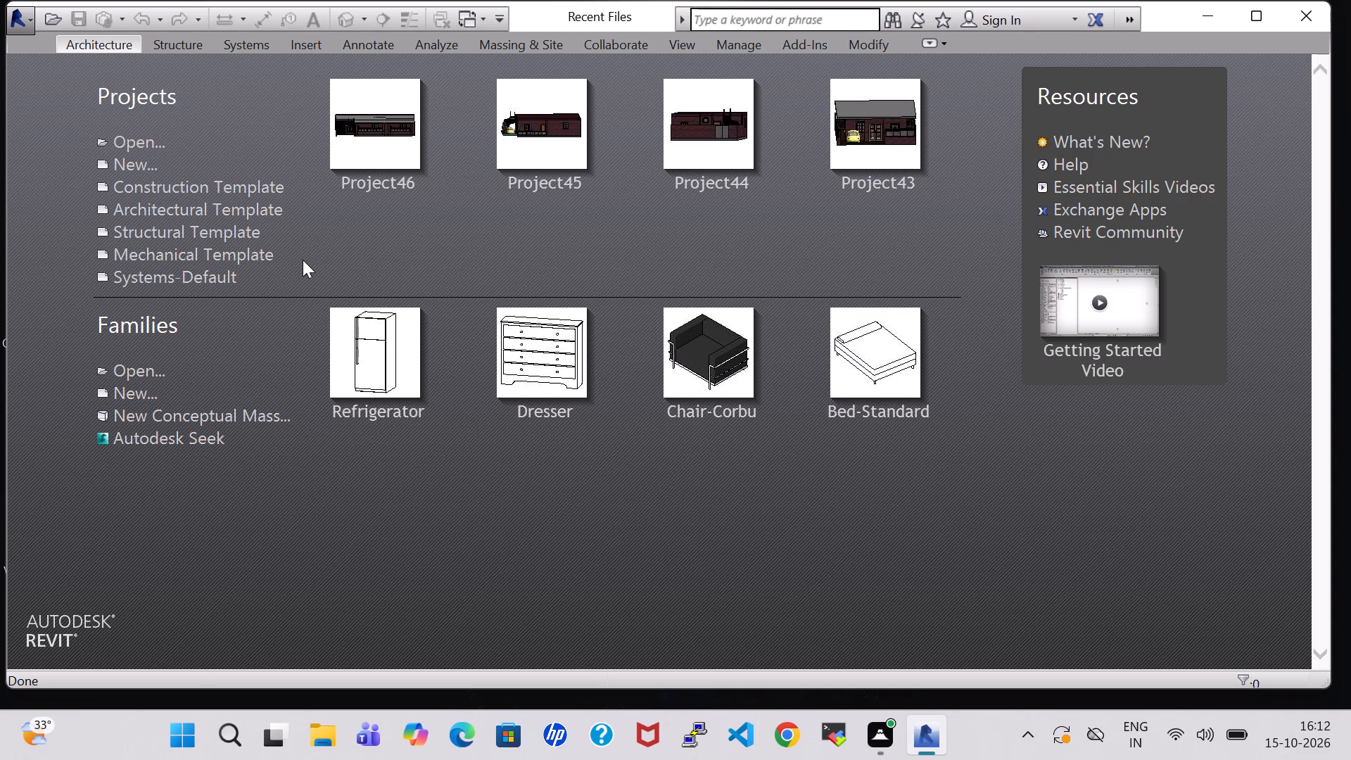
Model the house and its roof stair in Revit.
Create a new project from the Architectural Template.
{"action": "left_click", "coordinate": [135, 164]}
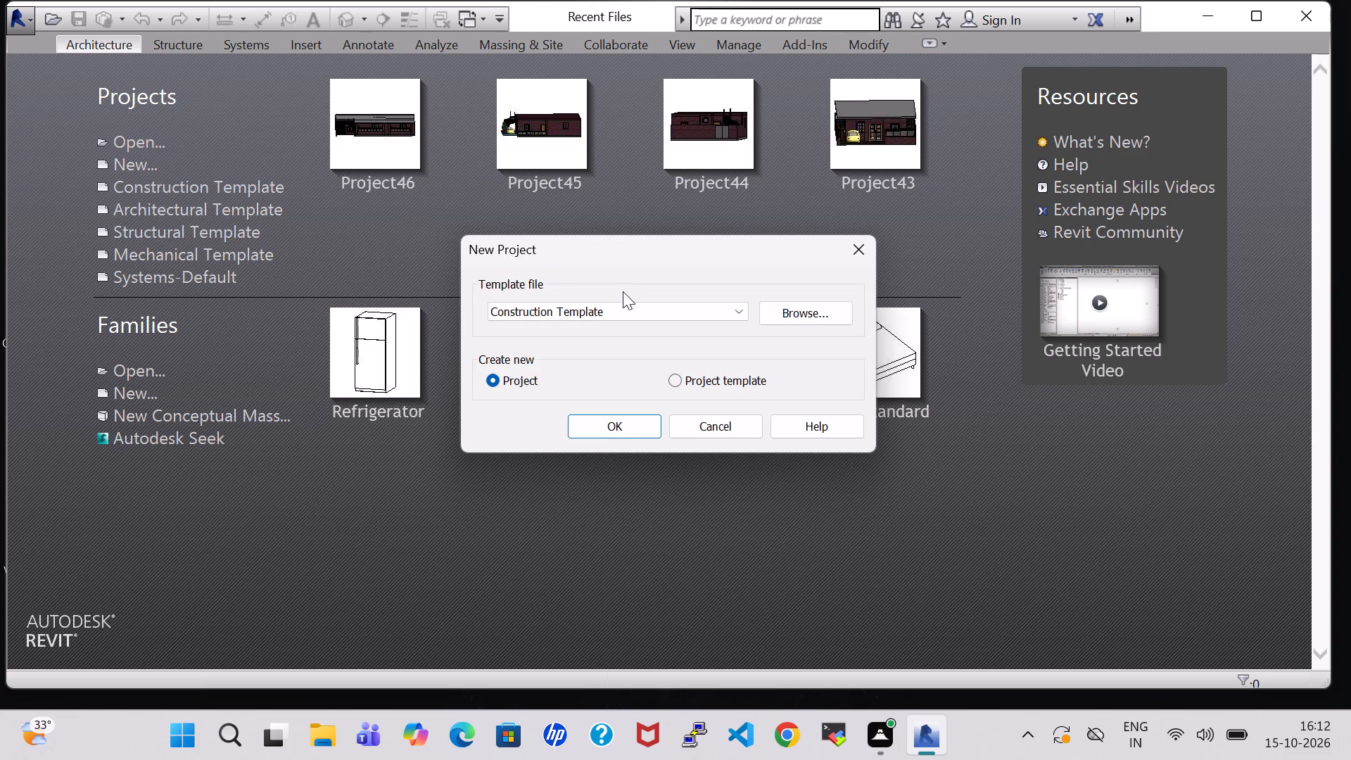
{"action": "left_click", "coordinate": [623, 306]}
{"action": "left_click", "coordinate": [573, 357]}
{"action": "left_click", "coordinate": [591, 438]}
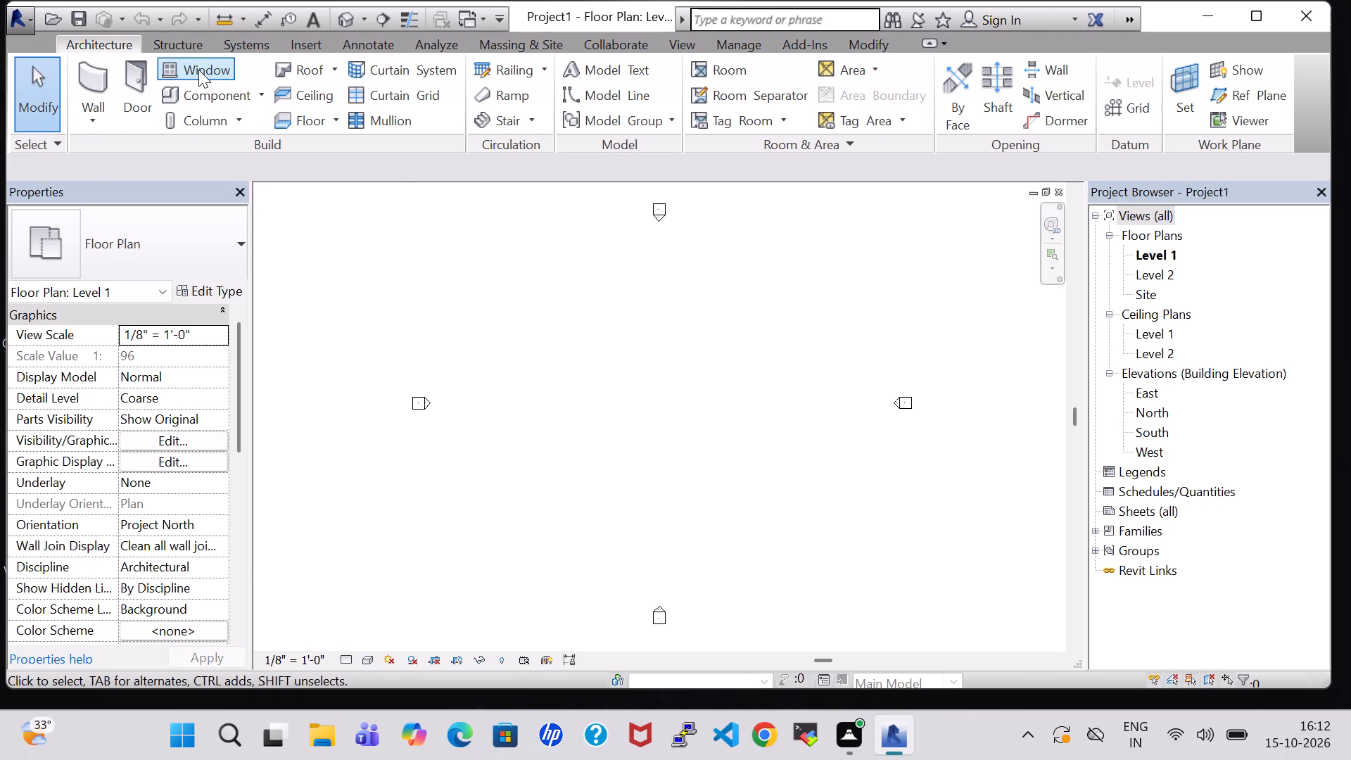
Draw a closed rectangle of Generic - 8" exterior walls, 10' high and about 36' wide by 48' deep, on Level 1.
{"action": "left_click", "coordinate": [89, 63]}
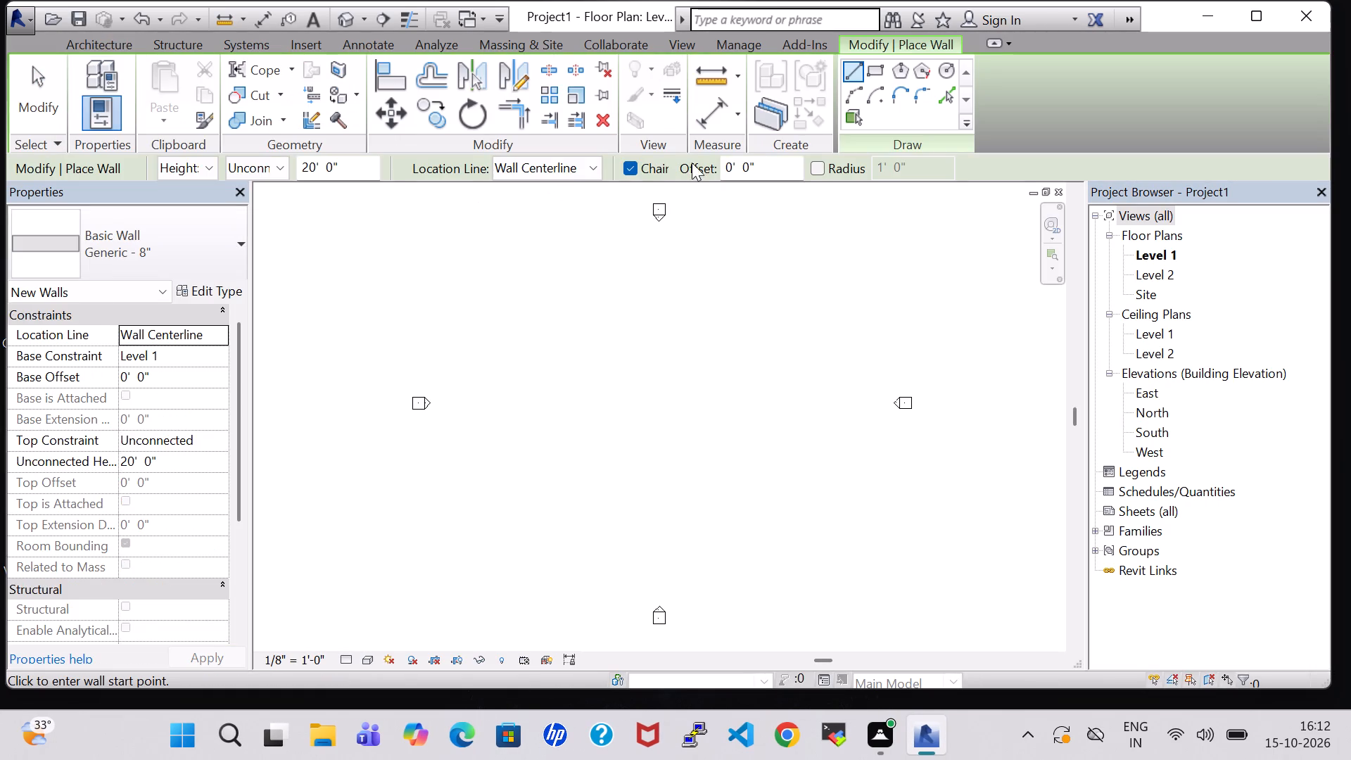
{"action": "left_click", "coordinate": [310, 168]}
{"action": "key", "text": "BackSpace"}
{"action": "key", "text": "1"}
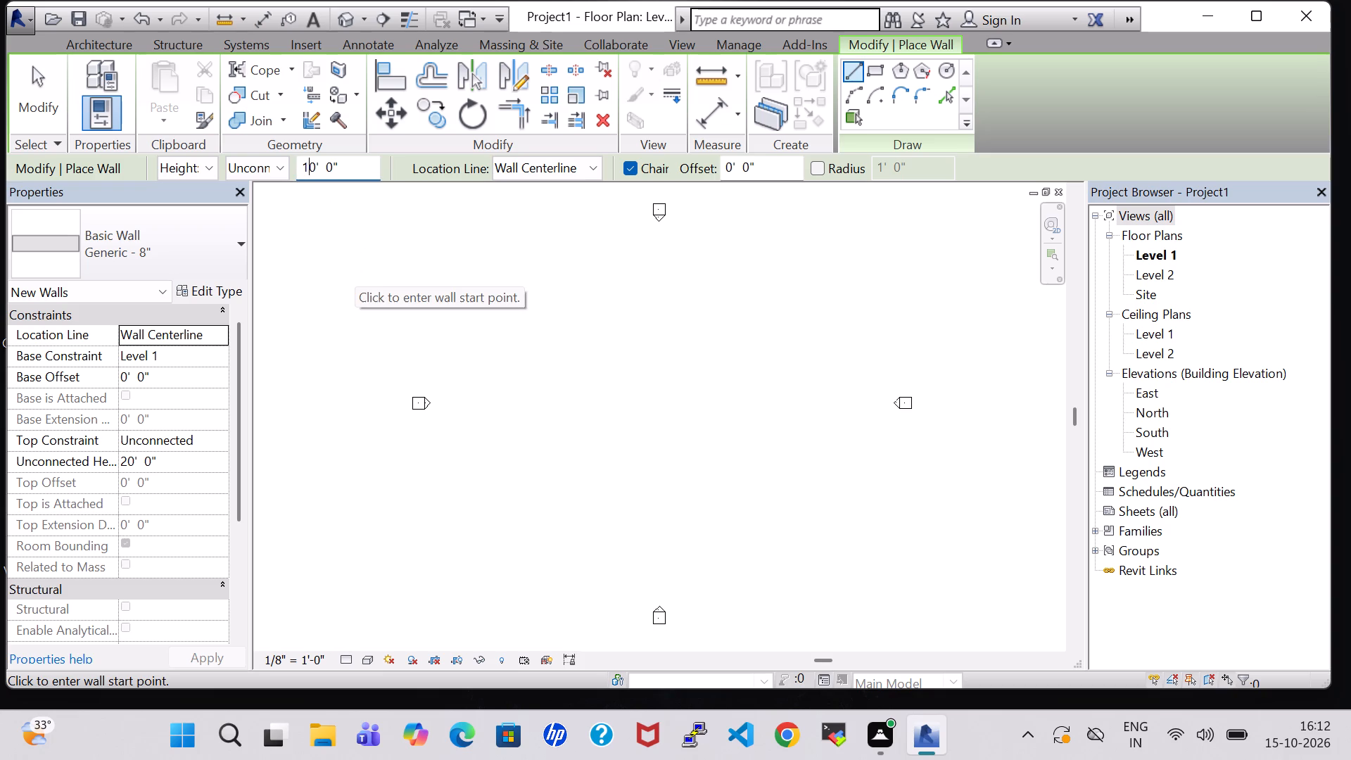
{"action": "key", "text": "Return"}
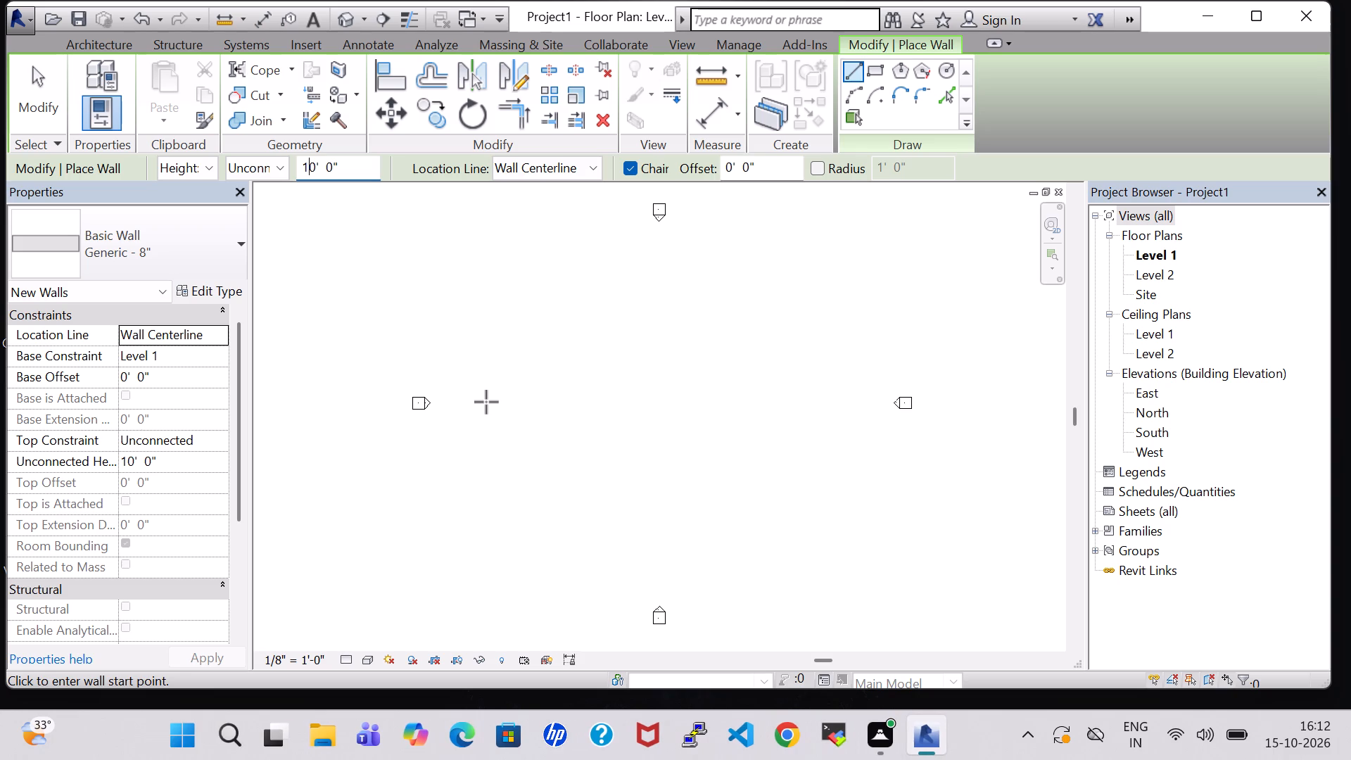
{"action": "left_click", "coordinate": [560, 309]}
{"action": "scroll", "coordinate": [632, 318], "scroll_direction": "up", "scroll_amount": 6}
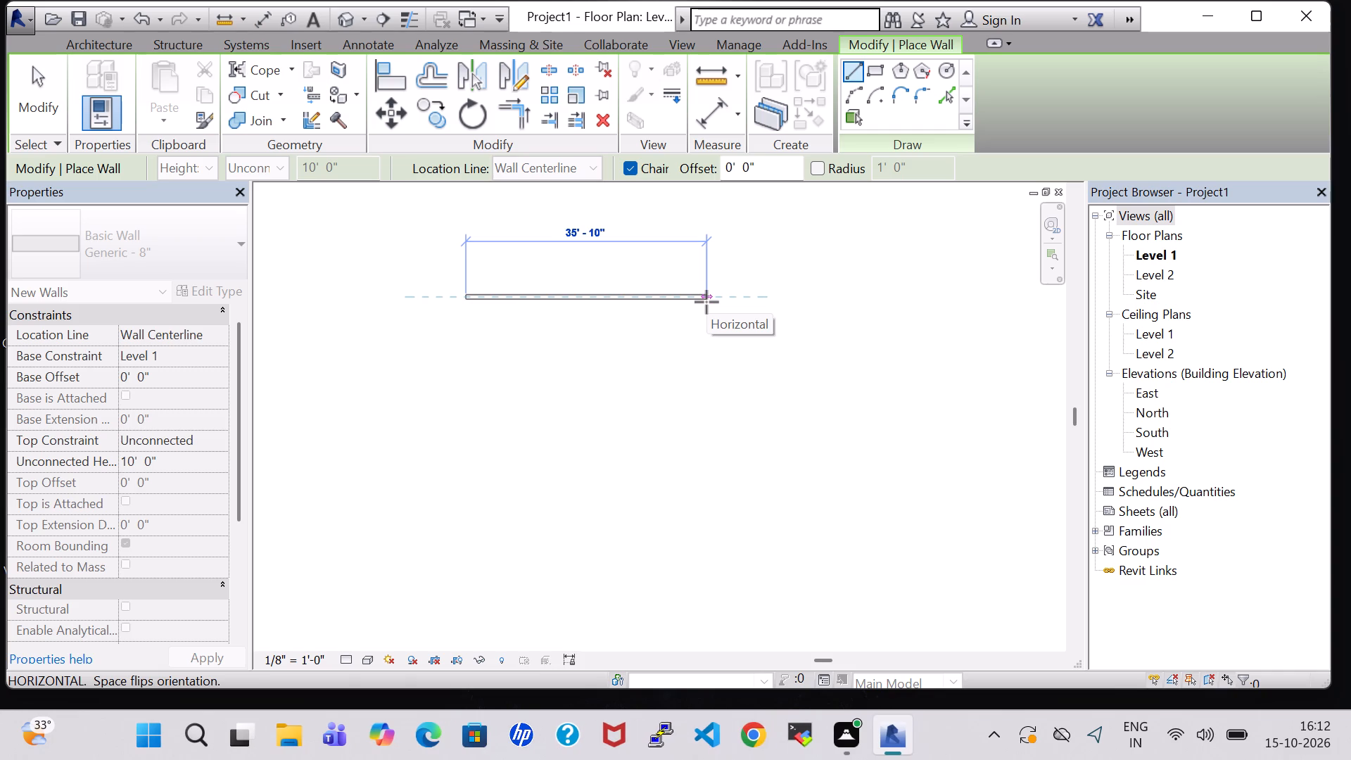
{"action": "left_click", "coordinate": [708, 302]}
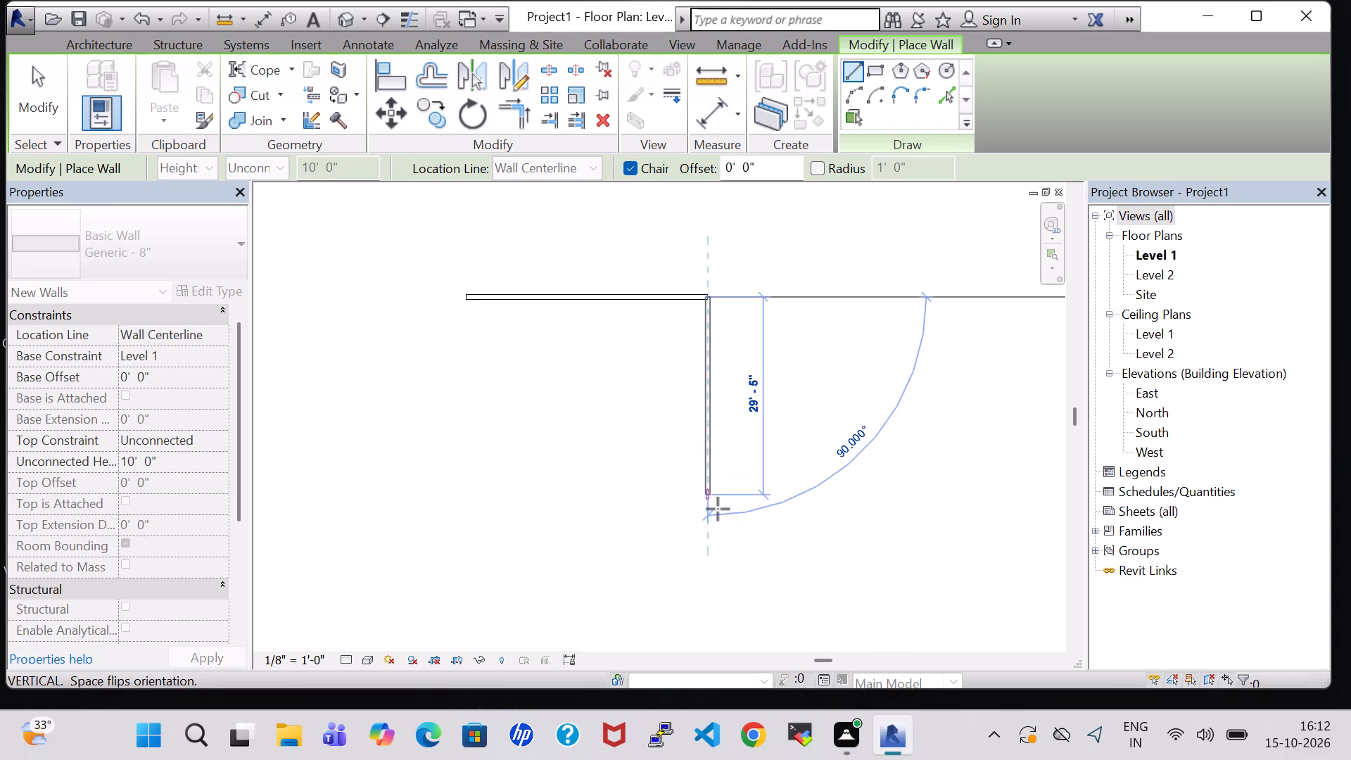
{"action": "middle_click_drag", "start_coordinate": [711, 562], "coordinate": [709, 452]}
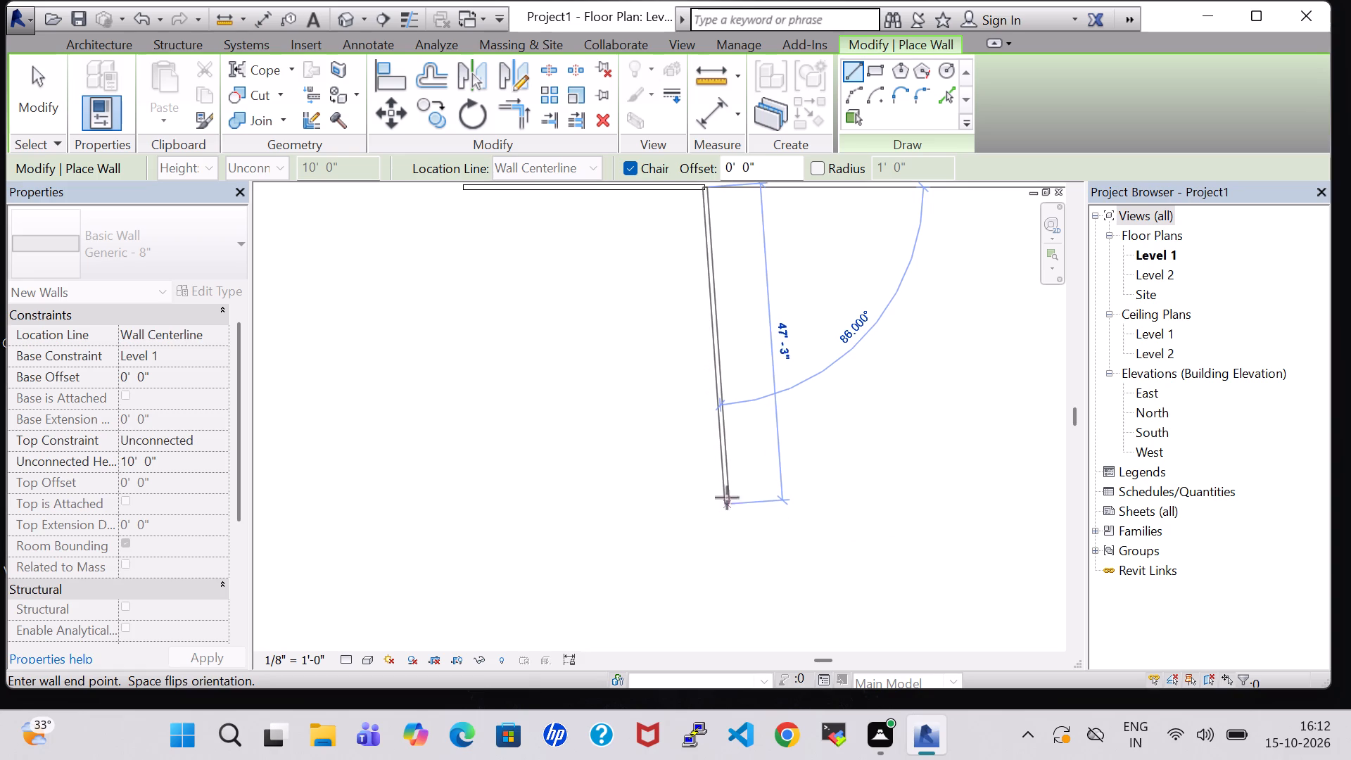
{"action": "middle_click_drag", "start_coordinate": [714, 474], "coordinate": [714, 548]}
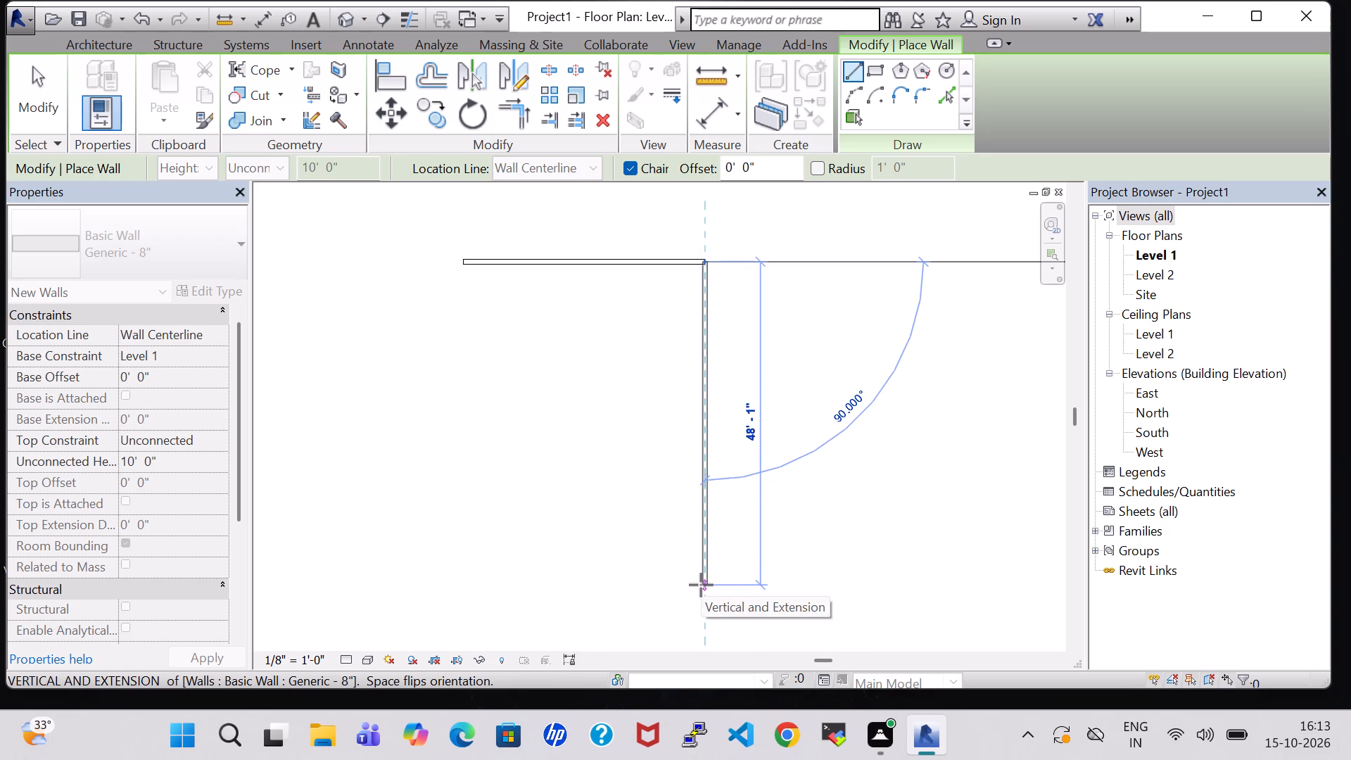
{"action": "left_click", "coordinate": [701, 585]}
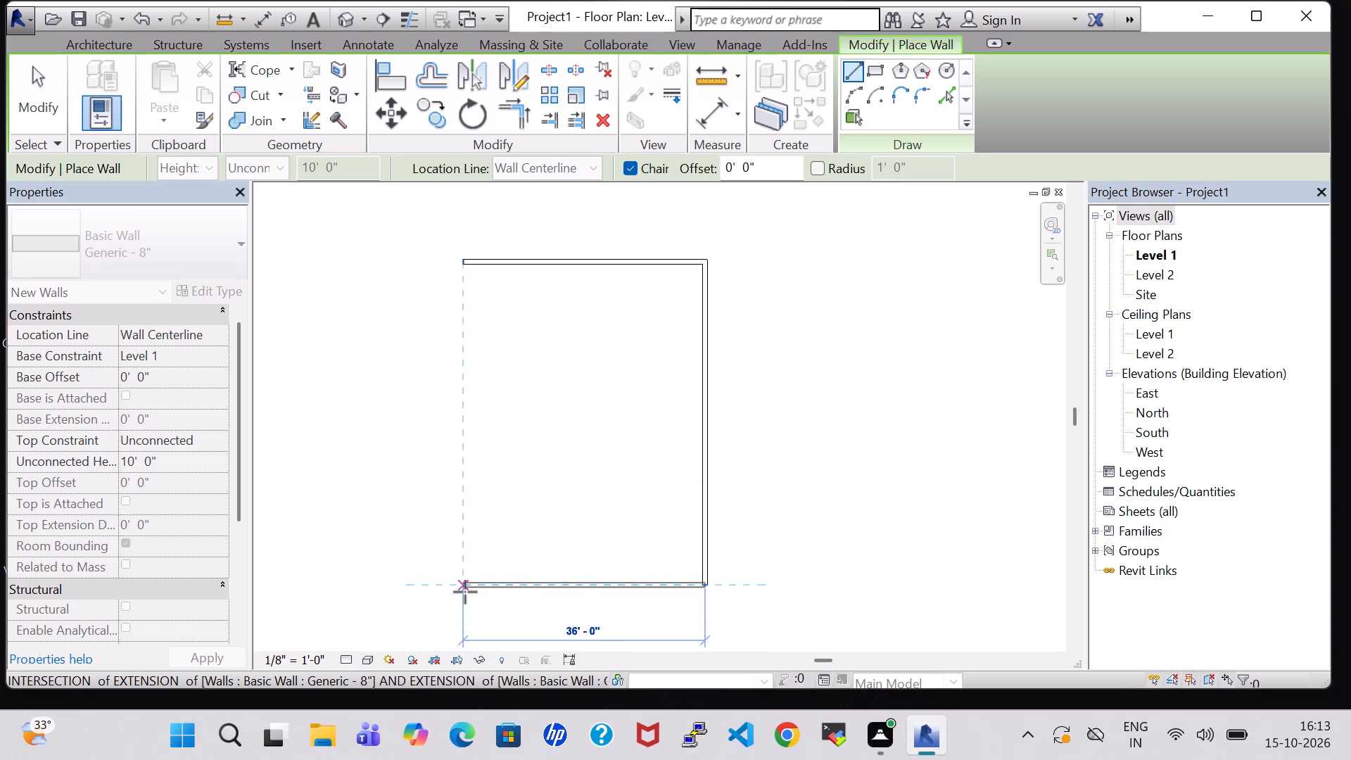
{"action": "left_click", "coordinate": [465, 592]}
{"action": "left_click", "coordinate": [462, 266]}
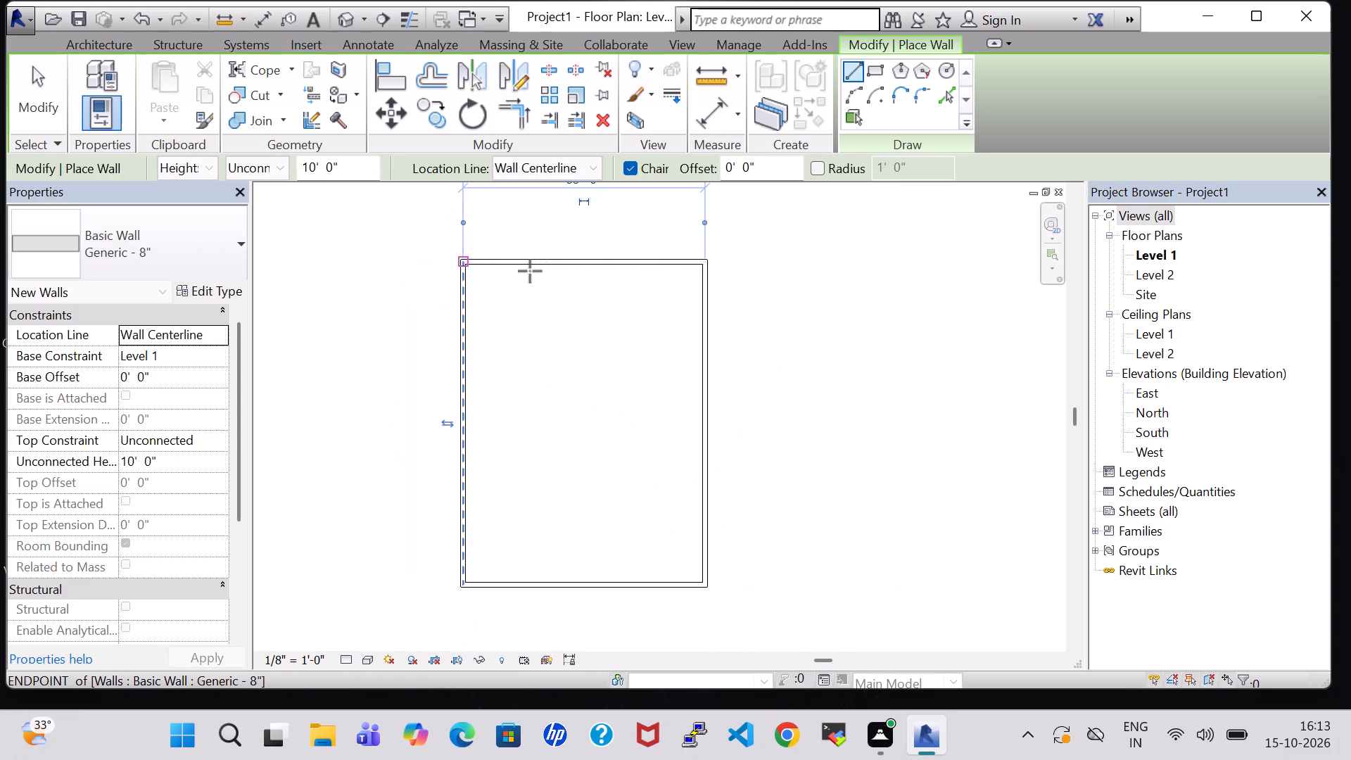
{"action": "key", "text": "Escape"}
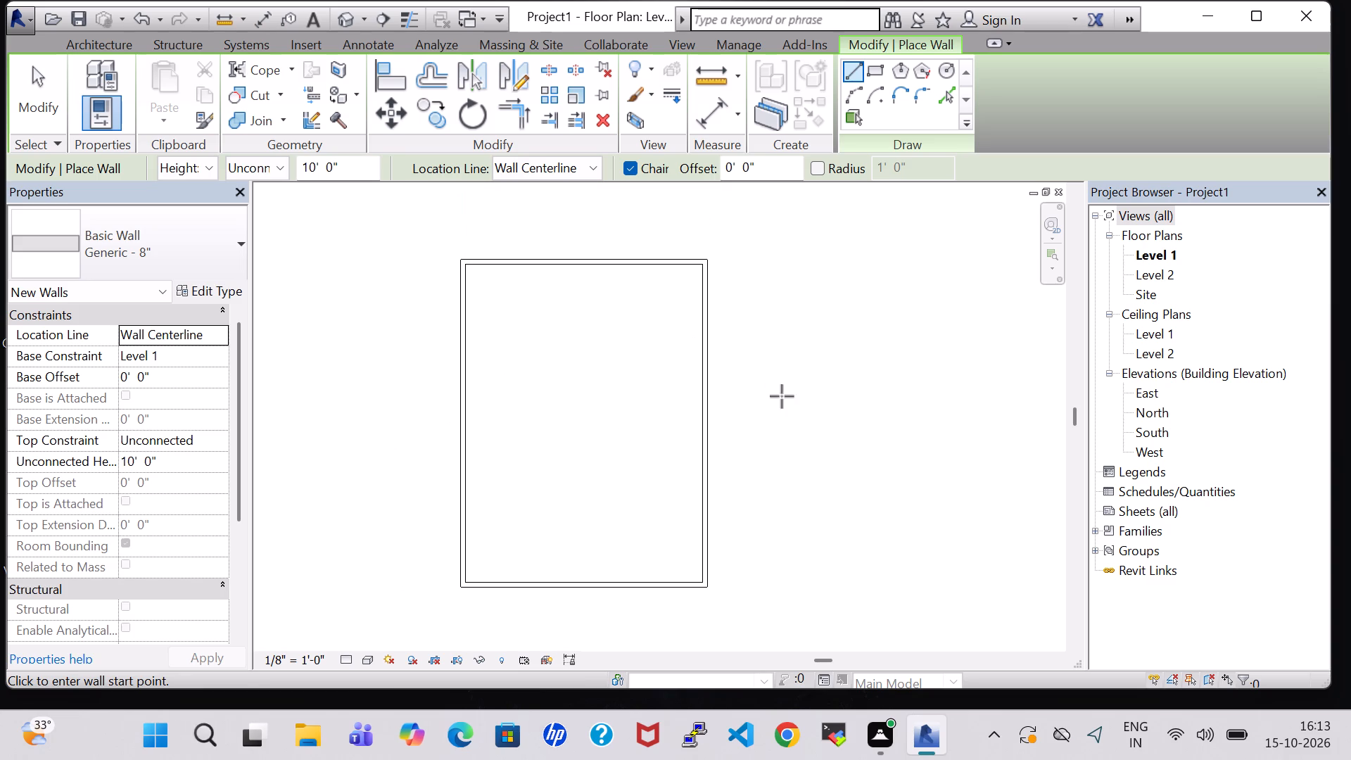
Draw two partition walls enclosing a room about 19'-7" by 13'-6" in the upper-left corner of the plan.
{"action": "middle_click_drag", "start_coordinate": [782, 396], "coordinate": [835, 350]}
{"action": "middle_click_drag", "start_coordinate": [835, 351], "coordinate": [823, 376]}
{"action": "middle_click", "coordinate": [823, 376]}
{"action": "middle_click", "coordinate": [824, 378]}
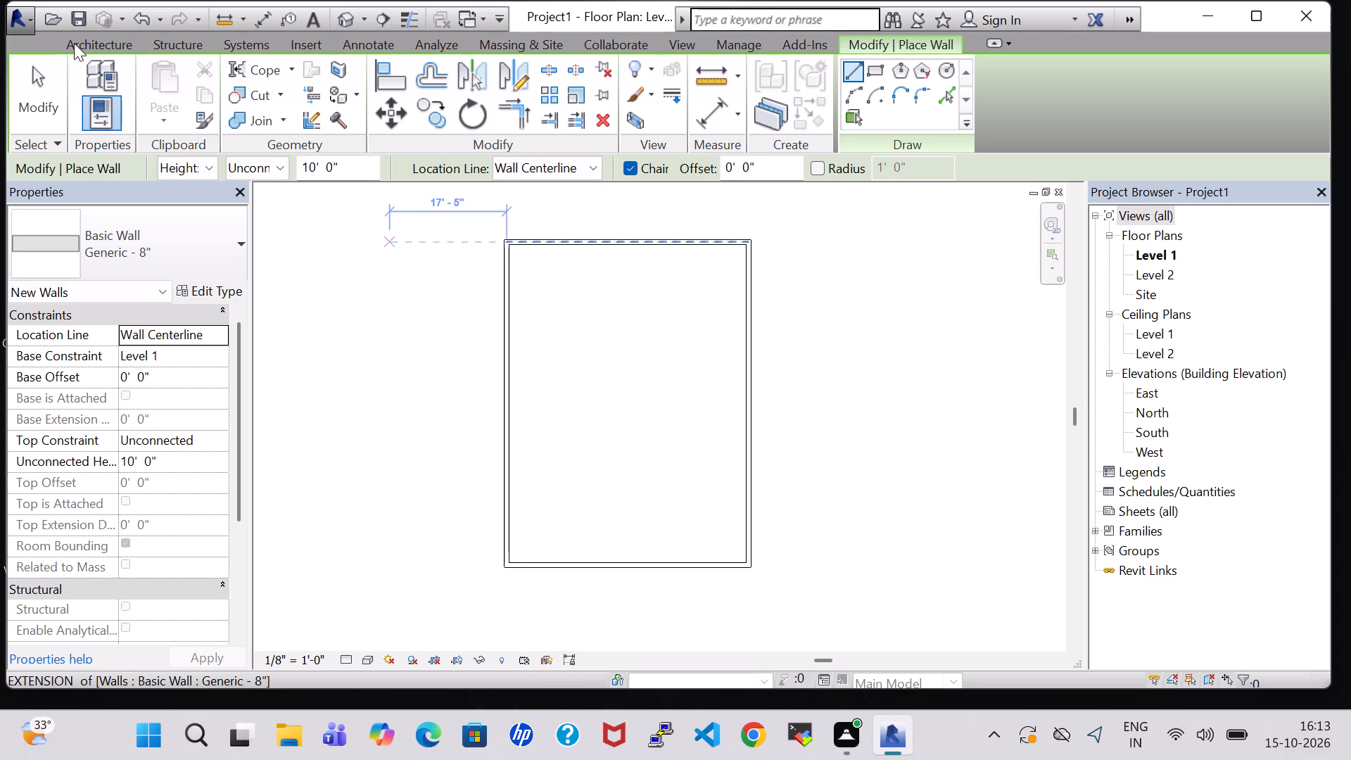
{"action": "left_click", "coordinate": [101, 48]}
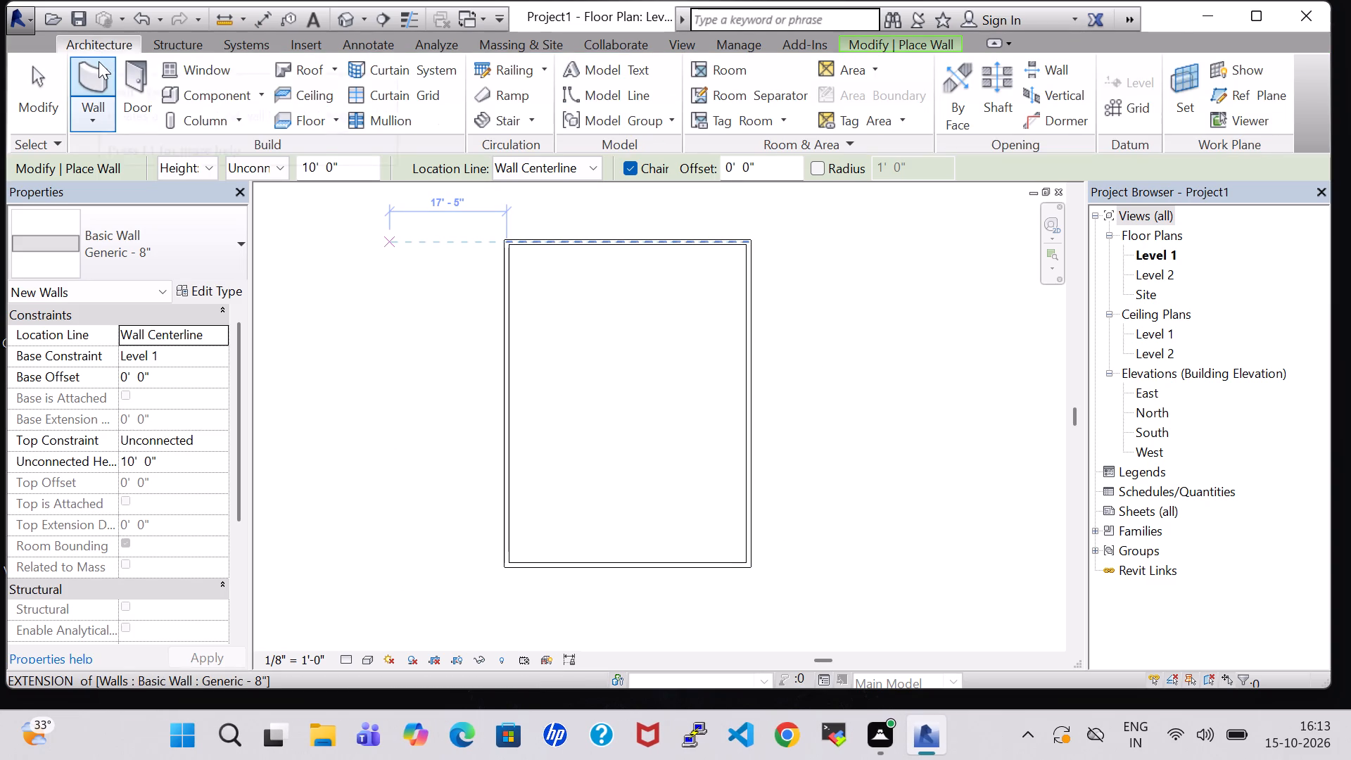
{"action": "left_click", "coordinate": [99, 61]}
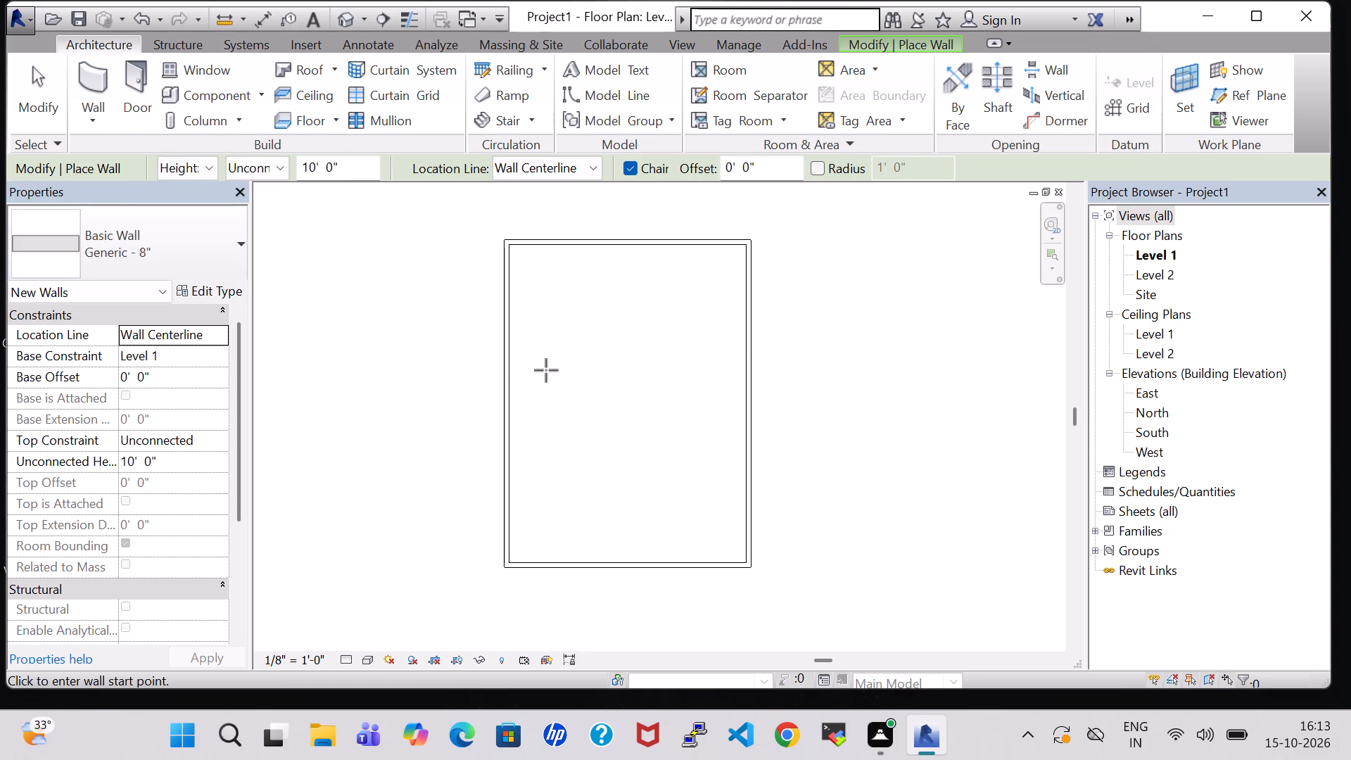
{"action": "left_click", "coordinate": [507, 333]}
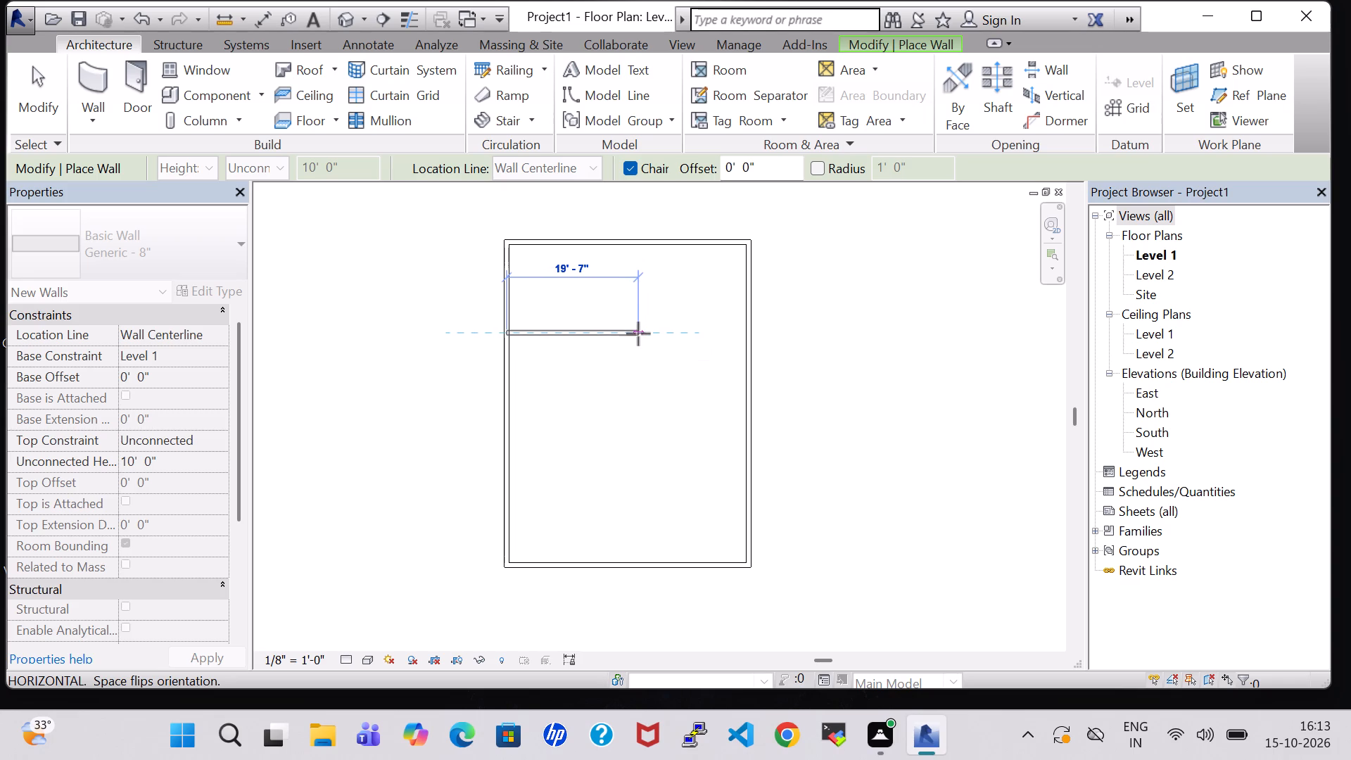
{"action": "left_click", "coordinate": [638, 334]}
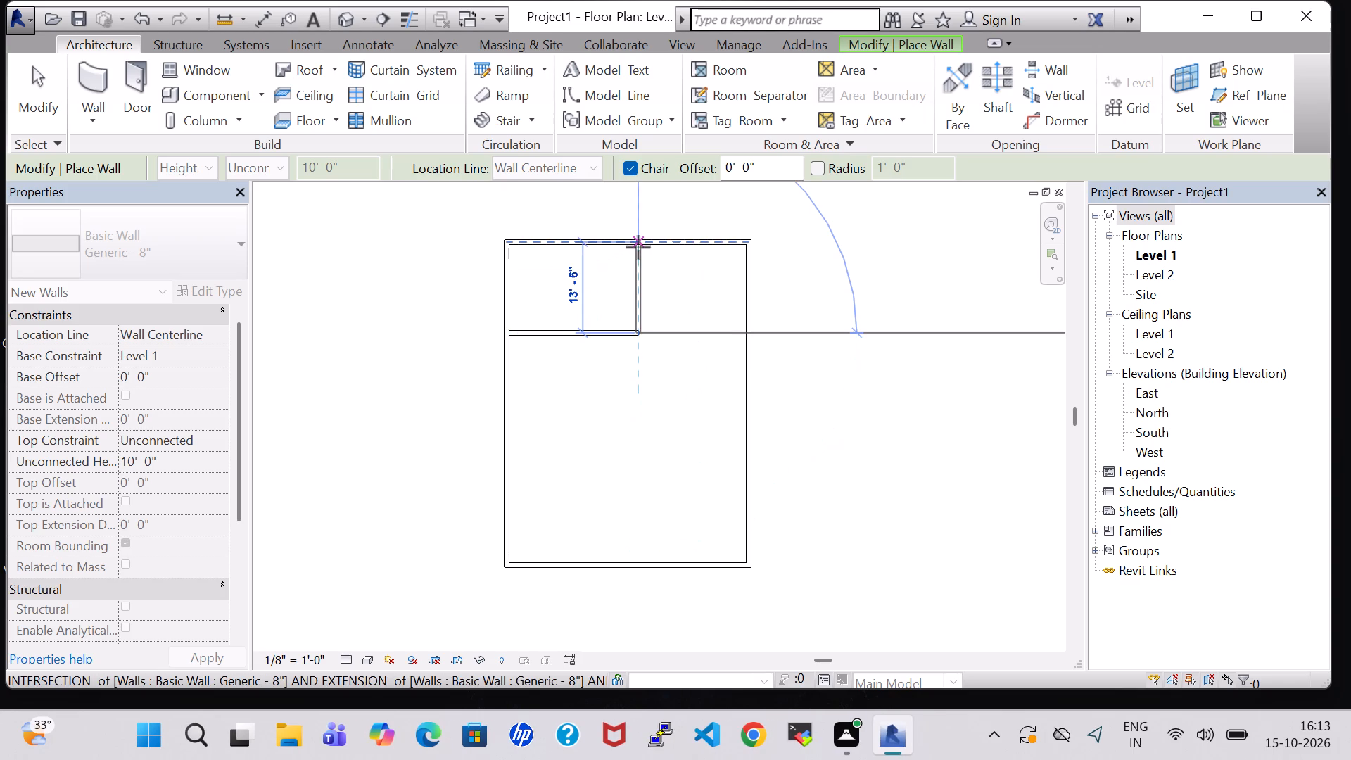
{"action": "left_click", "coordinate": [638, 247]}
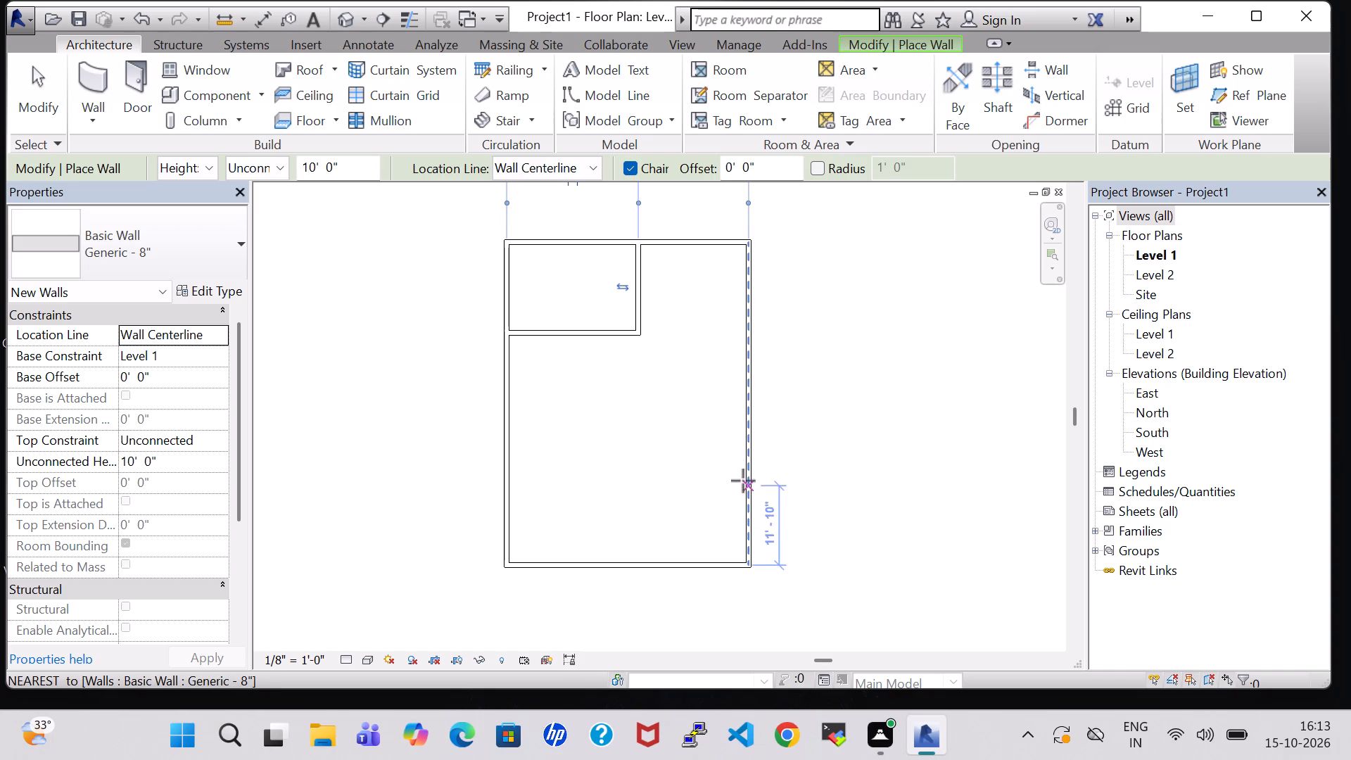
Draw a horizontal partition across the building's full width, about 16'-9" above the bottom exterior wall.
{"action": "left_click", "coordinate": [740, 452]}
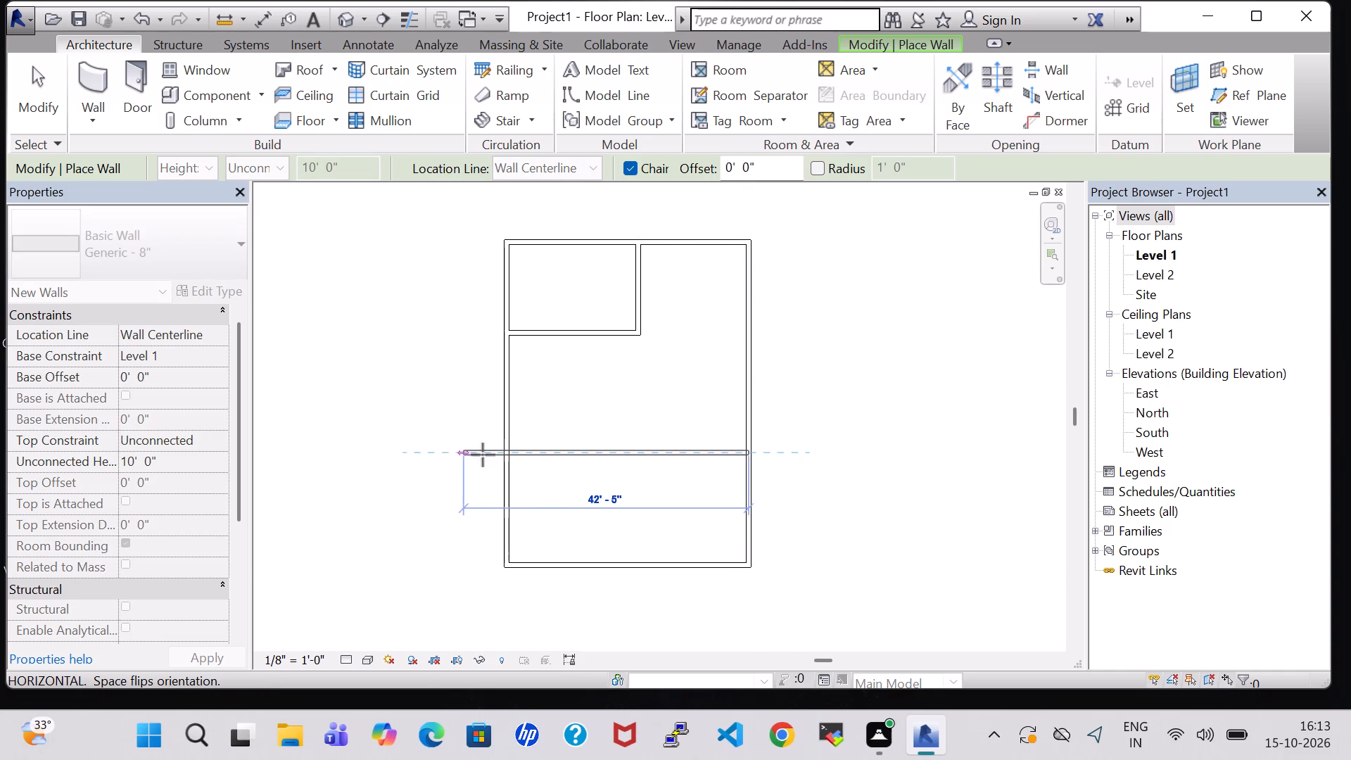
{"action": "left_click", "coordinate": [500, 452]}
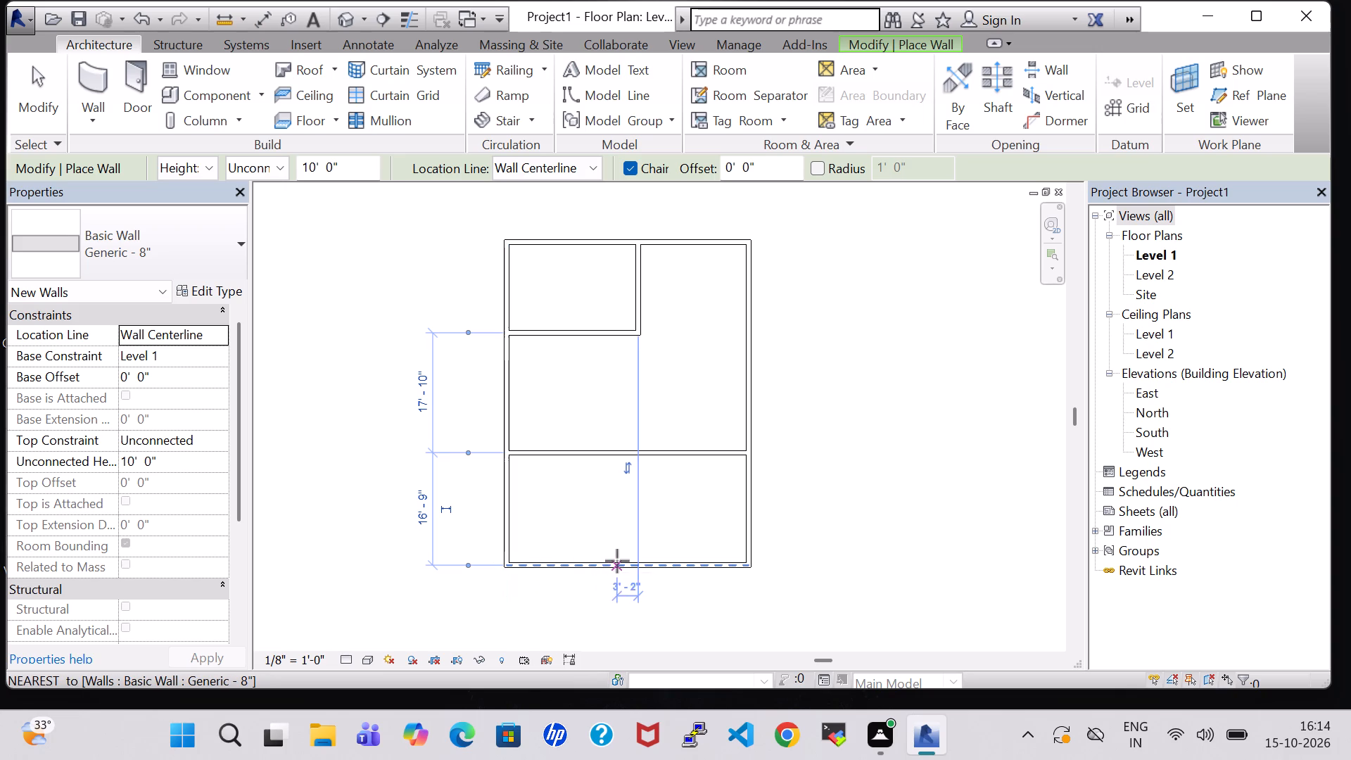
Draw chained walls from the plan's bottom-right corner, about 14'-5" along the bottom wall and up to the full-width partition.
{"action": "left_click", "coordinate": [748, 566]}
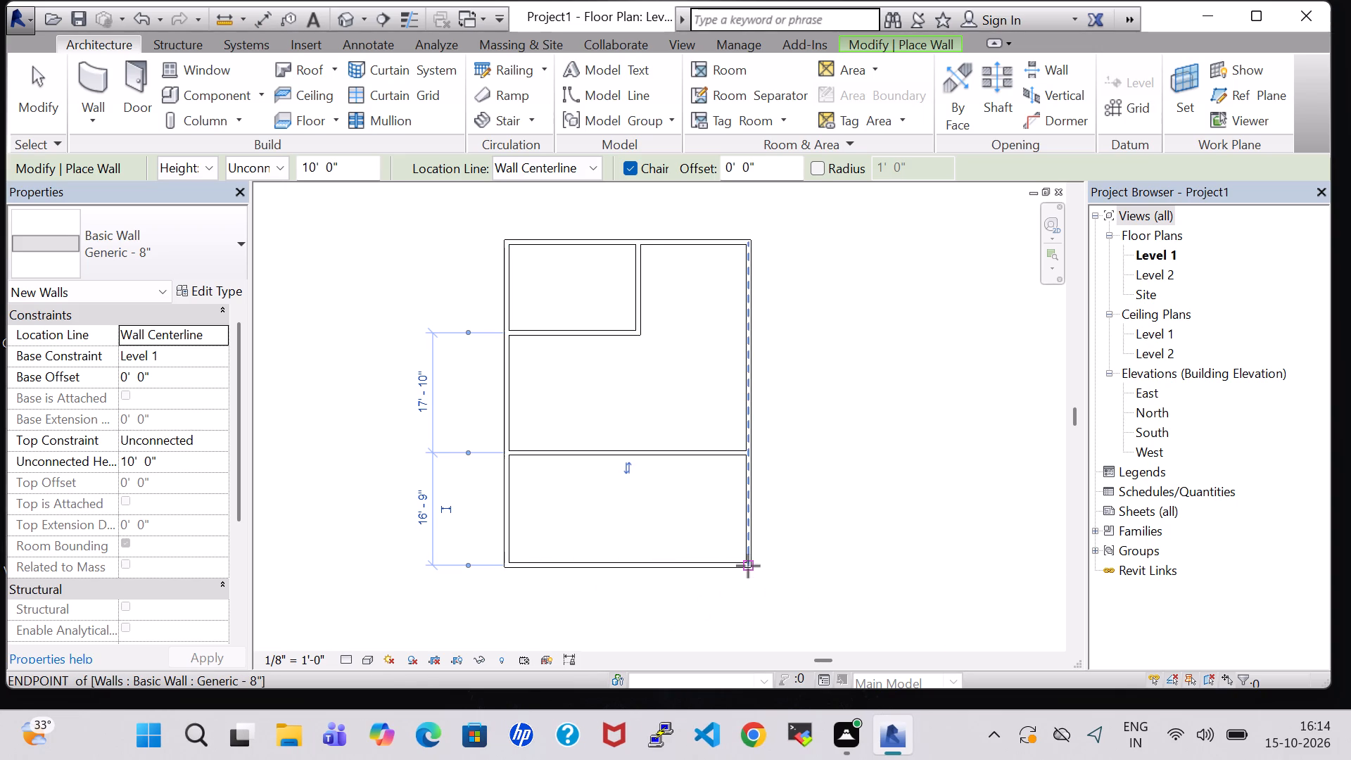
{"action": "left_click", "coordinate": [652, 575]}
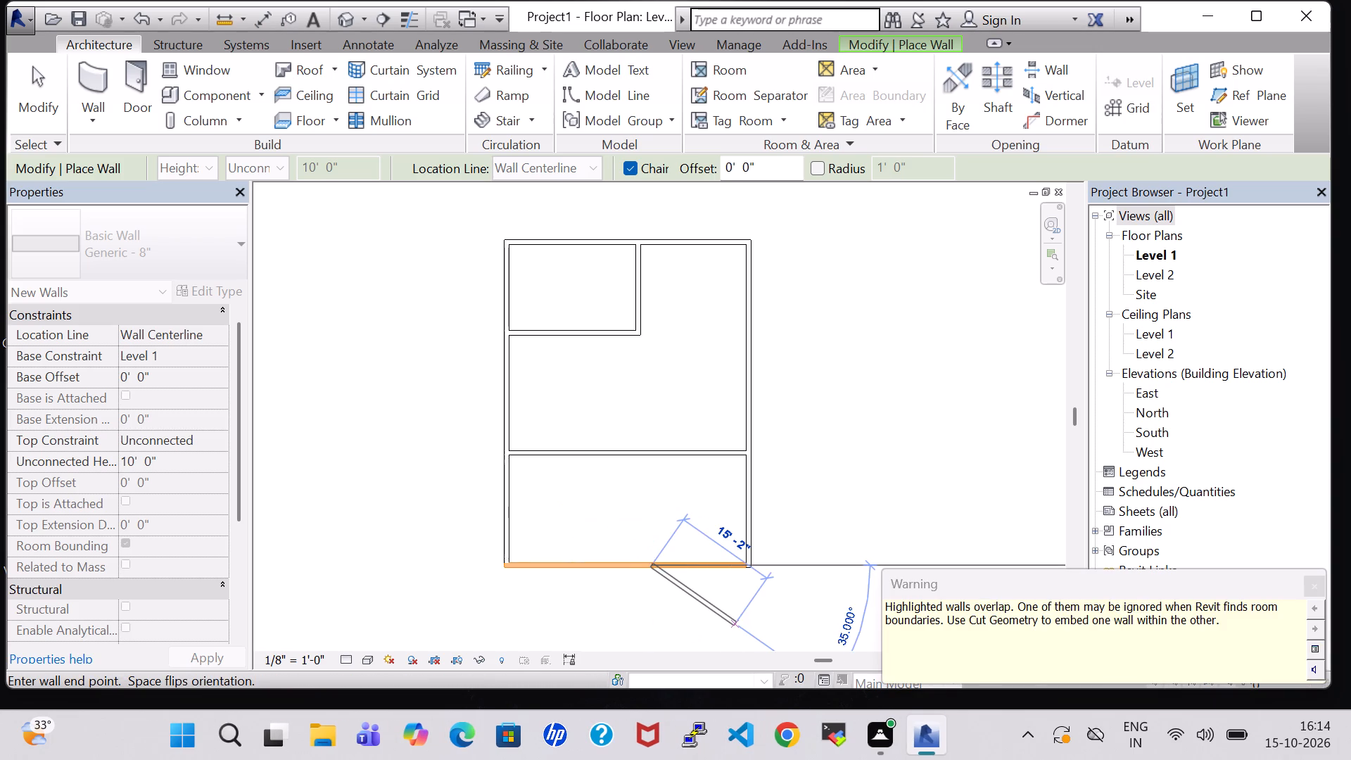
{"action": "left_click", "coordinate": [649, 455]}
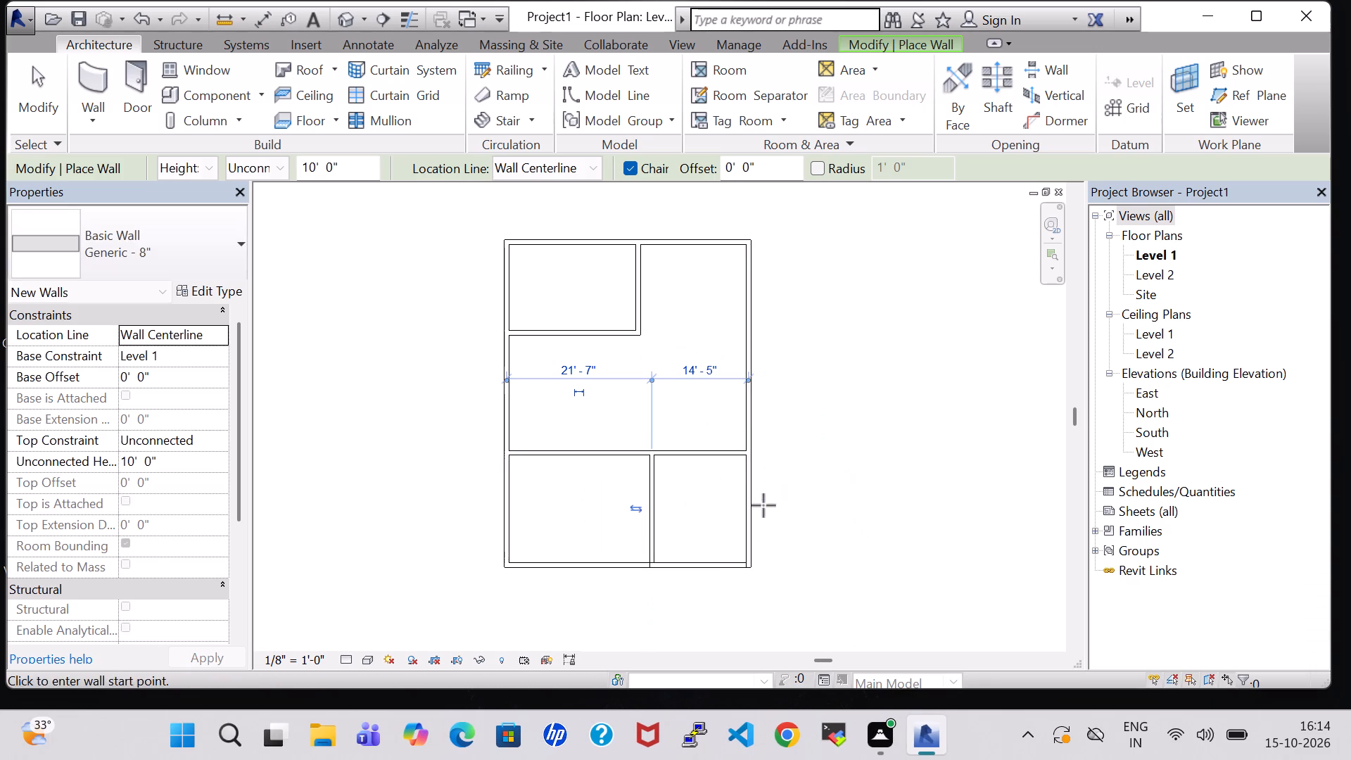
Delete the short wall segment overlapping the bottom exterior wall.
{"action": "key", "text": "Escape"}
{"action": "key", "text": "Escape"}
{"action": "left_click", "coordinate": [695, 563]}
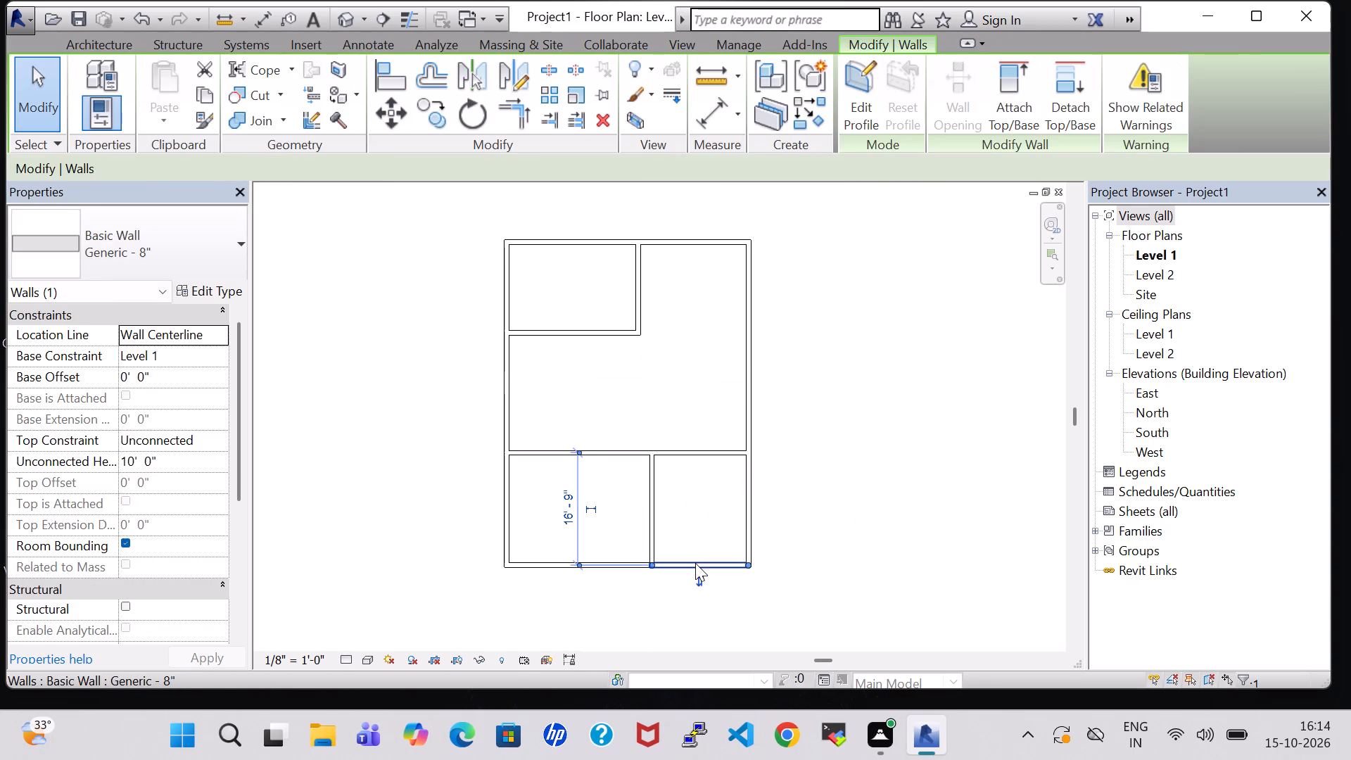
{"action": "key", "text": "Delete"}
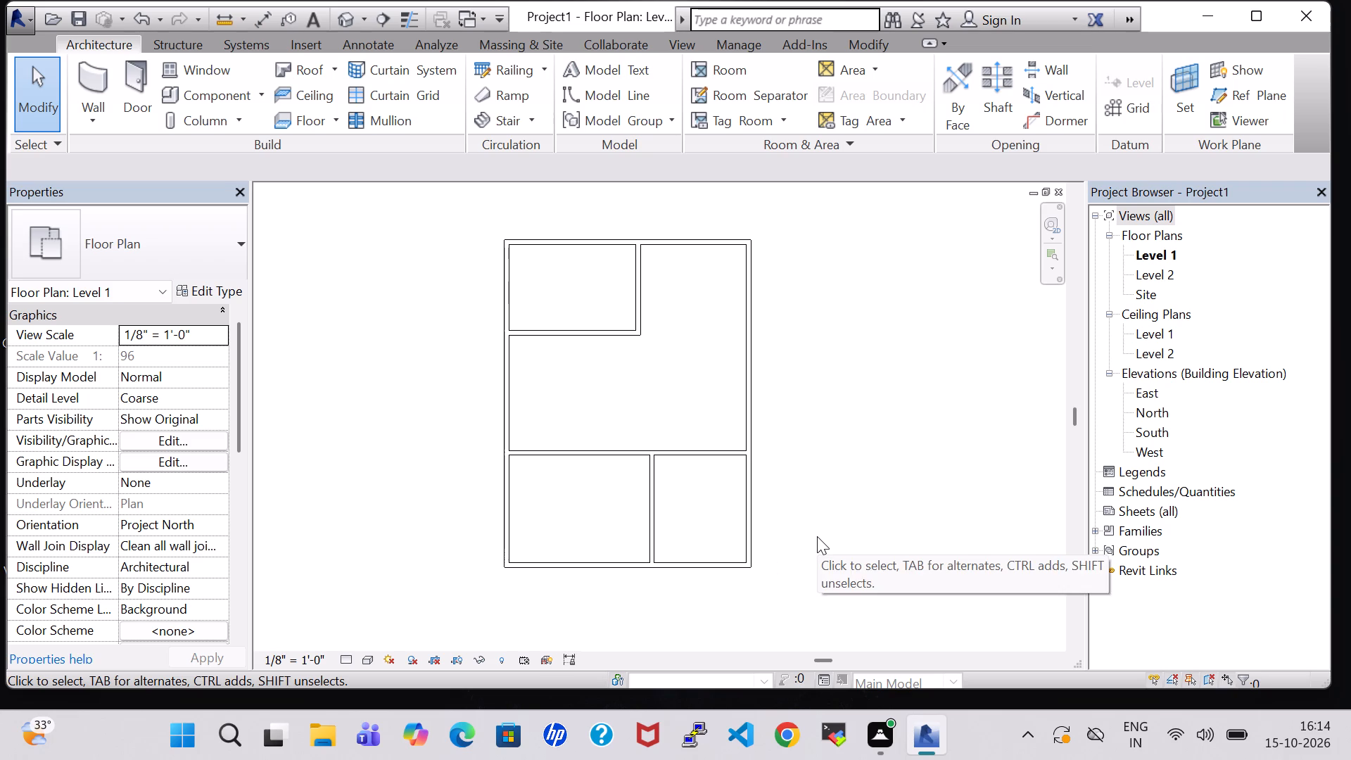
{"action": "left_click", "coordinate": [817, 536]}
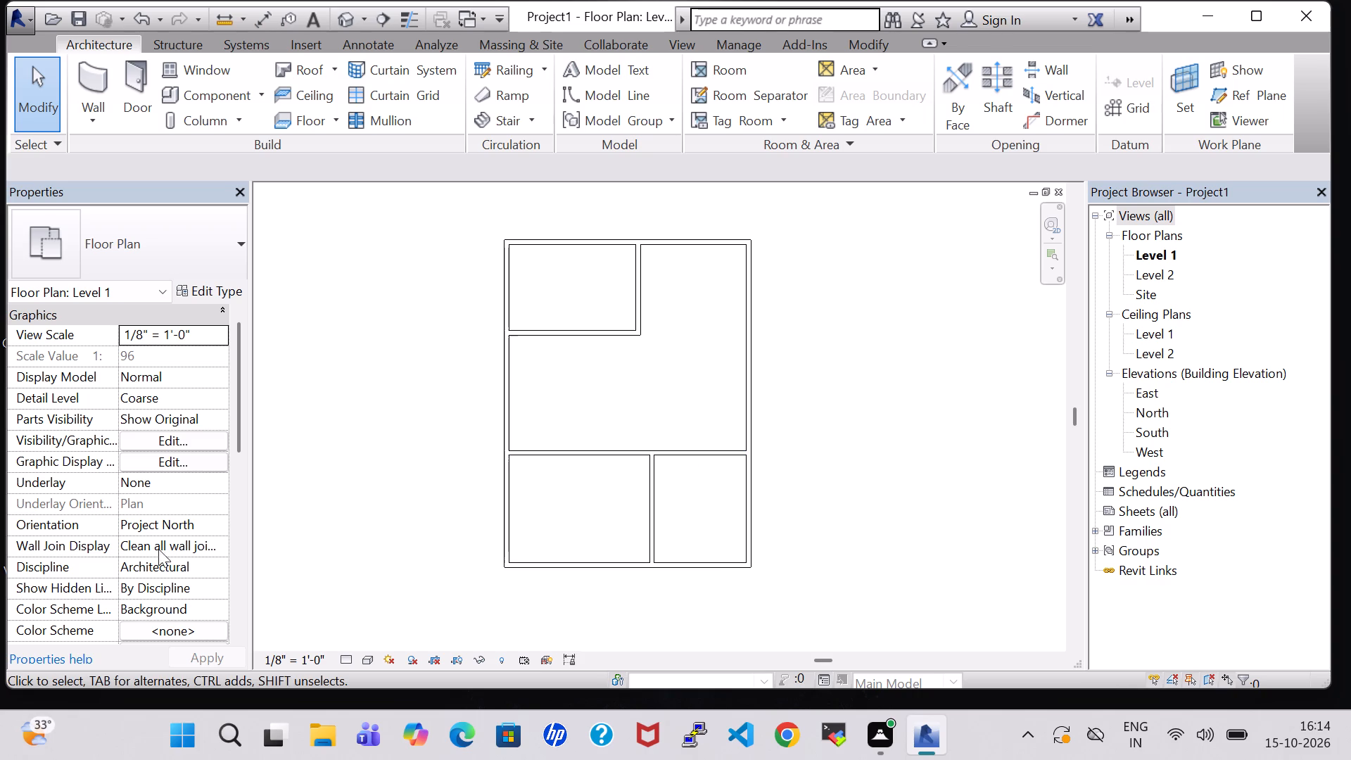
Draw an L-shaped partition starting about 7'-10" along the full-width partition, running about 11'-8" down and across to the lower vertical partition.
{"action": "left_click", "coordinate": [98, 68]}
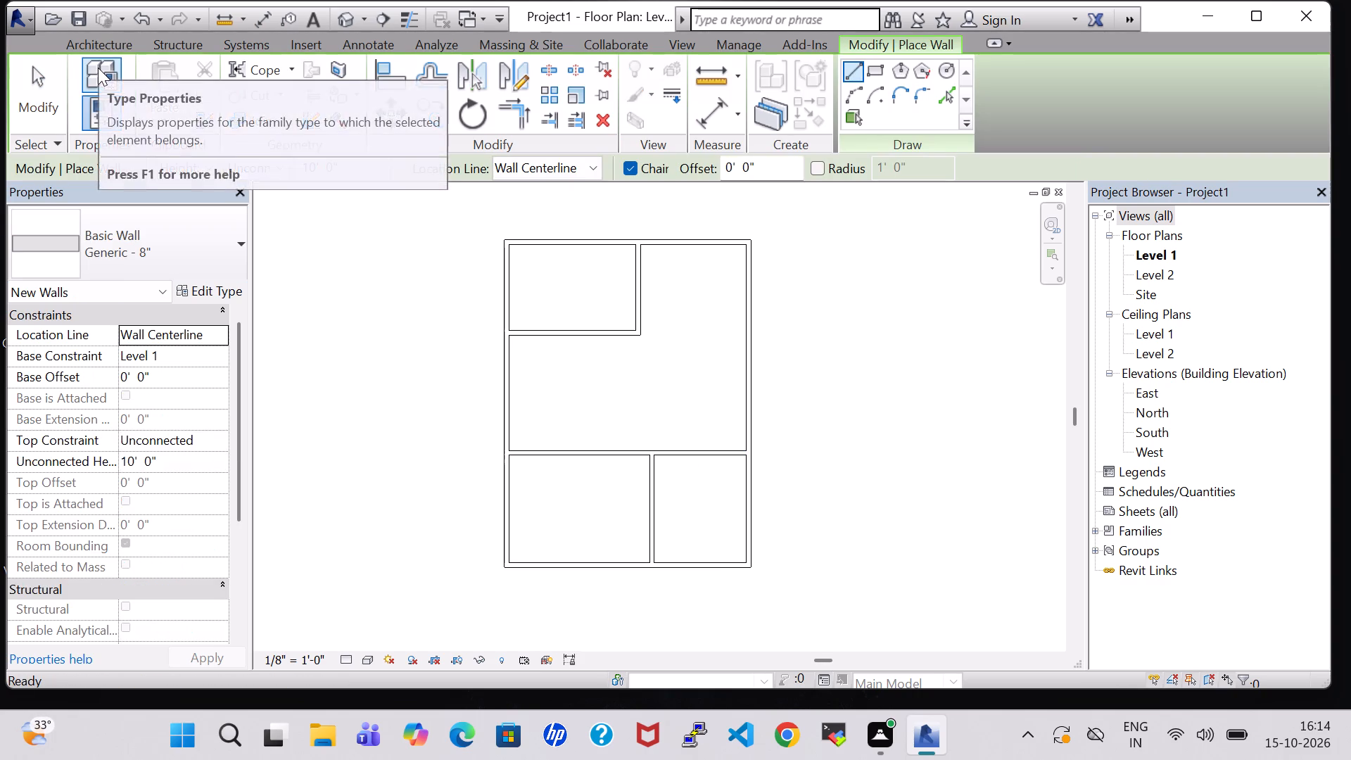
{"action": "left_click", "coordinate": [559, 455]}
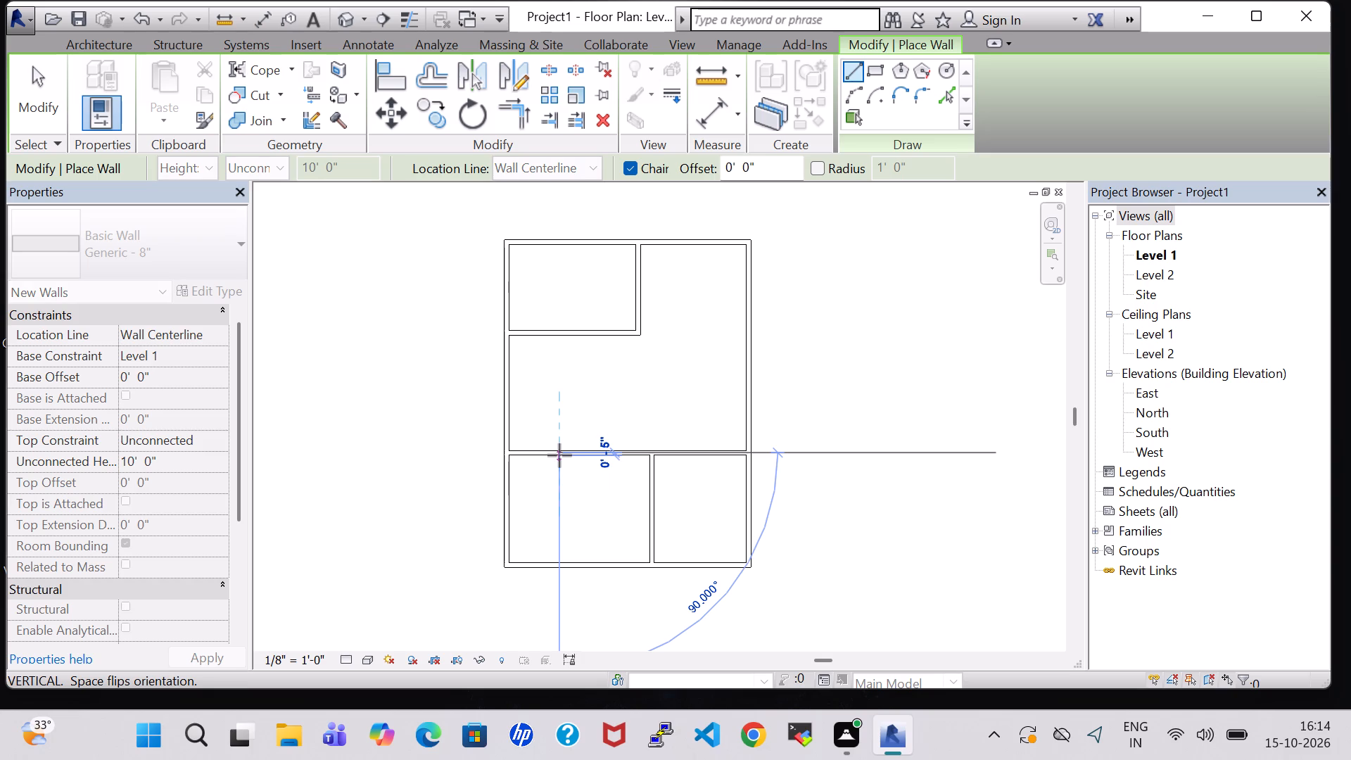
{"action": "left_click", "coordinate": [565, 531]}
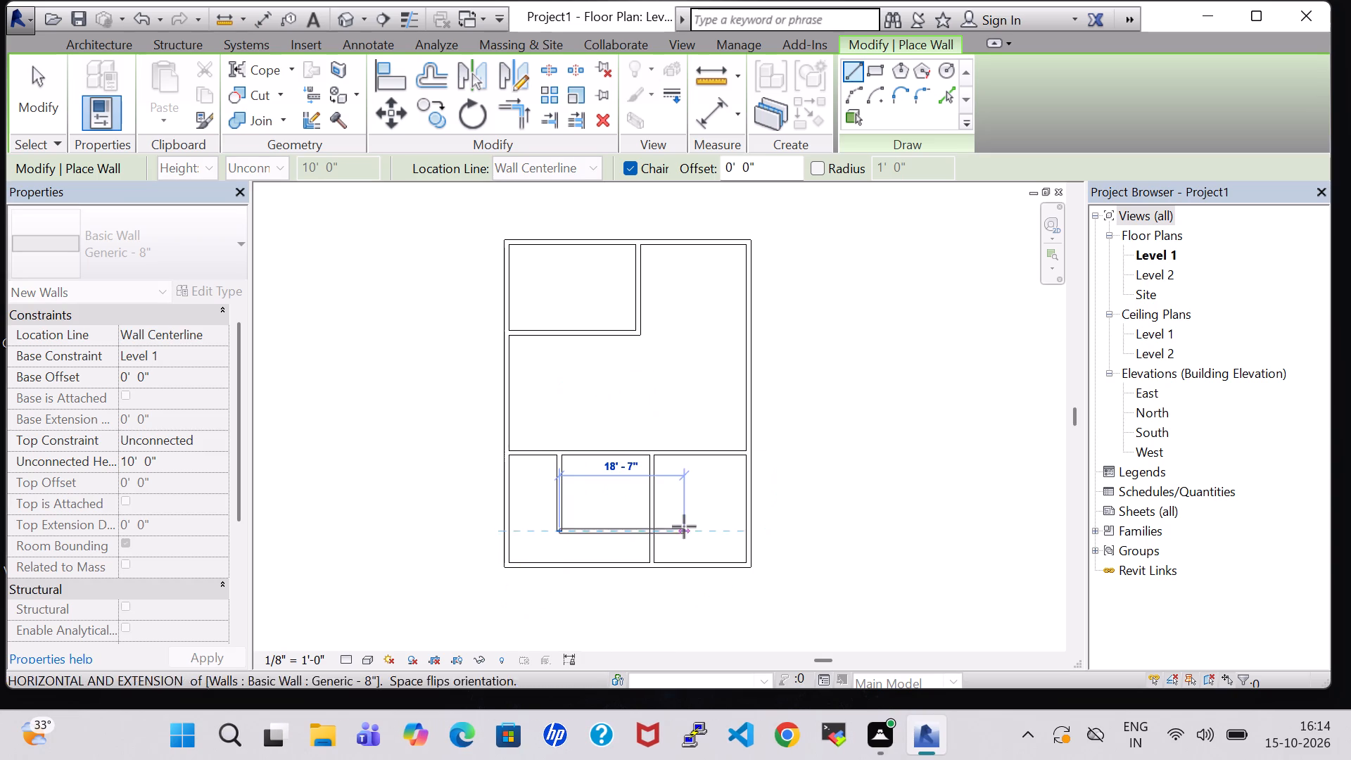
{"action": "left_click", "coordinate": [657, 526]}
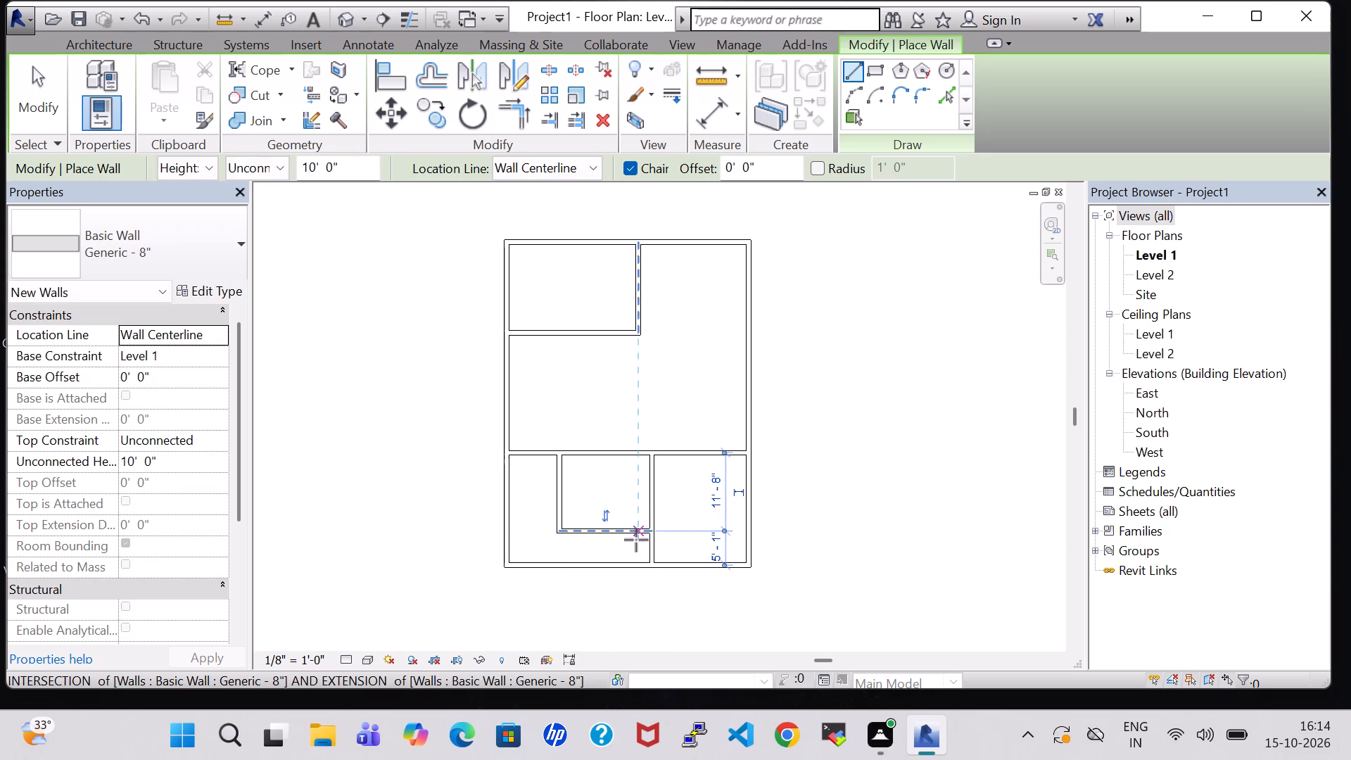
Draw a short horizontal partition from the L-shaped wall to the left exterior wall, about 9' below the full-width partition.
{"action": "left_click", "coordinate": [559, 513]}
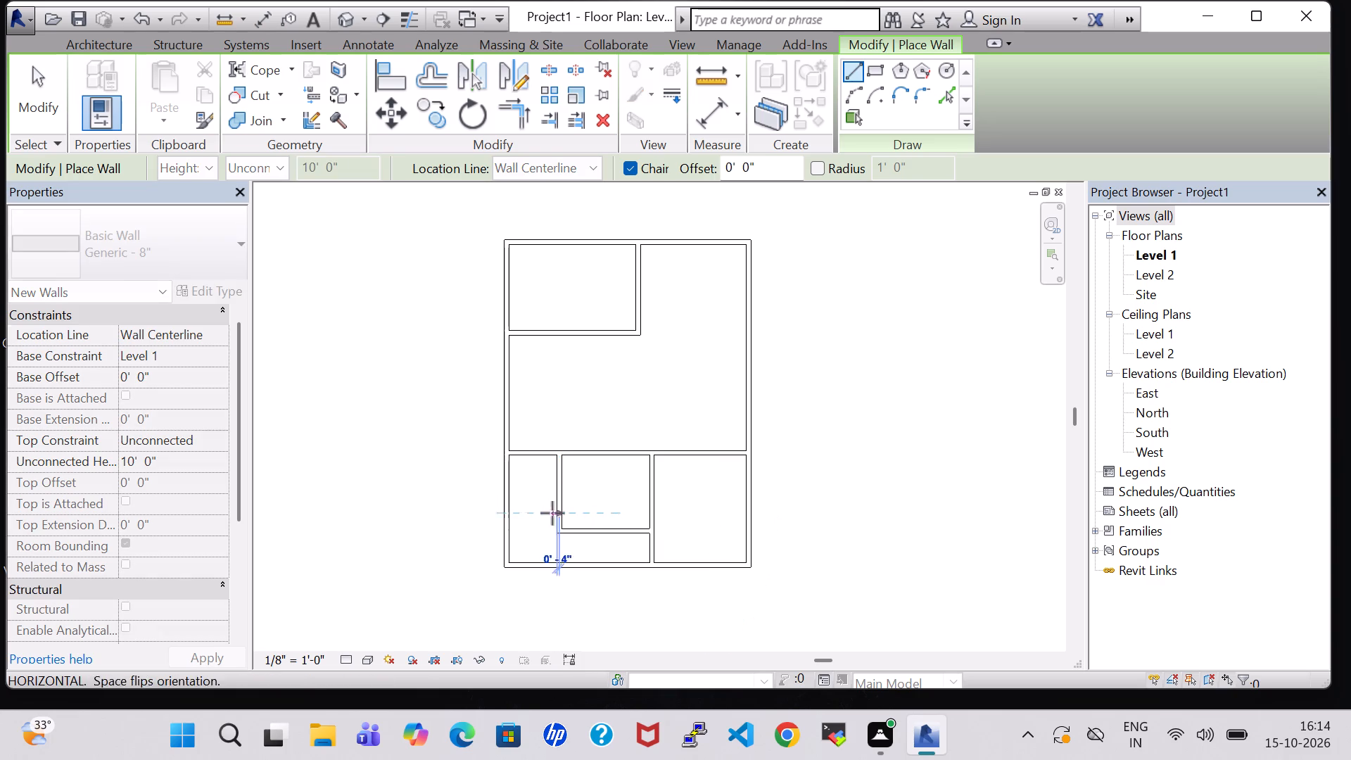
{"action": "left_click", "coordinate": [503, 514]}
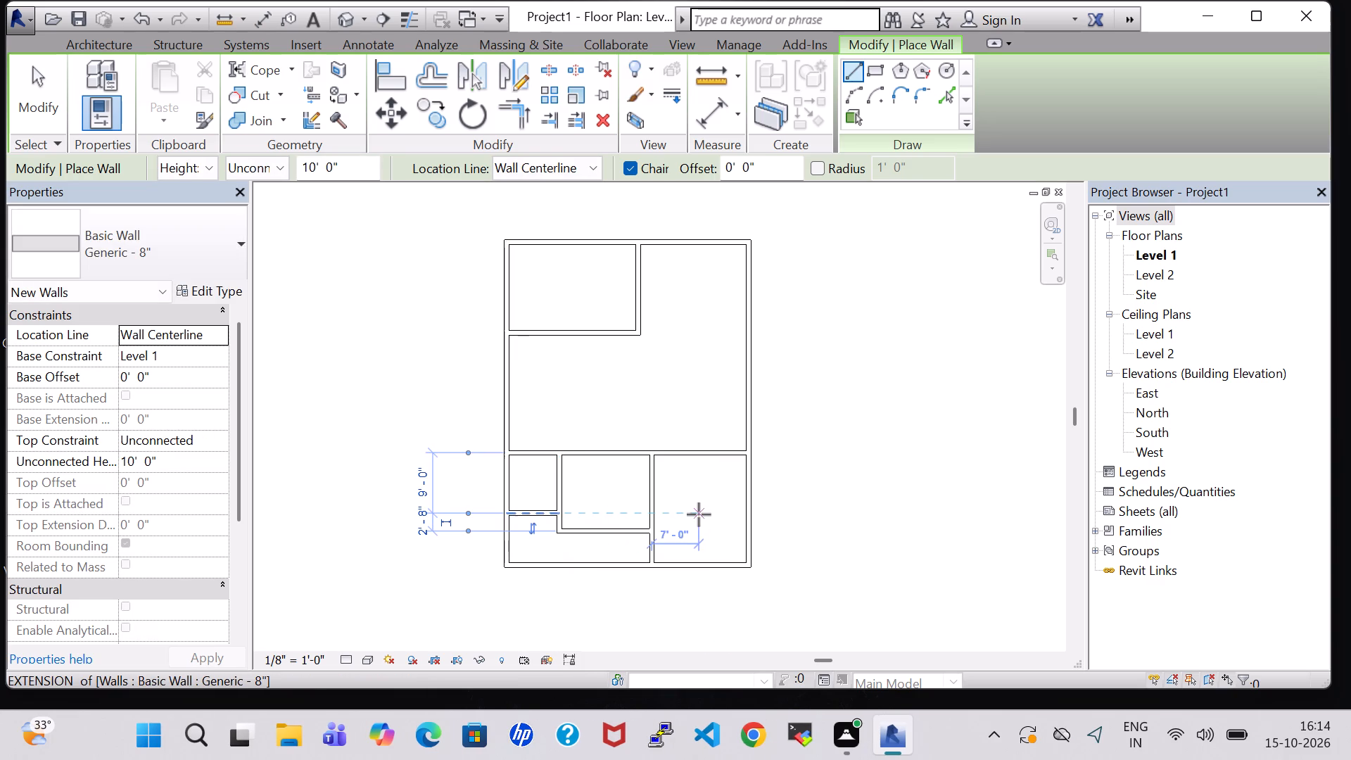
{"action": "key", "text": "Escape"}
{"action": "key", "text": "Escape"}
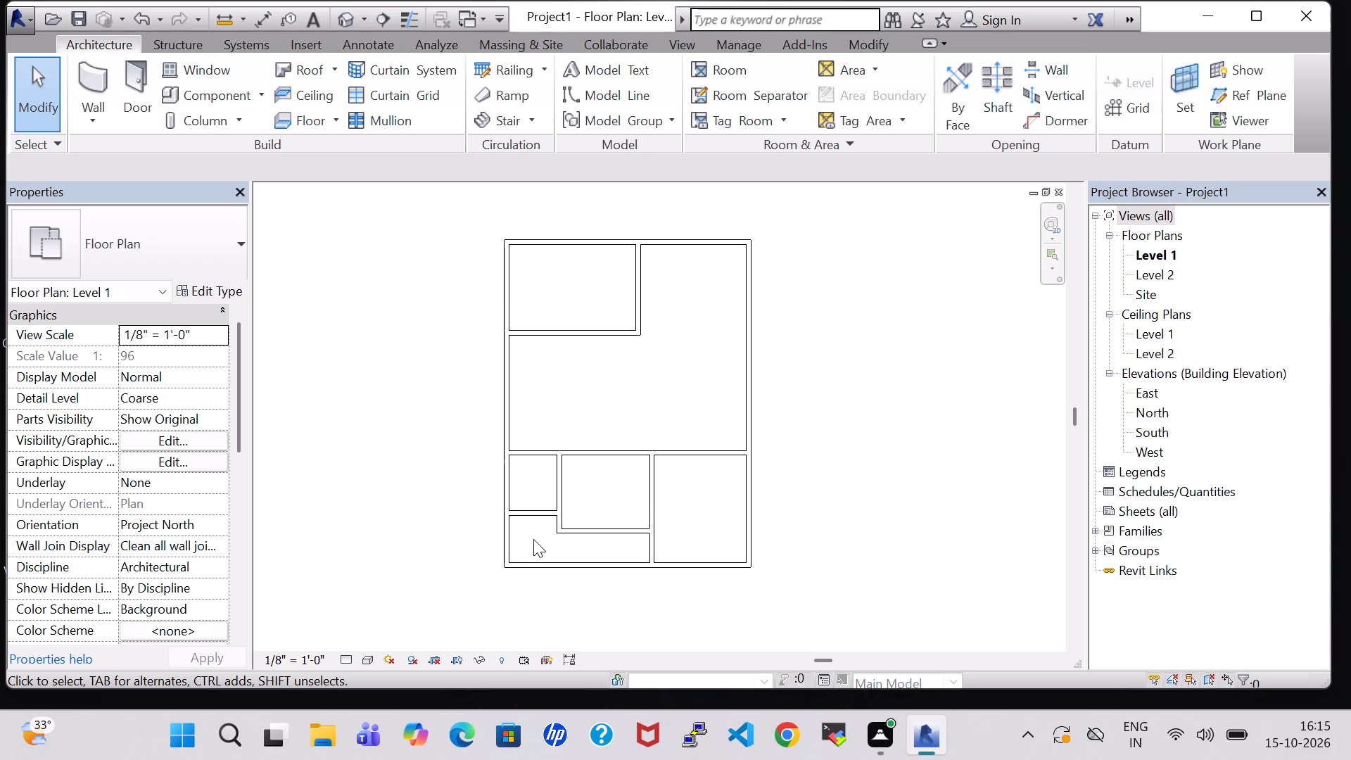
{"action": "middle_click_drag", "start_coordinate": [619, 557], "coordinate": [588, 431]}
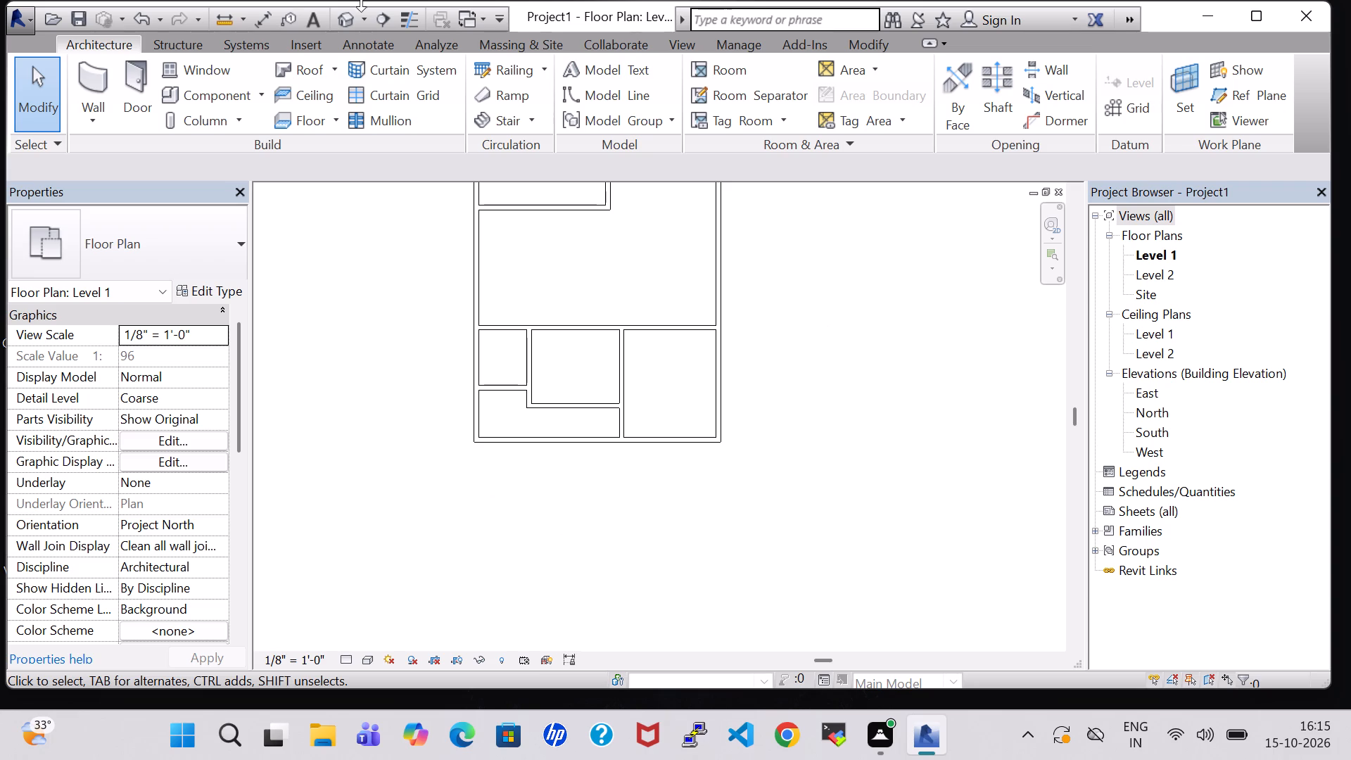
Split the bottom exterior wall near both ends of the bottom-right room and delete the segment between, leaving an opening about 13'-0" wide.
{"action": "left_click", "coordinate": [883, 48]}
{"action": "left_click", "coordinate": [541, 69]}
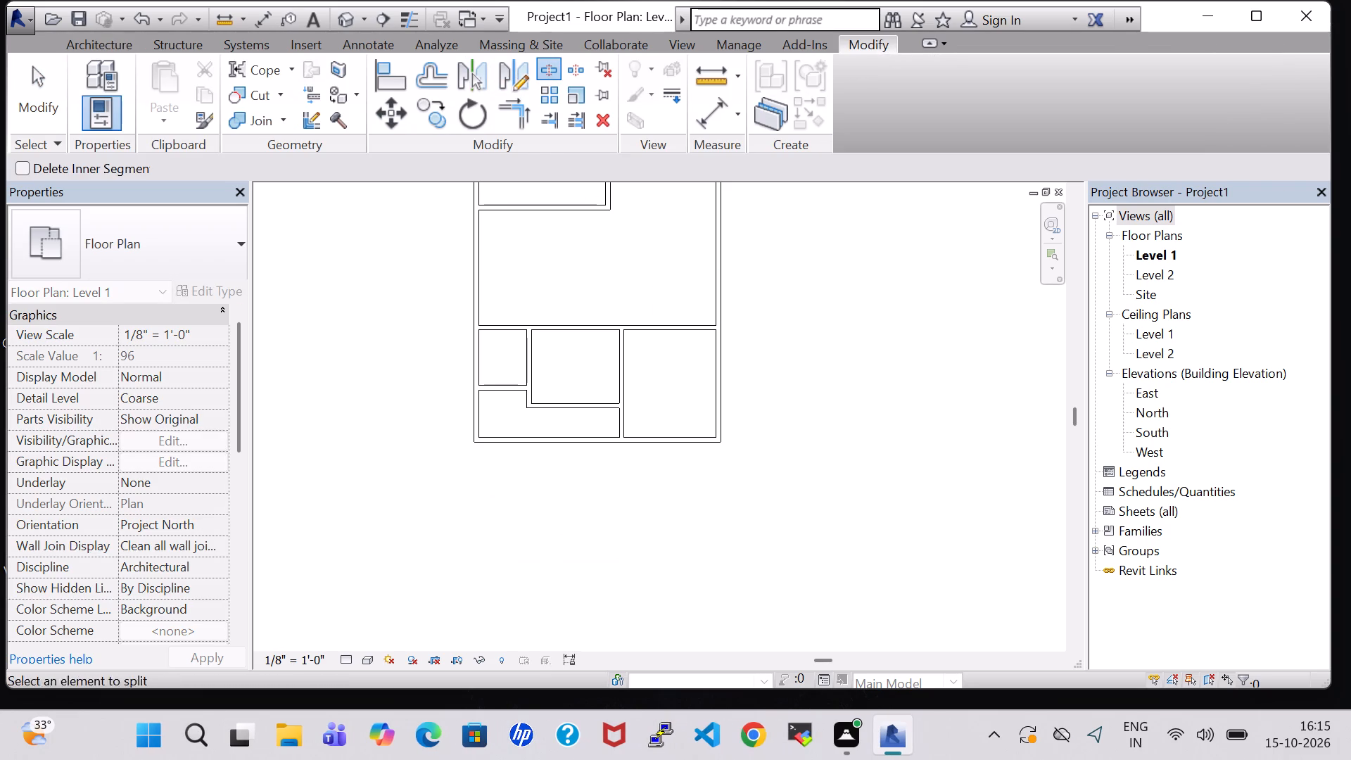
{"action": "scroll", "coordinate": [659, 439], "scroll_direction": "up", "scroll_amount": 4}
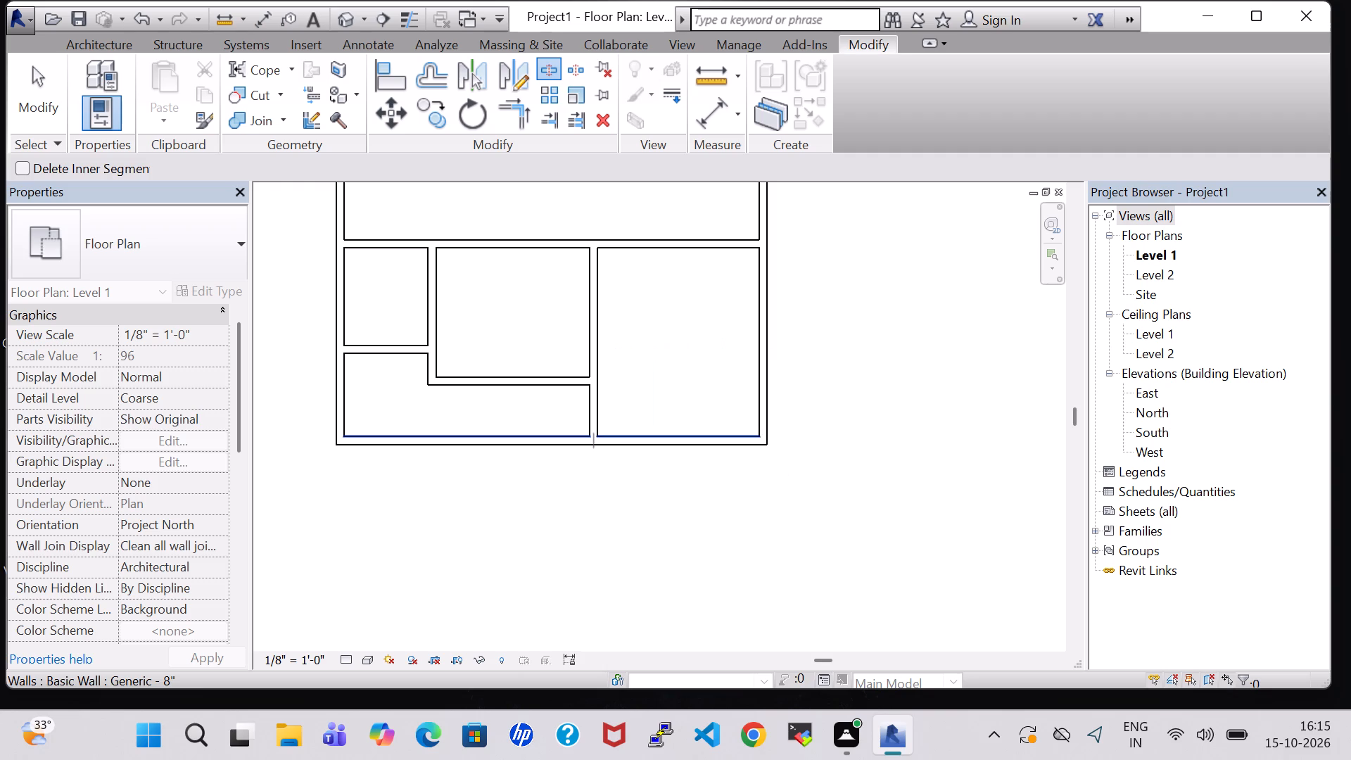
{"action": "scroll", "coordinate": [600, 441], "scroll_direction": "up", "scroll_amount": 5}
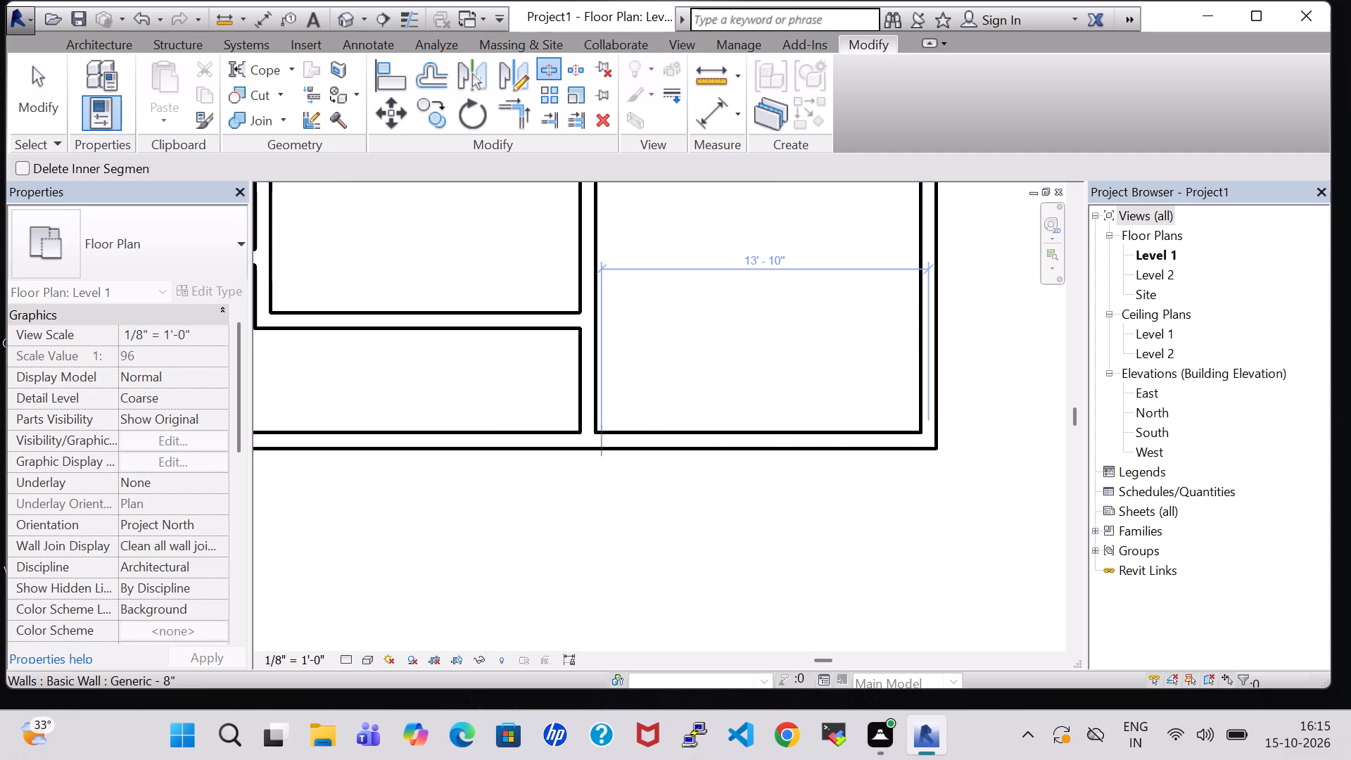
{"action": "left_click", "coordinate": [598, 437]}
{"action": "scroll", "coordinate": [646, 437], "scroll_direction": "down", "scroll_amount": 1}
{"action": "middle_click_drag", "start_coordinate": [672, 423], "coordinate": [611, 486]}
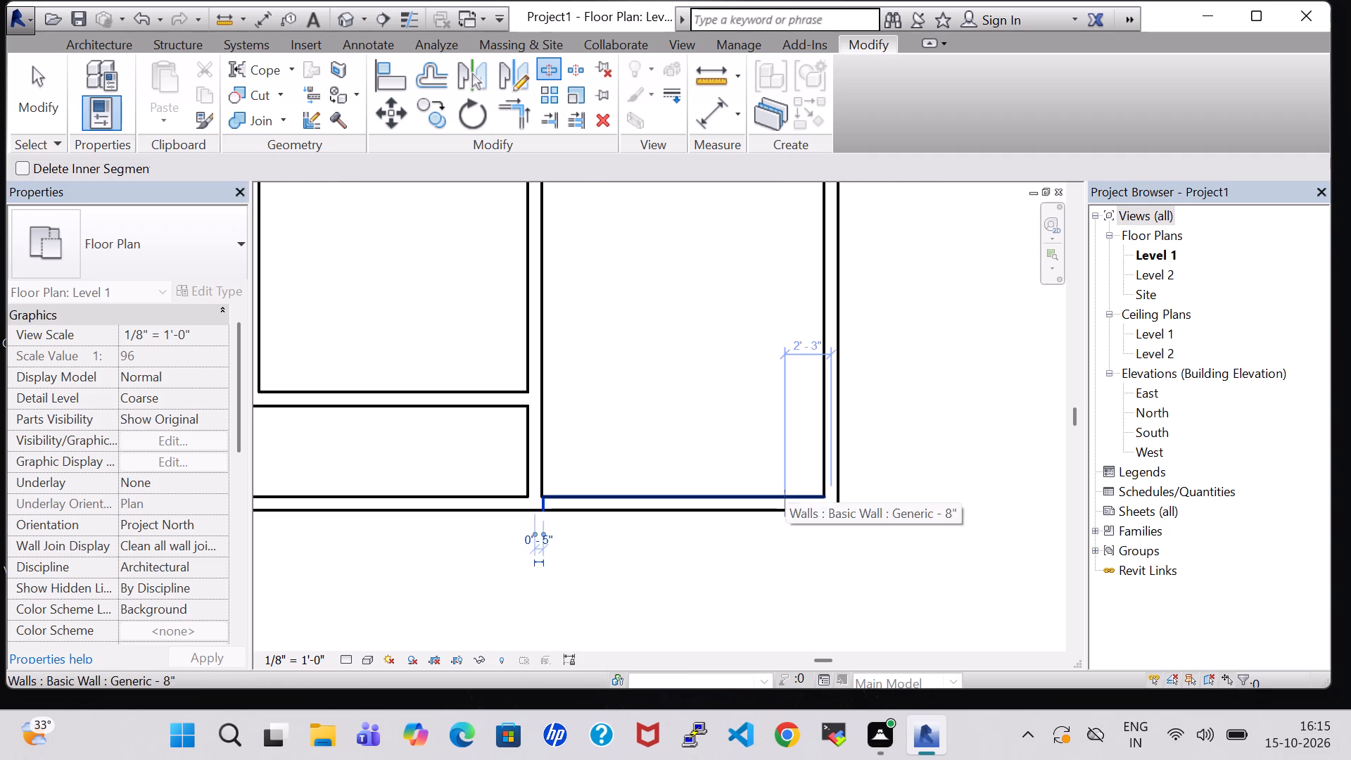
{"action": "left_click", "coordinate": [810, 499]}
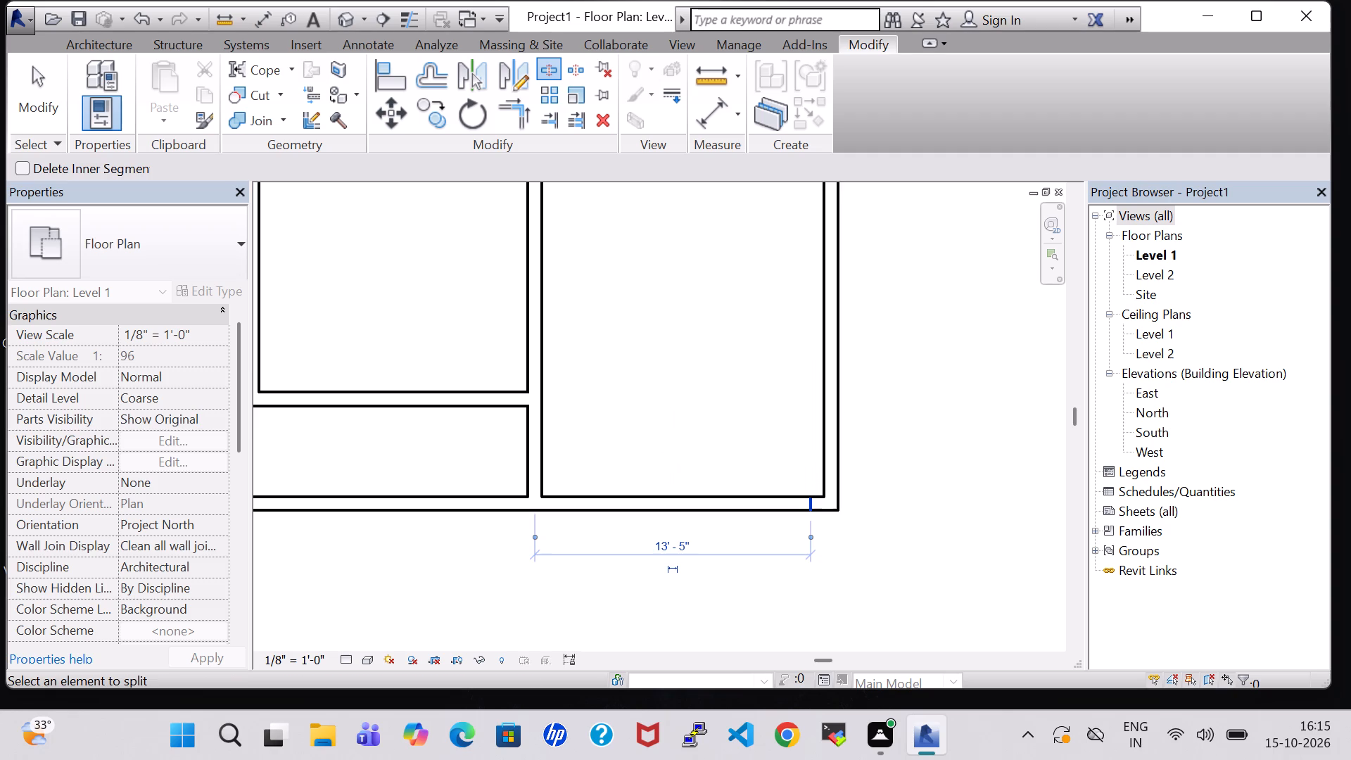
{"action": "middle_click_drag", "start_coordinate": [754, 391], "coordinate": [761, 473]}
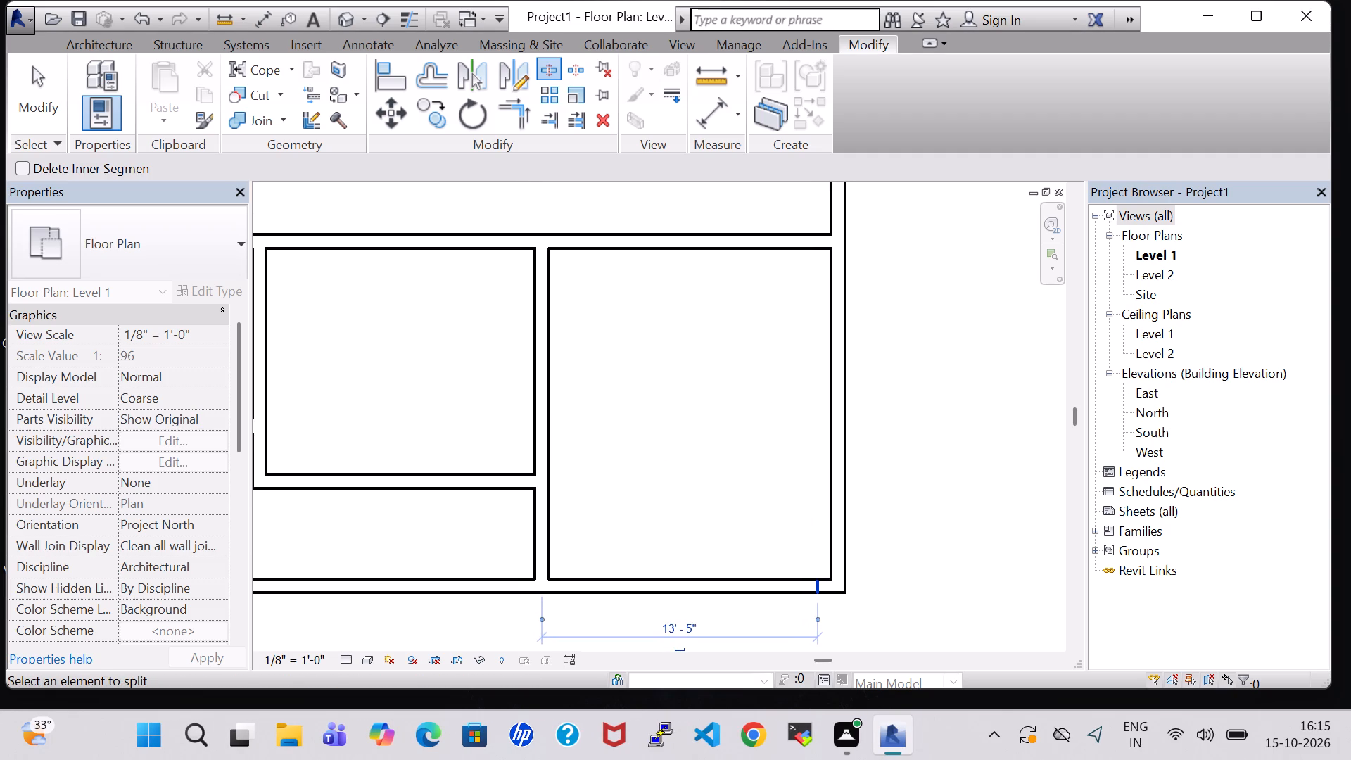
{"action": "key", "text": "Escape"}
{"action": "key", "text": "Escape"}
{"action": "left_click", "coordinate": [797, 583]}
{"action": "key", "text": "Delete"}
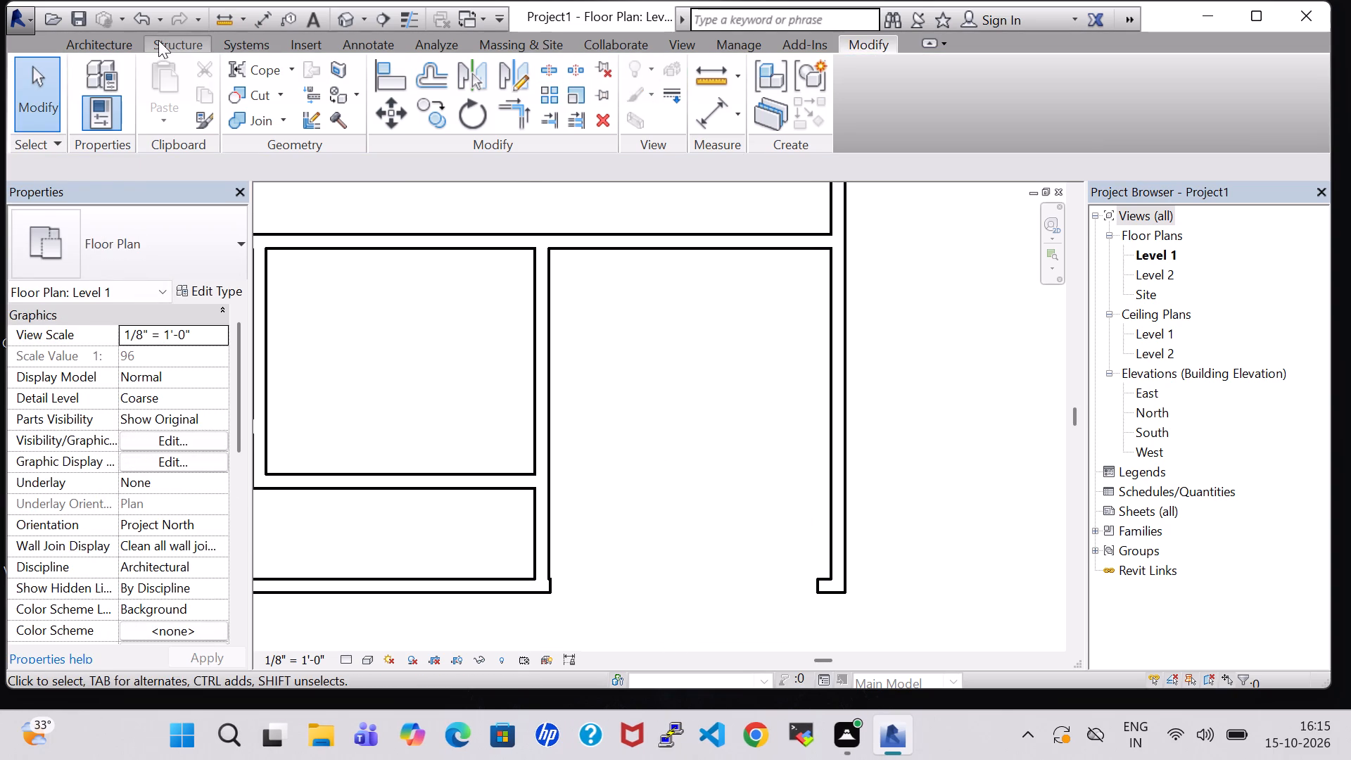
Draw a horizontal room separation line about 13'-0" long across the bottom-right room's opening in the exterior wall.
{"action": "left_click", "coordinate": [122, 43]}
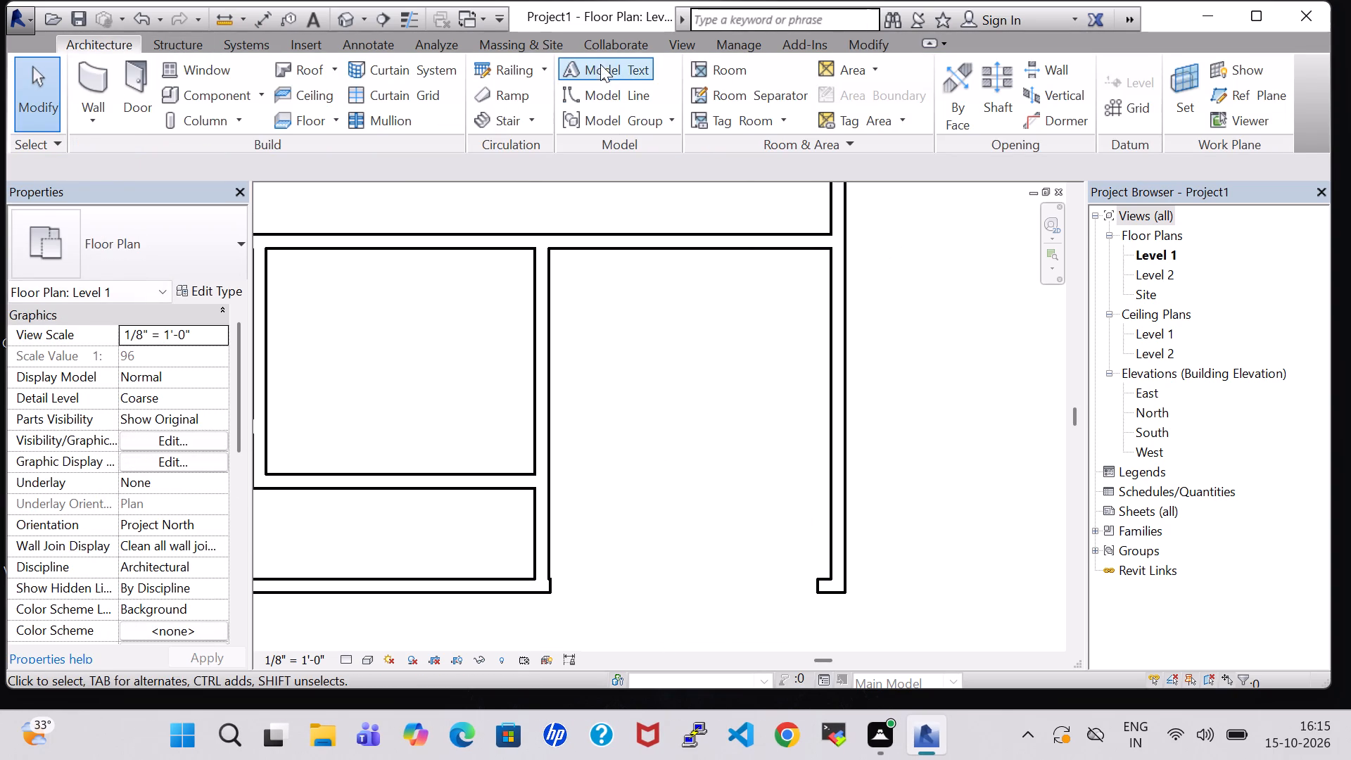
{"action": "left_click", "coordinate": [725, 87]}
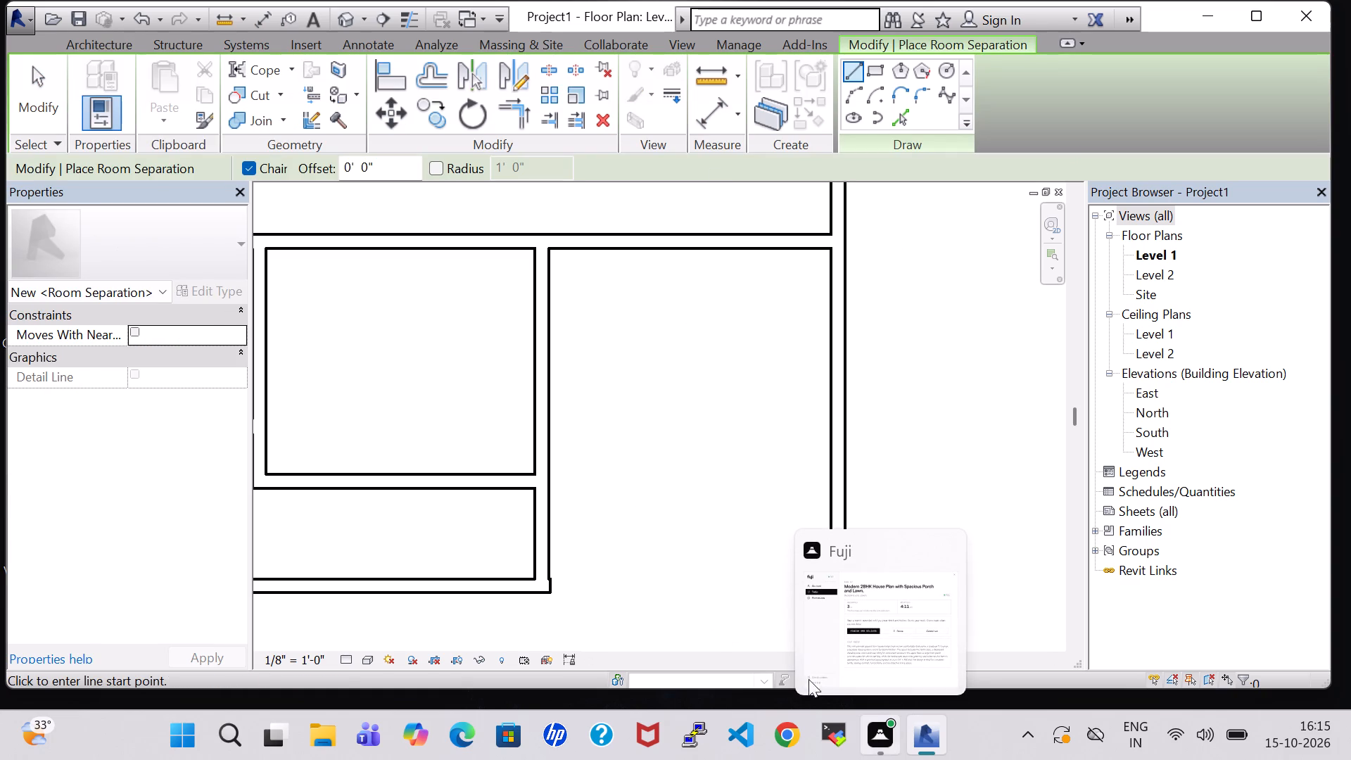
{"action": "left_click", "coordinate": [552, 585]}
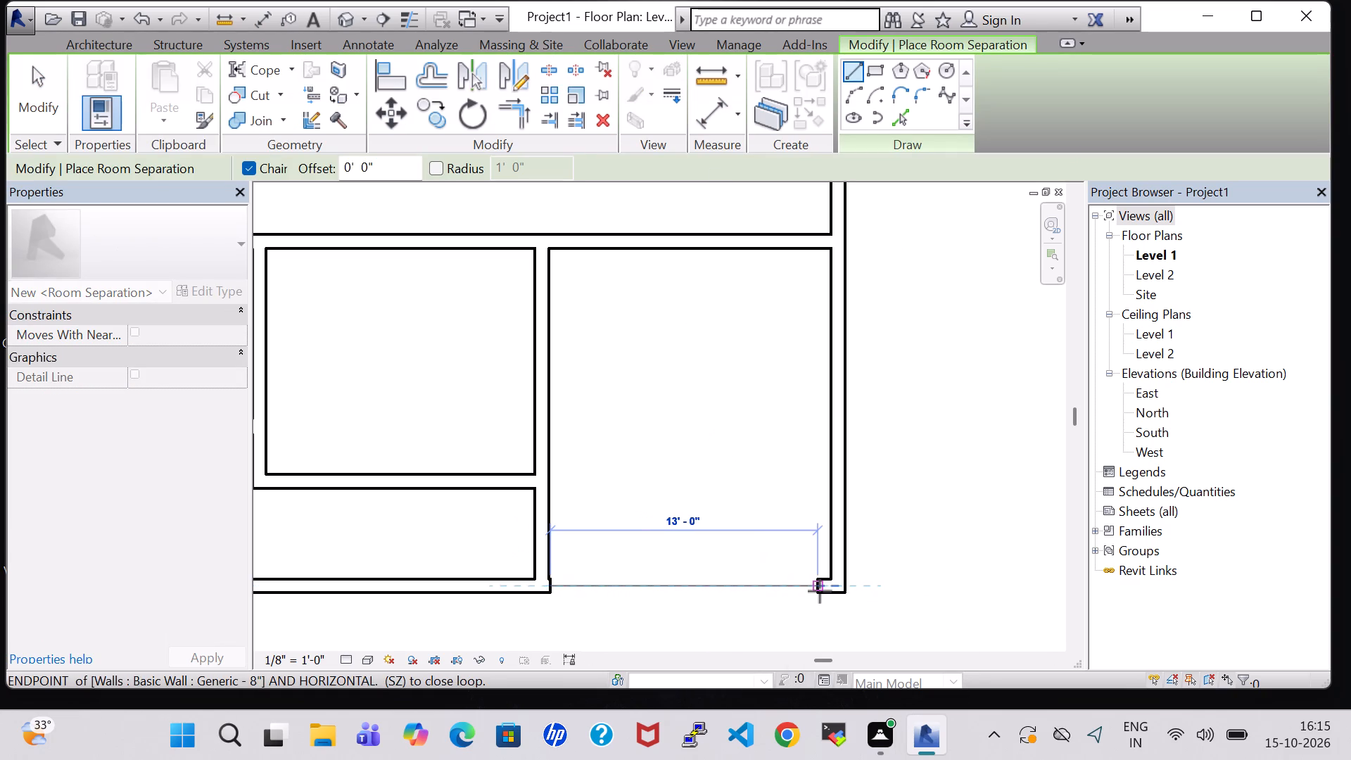
{"action": "left_click", "coordinate": [820, 591]}
{"action": "scroll", "coordinate": [856, 452], "scroll_direction": "down", "scroll_amount": 1}
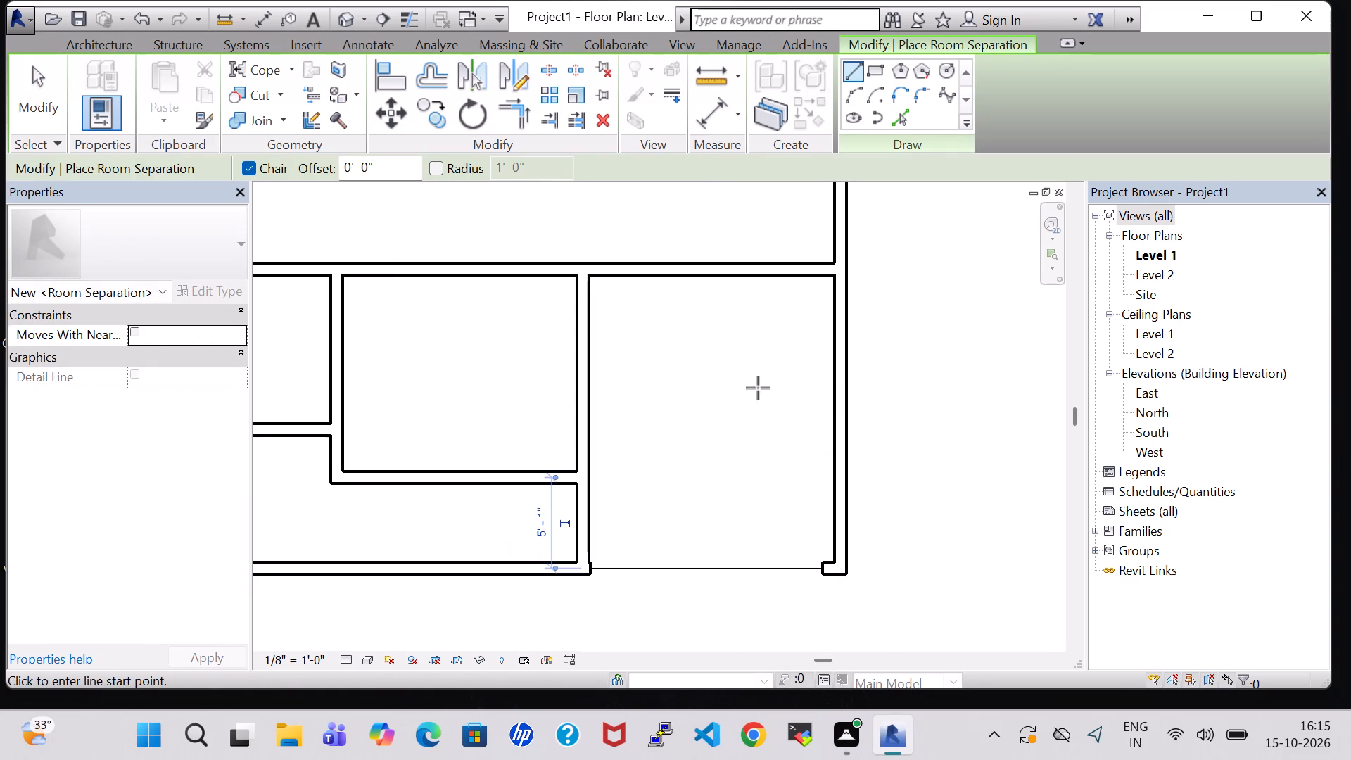
{"action": "middle_click_drag", "start_coordinate": [756, 388], "coordinate": [760, 370]}
{"action": "scroll", "coordinate": [756, 388], "scroll_direction": "down", "scroll_amount": 2}
{"action": "middle_click_drag", "start_coordinate": [734, 345], "coordinate": [778, 403]}
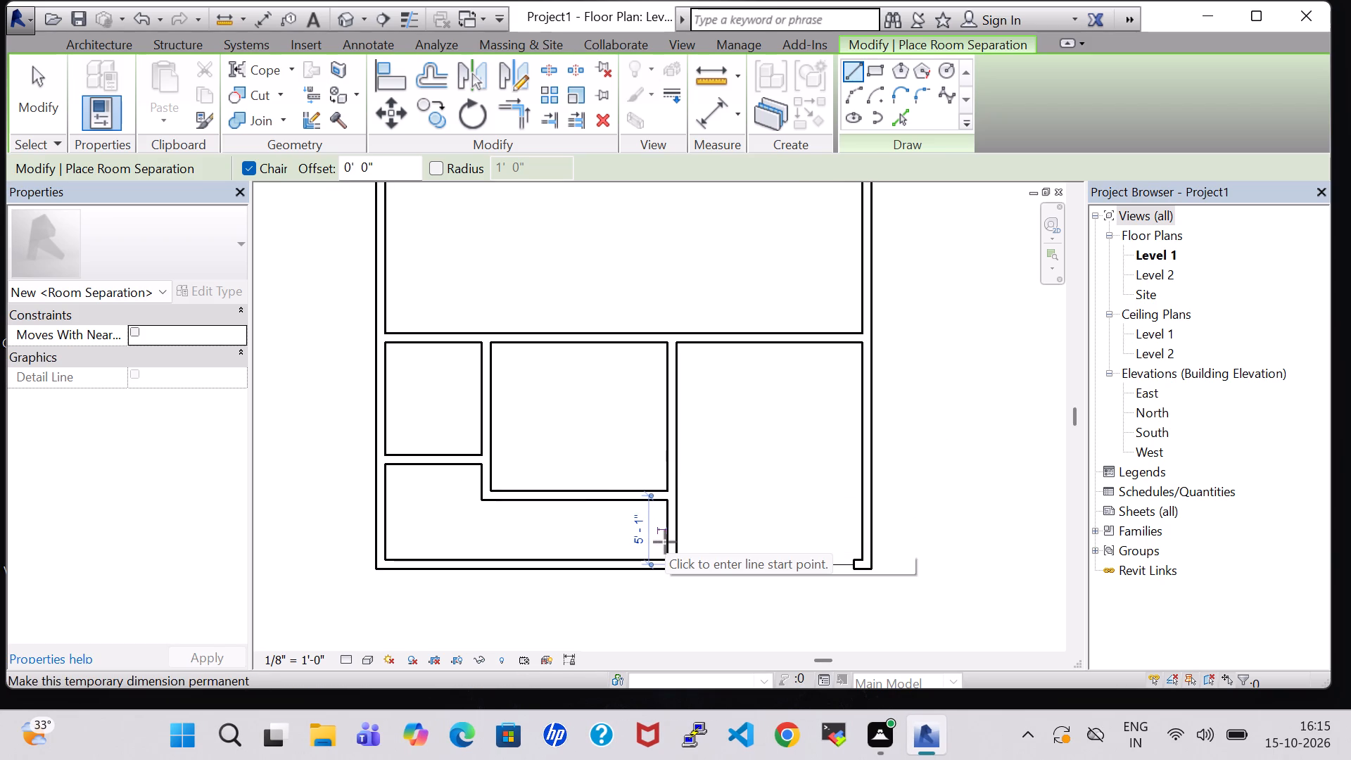
{"action": "key", "text": "Escape"}
{"action": "key", "text": "Escape"}
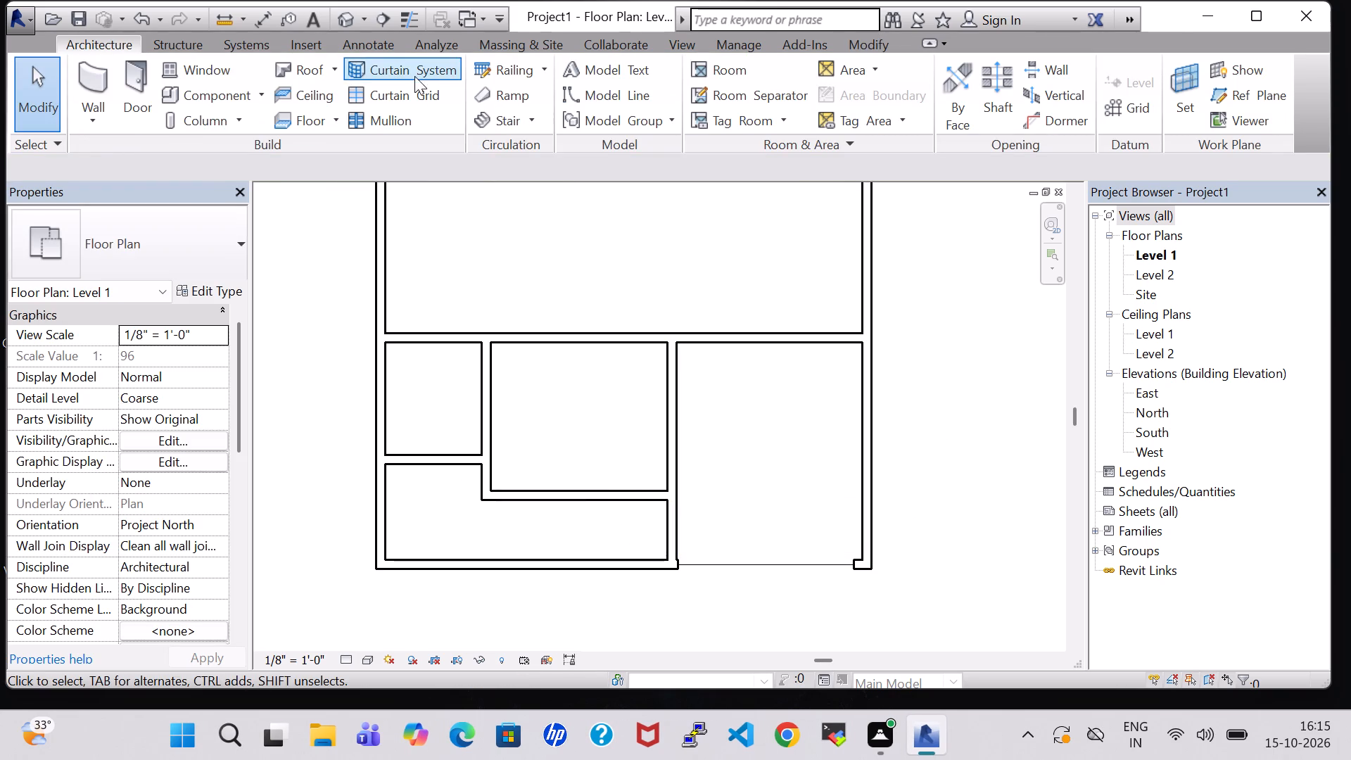
Split the lower vertical partition about 4'-8" and 0'-5" above the bottom wall's centerline and delete the segment between the splits.
{"action": "left_click", "coordinate": [883, 38]}
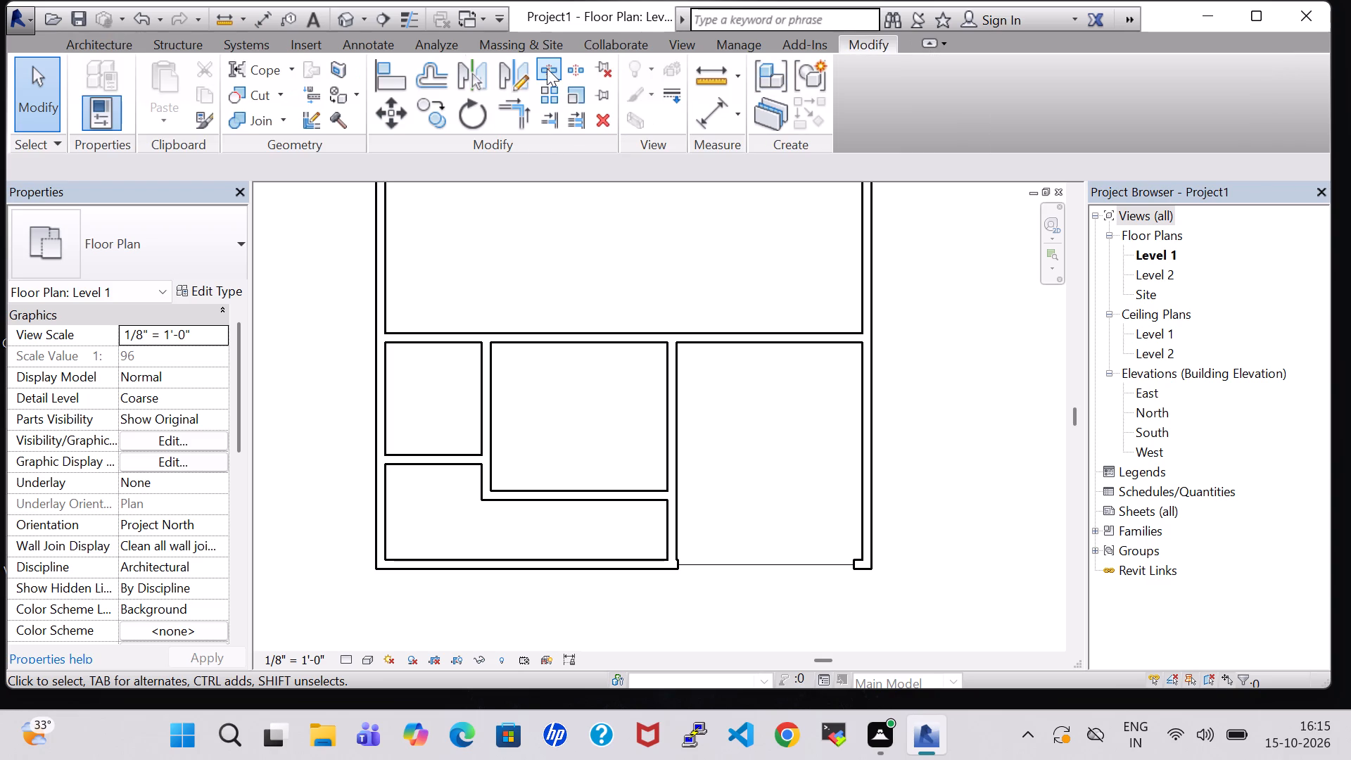
{"action": "left_click", "coordinate": [547, 68]}
{"action": "scroll", "coordinate": [578, 302], "scroll_direction": "up", "scroll_amount": 5}
{"action": "middle_click_drag", "start_coordinate": [761, 524], "coordinate": [712, 205]}
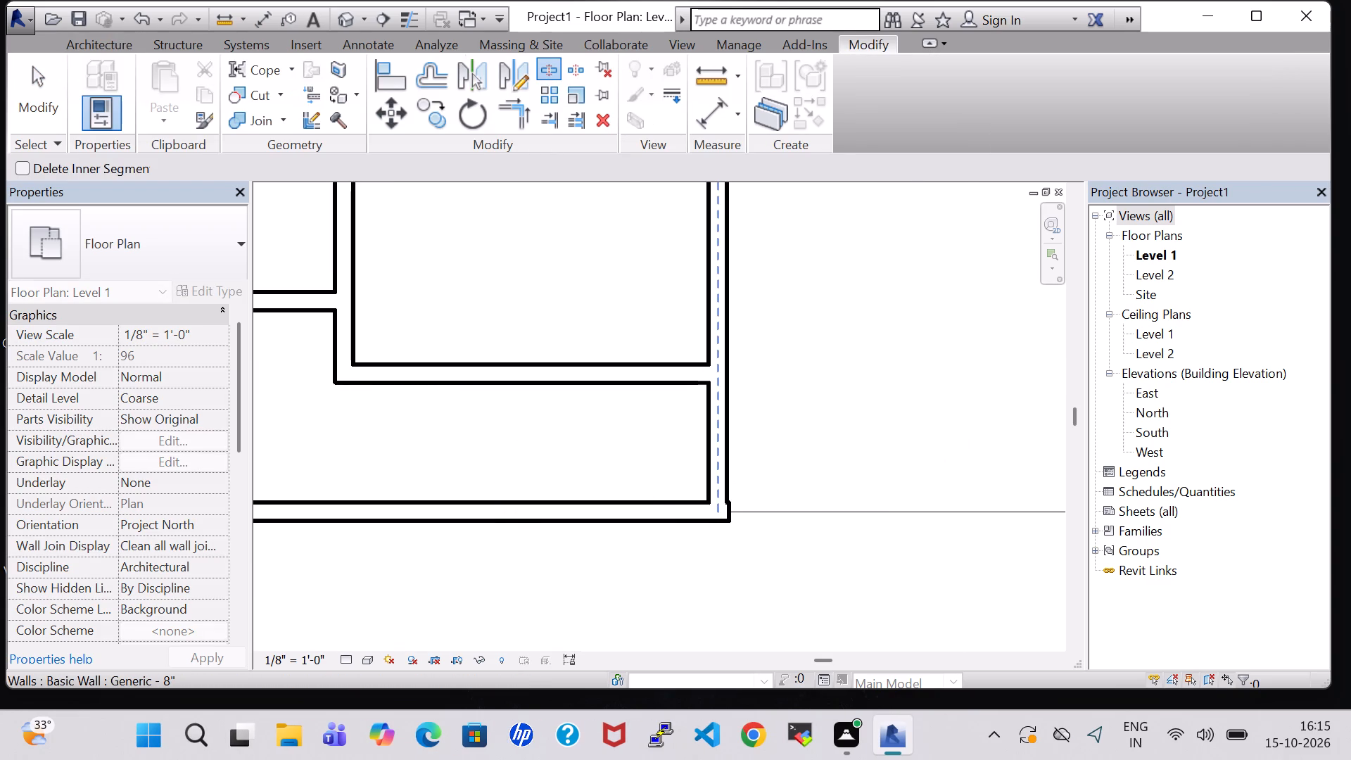
{"action": "left_click", "coordinate": [716, 499]}
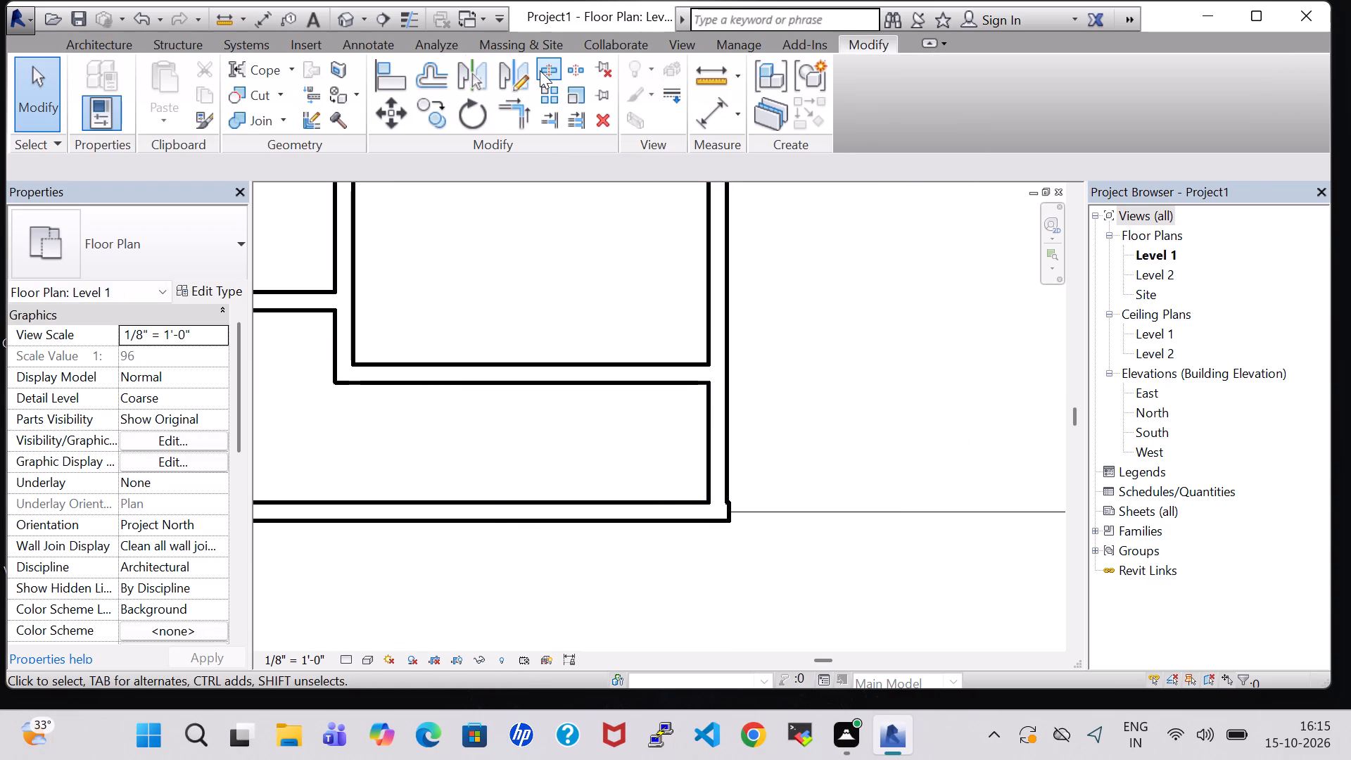
{"action": "left_click", "coordinate": [540, 70]}
{"action": "scroll", "coordinate": [655, 330], "scroll_direction": "up", "scroll_amount": 3}
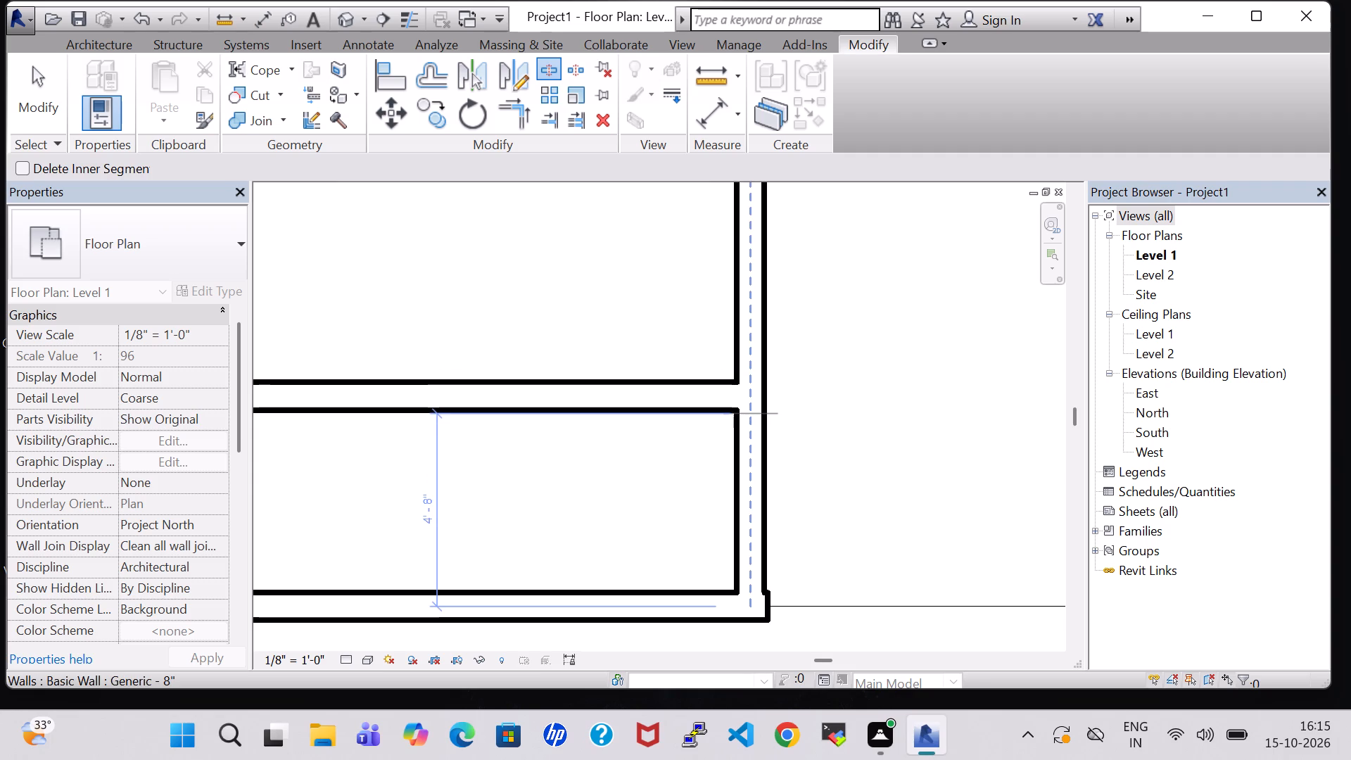
{"action": "left_click", "coordinate": [749, 414]}
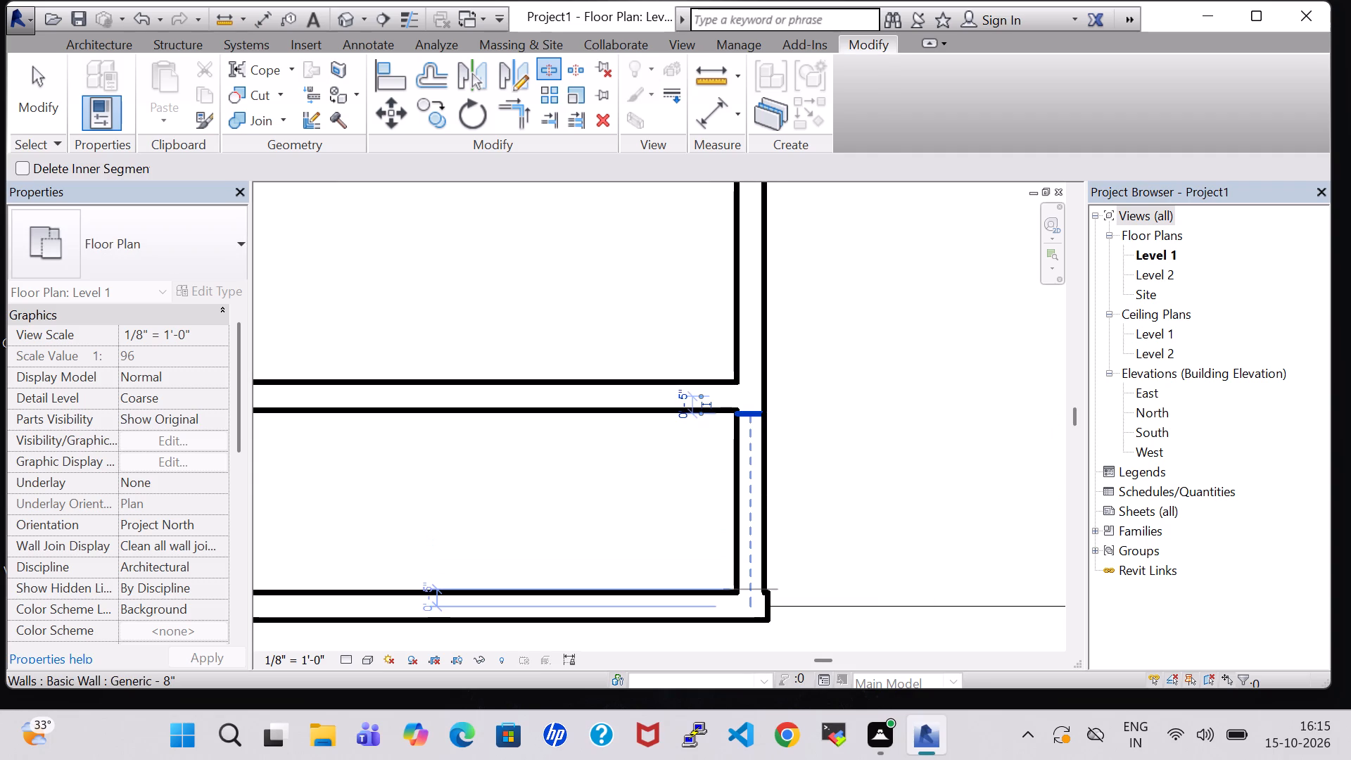
{"action": "left_click", "coordinate": [754, 589]}
{"action": "key", "text": "Escape"}
{"action": "key", "text": "Escape"}
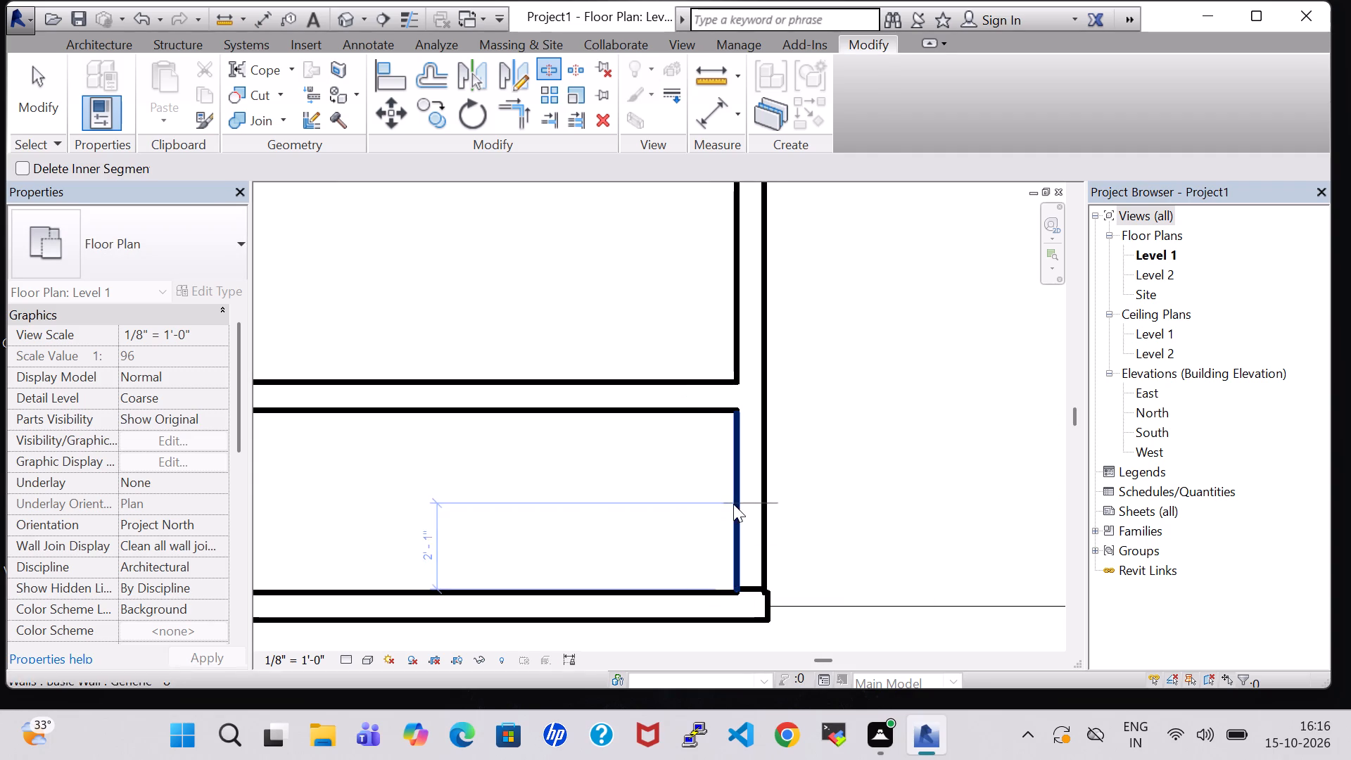
{"action": "left_click", "coordinate": [753, 504]}
{"action": "key", "text": "Delete"}
{"action": "scroll", "coordinate": [753, 504], "scroll_direction": "down", "scroll_amount": 1}
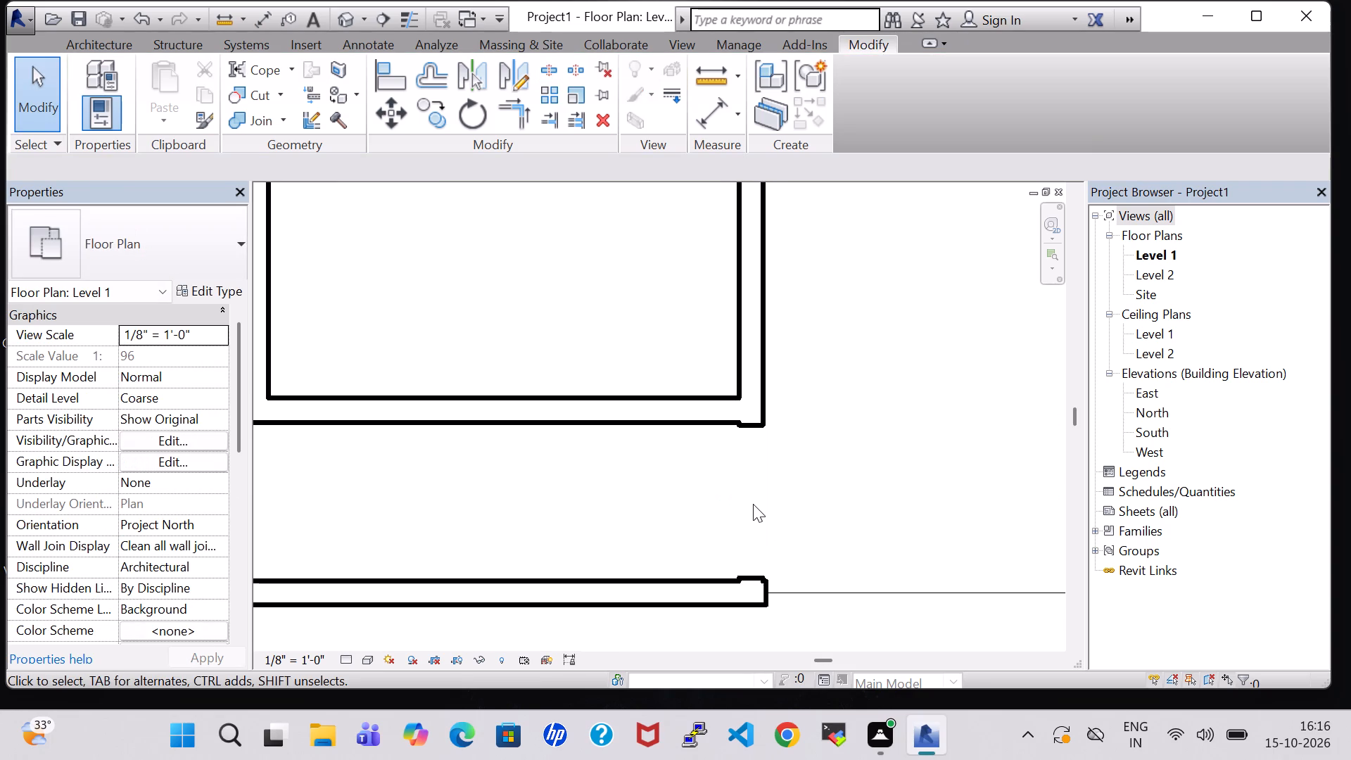
Nudge the remaining lower vertical partition upward so its end lines up with the horizontal partition's lower face.
{"action": "left_click", "coordinate": [755, 431]}
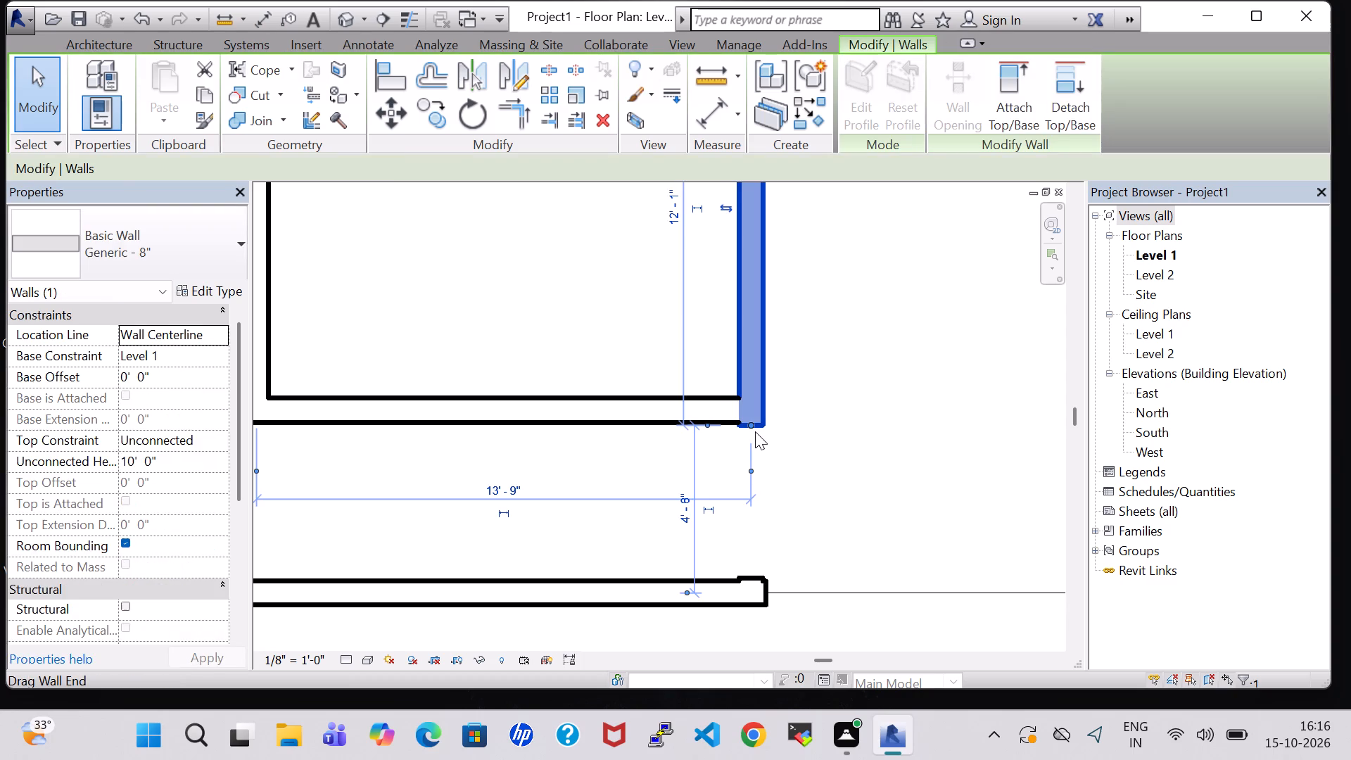
{"action": "key", "text": "Up"}
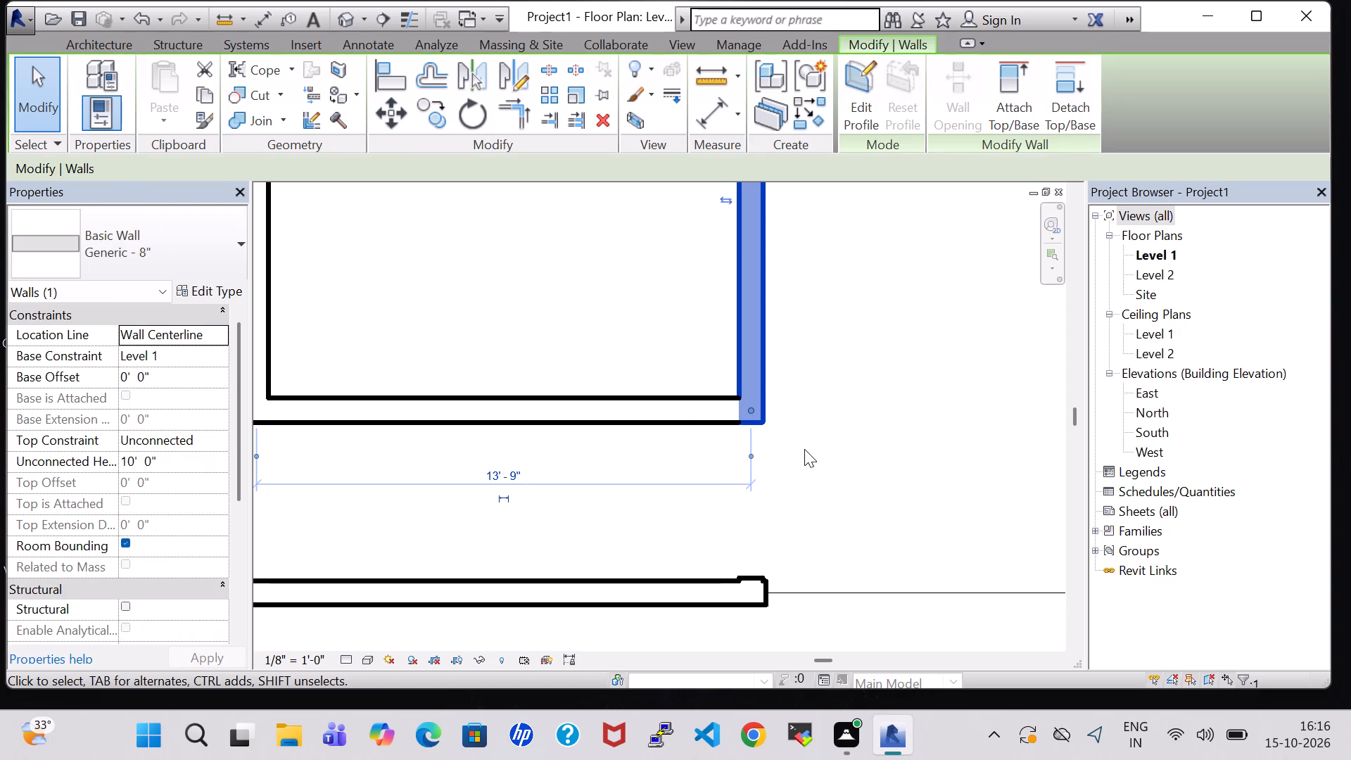
{"action": "left_click", "coordinate": [806, 449]}
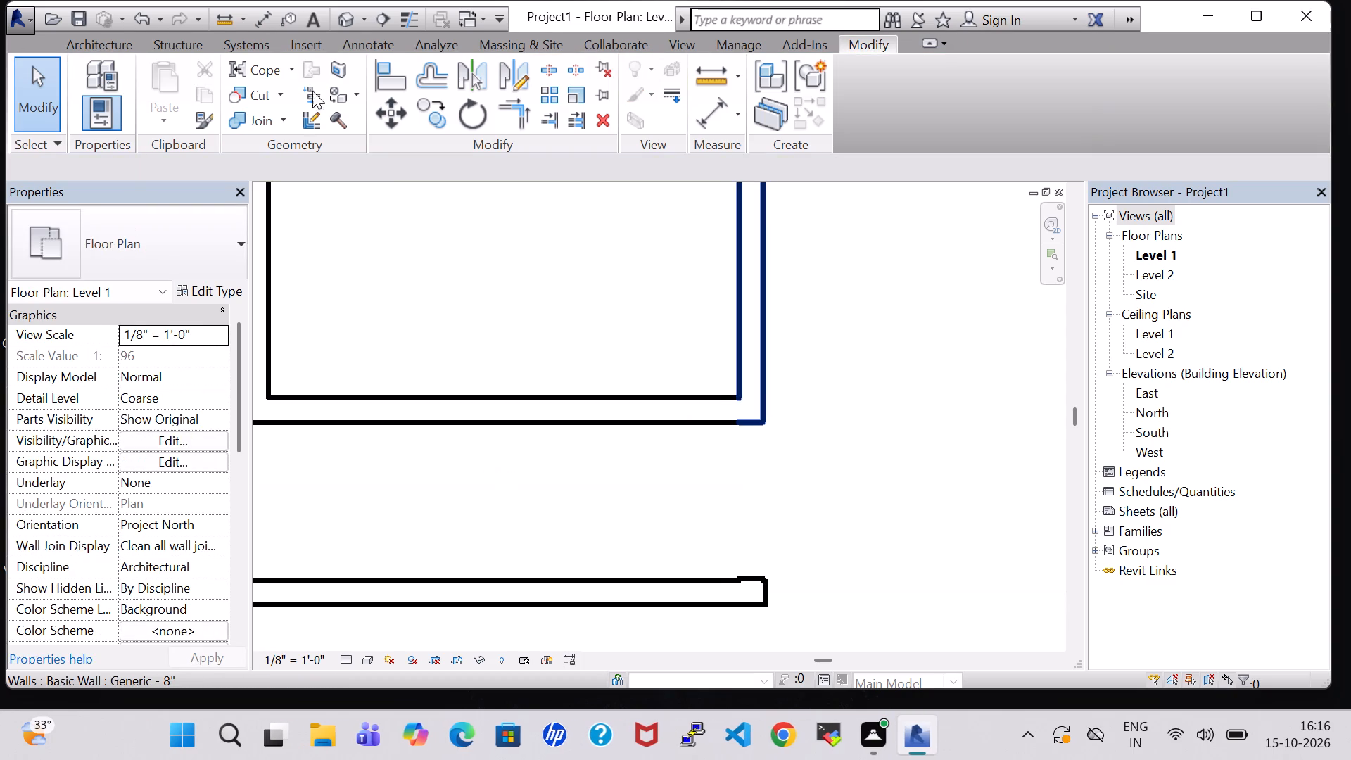
Draw a vertical room separation line from the shortened partition's lower end down to the bottom exterior wall's end.
{"action": "left_click", "coordinate": [117, 51]}
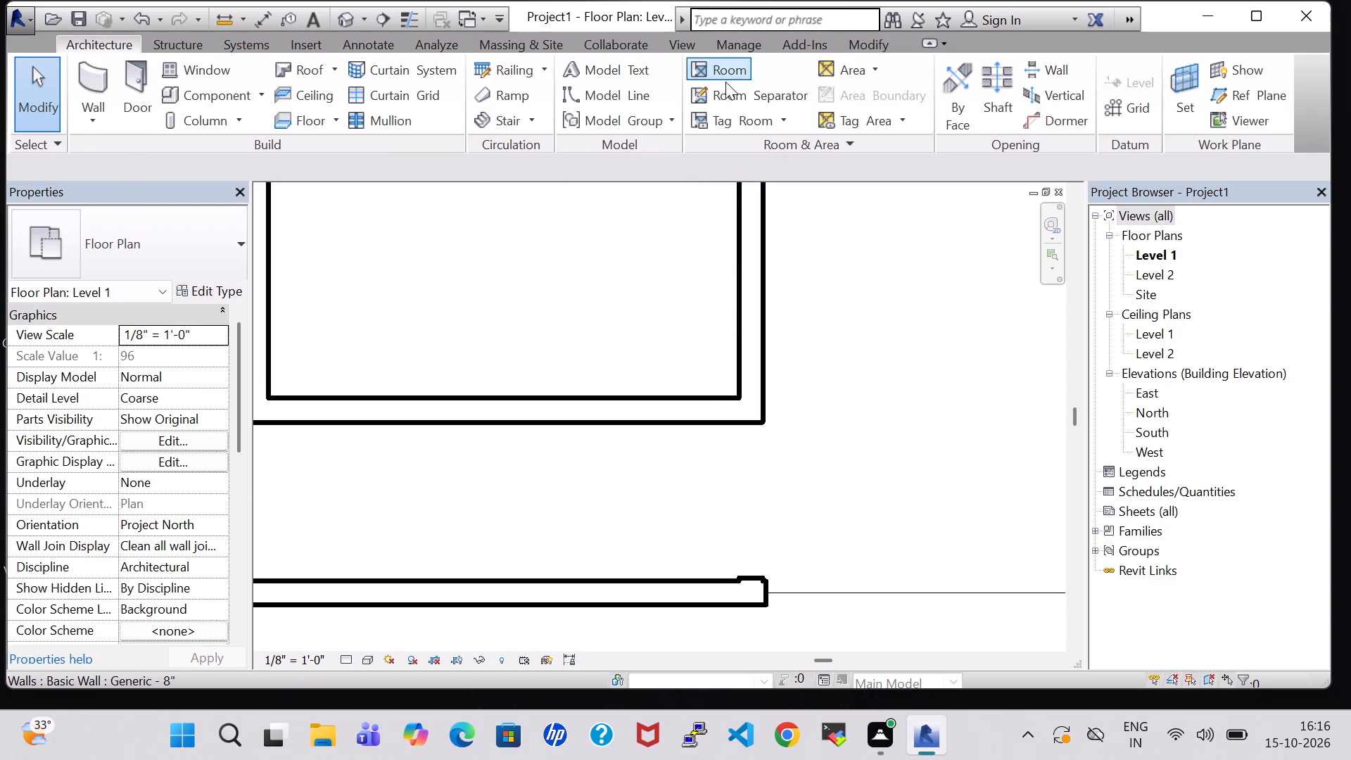
{"action": "left_click", "coordinate": [749, 90]}
{"action": "left_click", "coordinate": [754, 424]}
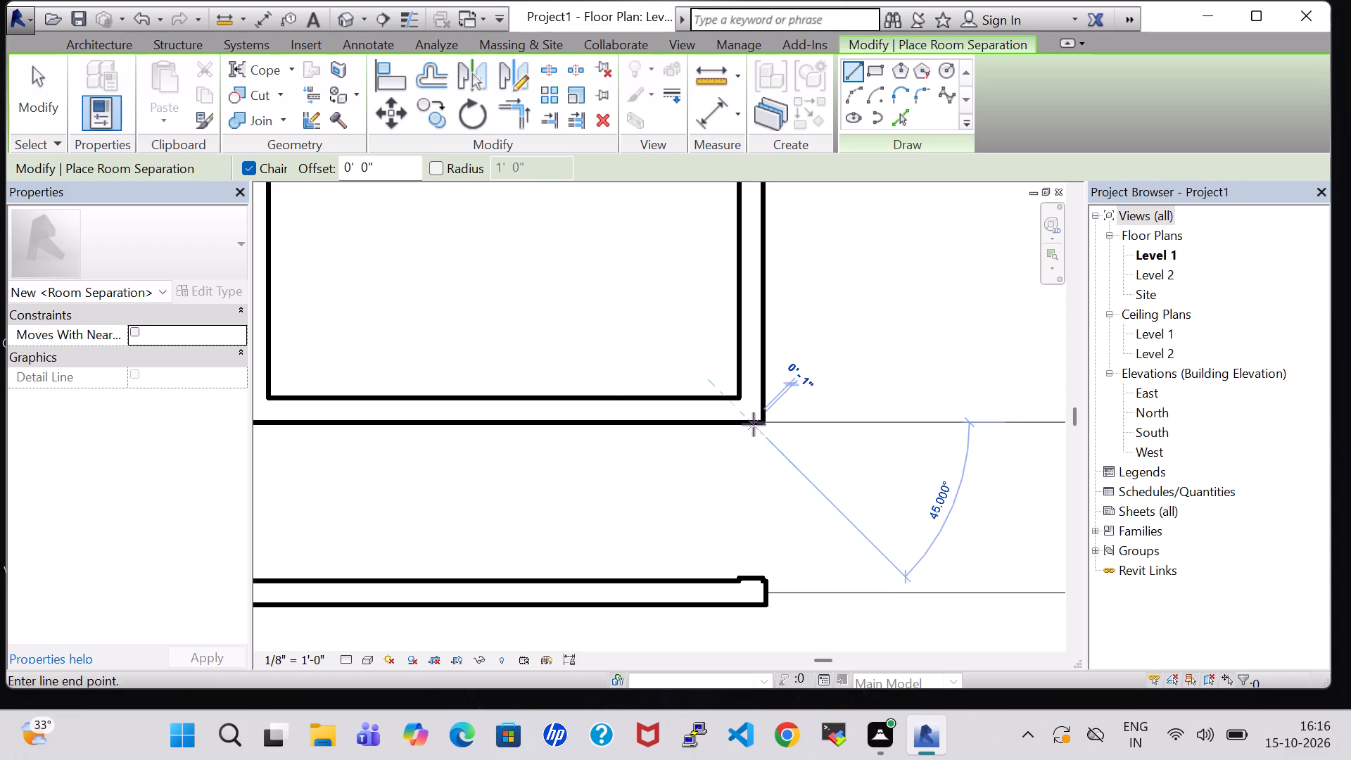
{"action": "left_click", "coordinate": [750, 581]}
{"action": "scroll", "coordinate": [806, 498], "scroll_direction": "down", "scroll_amount": 1}
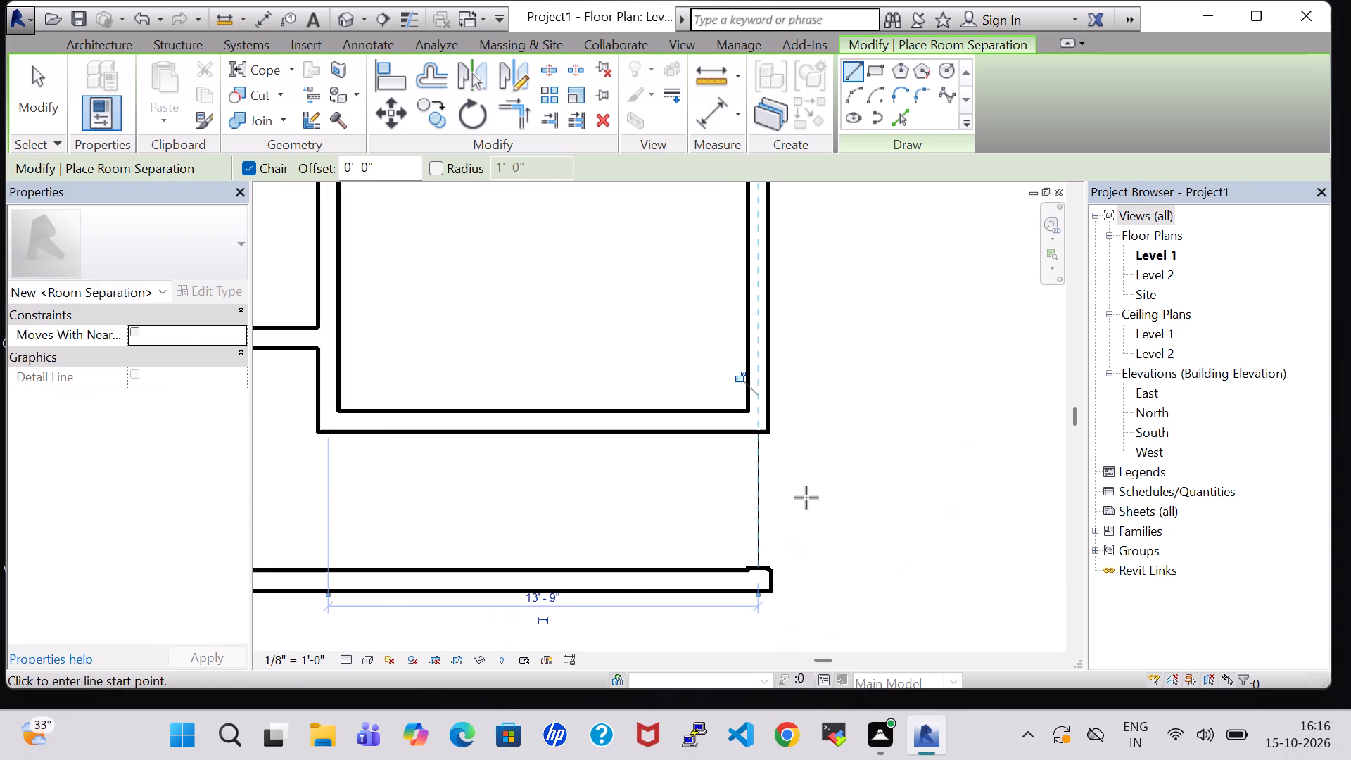
{"action": "scroll", "coordinate": [806, 498], "scroll_direction": "down", "scroll_amount": 1}
{"action": "middle_click_drag", "start_coordinate": [584, 494], "coordinate": [760, 494]}
{"action": "scroll", "coordinate": [725, 489], "scroll_direction": "down", "scroll_amount": 1}
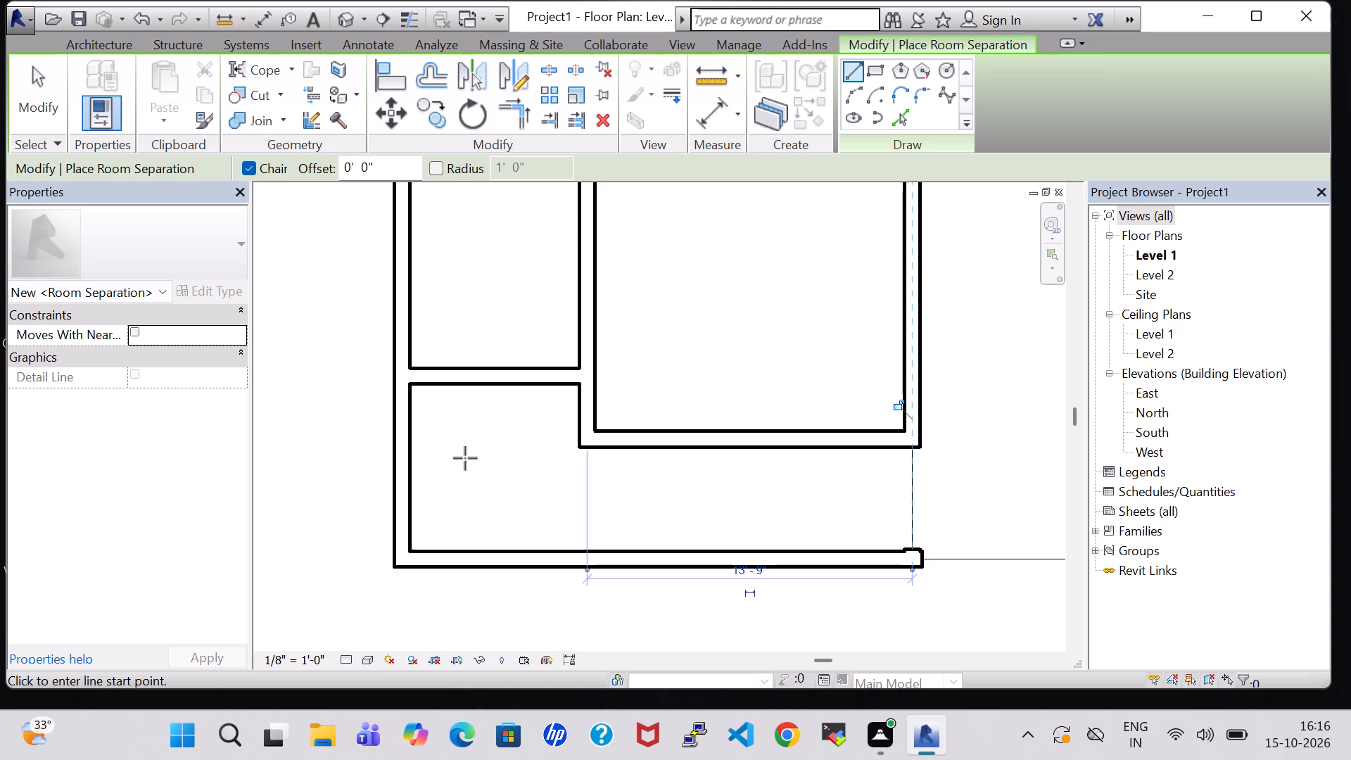
{"action": "key", "text": "Escape"}
{"action": "key", "text": "Escape"}
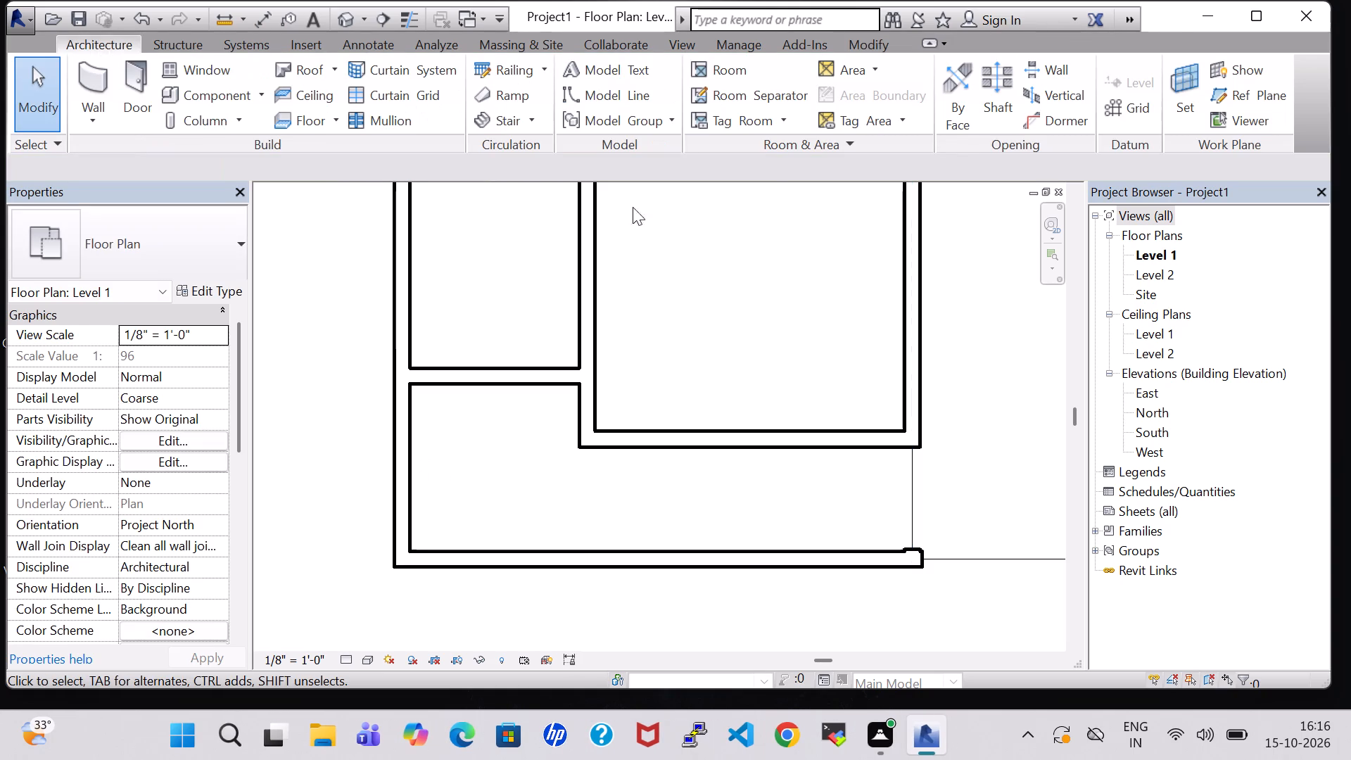
Split the left exterior wall at the short horizontal partition above the bottom-left room.
{"action": "left_click", "coordinate": [860, 40]}
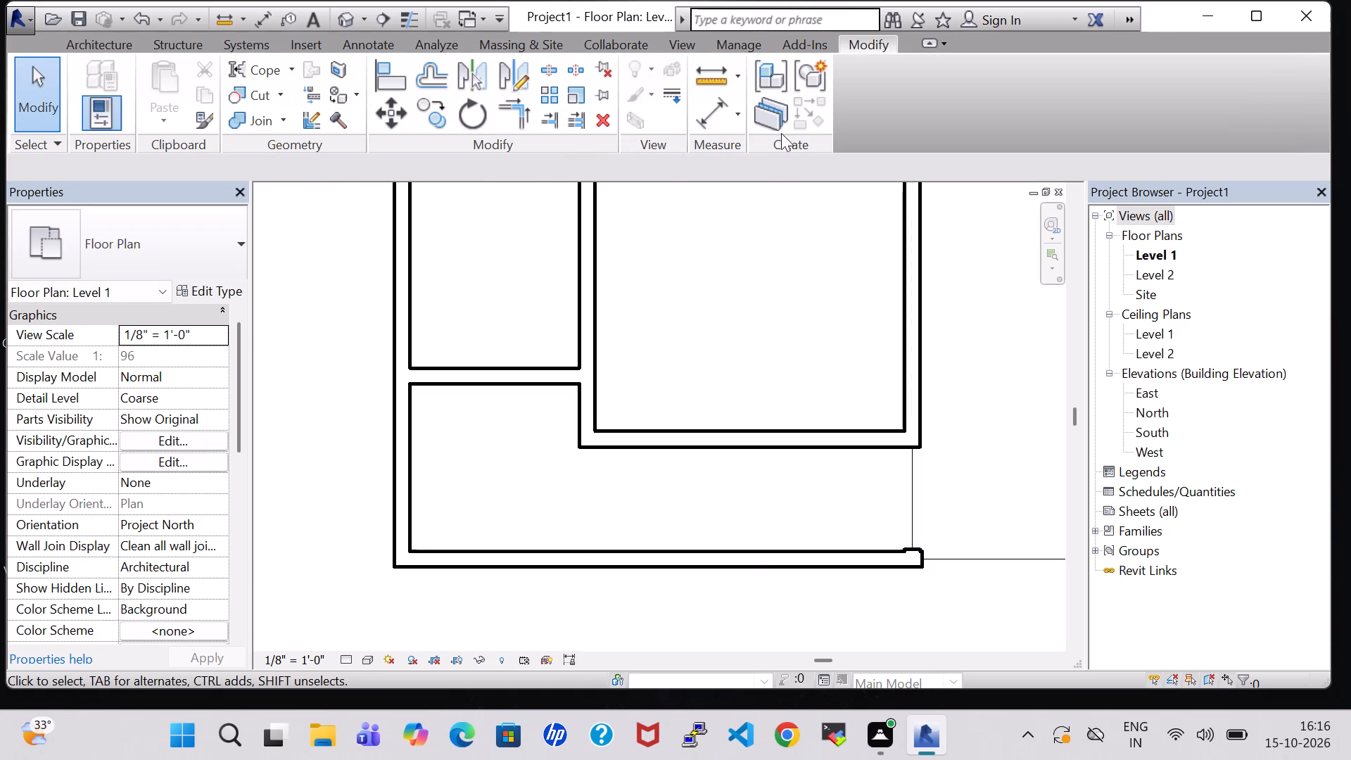
{"action": "scroll", "coordinate": [594, 401], "scroll_direction": "up", "scroll_amount": 2}
{"action": "middle_click_drag", "start_coordinate": [422, 480], "coordinate": [478, 487]}
{"action": "scroll", "coordinate": [478, 487], "scroll_direction": "up", "scroll_amount": 1}
{"action": "left_click", "coordinate": [104, 40]}
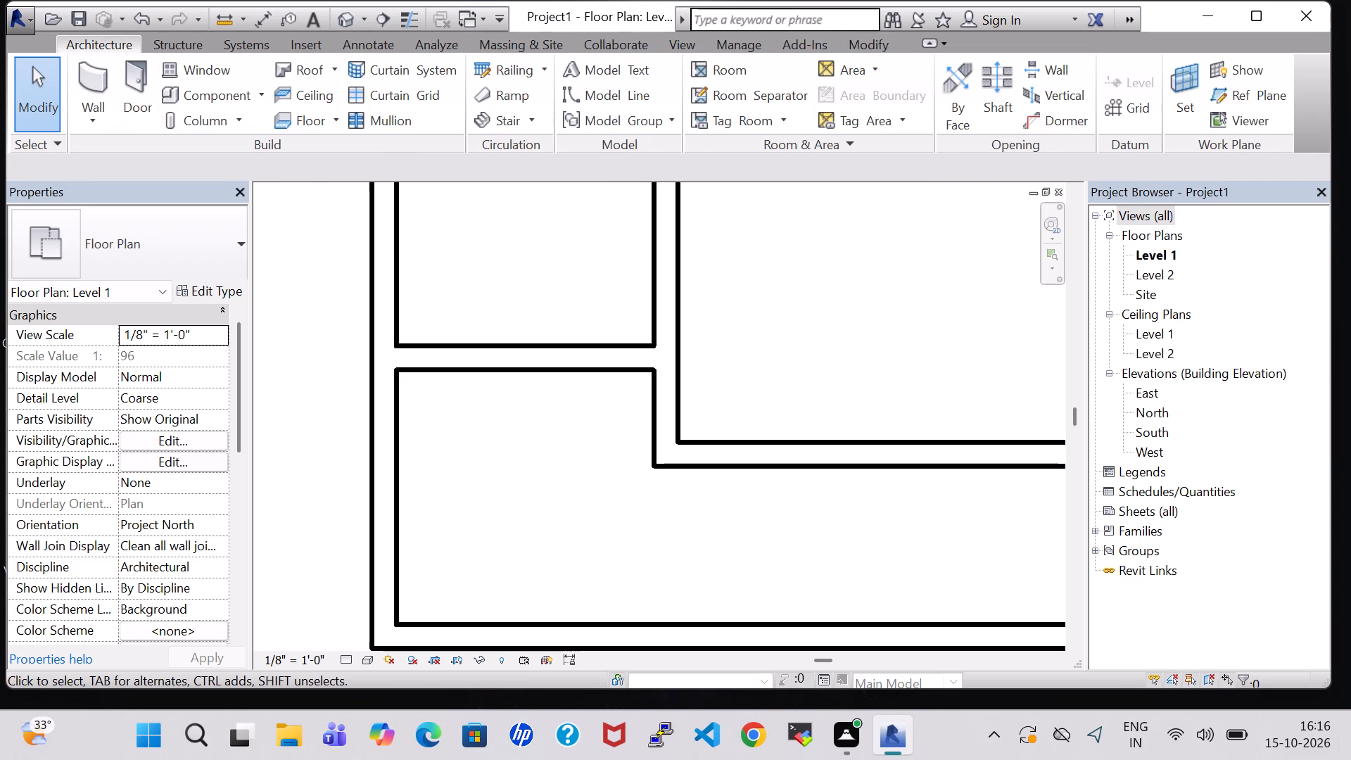
{"action": "left_click", "coordinate": [871, 51]}
{"action": "left_click", "coordinate": [545, 73]}
{"action": "scroll", "coordinate": [419, 429], "scroll_direction": "up", "scroll_amount": 2}
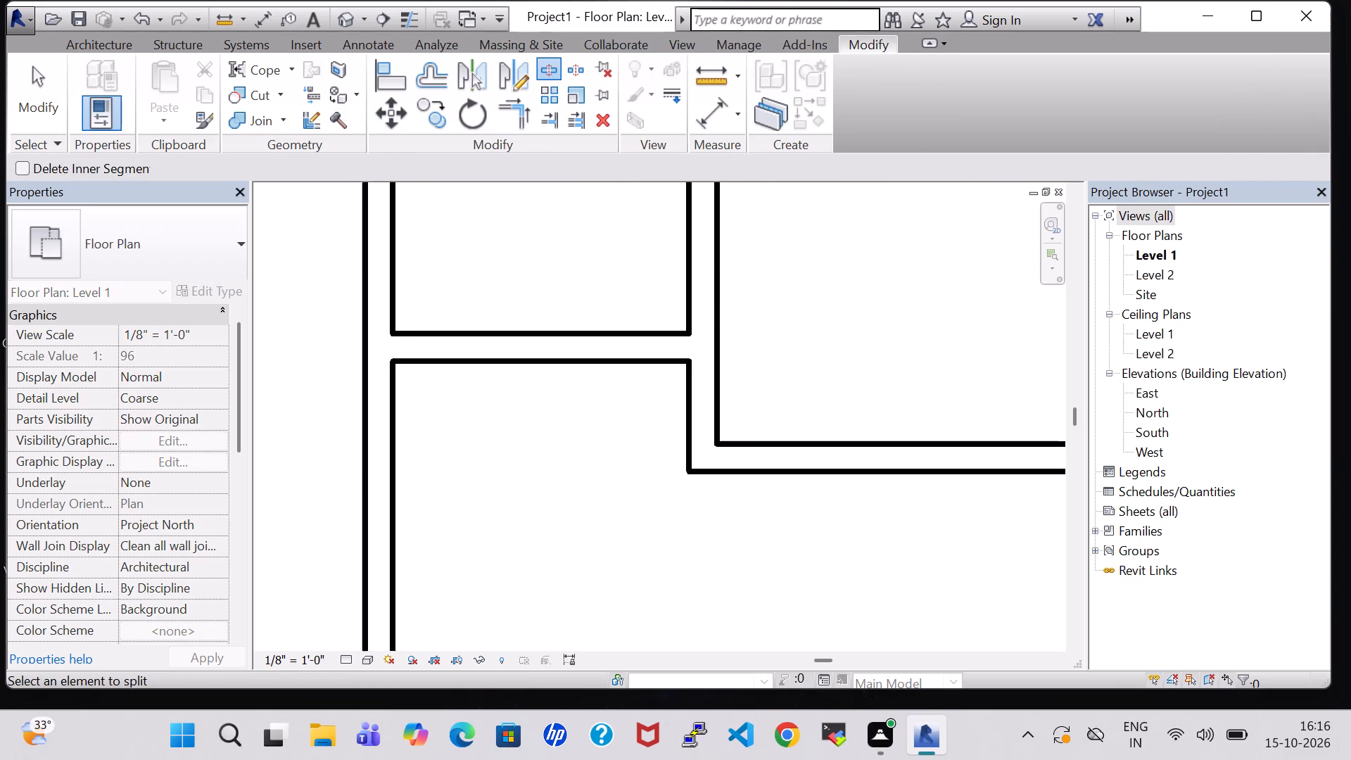
{"action": "left_click", "coordinate": [376, 355]}
{"action": "scroll", "coordinate": [400, 400], "scroll_direction": "down", "scroll_amount": 2}
{"action": "middle_click_drag", "start_coordinate": [435, 465], "coordinate": [445, 290]}
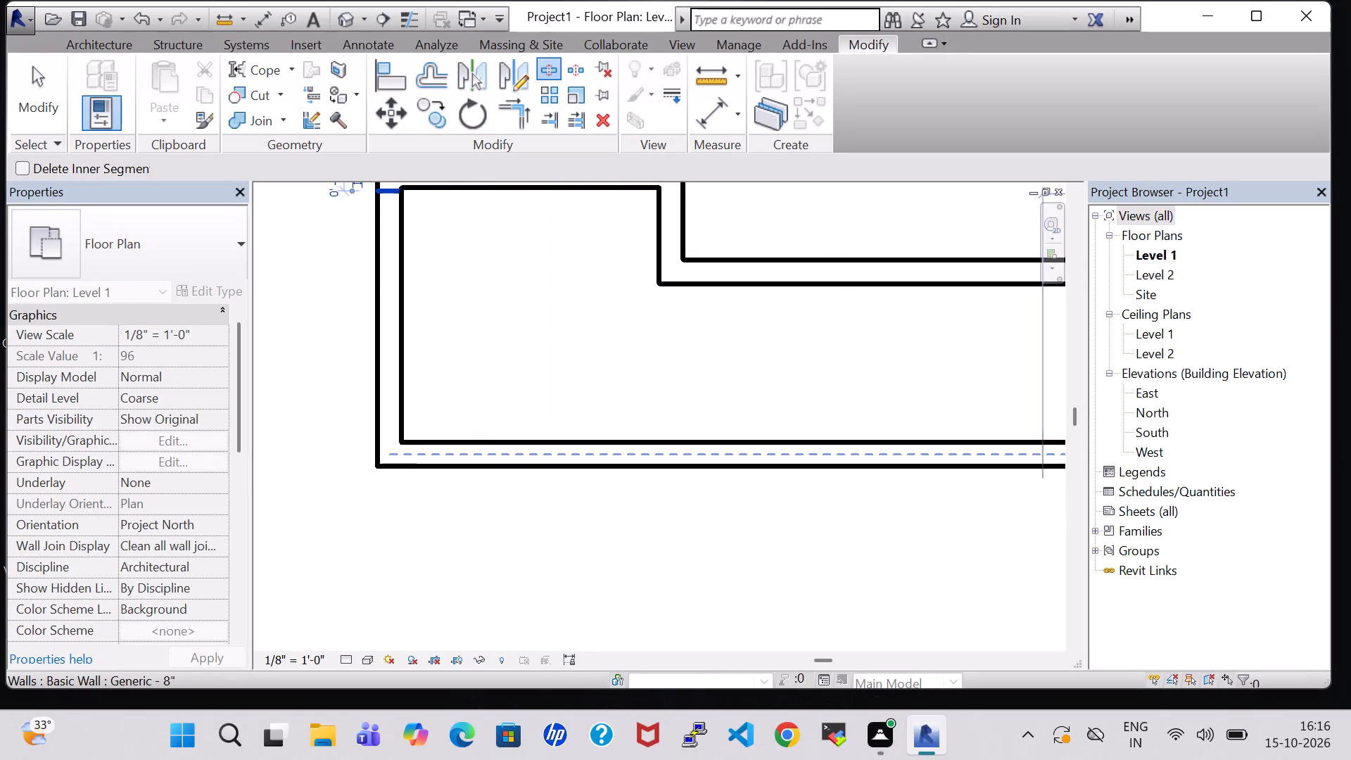
{"action": "middle_click_drag", "start_coordinate": [1040, 455], "coordinate": [628, 471]}
{"action": "left_click", "coordinate": [767, 472]}
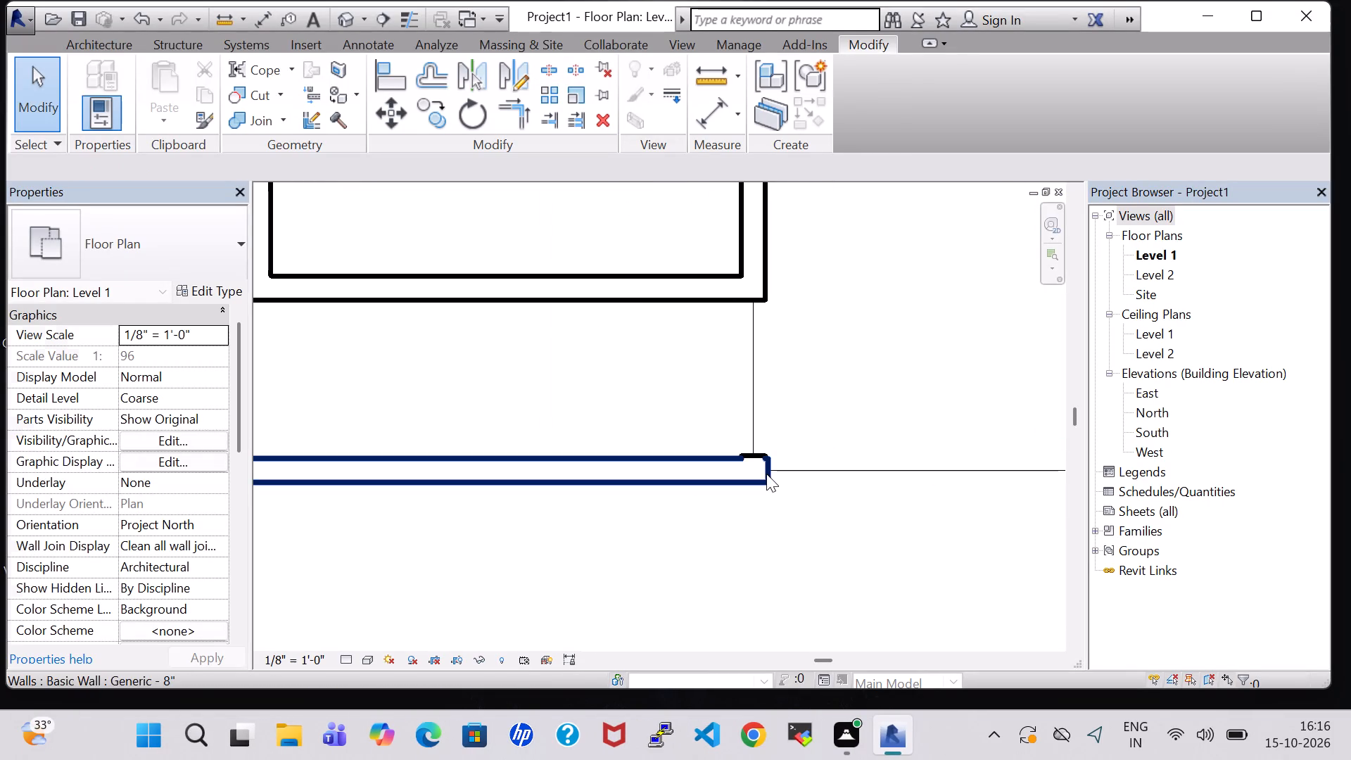
Set the unconnected height of the bottom exterior wall left of the open bay to 4'-0".
{"action": "scroll", "coordinate": [672, 525], "scroll_direction": "down", "scroll_amount": 4}
{"action": "middle_click_drag", "start_coordinate": [666, 525], "coordinate": [689, 526]}
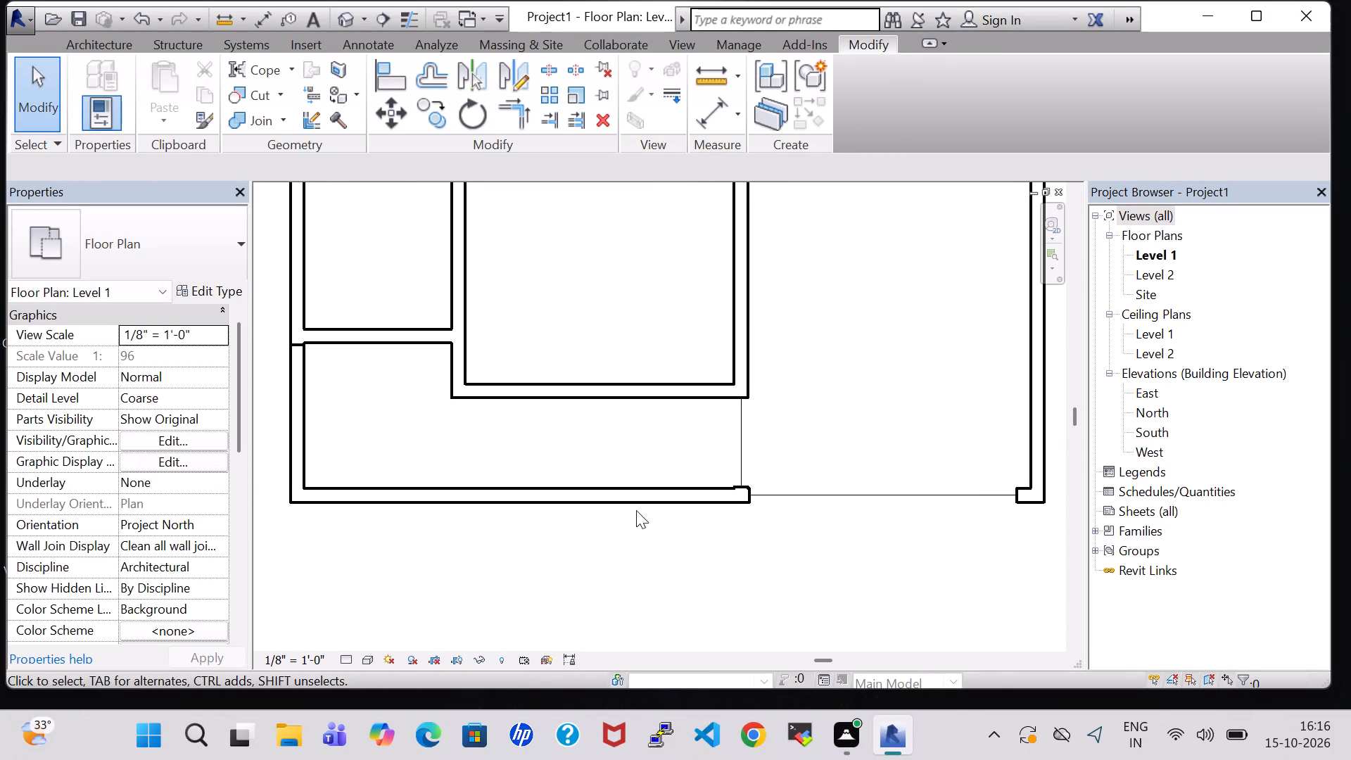
{"action": "left_click", "coordinate": [611, 495]}
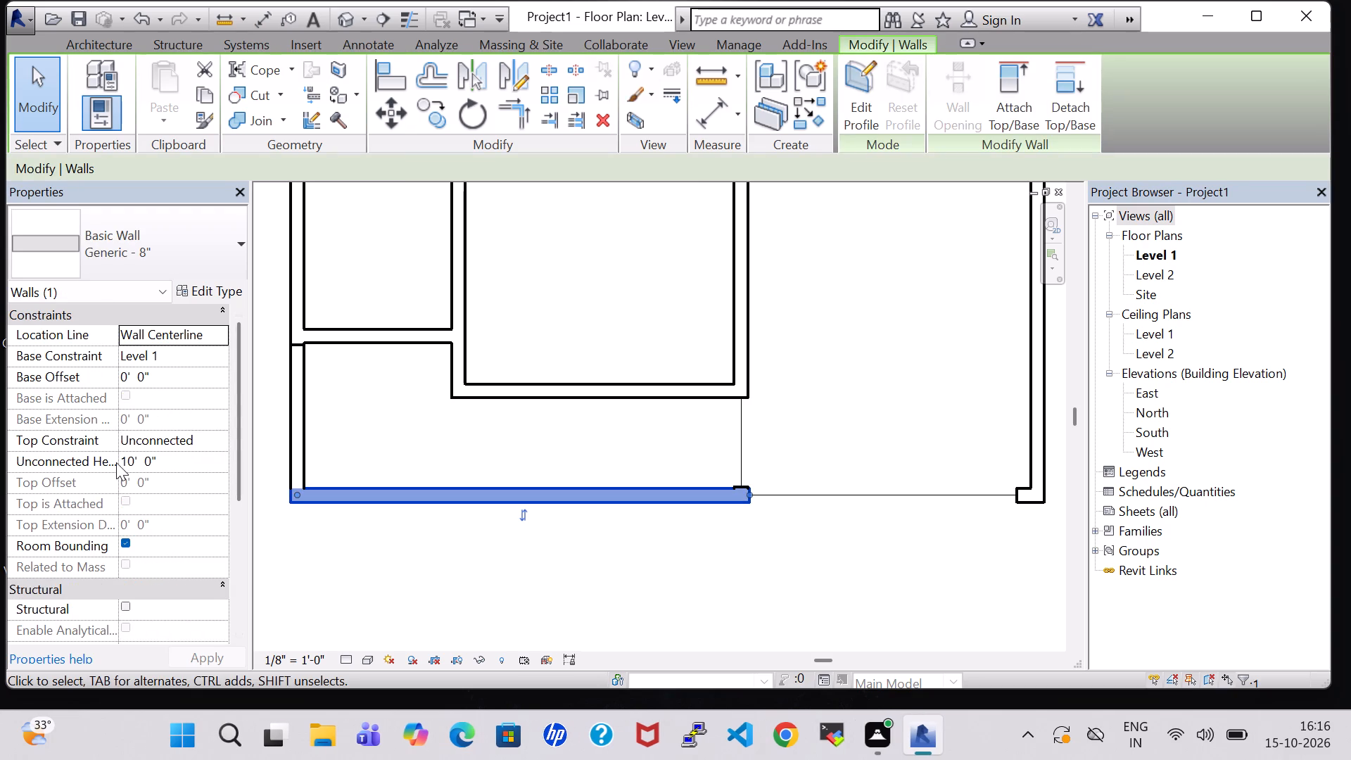
{"action": "left_click", "coordinate": [134, 464]}
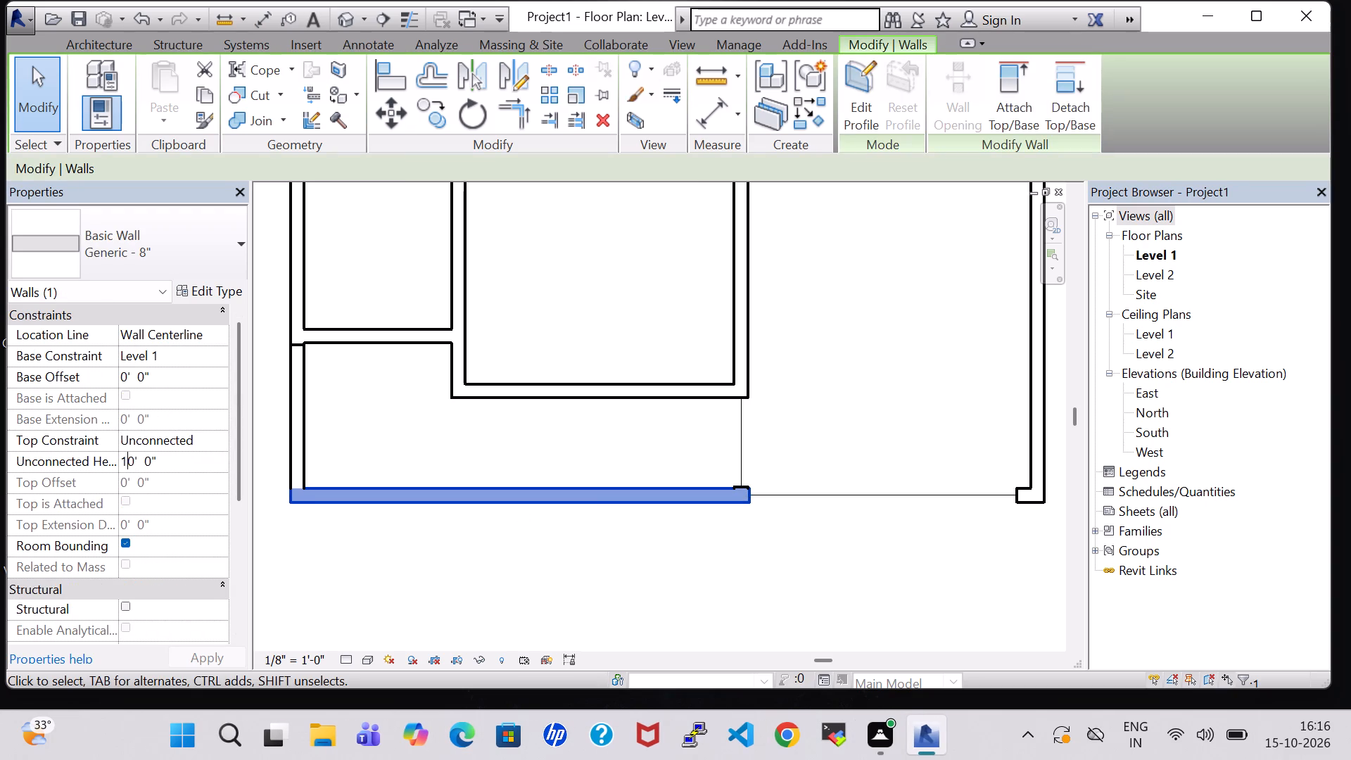
{"action": "key", "text": "Right"}
{"action": "key", "text": "BackSpace"}
{"action": "key", "text": "BackSpace"}
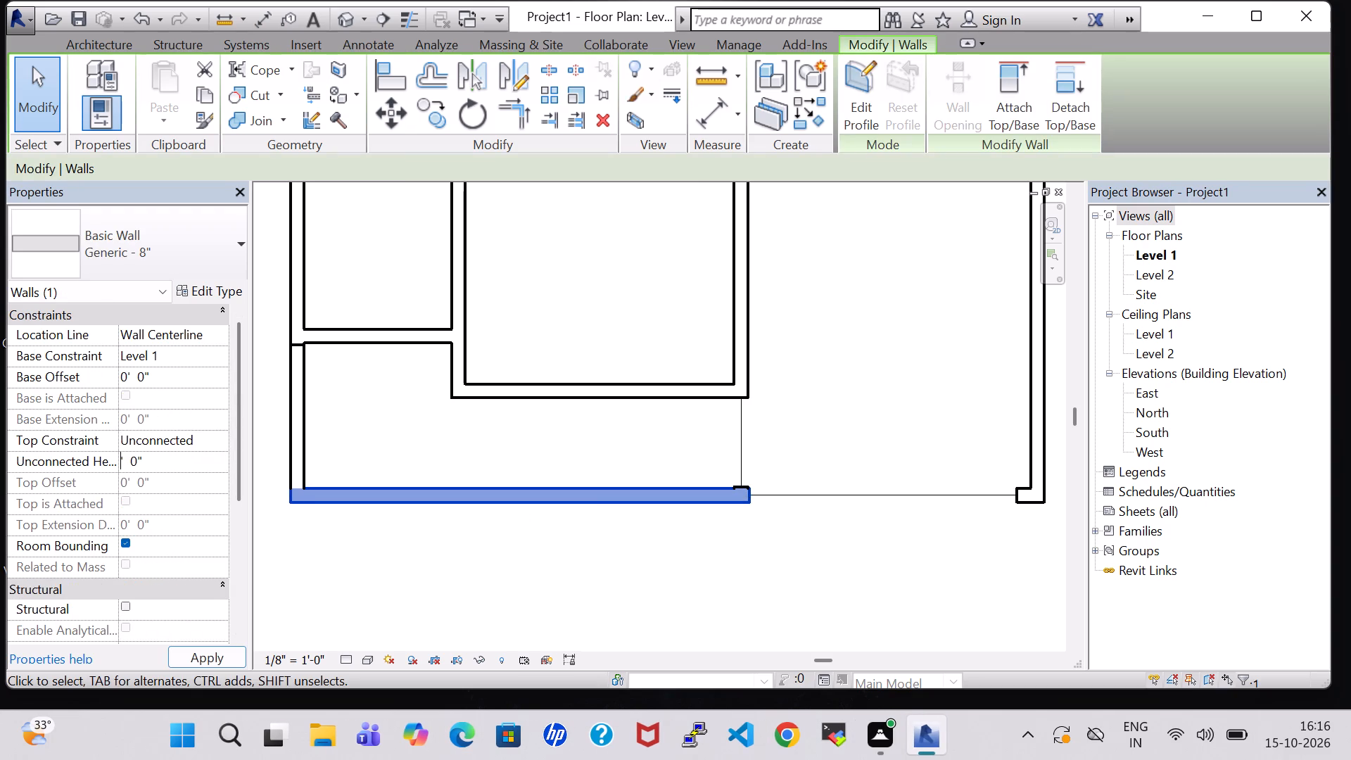
{"action": "key", "text": "4"}
{"action": "key", "text": "Return"}
Duplicate the wall type of the split lower segment of the left exterior wall as INNER WALL.
{"action": "left_click", "coordinate": [297, 414]}
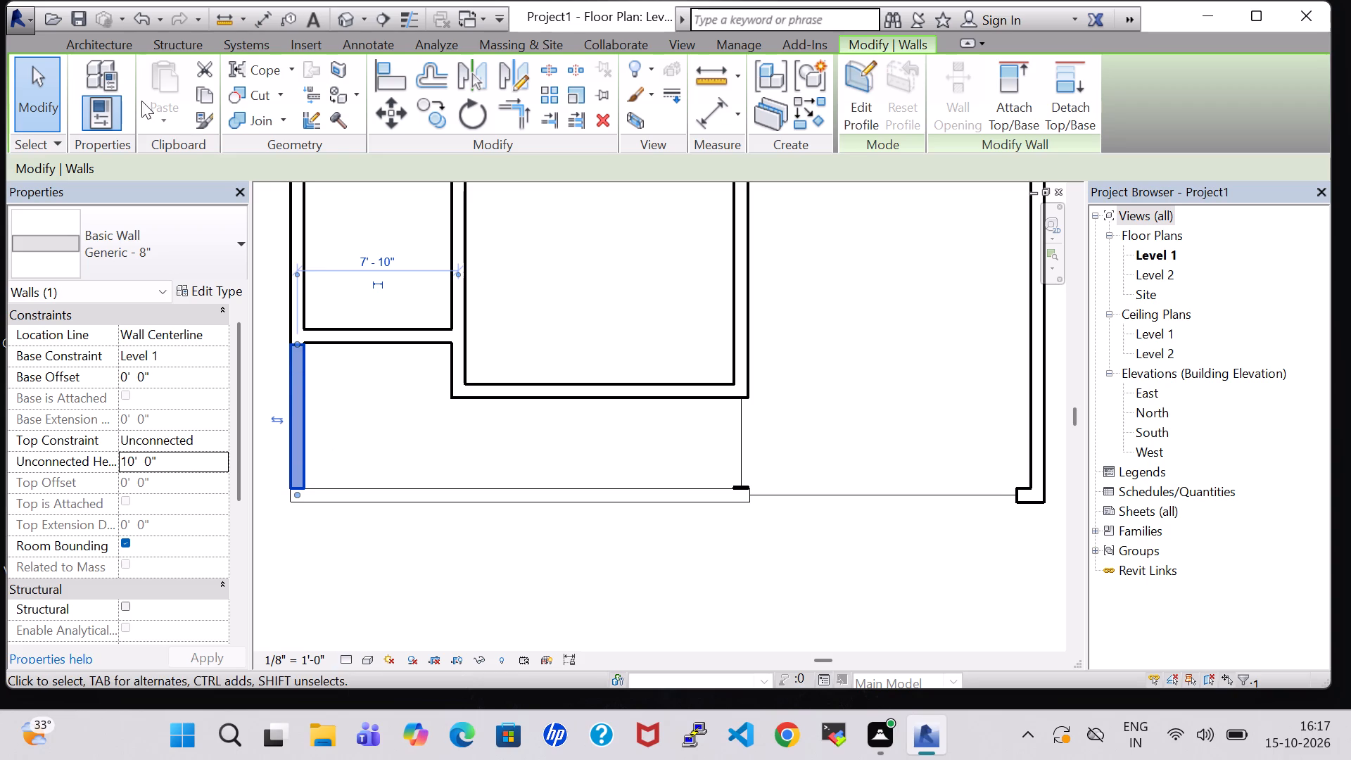
{"action": "left_click", "coordinate": [222, 243]}
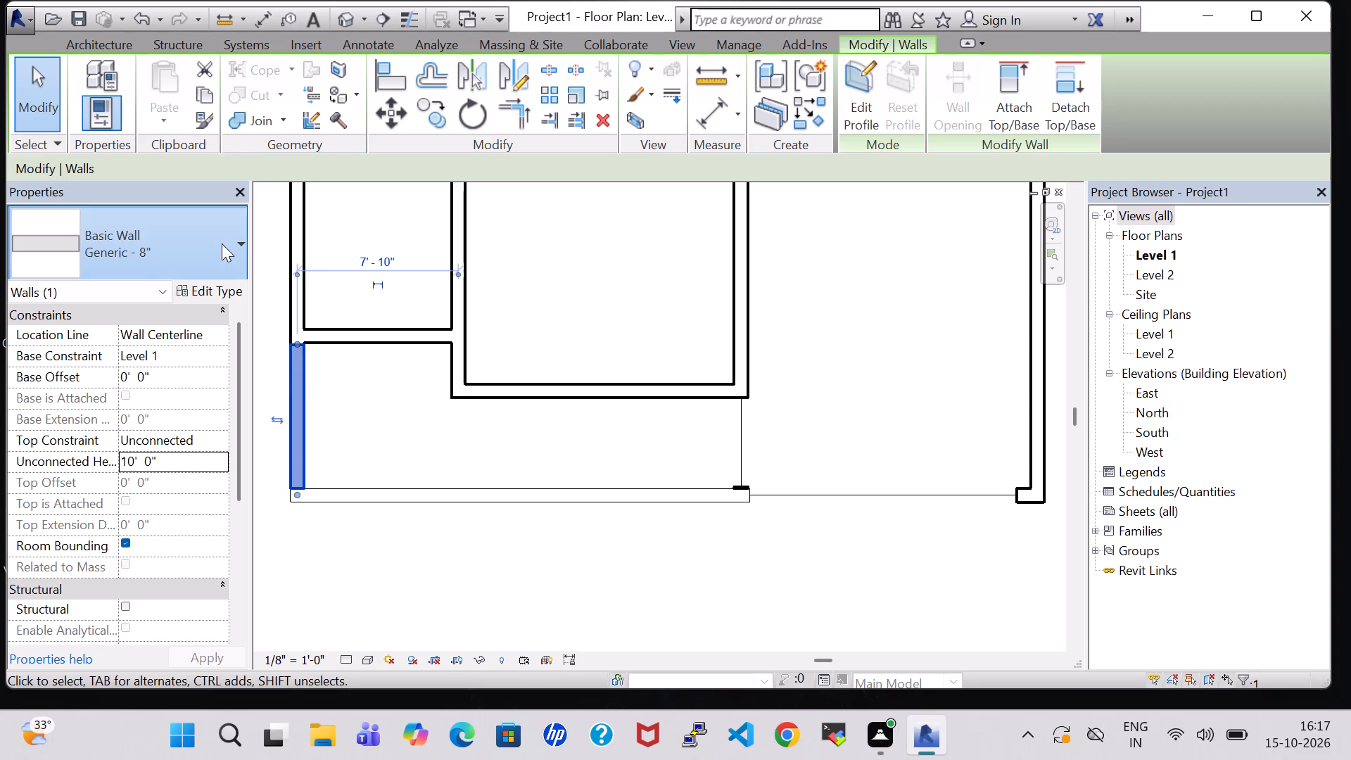
{"action": "left_click", "coordinate": [380, 408]}
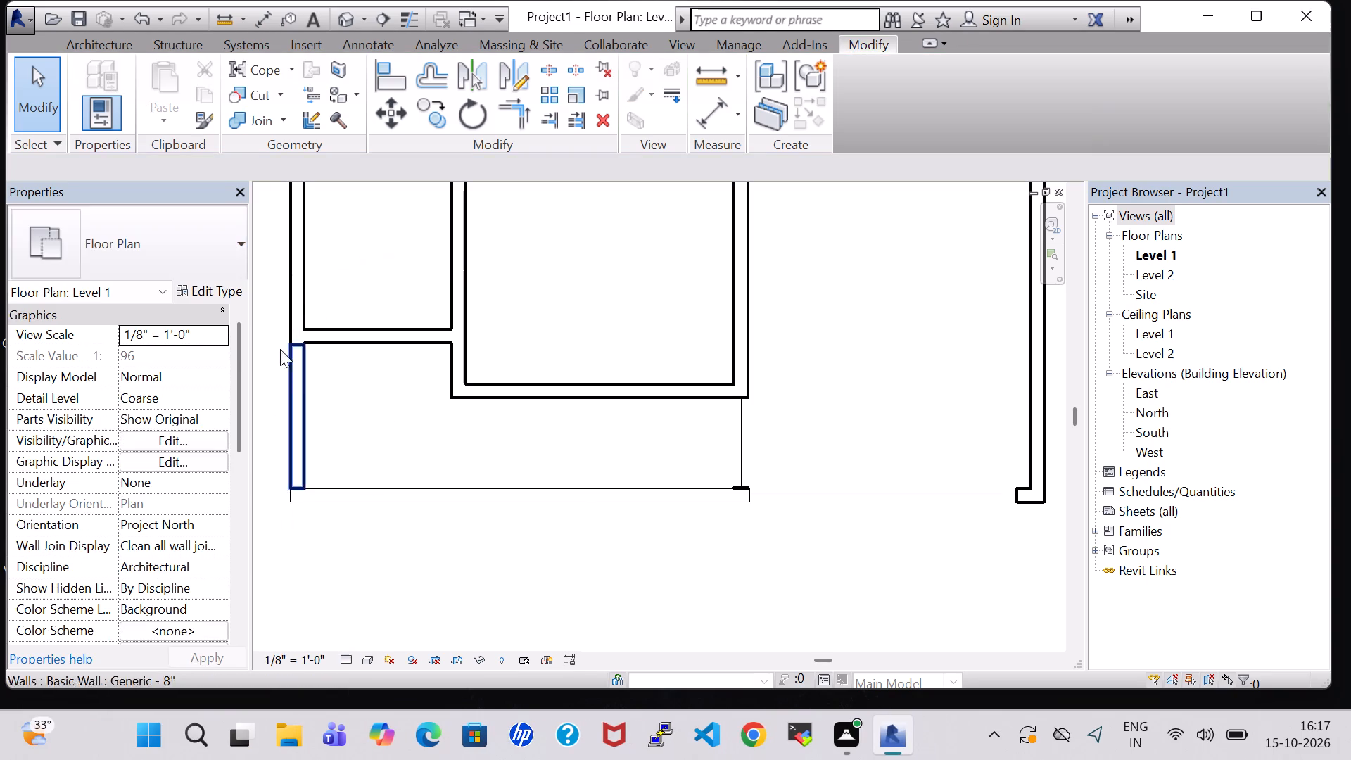
{"action": "left_click", "coordinate": [296, 387]}
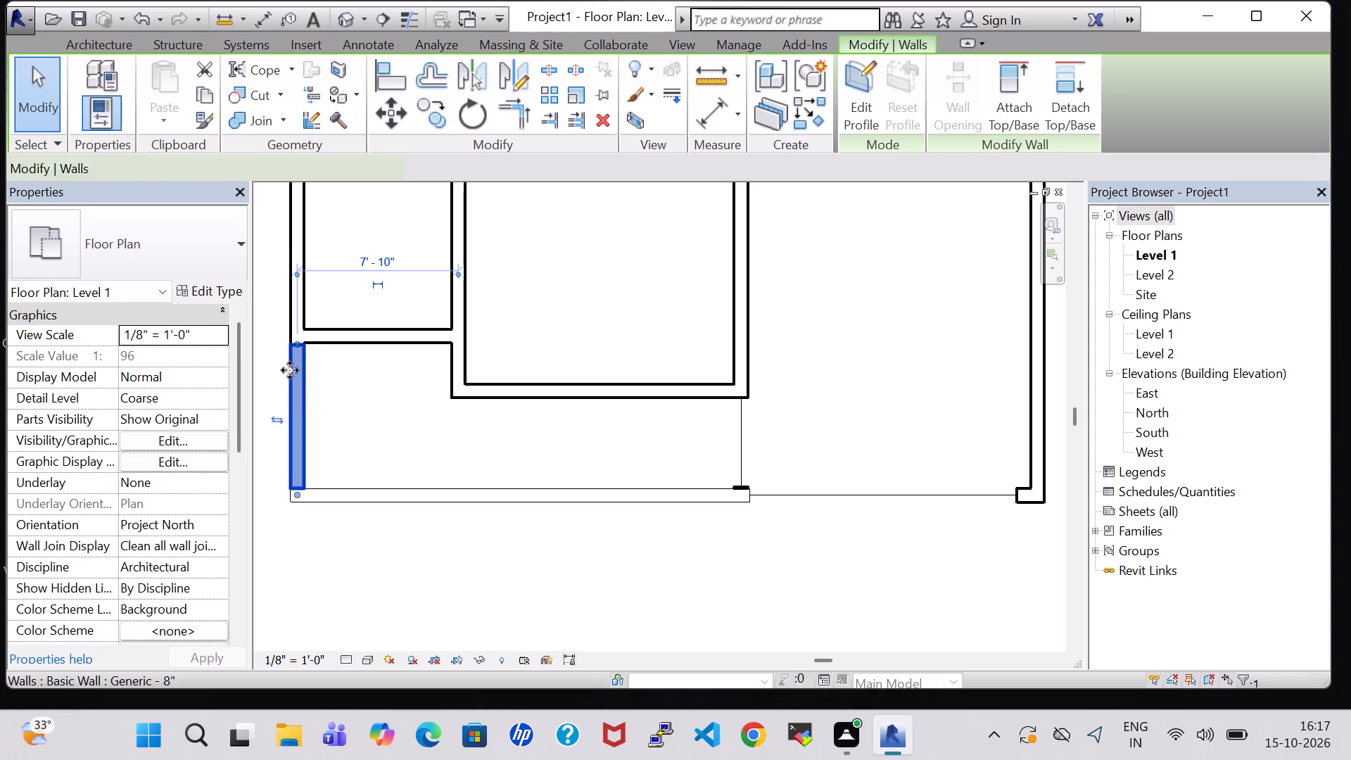
{"action": "left_click", "coordinate": [216, 287]}
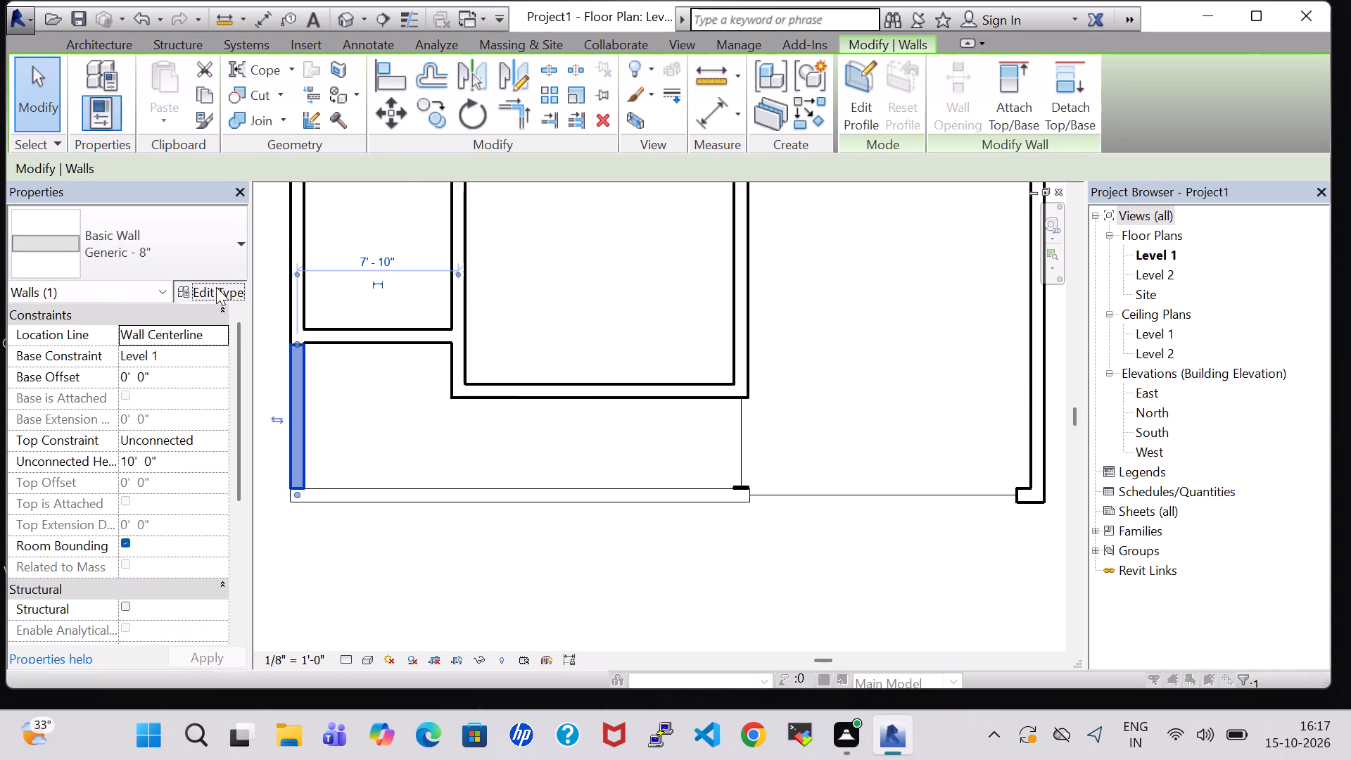
{"action": "left_click", "coordinate": [1236, 181]}
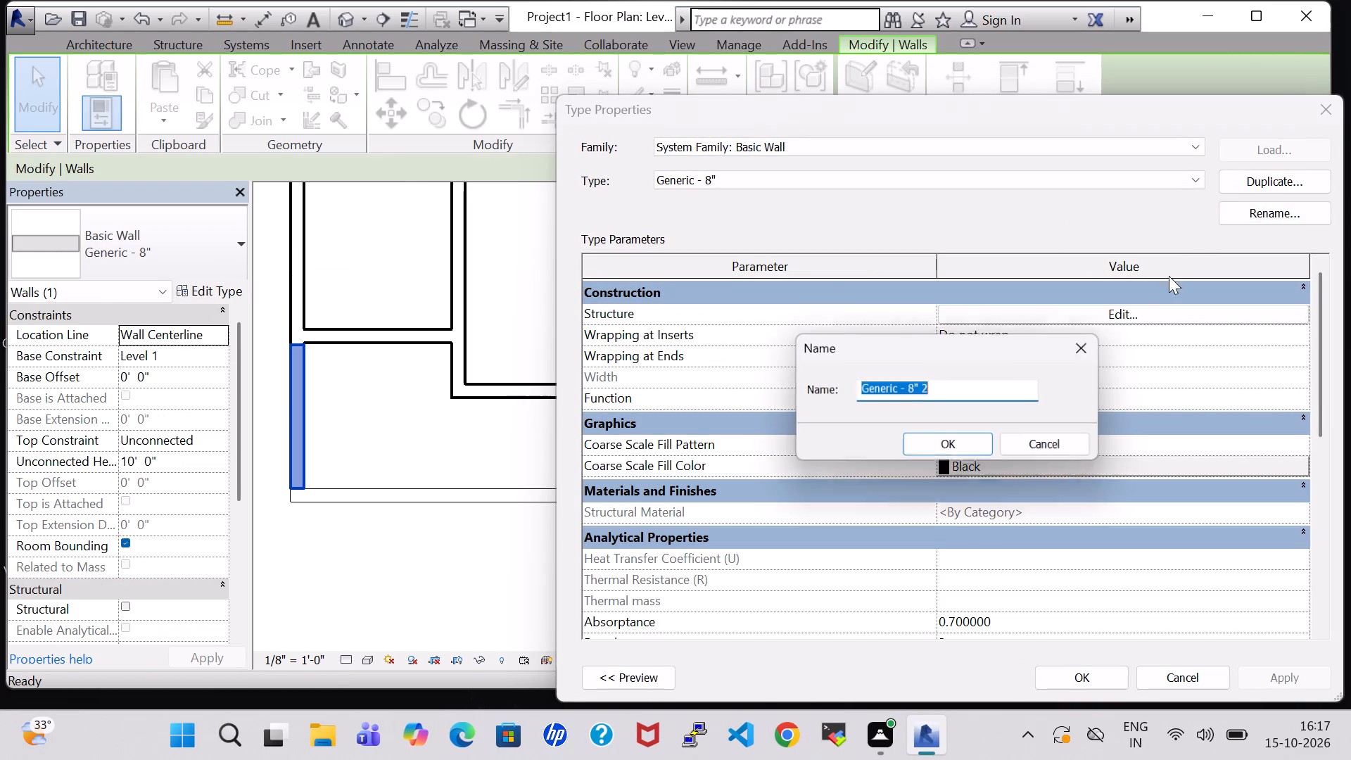
{"action": "key", "text": "BackSpace"}
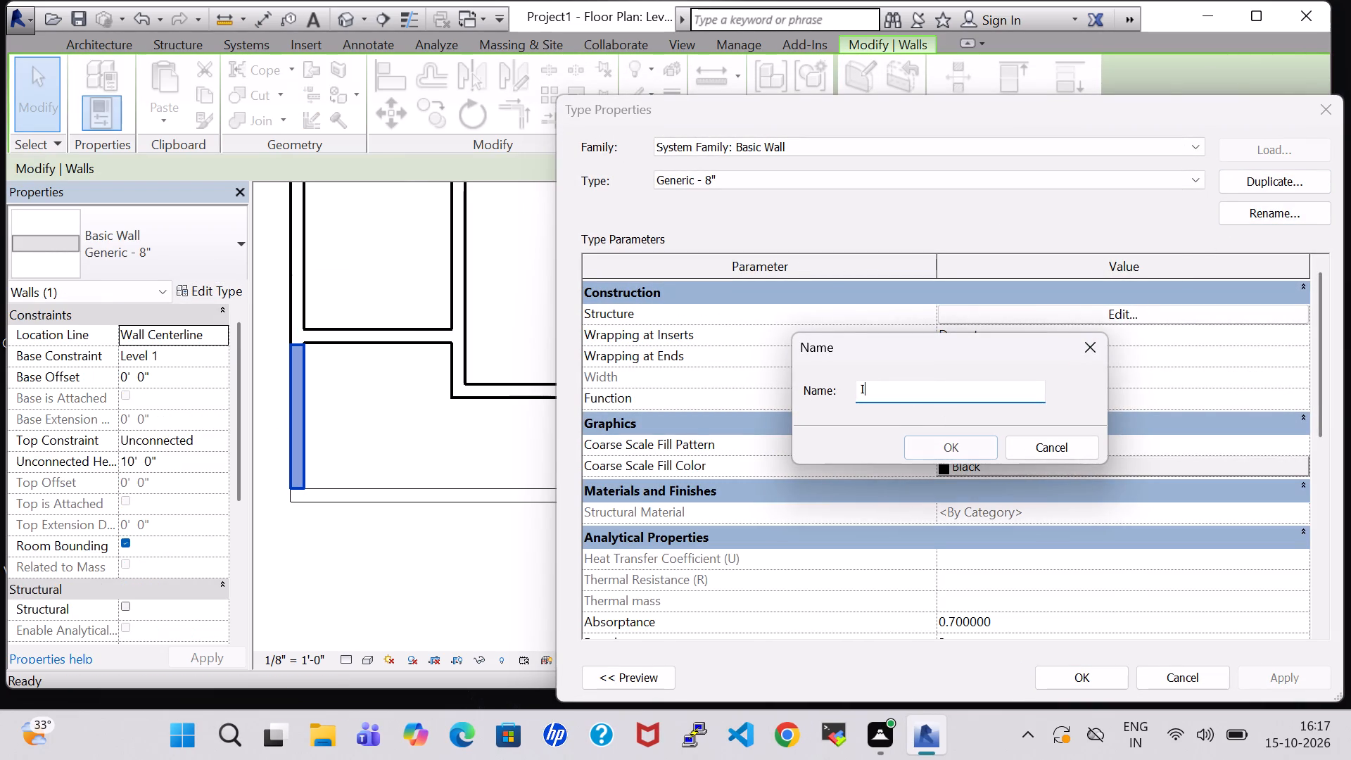
{"action": "key", "text": "BackSpace"}
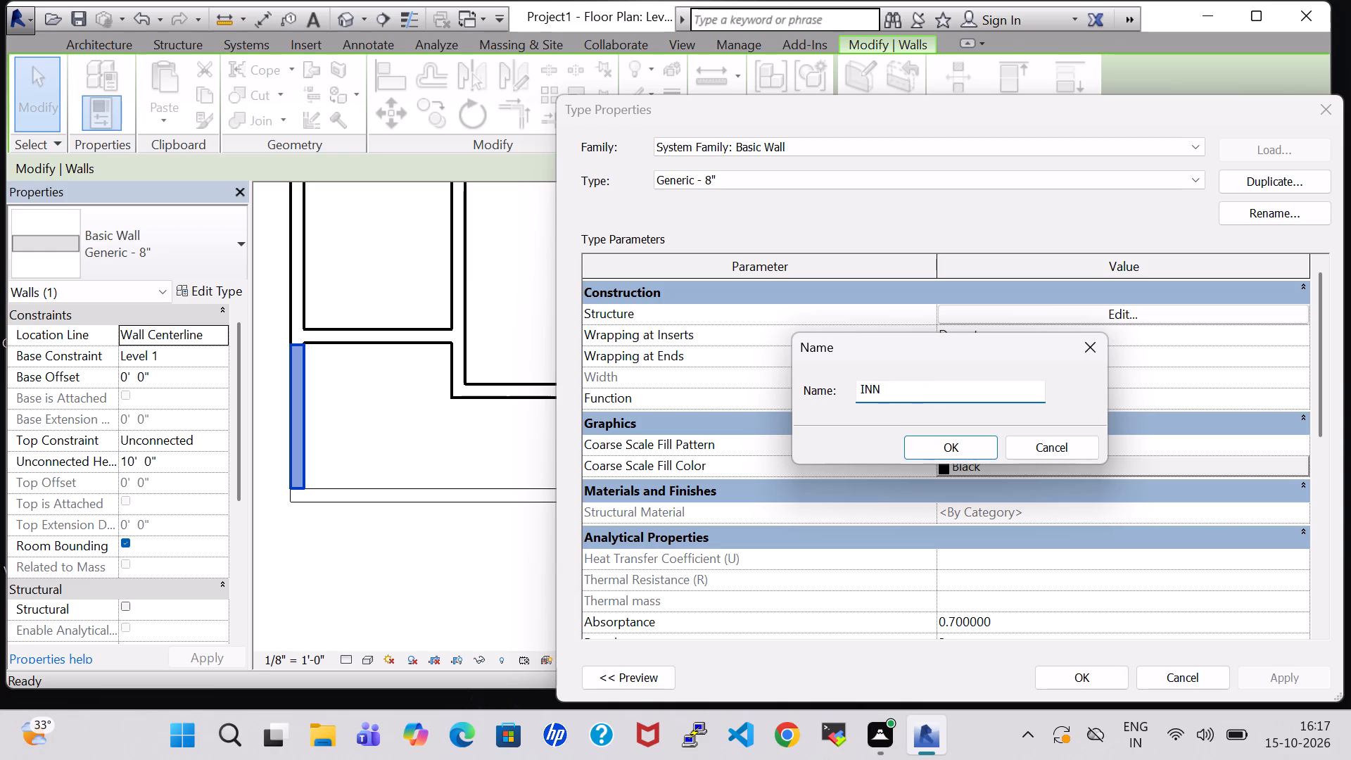
{"action": "type", "text": "ER WALL"}
{"action": "key", "text": "Return"}
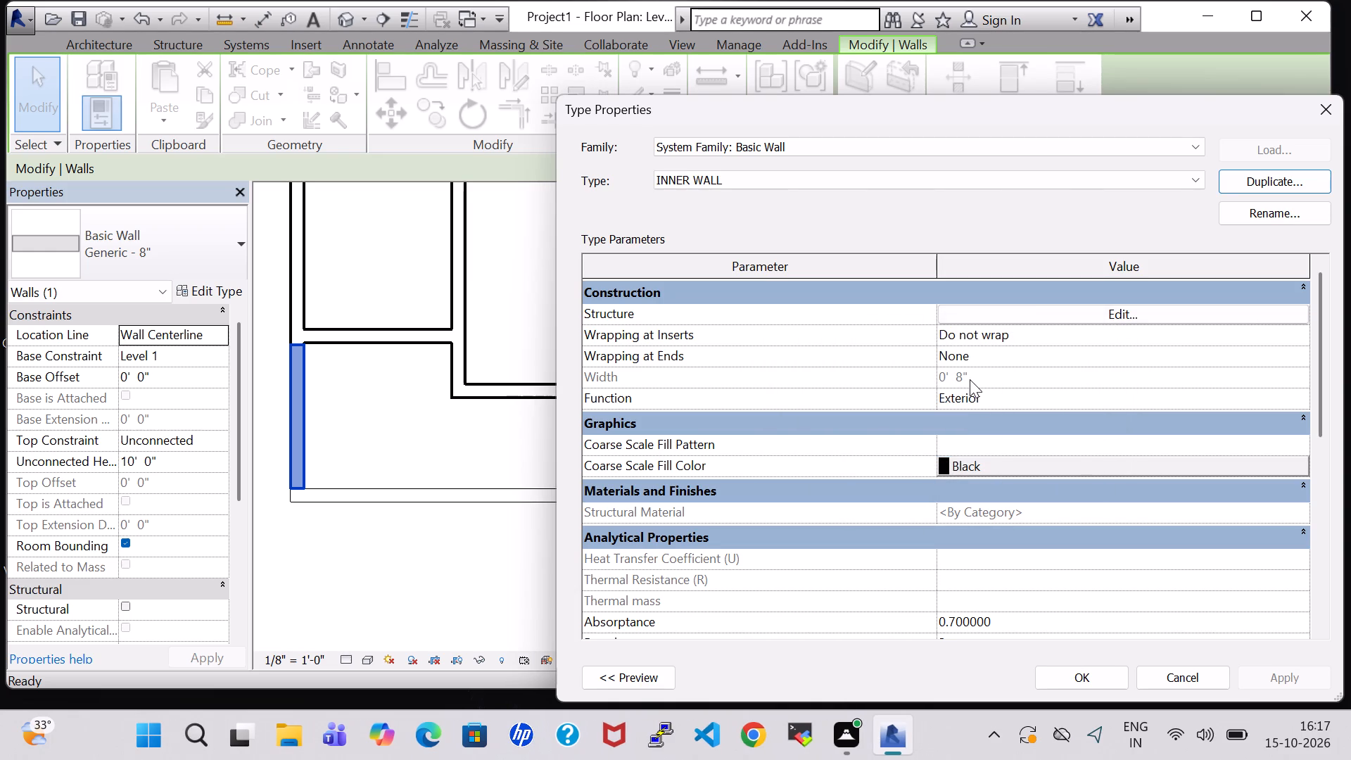
Set the structure layer thickness of the INNER WALL type to 6" and apply the type to the selected wall segment.
{"action": "left_click", "coordinate": [965, 377]}
{"action": "left_click", "coordinate": [1112, 306]}
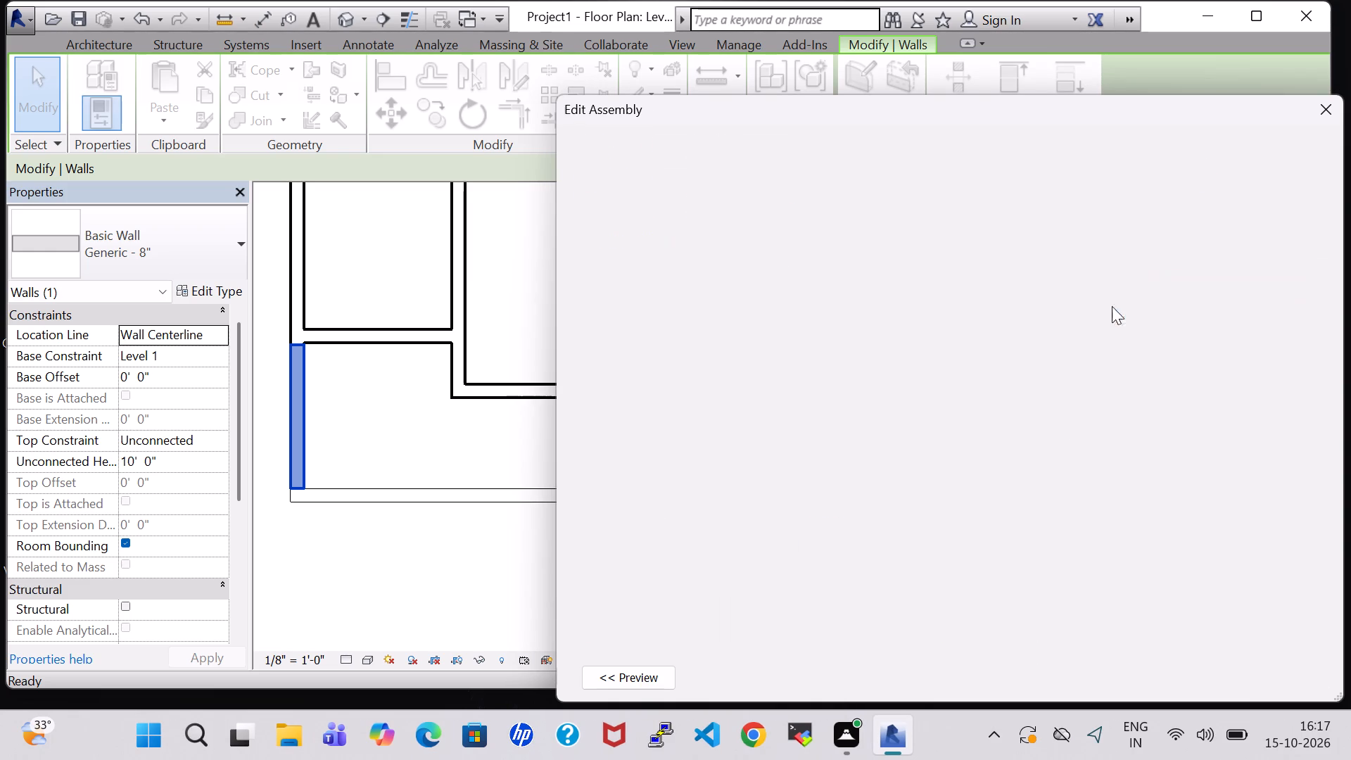
{"action": "left_click", "coordinate": [977, 309]}
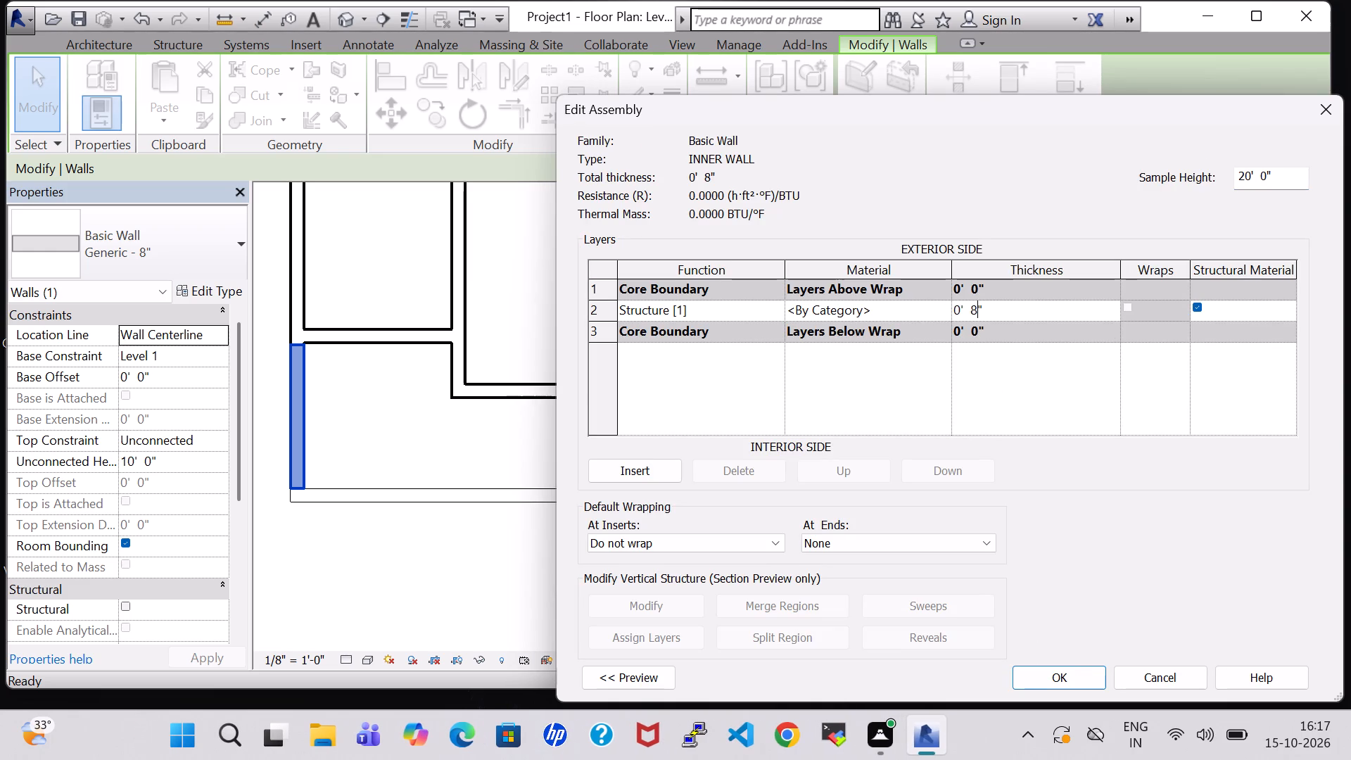
{"action": "key", "text": "BackSpace"}
{"action": "key", "text": "6"}
{"action": "left_click", "coordinate": [1053, 683]}
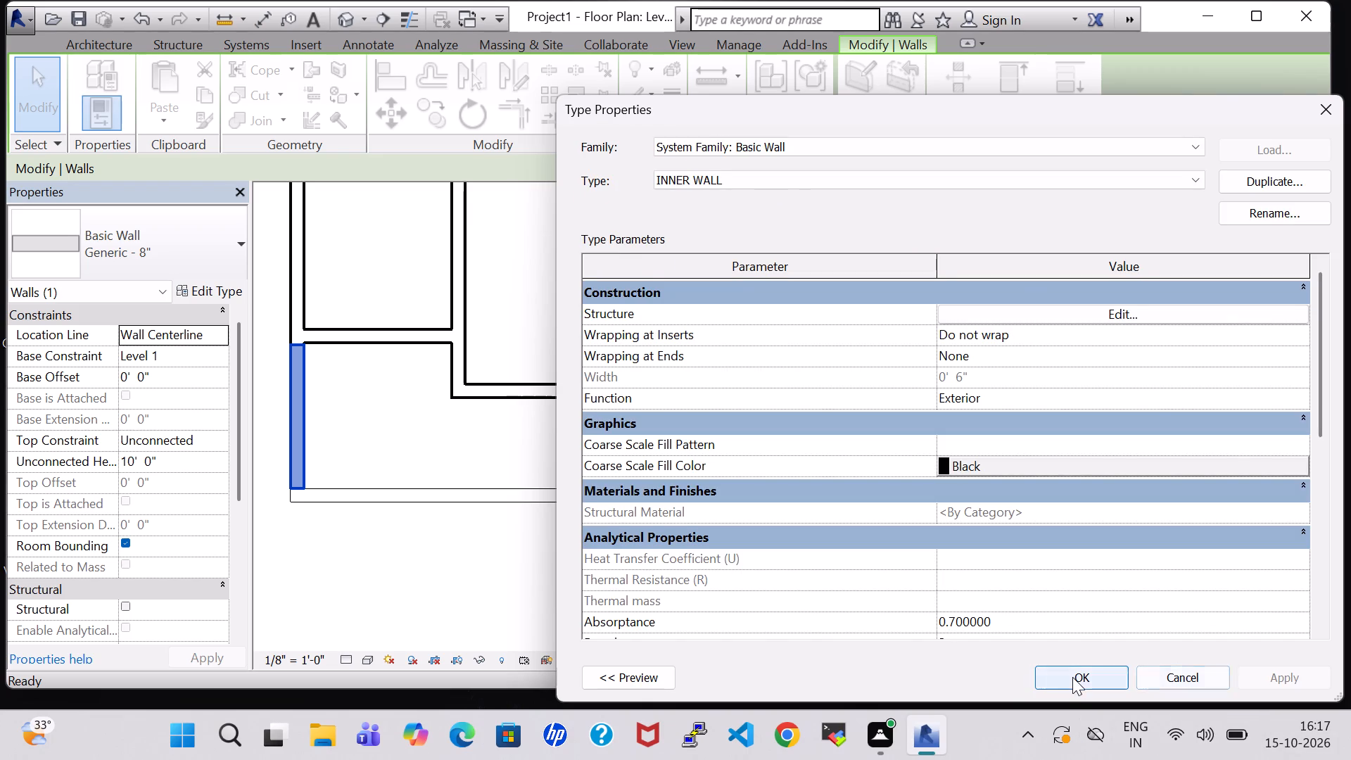
{"action": "left_click", "coordinate": [1072, 677]}
{"action": "left_click", "coordinate": [444, 576]}
Review the type properties and layer structure of the INNER WALL segment on the left side of the plan.
{"action": "left_click", "coordinate": [290, 381]}
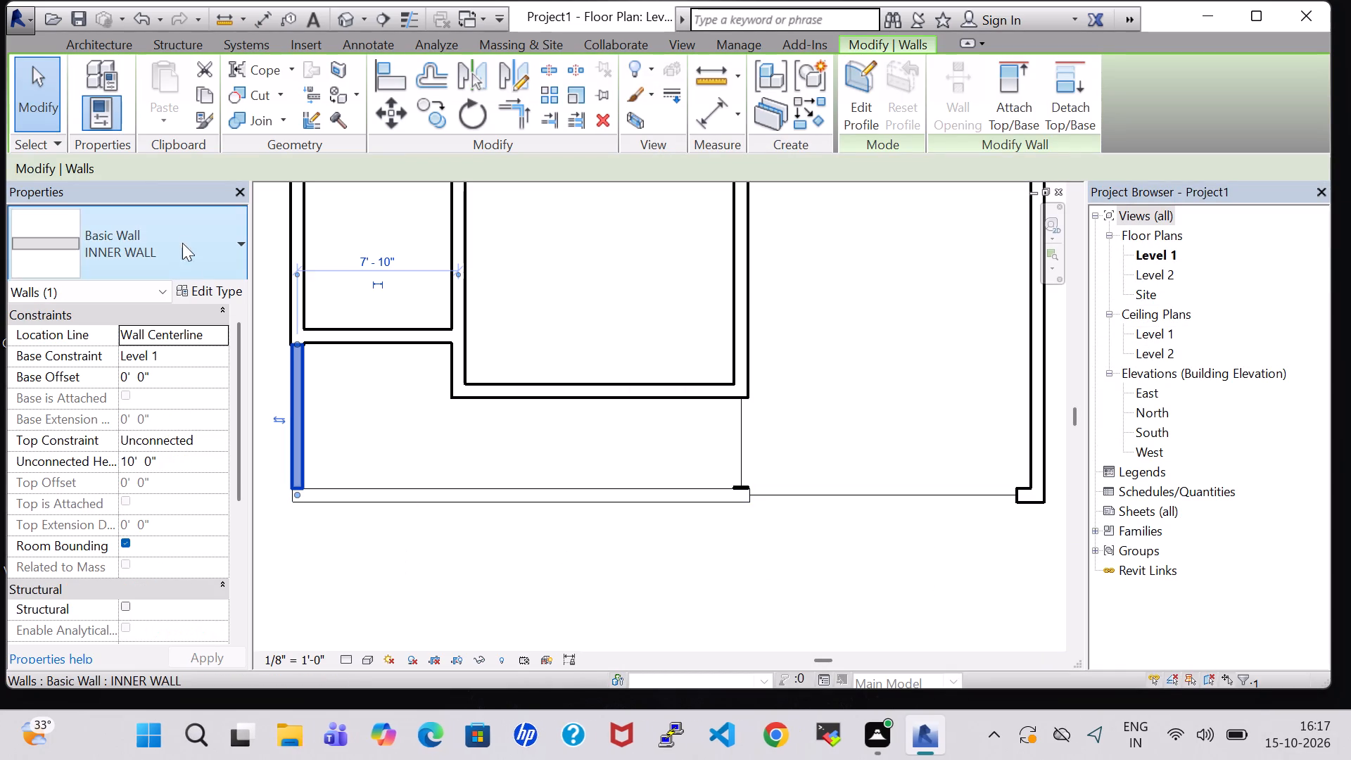
{"action": "left_click", "coordinate": [195, 289]}
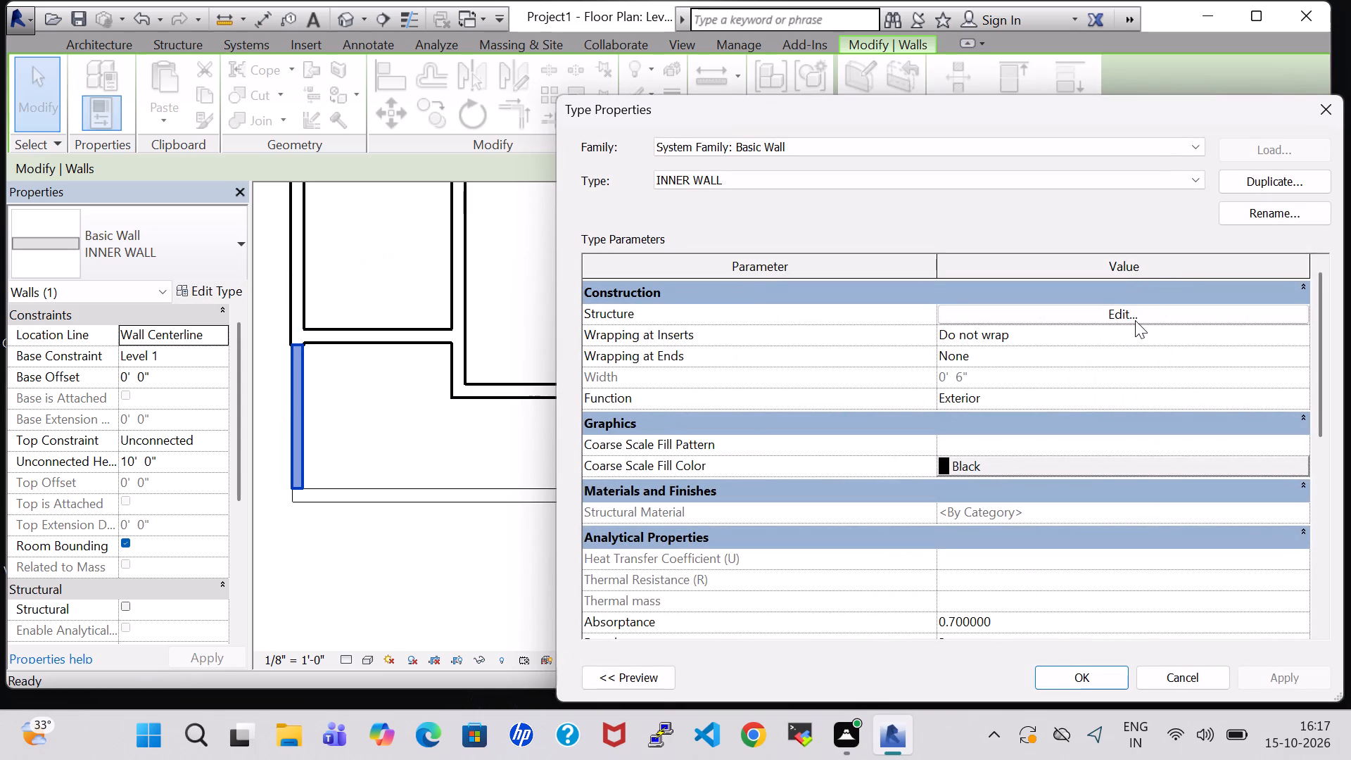
{"action": "left_click", "coordinate": [1135, 321]}
{"action": "left_click", "coordinate": [1077, 681]}
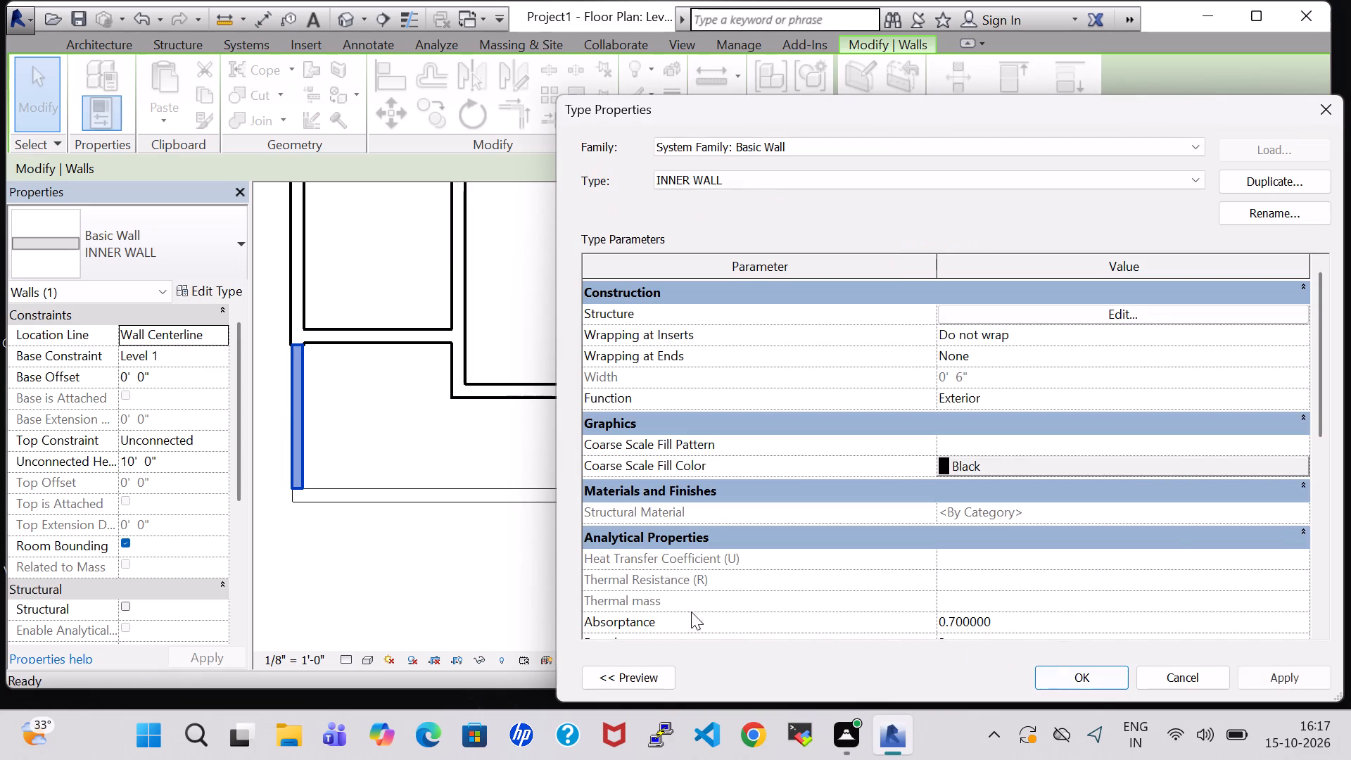
{"action": "left_click", "coordinate": [1298, 680]}
{"action": "left_click", "coordinate": [1103, 675]}
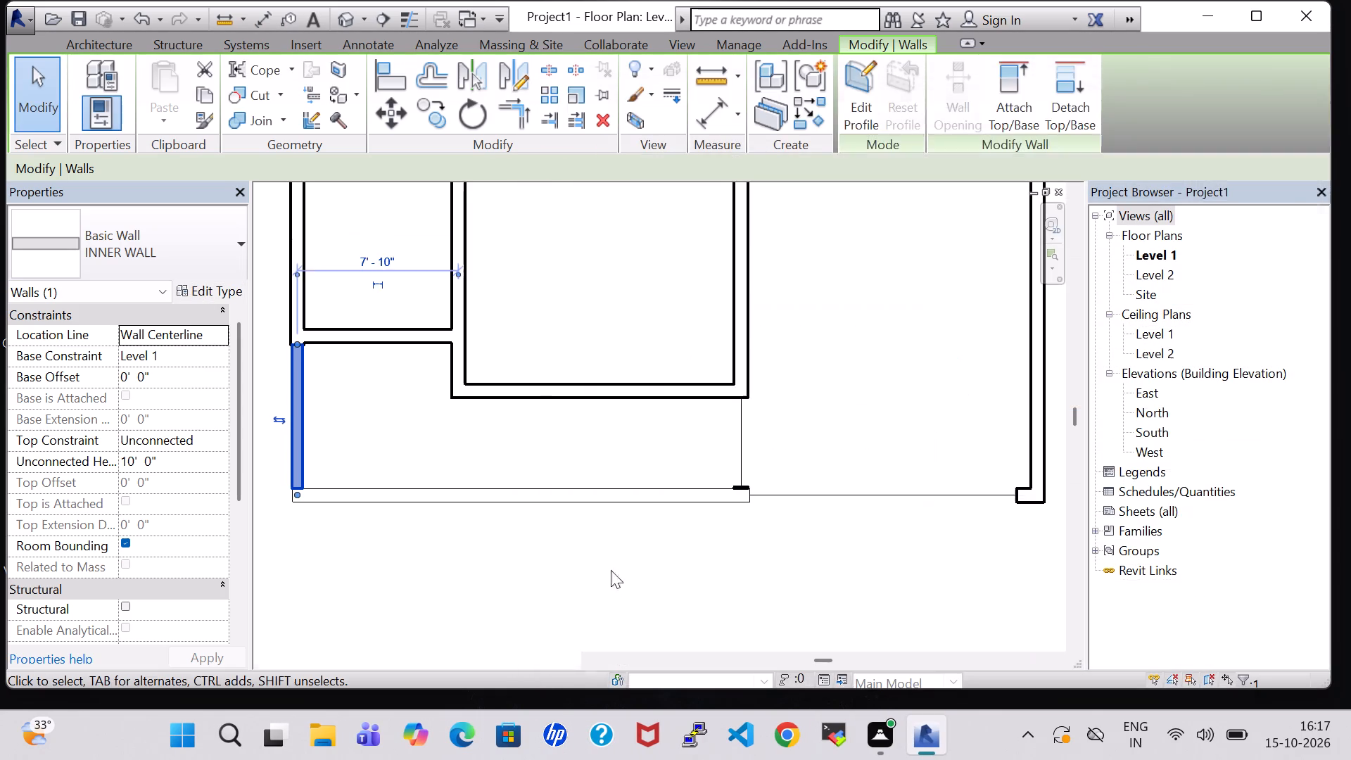
{"action": "left_click", "coordinate": [561, 563]}
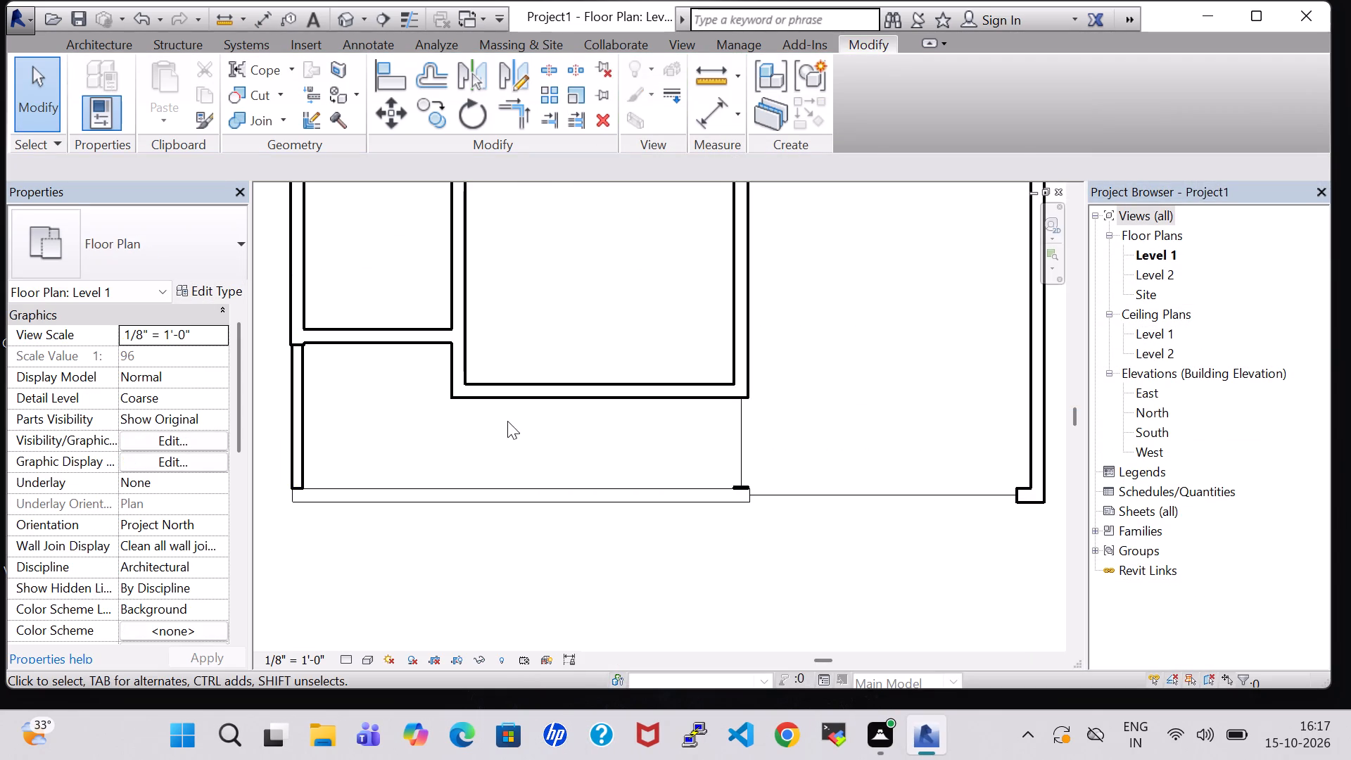
Inspect the walls in the default 3D view from the front, then return to the Level 1 floor plan.
{"action": "left_click", "coordinate": [515, 398]}
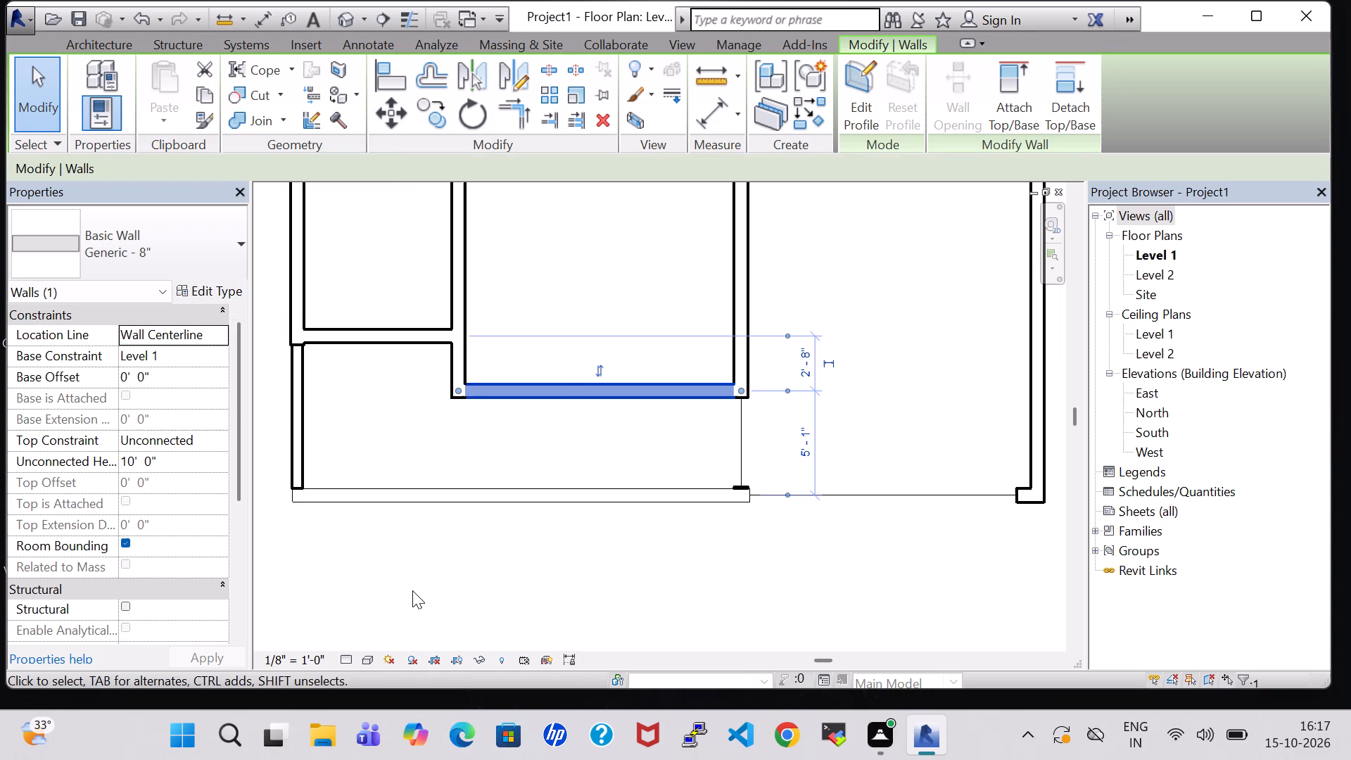
{"action": "scroll", "coordinate": [412, 590], "scroll_direction": "down", "scroll_amount": 2}
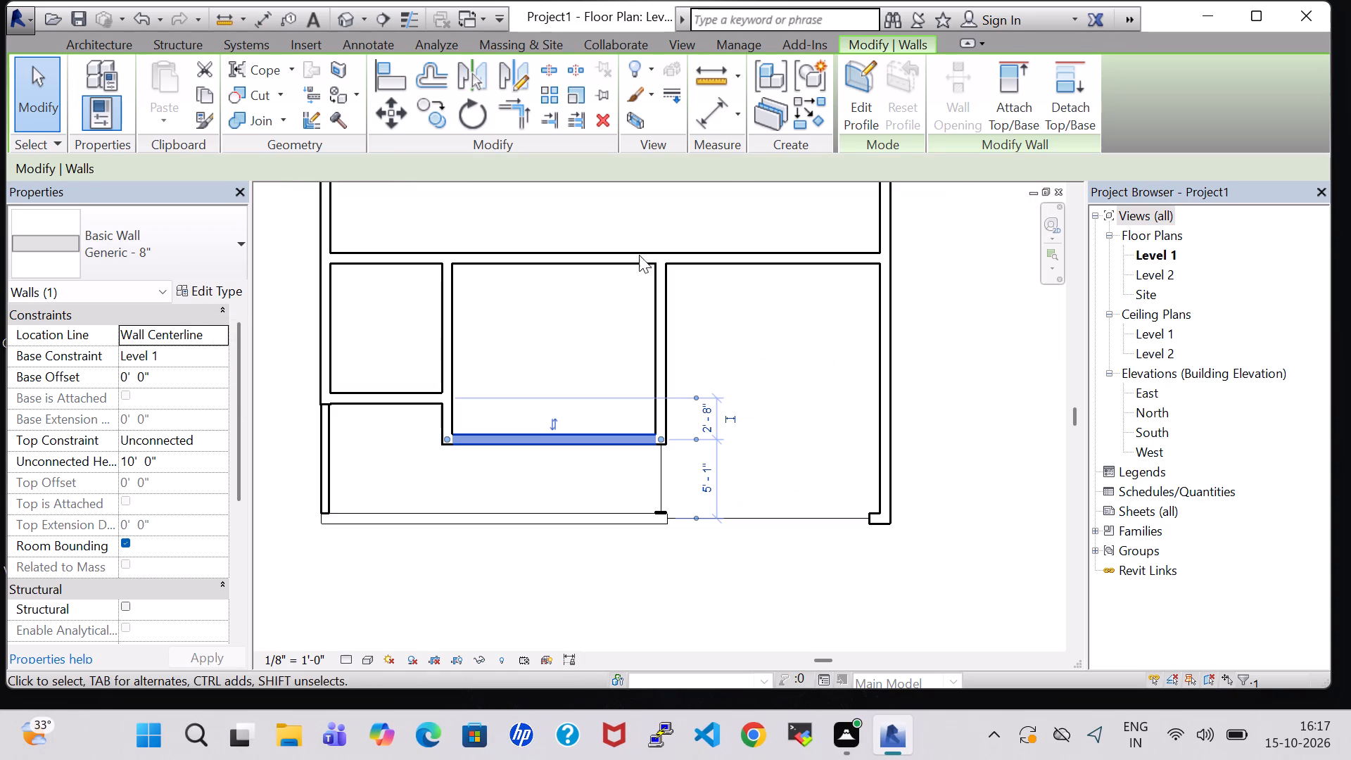
{"action": "left_click", "coordinate": [339, 15]}
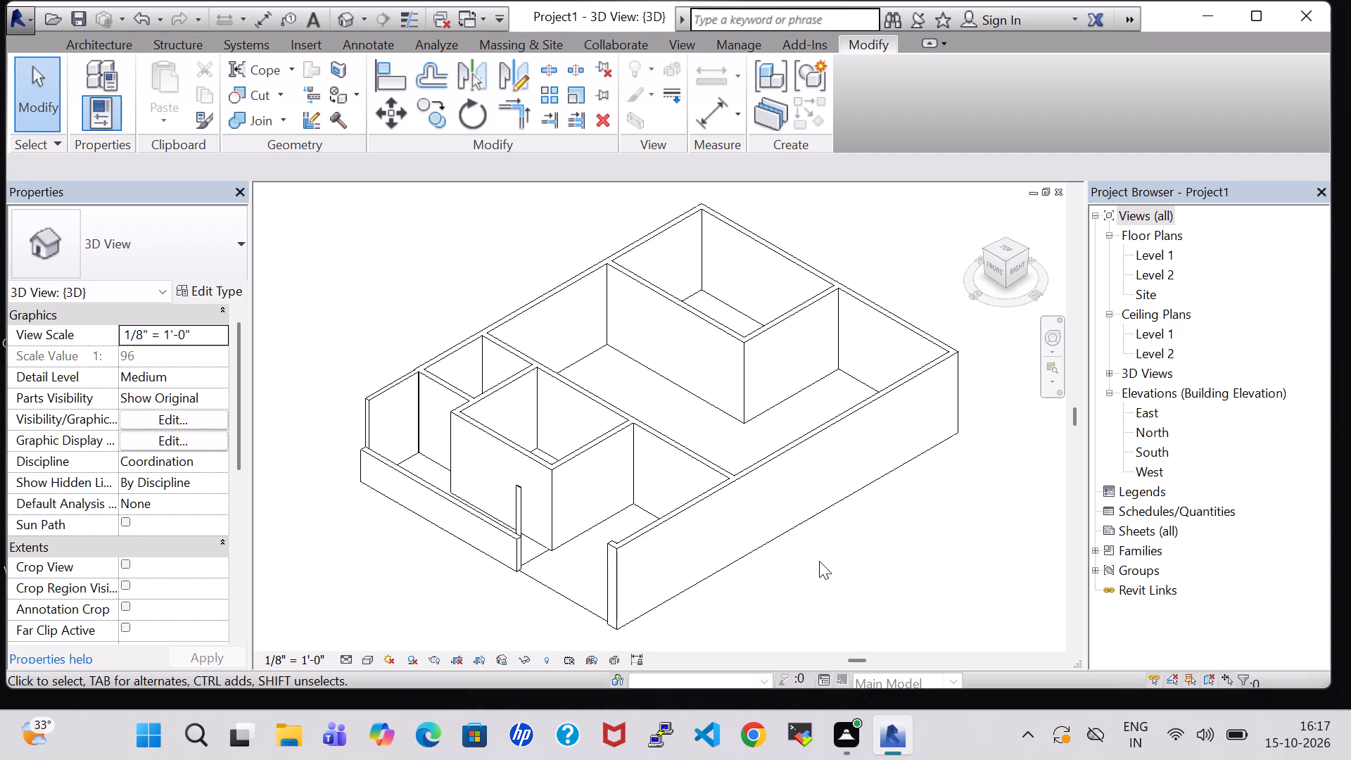
{"action": "middle_click_drag", "start_coordinate": [819, 561], "coordinate": [899, 489], "text": "shift"}
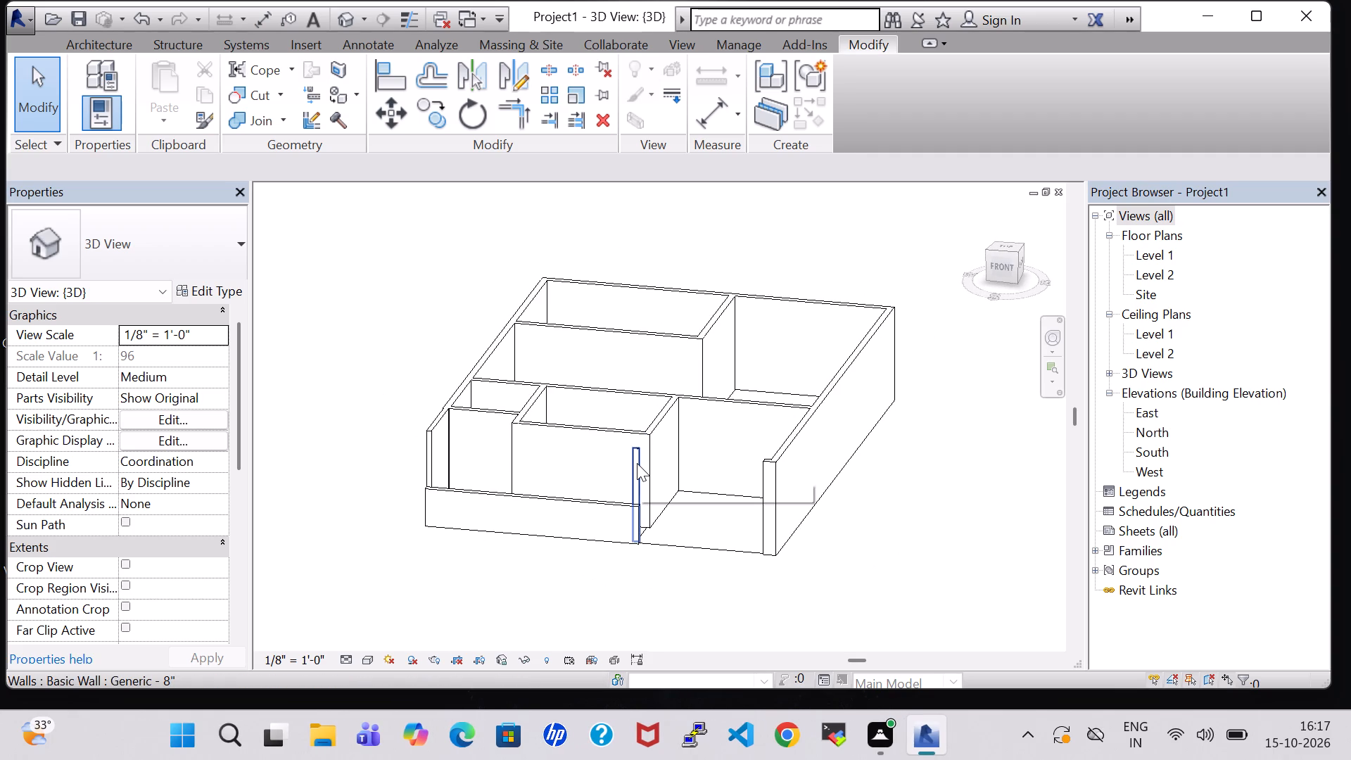
{"action": "double_click", "coordinate": [1153, 259]}
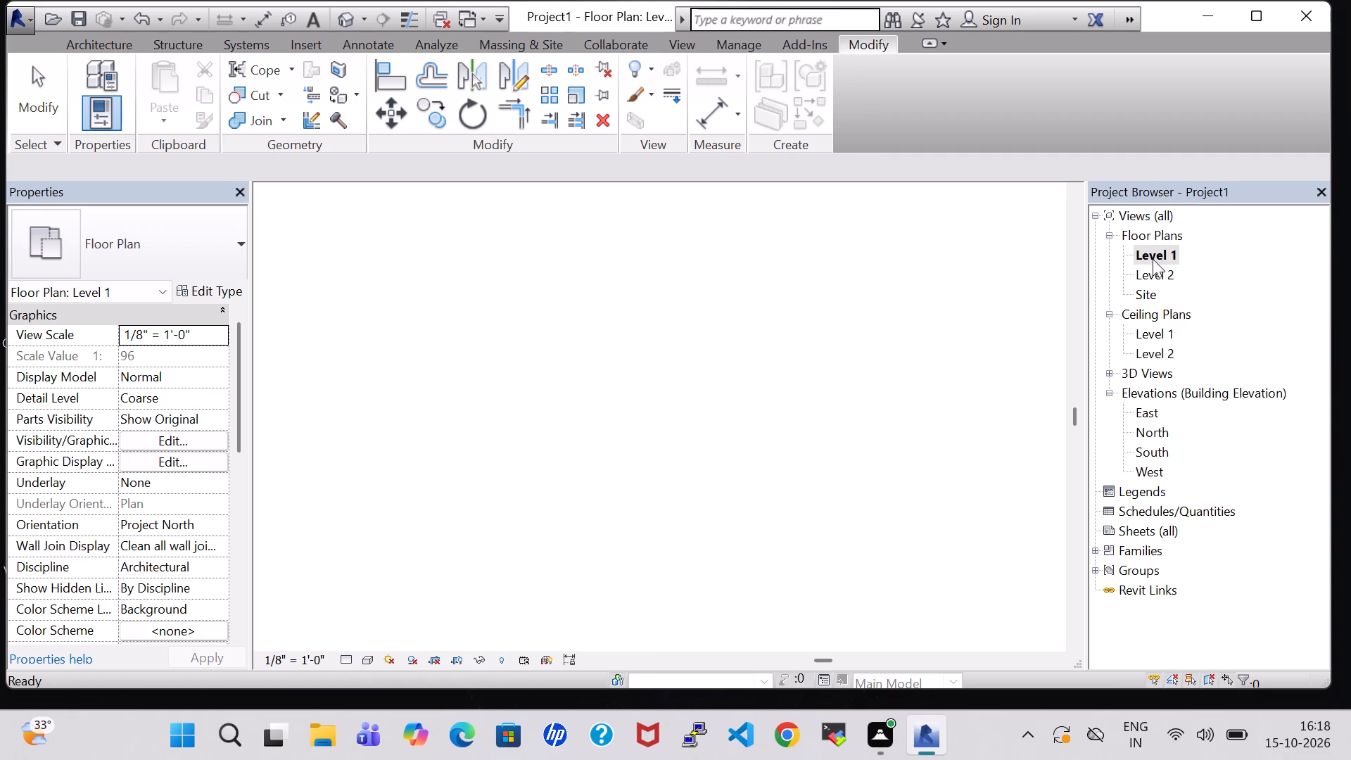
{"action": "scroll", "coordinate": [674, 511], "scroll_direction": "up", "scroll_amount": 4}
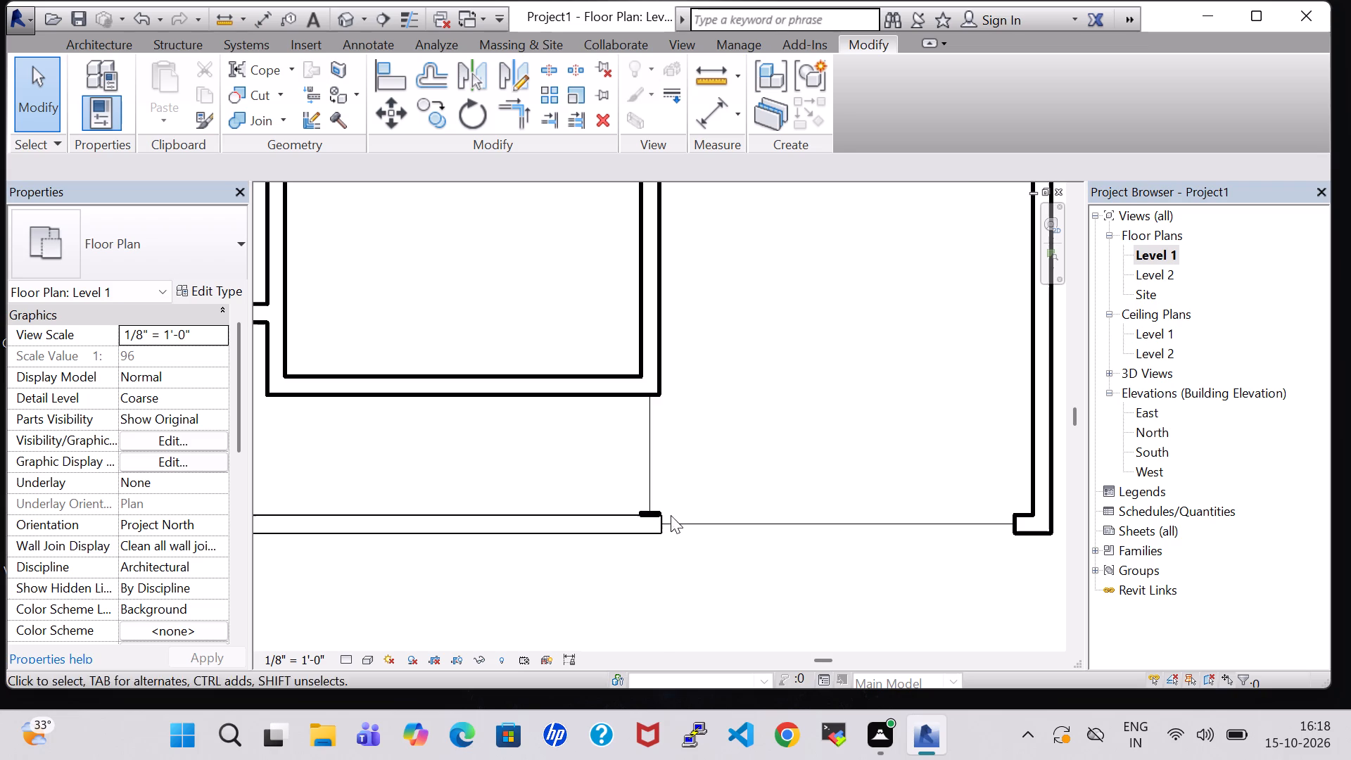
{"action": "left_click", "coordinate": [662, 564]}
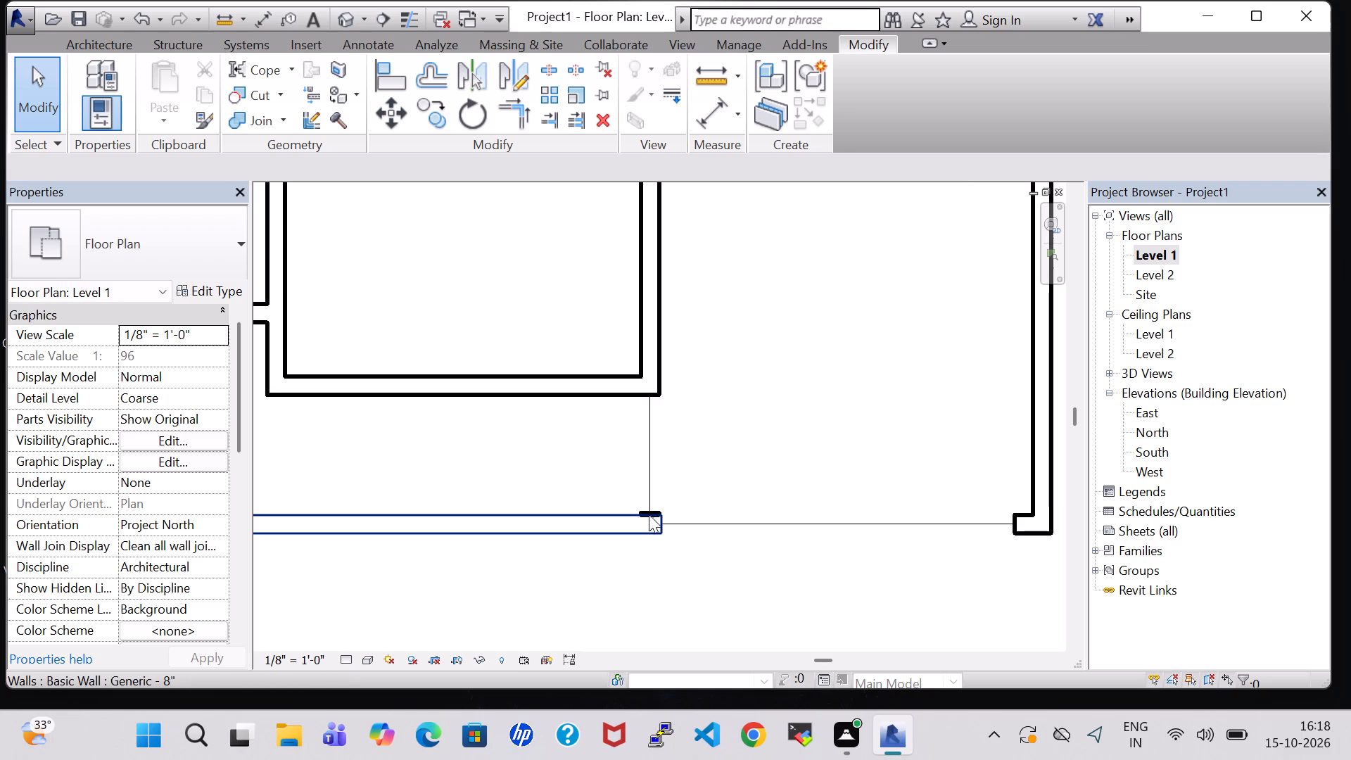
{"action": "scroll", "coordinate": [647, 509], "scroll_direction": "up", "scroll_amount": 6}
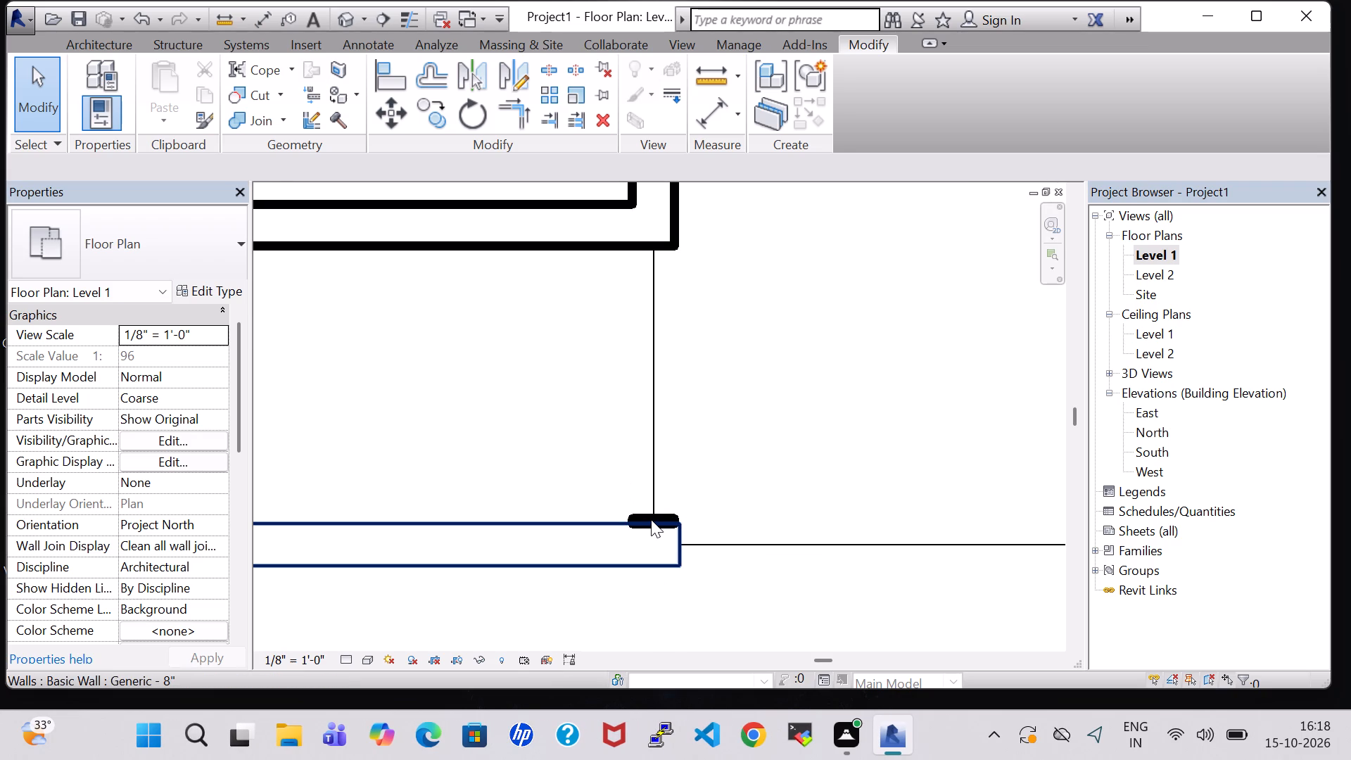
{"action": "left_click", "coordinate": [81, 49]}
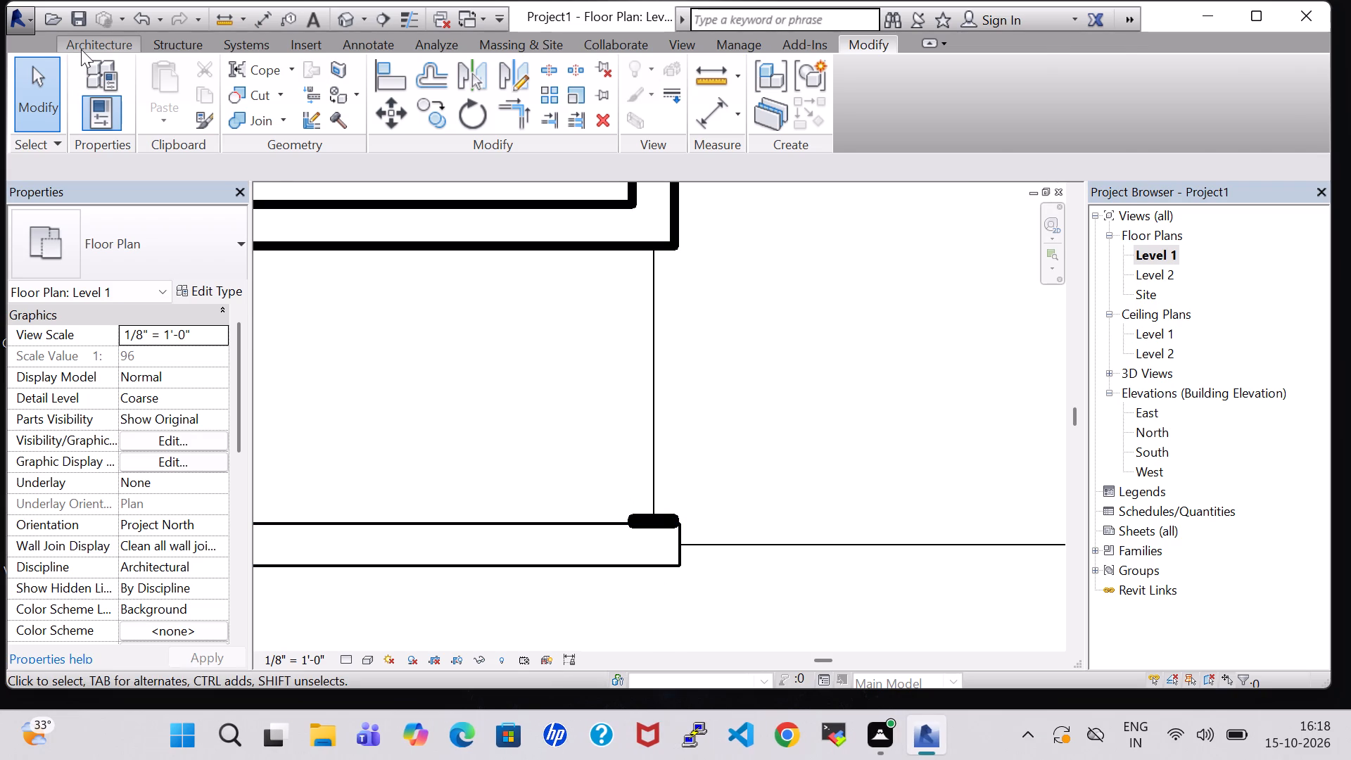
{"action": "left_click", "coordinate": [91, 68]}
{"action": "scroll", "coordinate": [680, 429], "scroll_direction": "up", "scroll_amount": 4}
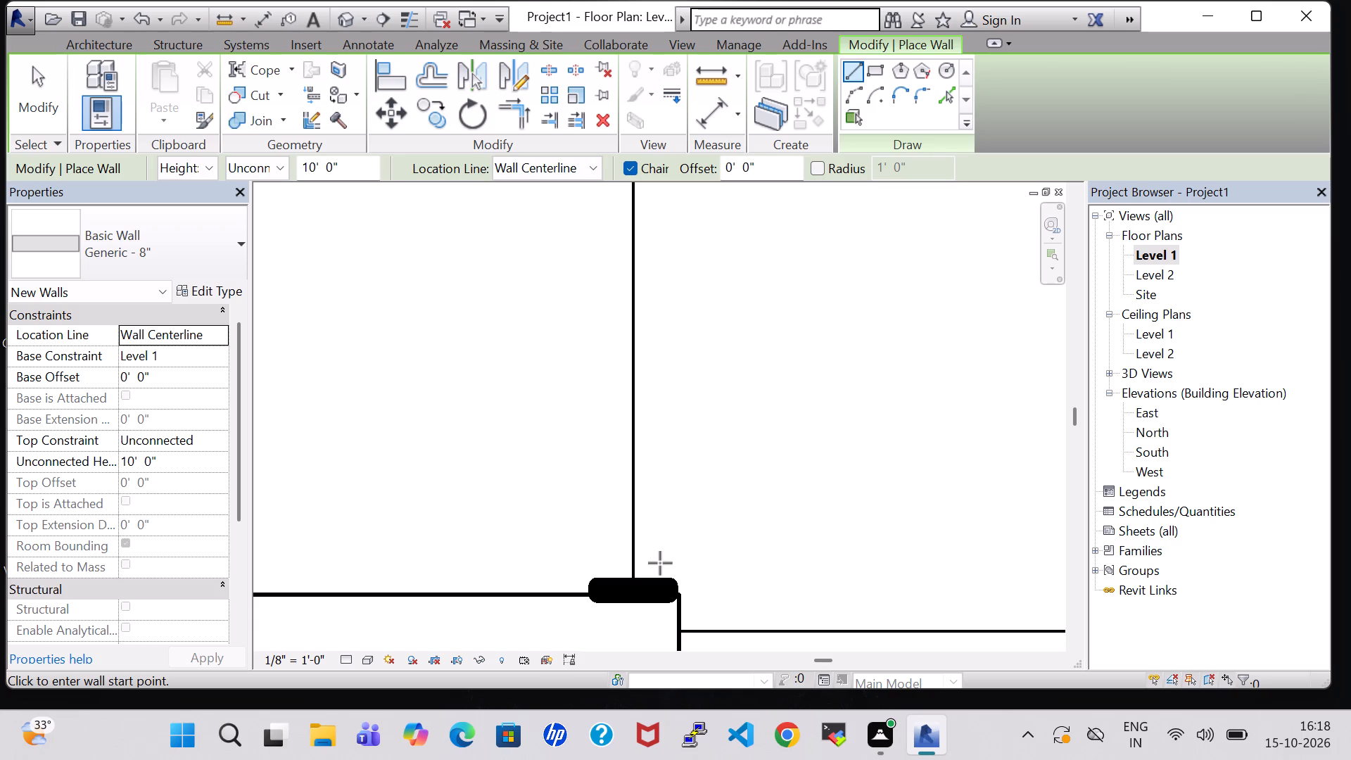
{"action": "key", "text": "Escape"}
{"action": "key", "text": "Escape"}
Delete the short stub wall below the vertical room separation line at the lower wall's right end.
{"action": "left_click", "coordinate": [645, 583]}
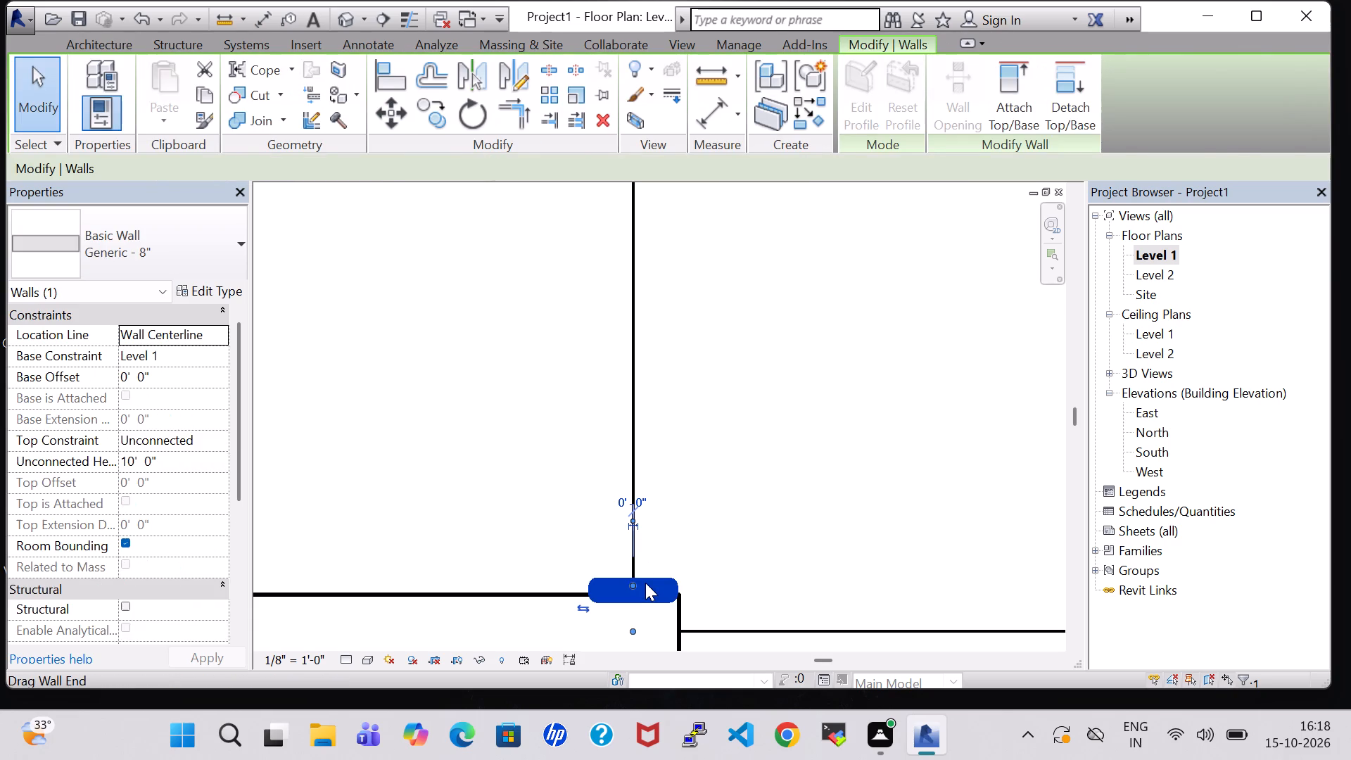
{"action": "key", "text": "Delete"}
Draw a short room separation line where the vertical separation line meets the upper face of the low front wall.
{"action": "scroll", "coordinate": [645, 583], "scroll_direction": "down", "scroll_amount": 5}
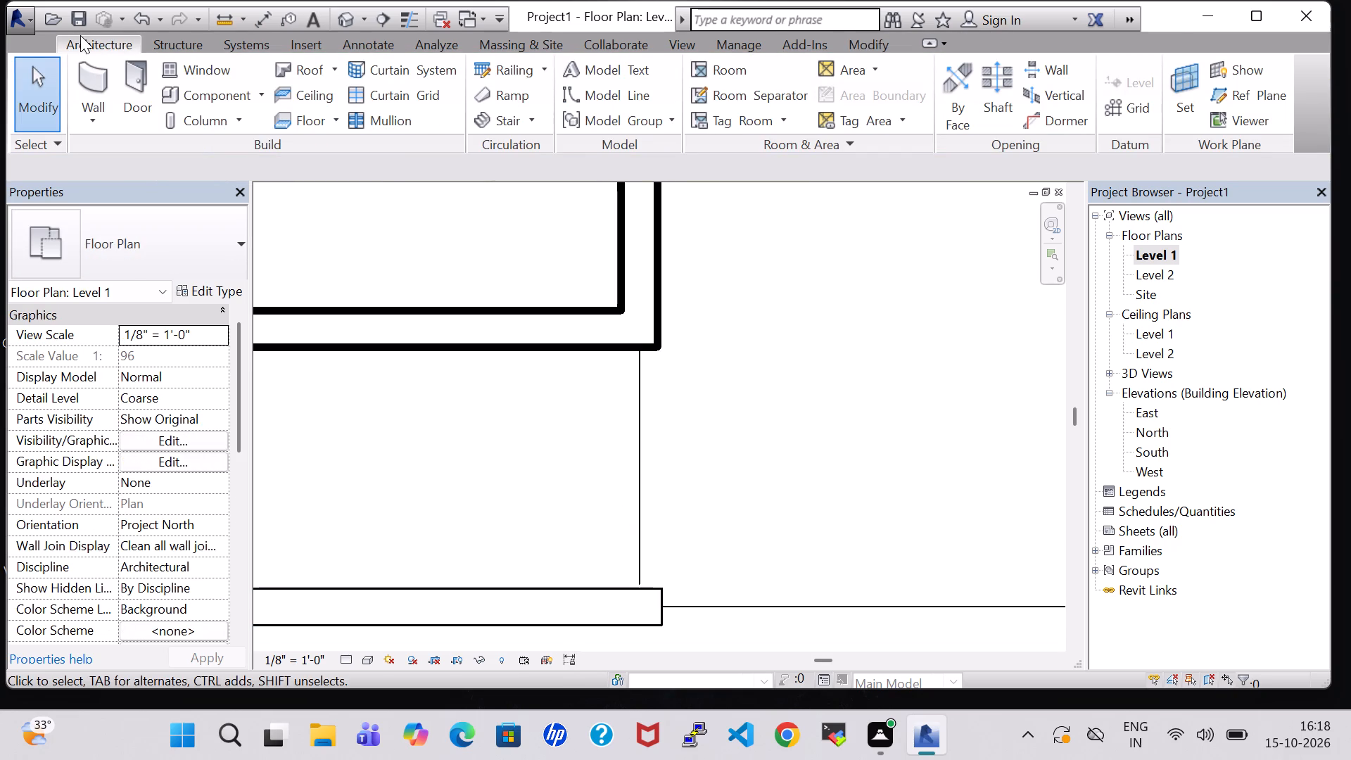
{"action": "left_click", "coordinate": [748, 96]}
{"action": "scroll", "coordinate": [609, 566], "scroll_direction": "up", "scroll_amount": 3}
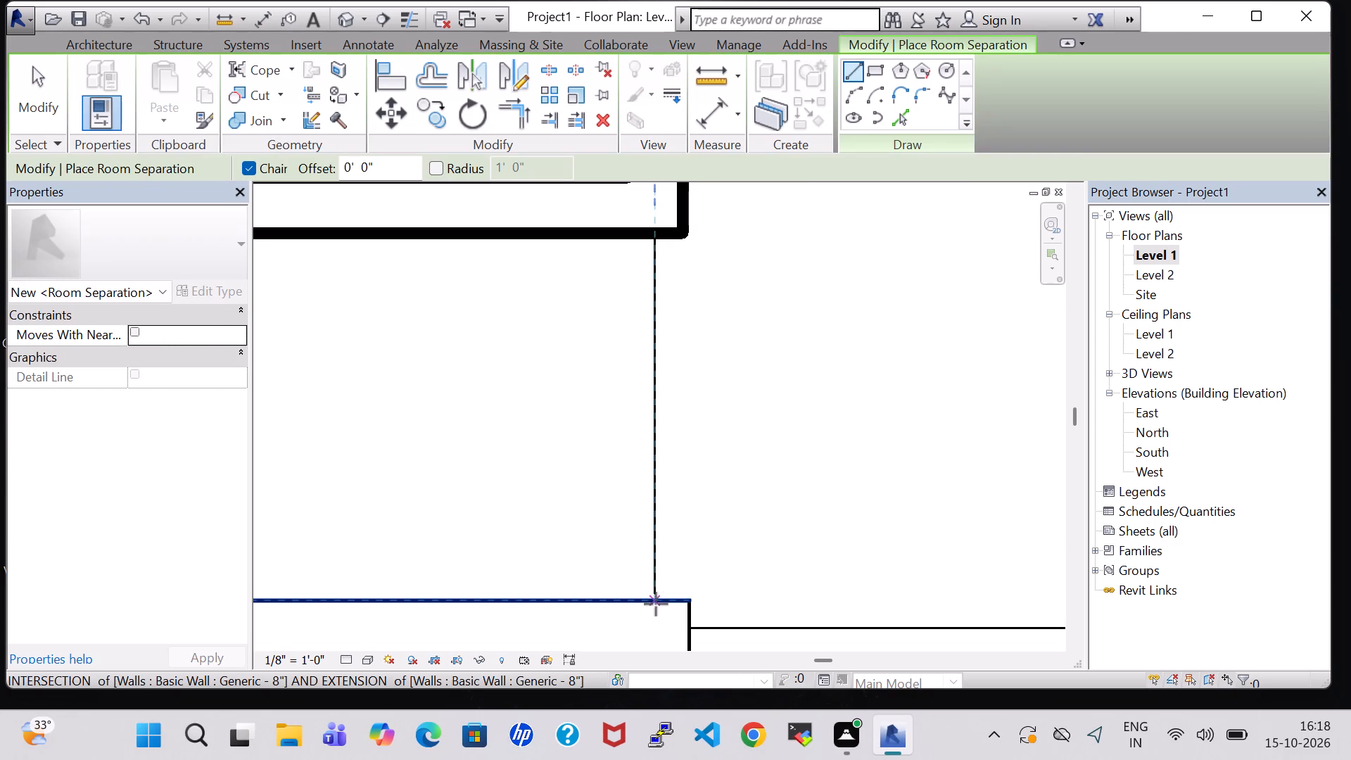
{"action": "left_click", "coordinate": [656, 604]}
{"action": "left_click", "coordinate": [653, 589]}
{"action": "scroll", "coordinate": [760, 621], "scroll_direction": "down", "scroll_amount": 3}
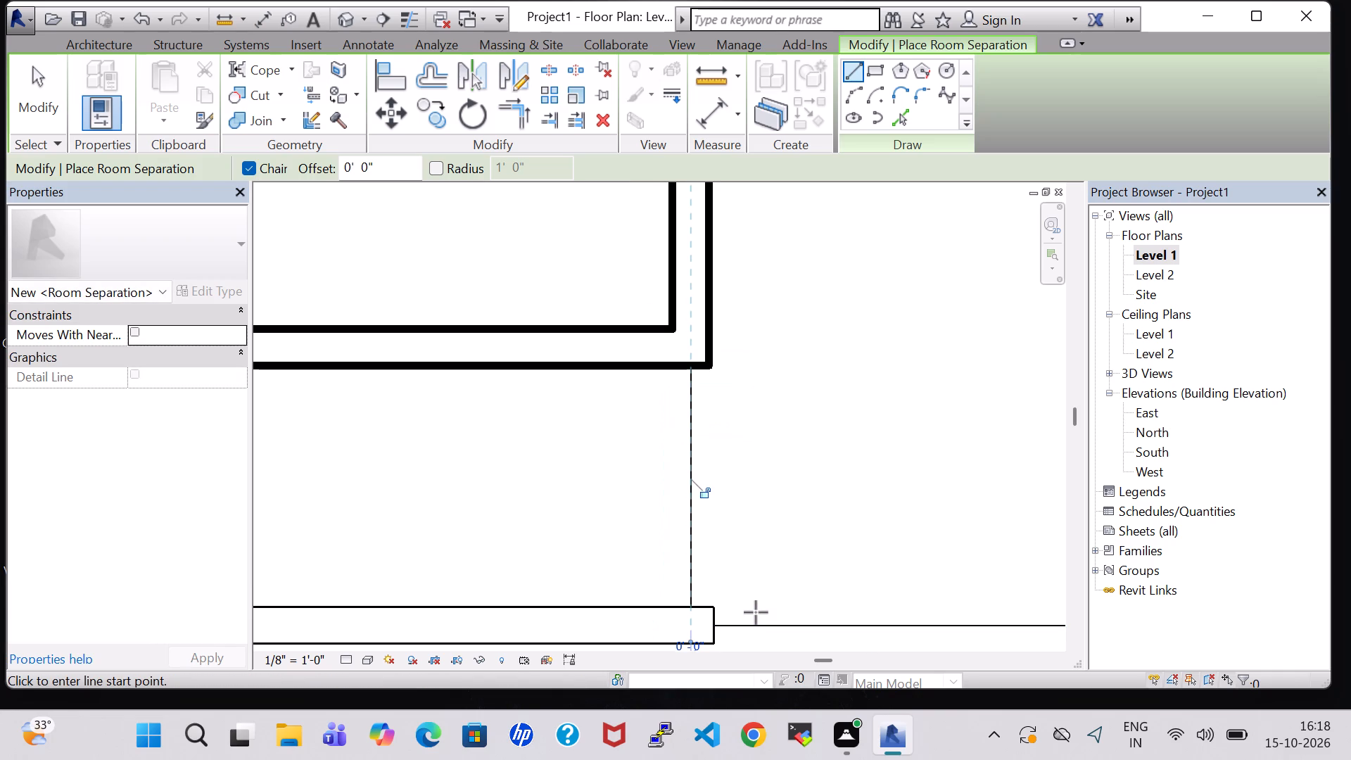
{"action": "scroll", "coordinate": [756, 612], "scroll_direction": "down", "scroll_amount": 2}
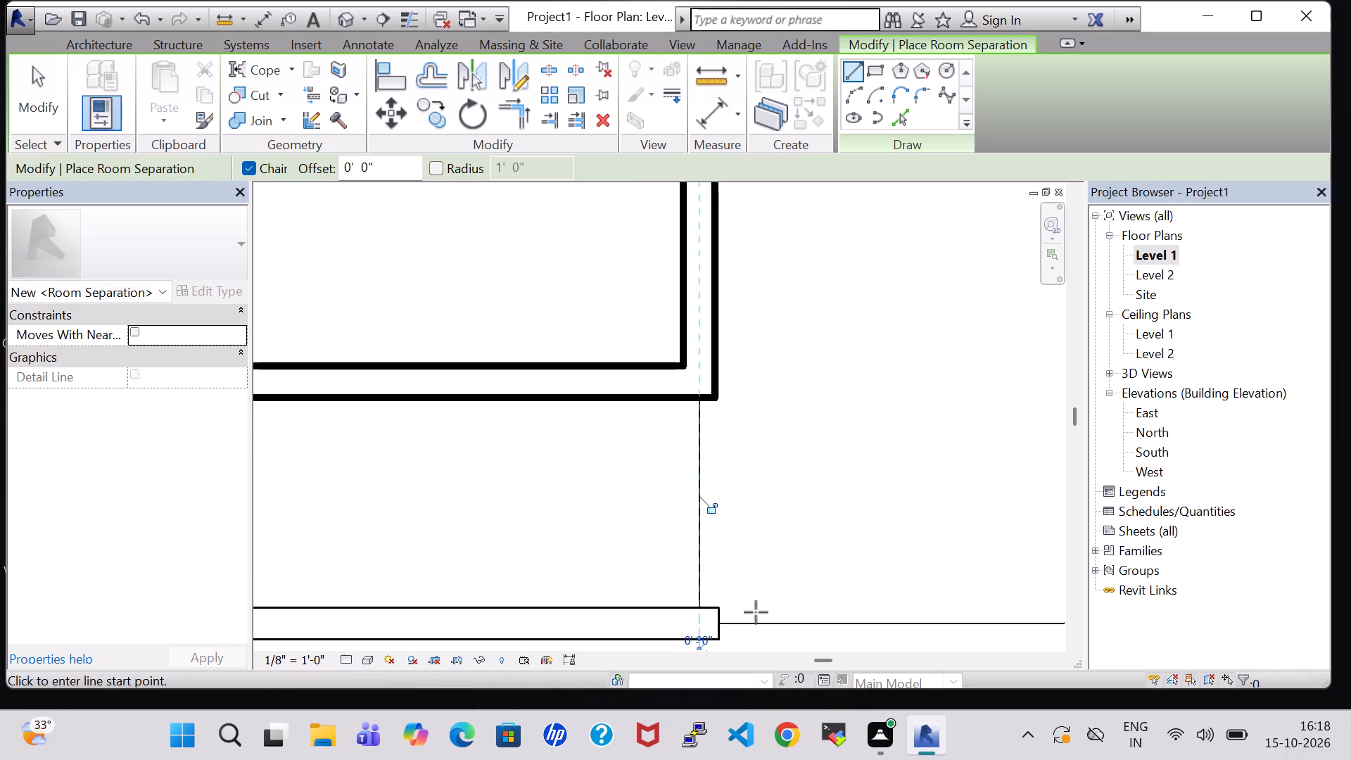
{"action": "scroll", "coordinate": [756, 612], "scroll_direction": "down", "scroll_amount": 3}
{"action": "middle_click_drag", "start_coordinate": [756, 612], "coordinate": [747, 541]}
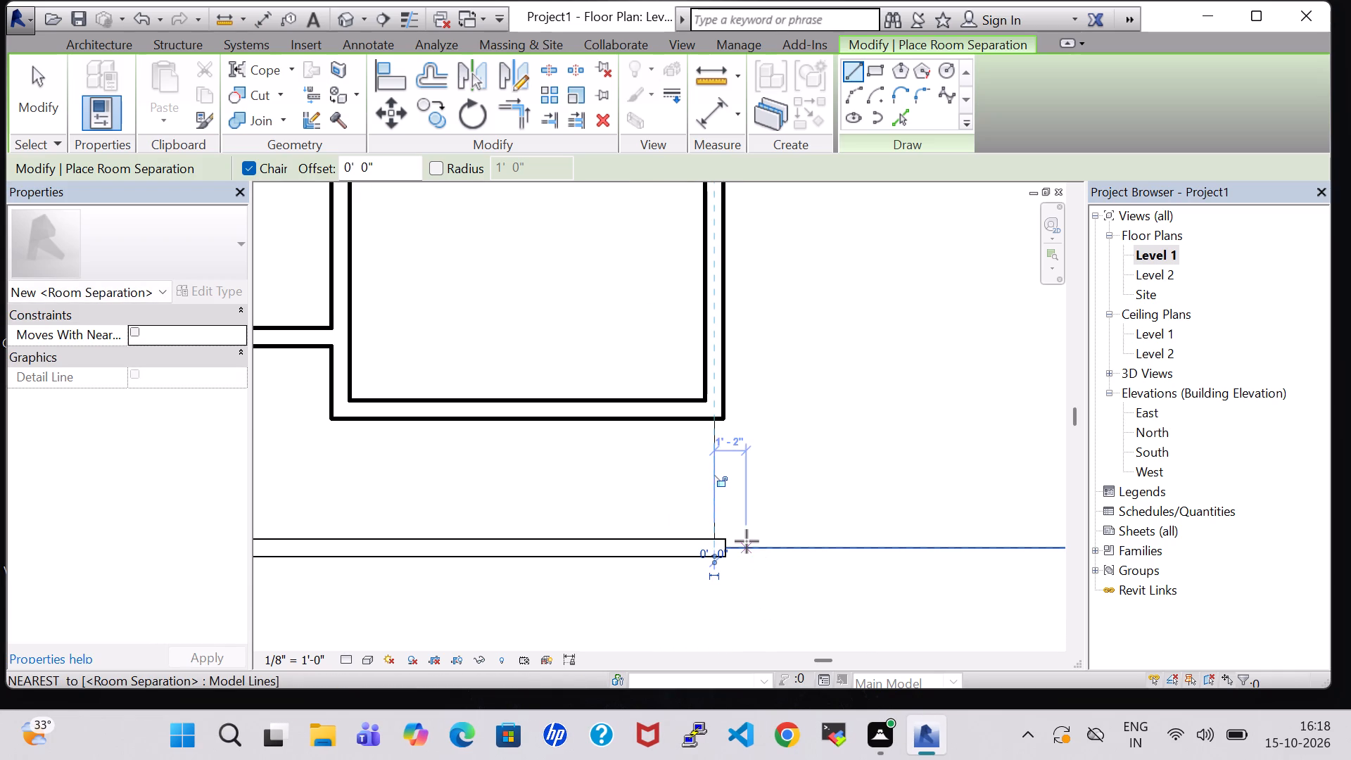
{"action": "key", "text": "Escape"}
{"action": "key", "text": "Escape"}
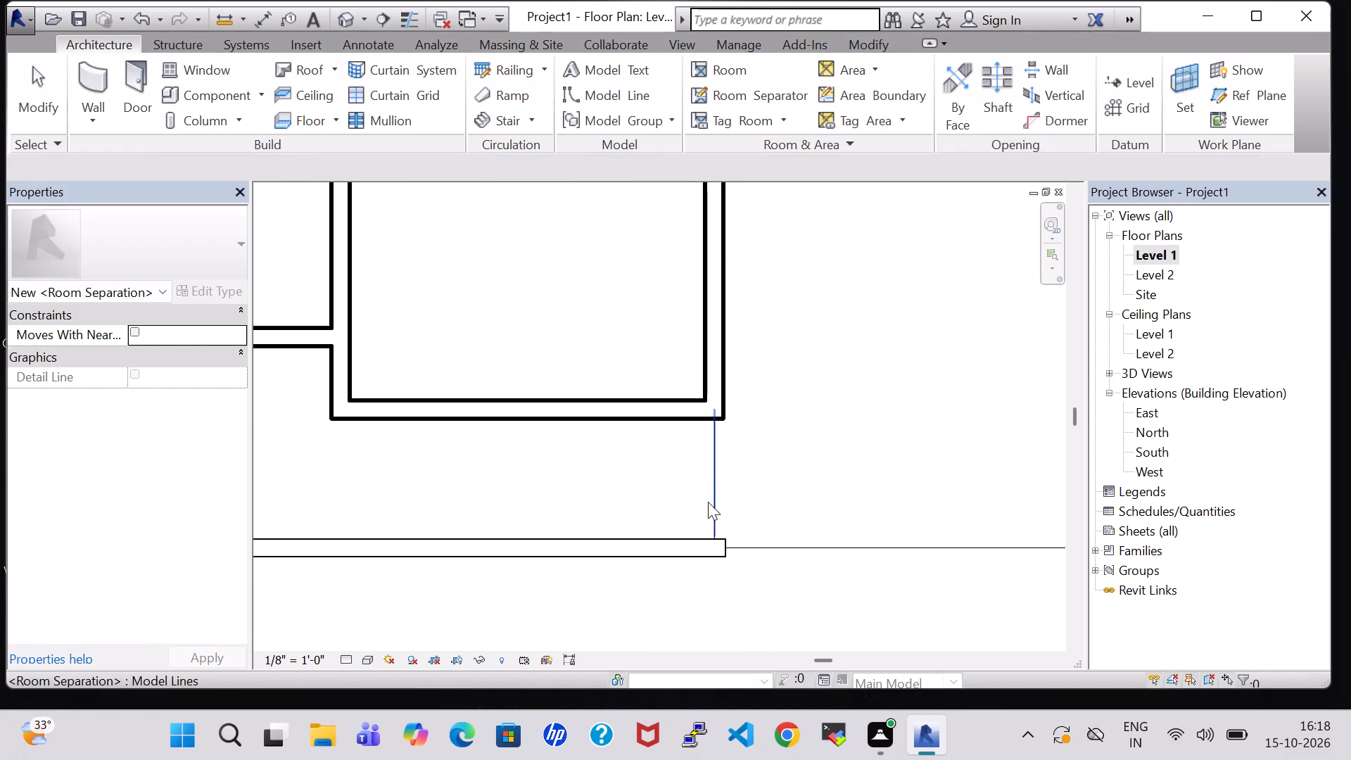
Delete the vertical room separation line between the middle room and the low front wall.
{"action": "left_click", "coordinate": [711, 502]}
{"action": "key", "text": "Delete"}
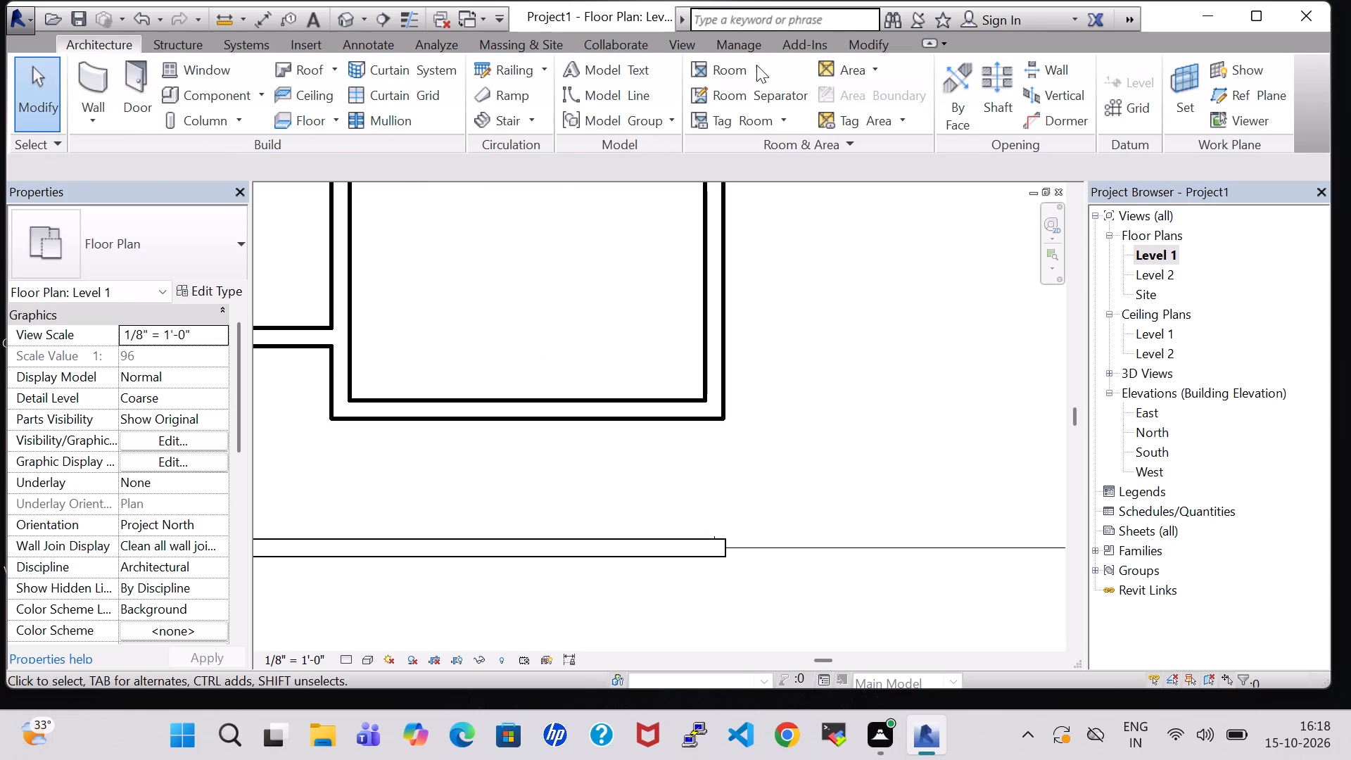
Draw a vertical room separation line from the low front wall's upper right corner to the middle room's outer lower right corner.
{"action": "left_click", "coordinate": [756, 92]}
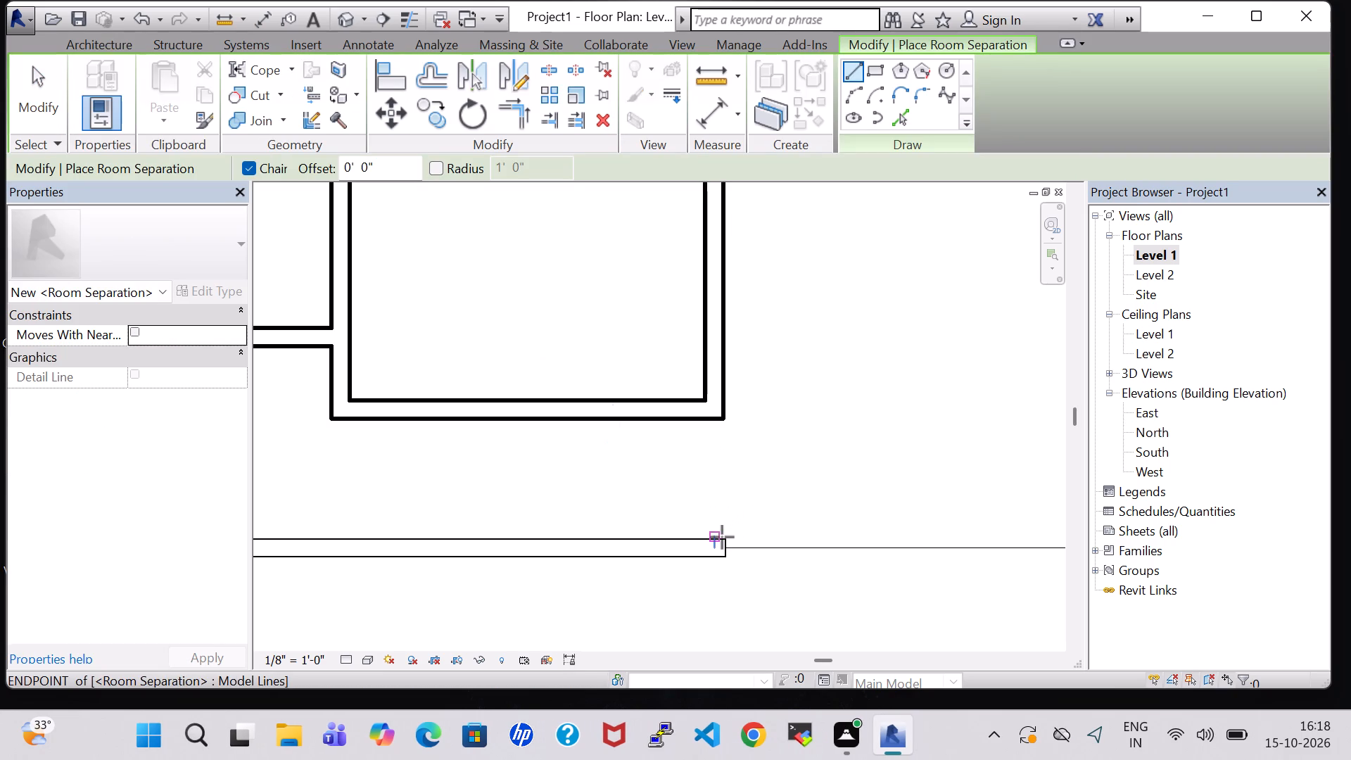
{"action": "scroll", "coordinate": [725, 538], "scroll_direction": "up", "scroll_amount": 6}
{"action": "left_click", "coordinate": [725, 544]}
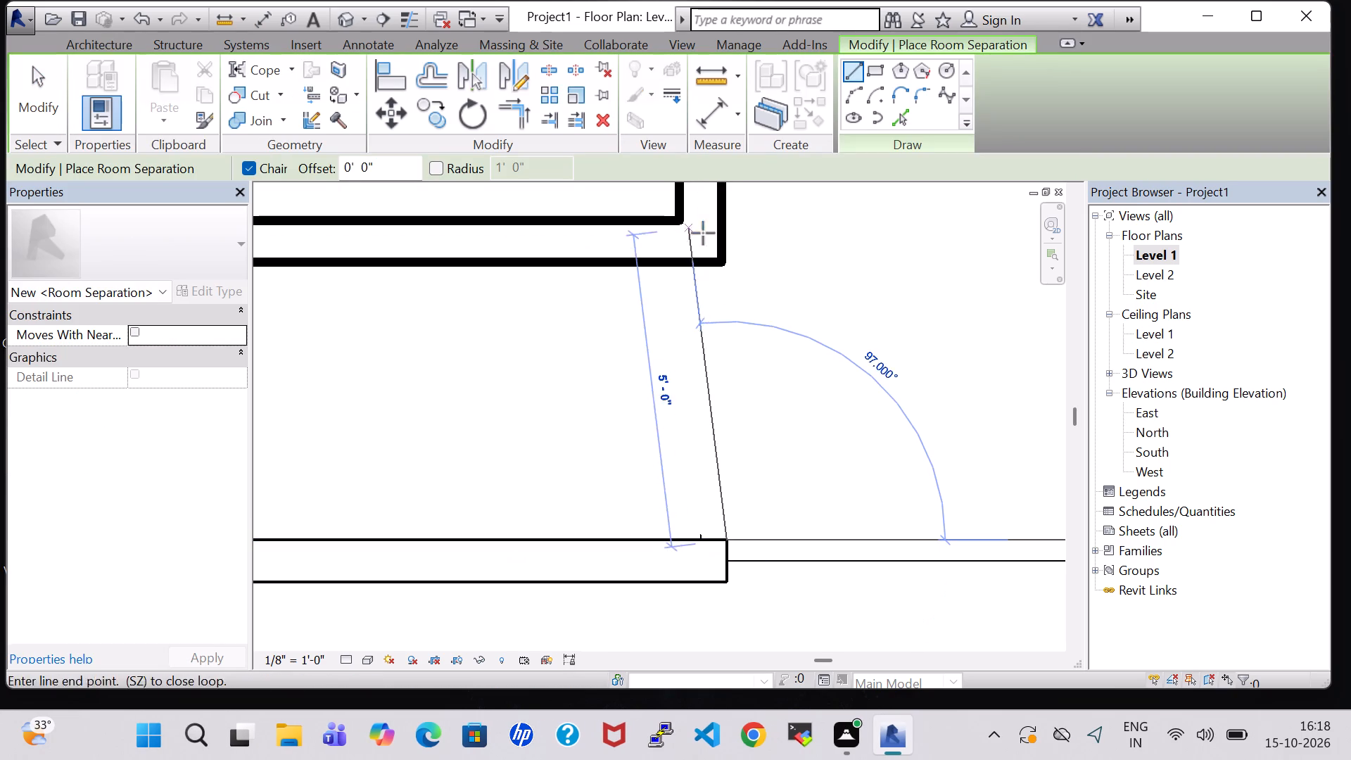
{"action": "left_click", "coordinate": [721, 261]}
{"action": "scroll", "coordinate": [927, 387], "scroll_direction": "down", "scroll_amount": 1}
{"action": "key", "text": "Escape"}
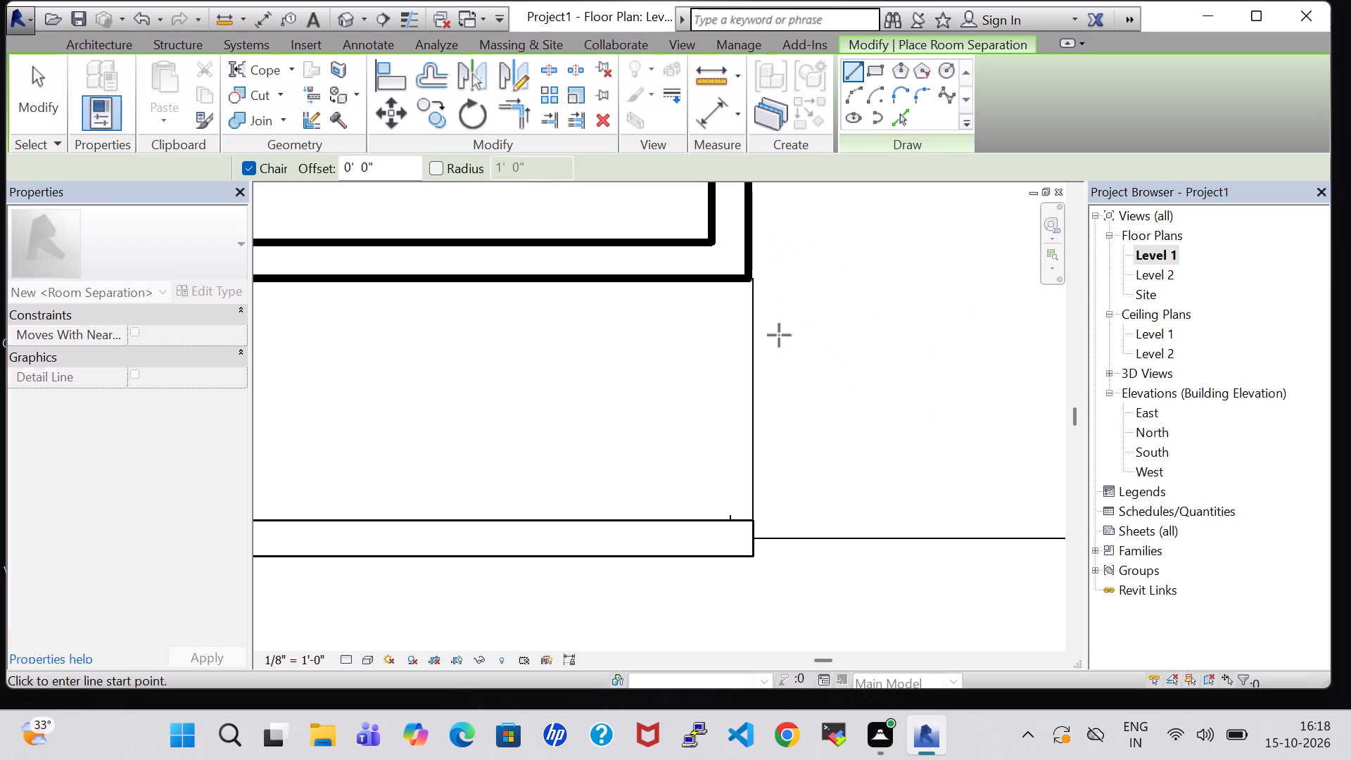
{"action": "key", "text": "Left"}
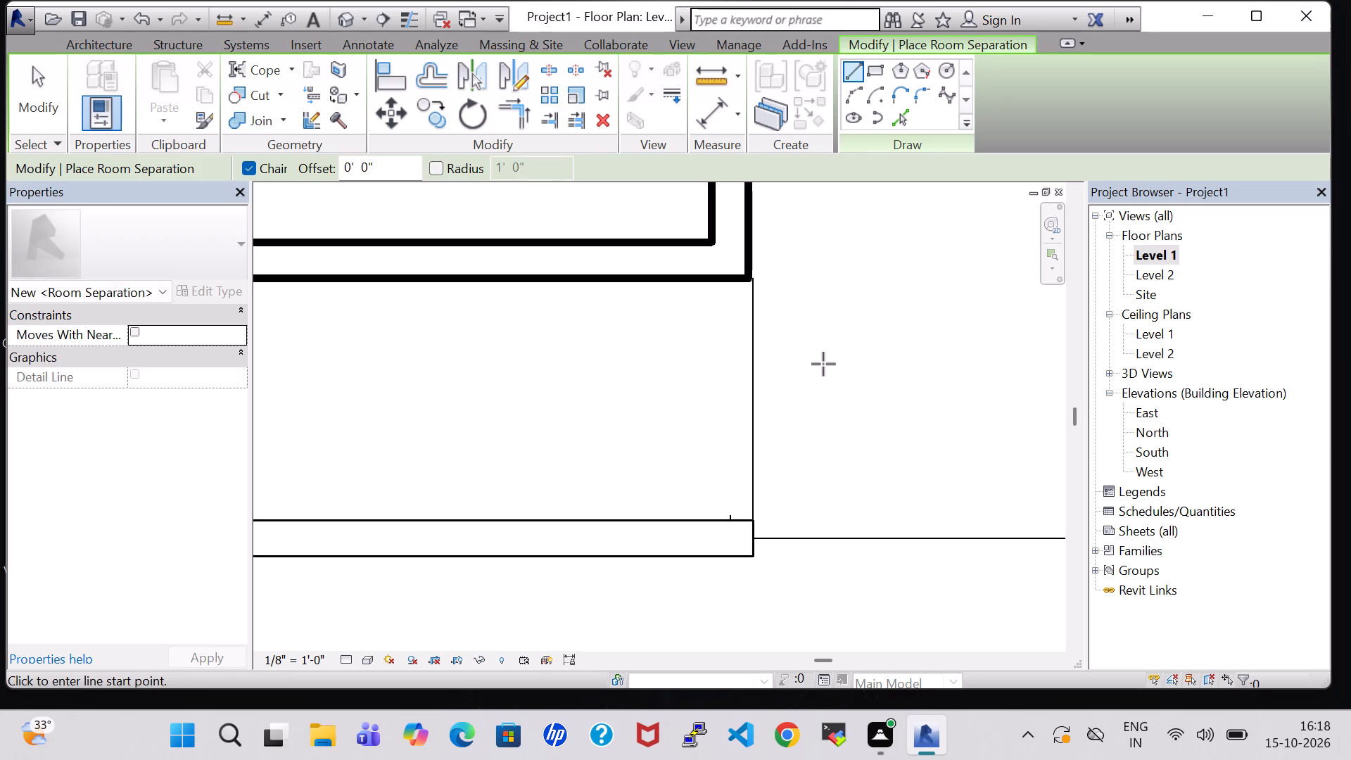
{"action": "key", "text": "Escape"}
Nudge the new vertical room separation line slightly left, toward the outer face of the middle room's right wall.
{"action": "left_click", "coordinate": [754, 405]}
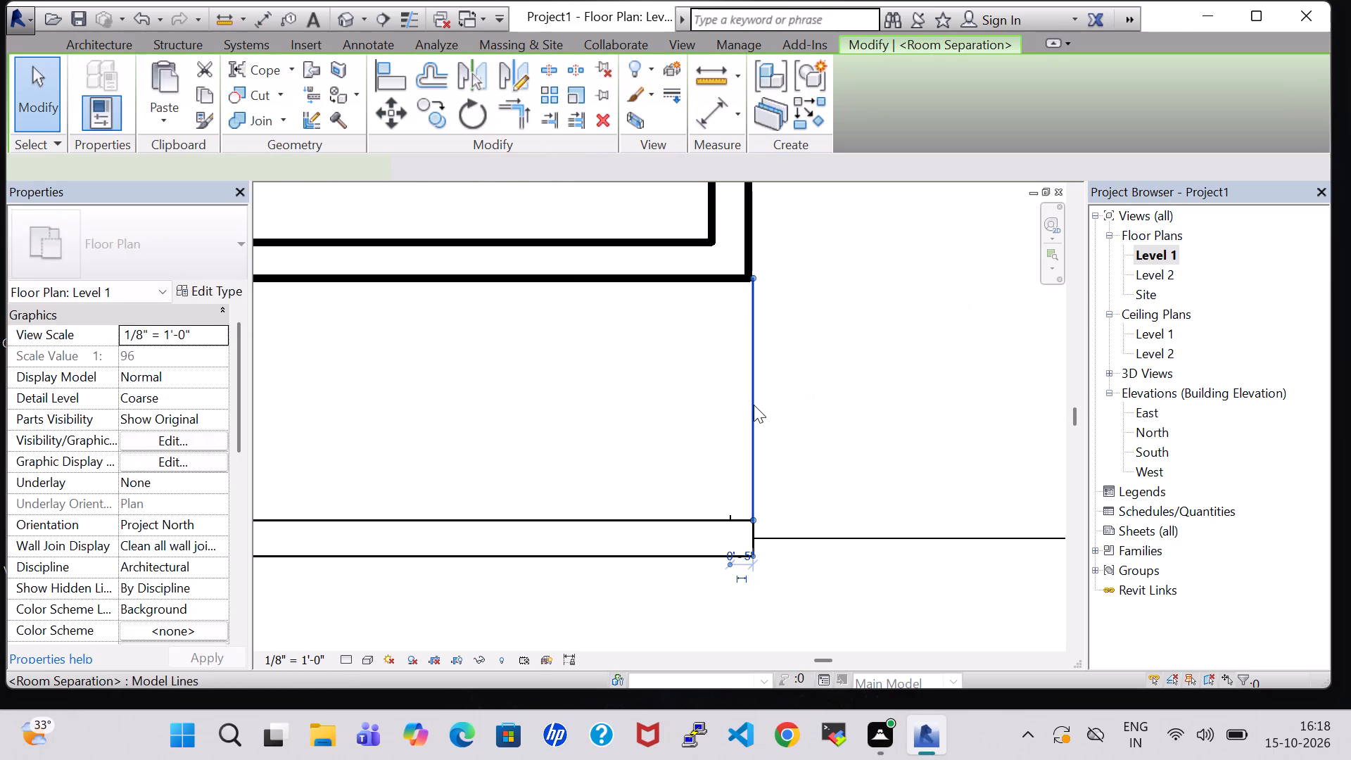
{"action": "key", "text": "Left"}
{"action": "left_click", "coordinate": [819, 593]}
Set the unconnected height of the INNER WALL segment at the plan's lower left to 4' 0".
{"action": "scroll", "coordinate": [797, 482], "scroll_direction": "down", "scroll_amount": 3}
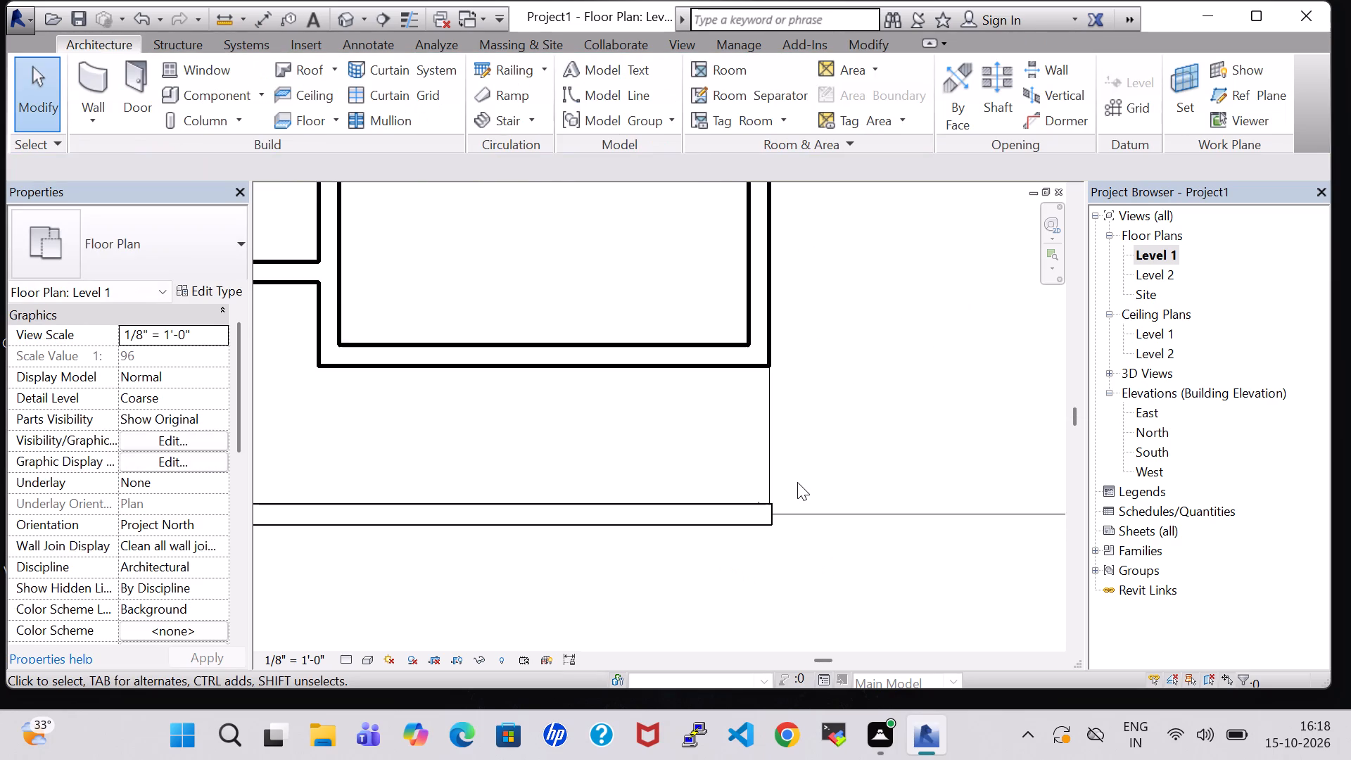
{"action": "scroll", "coordinate": [797, 482], "scroll_direction": "down", "scroll_amount": 5}
{"action": "middle_click_drag", "start_coordinate": [799, 551], "coordinate": [728, 526]}
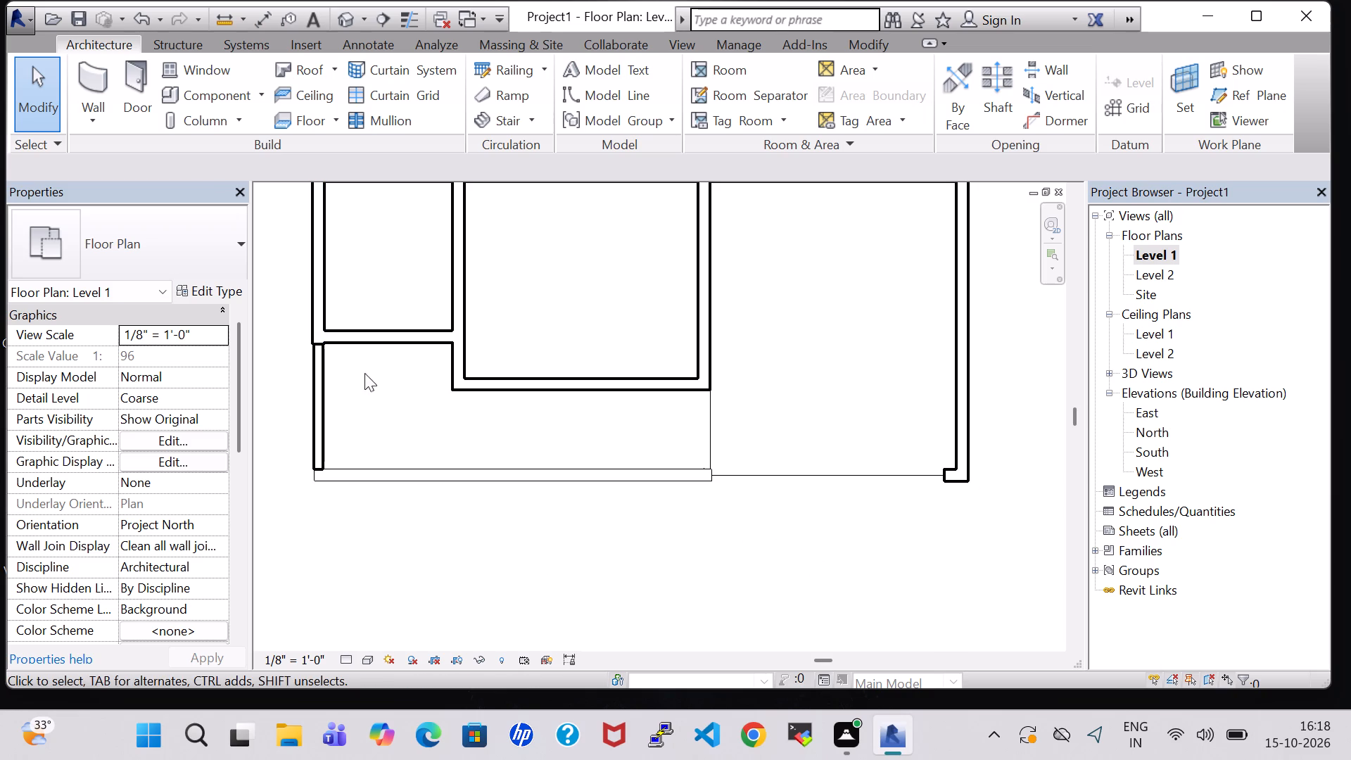
{"action": "left_click", "coordinate": [314, 394]}
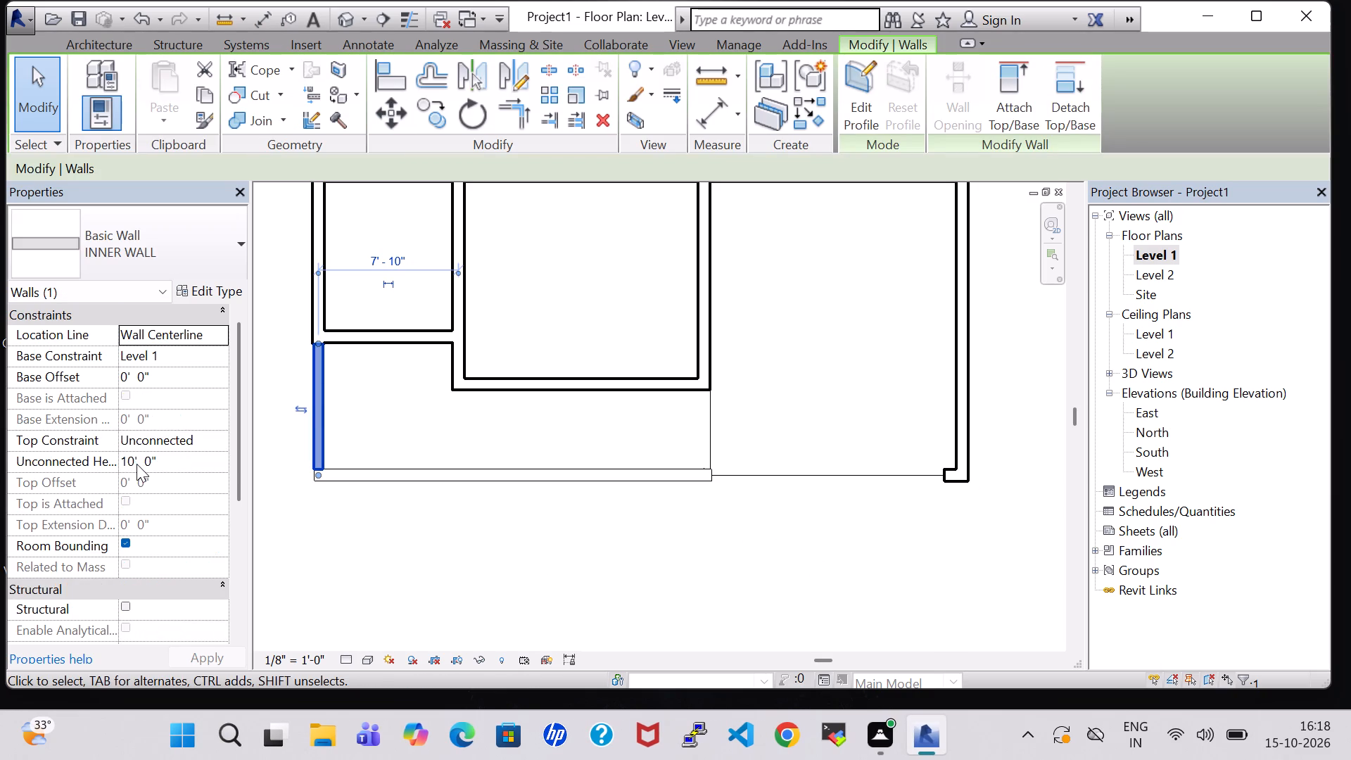
{"action": "left_click", "coordinate": [135, 460]}
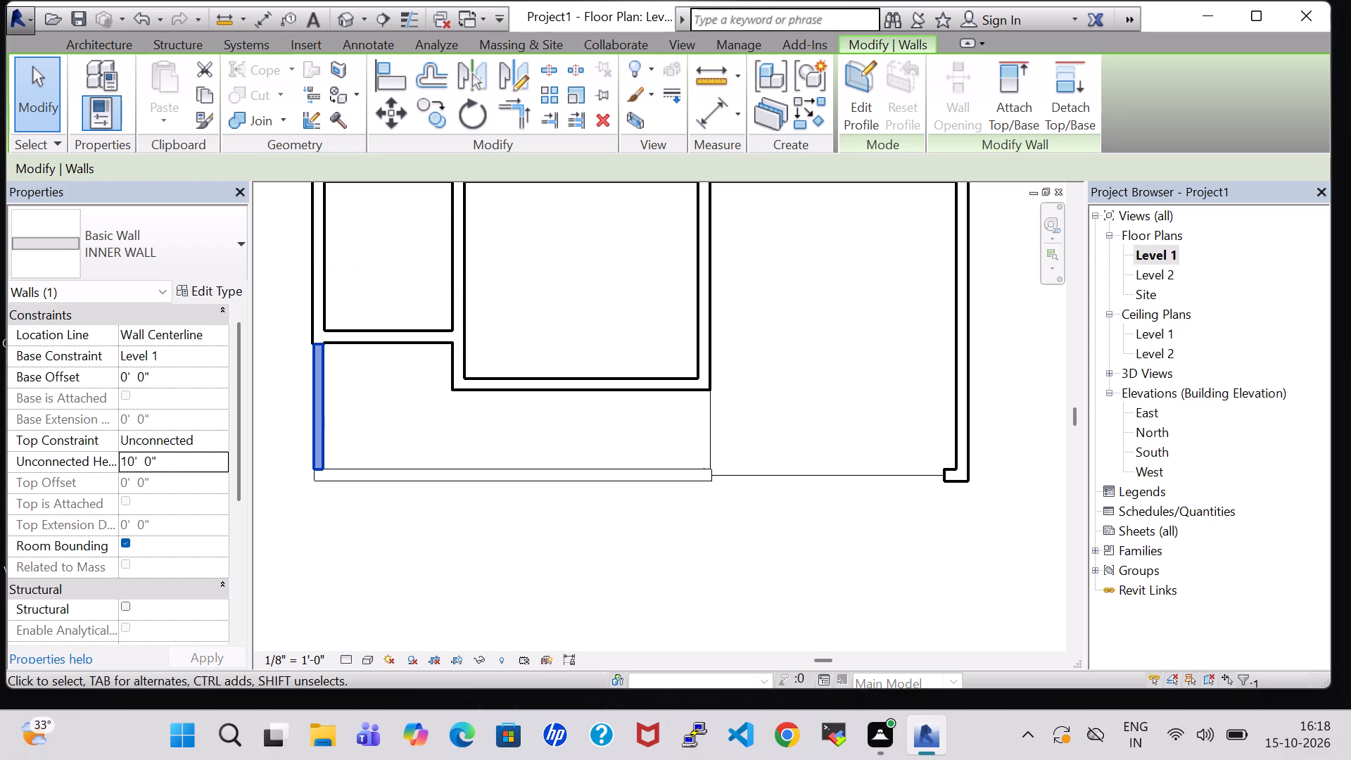
{"action": "key", "text": "BackSpace"}
{"action": "key", "text": "BackSpace"}
{"action": "key", "text": "4"}
{"action": "key", "text": "Return"}
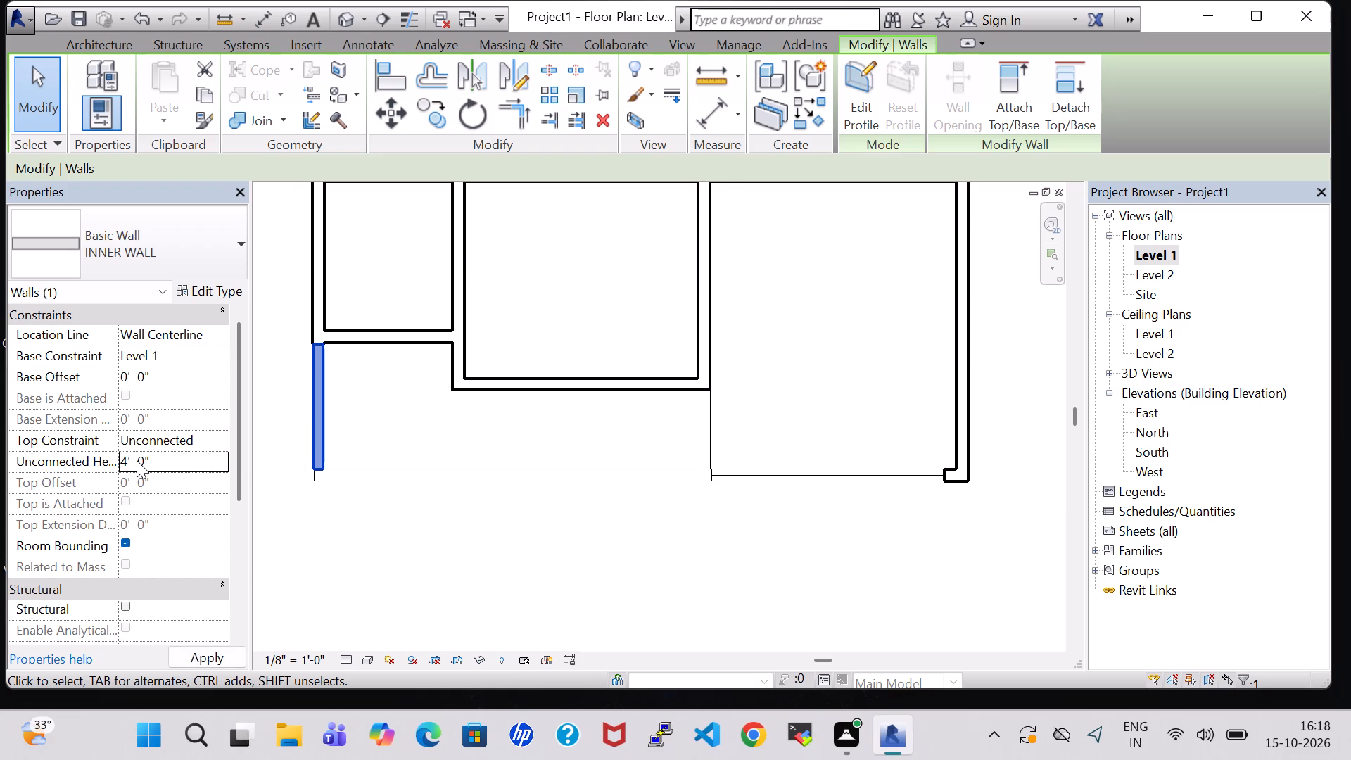
{"action": "left_click", "coordinate": [404, 547]}
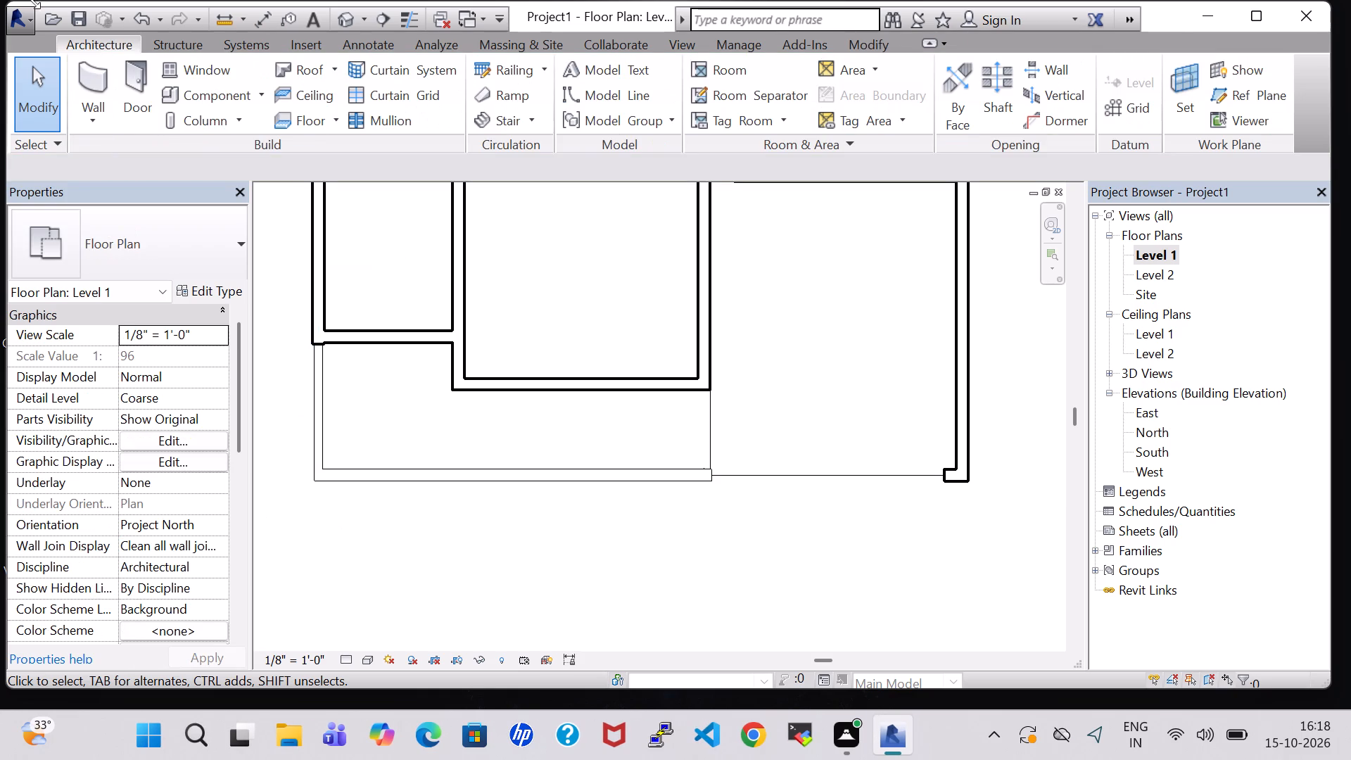
Change the type of the lower left wall segment to Basic Wall Generic - 8".
{"action": "left_click", "coordinate": [322, 387]}
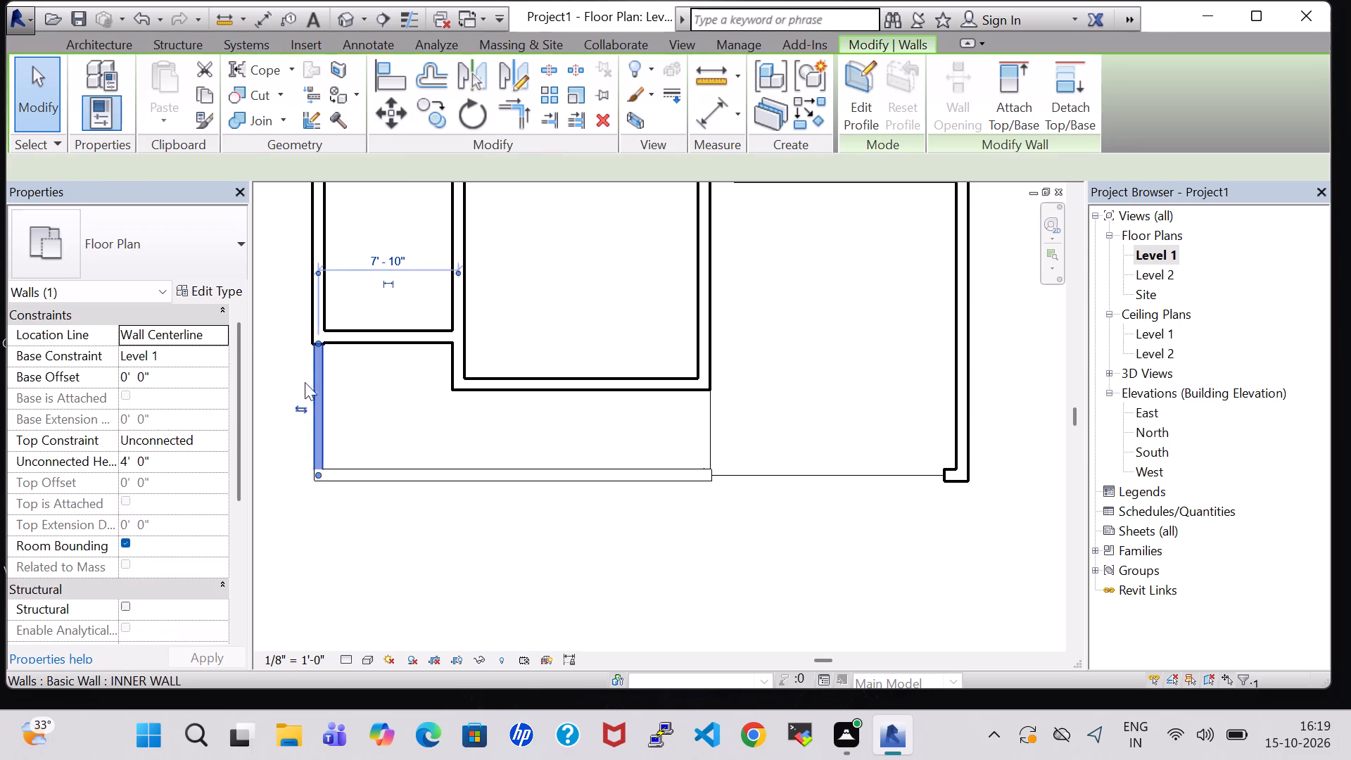
{"action": "left_click", "coordinate": [183, 250]}
{"action": "scroll", "coordinate": [151, 431], "scroll_direction": "up", "scroll_amount": 3}
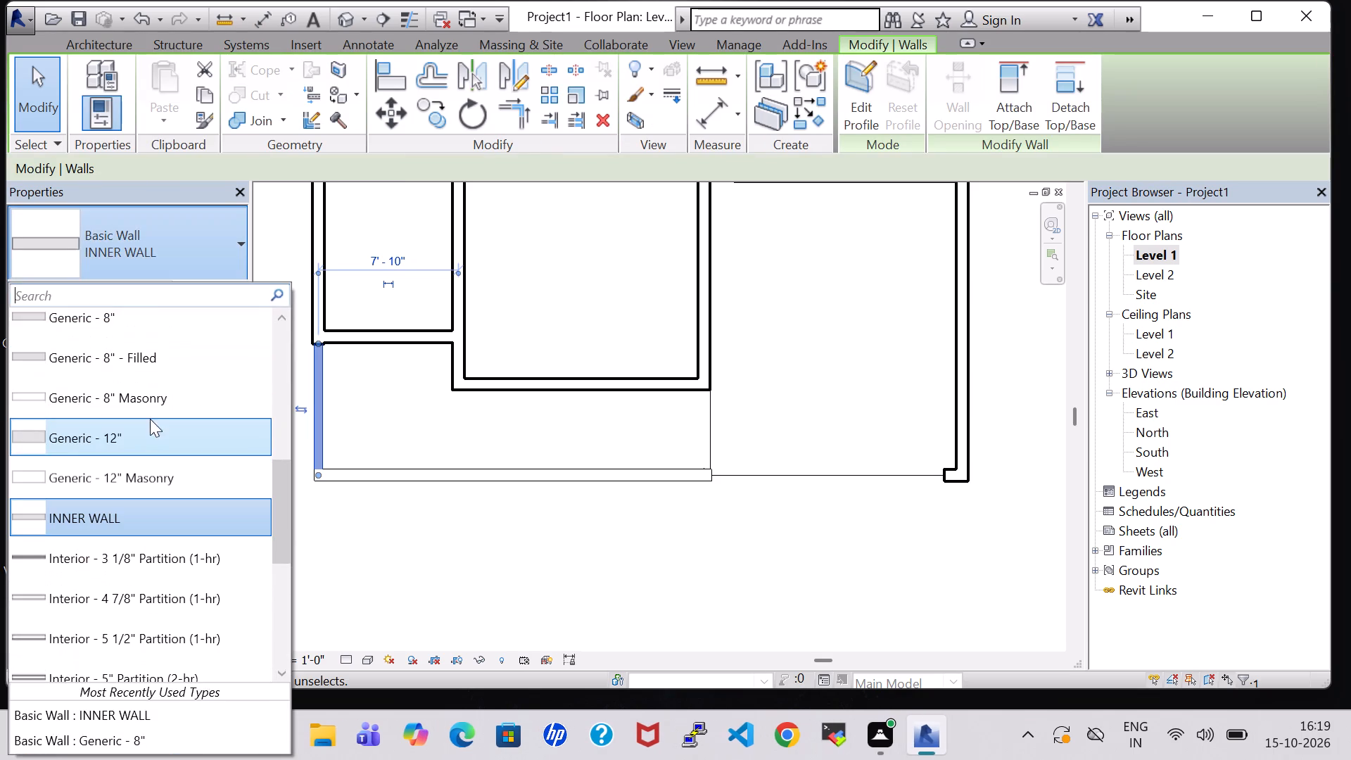
{"action": "left_click", "coordinate": [139, 316]}
{"action": "left_click", "coordinate": [443, 538]}
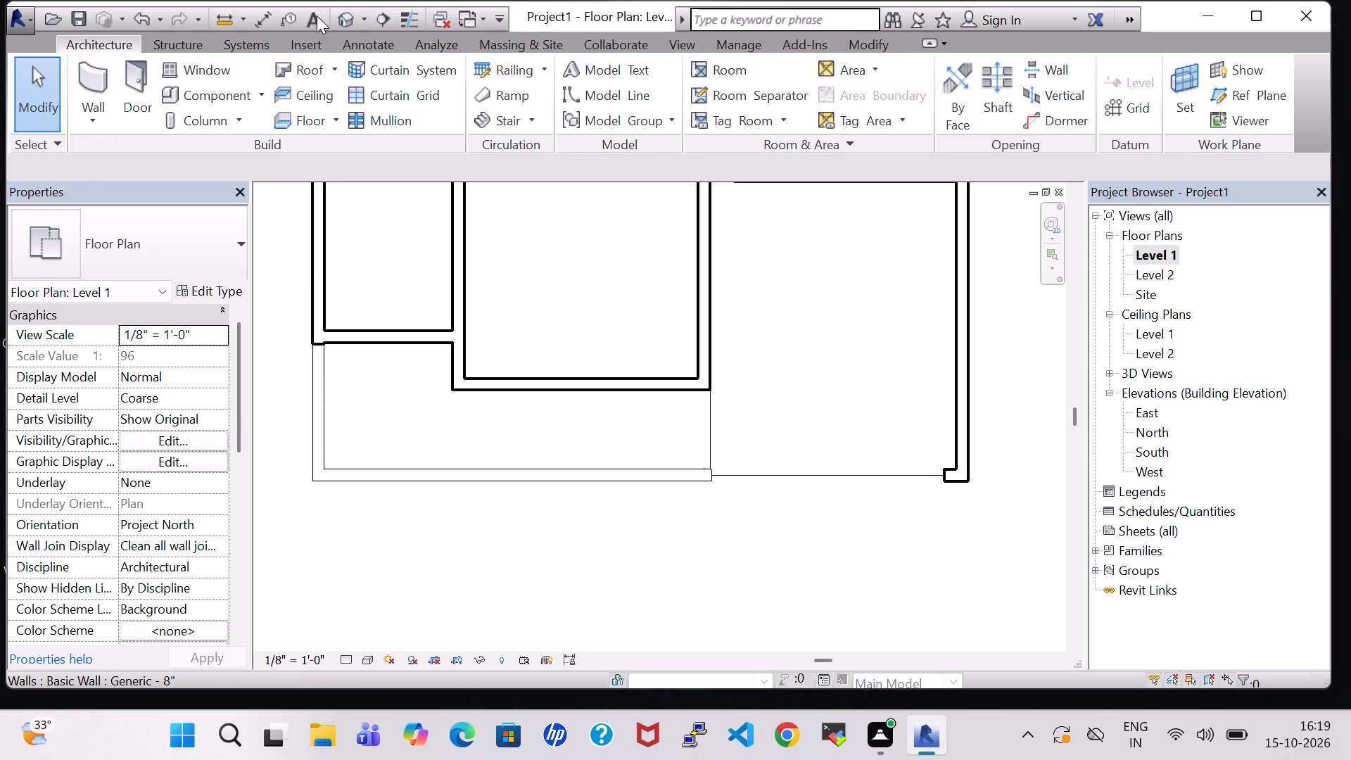
Open the default 3D view and change its visual style so the walls display with filled surfaces.
{"action": "left_click", "coordinate": [343, 13]}
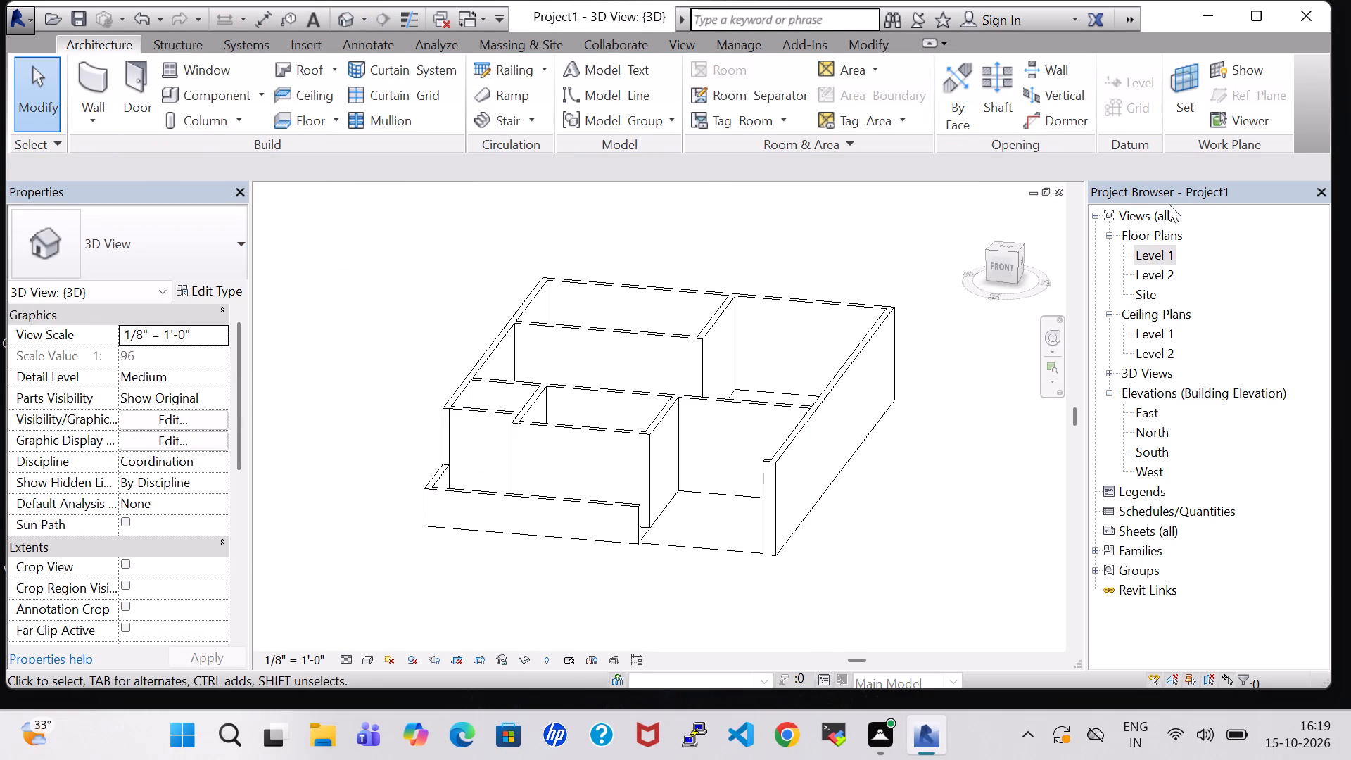
{"action": "left_click", "coordinate": [367, 652]}
{"action": "left_click", "coordinate": [415, 622]}
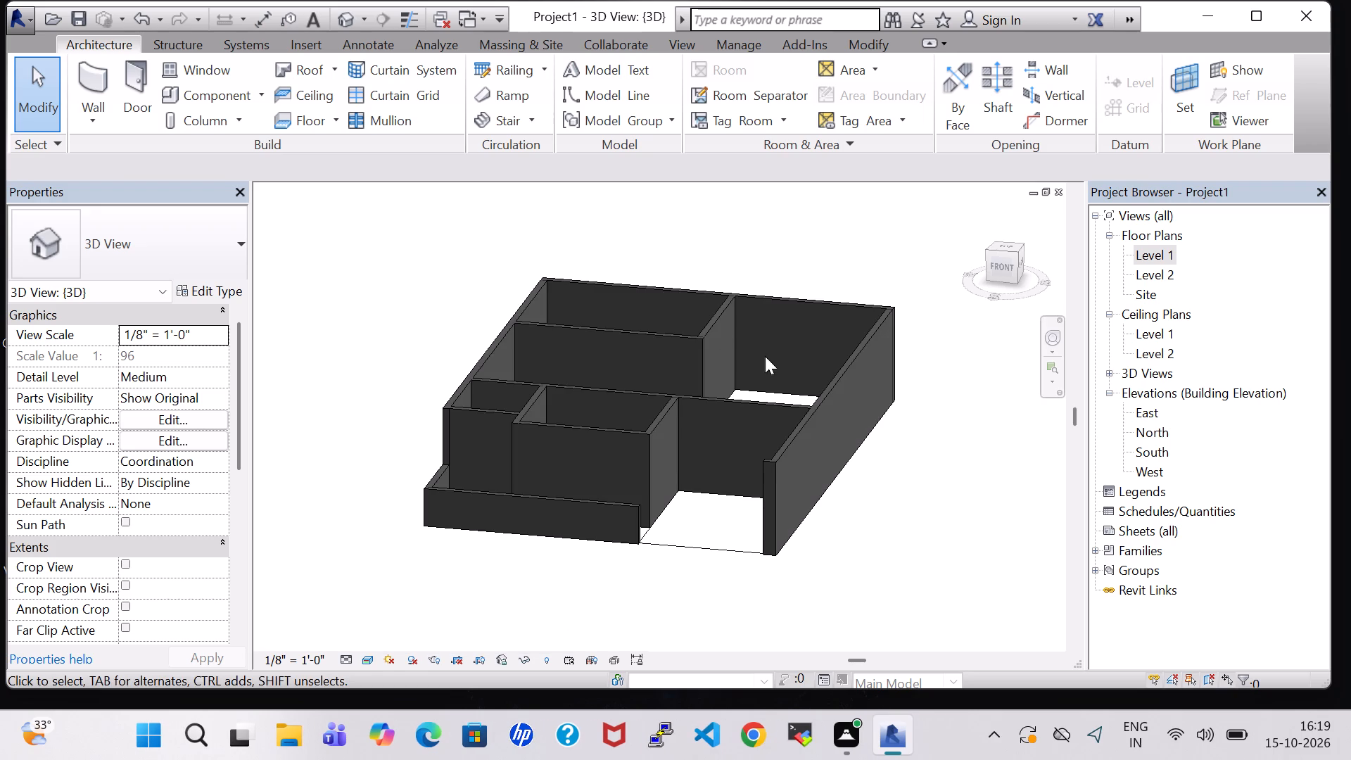
{"action": "left_click", "coordinate": [921, 489]}
Return to the Level 1 floor plan and review the whole layout, including the low front wall.
{"action": "double_click", "coordinate": [1140, 265]}
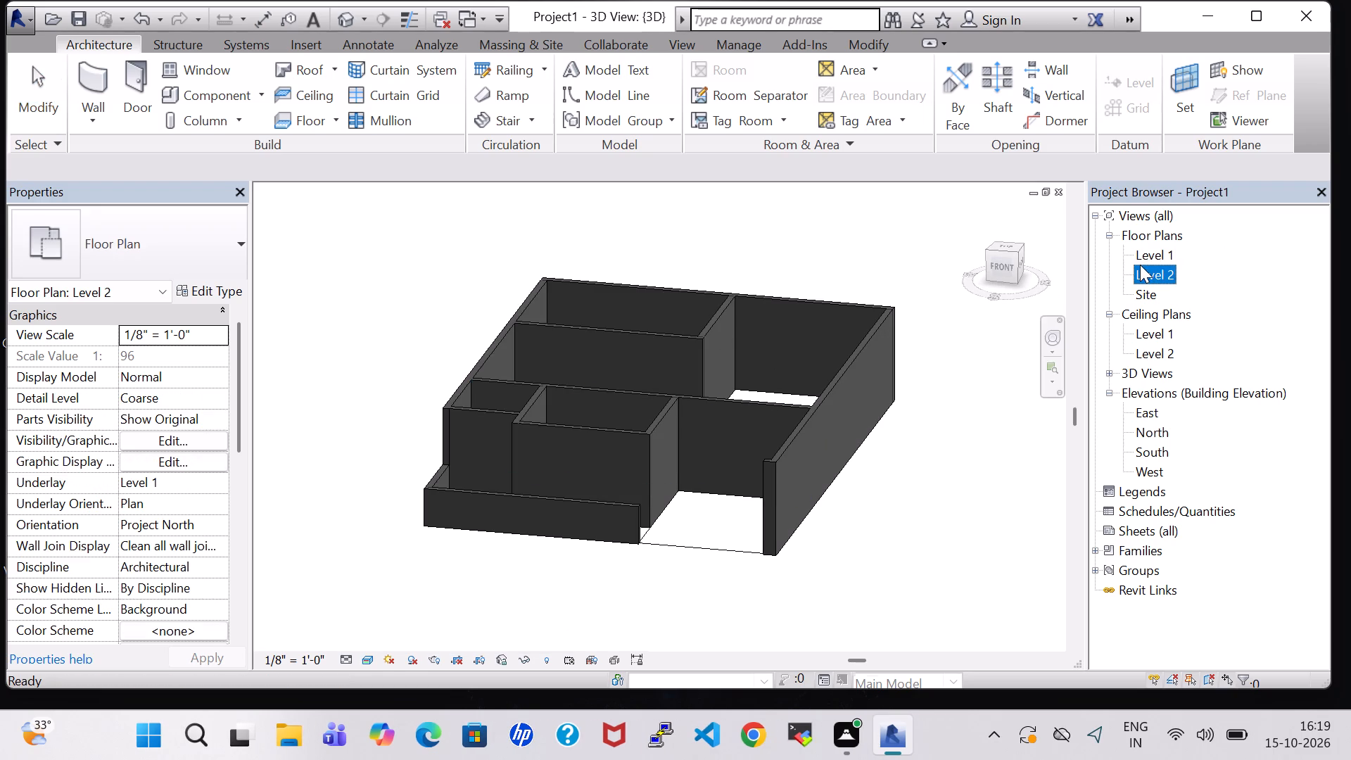
{"action": "double_click", "coordinate": [1148, 258]}
{"action": "scroll", "coordinate": [611, 243], "scroll_direction": "down", "scroll_amount": 3}
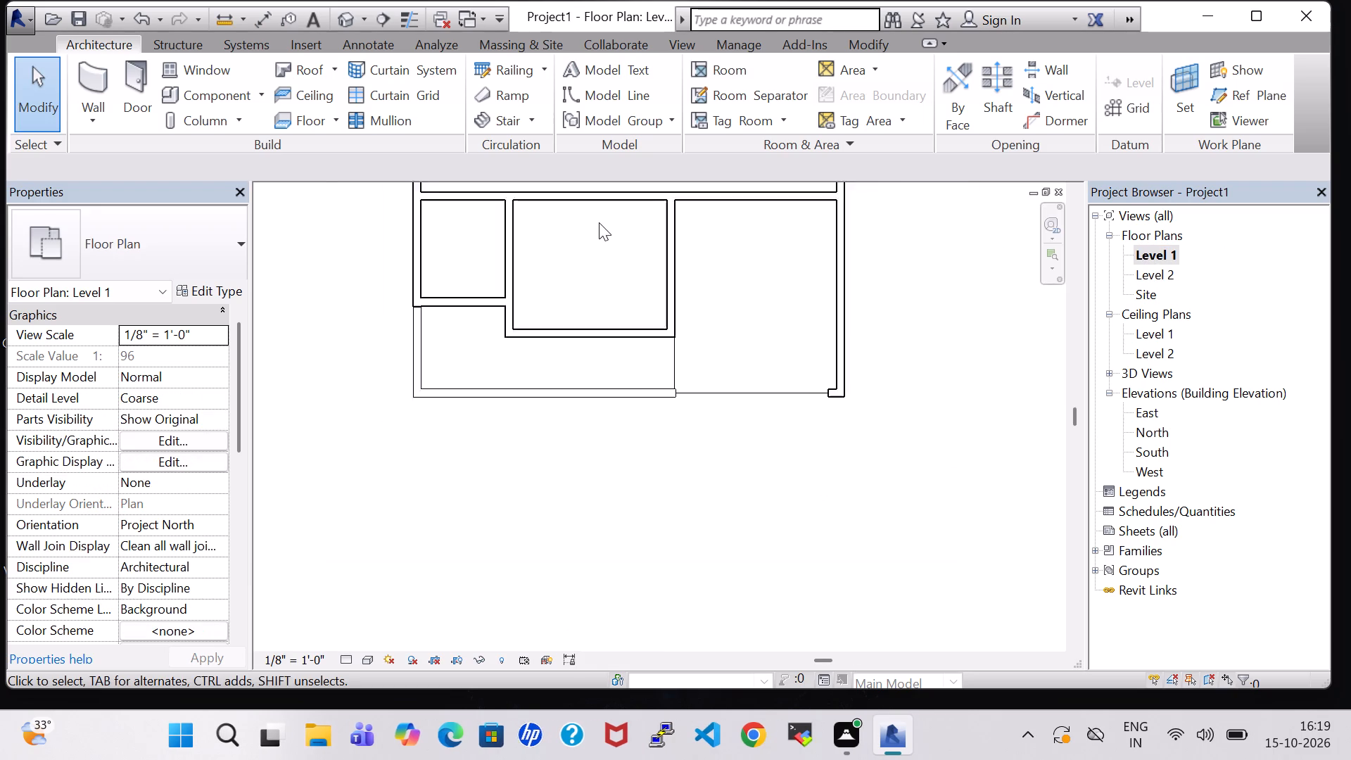
{"action": "scroll", "coordinate": [599, 222], "scroll_direction": "down", "scroll_amount": 1}
{"action": "middle_click_drag", "start_coordinate": [605, 263], "coordinate": [617, 405]}
{"action": "scroll", "coordinate": [637, 410], "scroll_direction": "down", "scroll_amount": 1}
{"action": "middle_click_drag", "start_coordinate": [673, 283], "coordinate": [647, 349]}
{"action": "scroll", "coordinate": [647, 349], "scroll_direction": "down", "scroll_amount": 1}
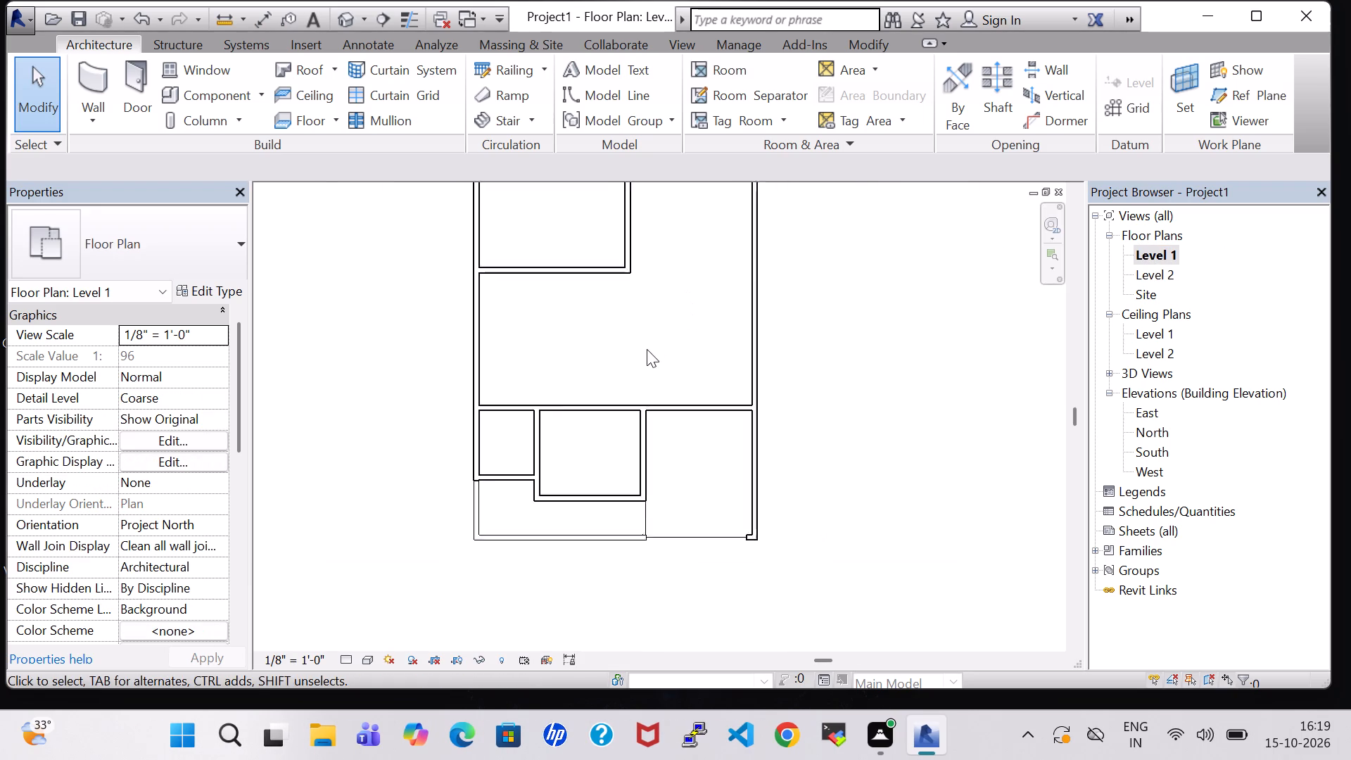
{"action": "scroll", "coordinate": [647, 349], "scroll_direction": "down", "scroll_amount": 1}
{"action": "middle_click_drag", "start_coordinate": [652, 310], "coordinate": [639, 343]}
{"action": "scroll", "coordinate": [652, 310], "scroll_direction": "down", "scroll_amount": 1}
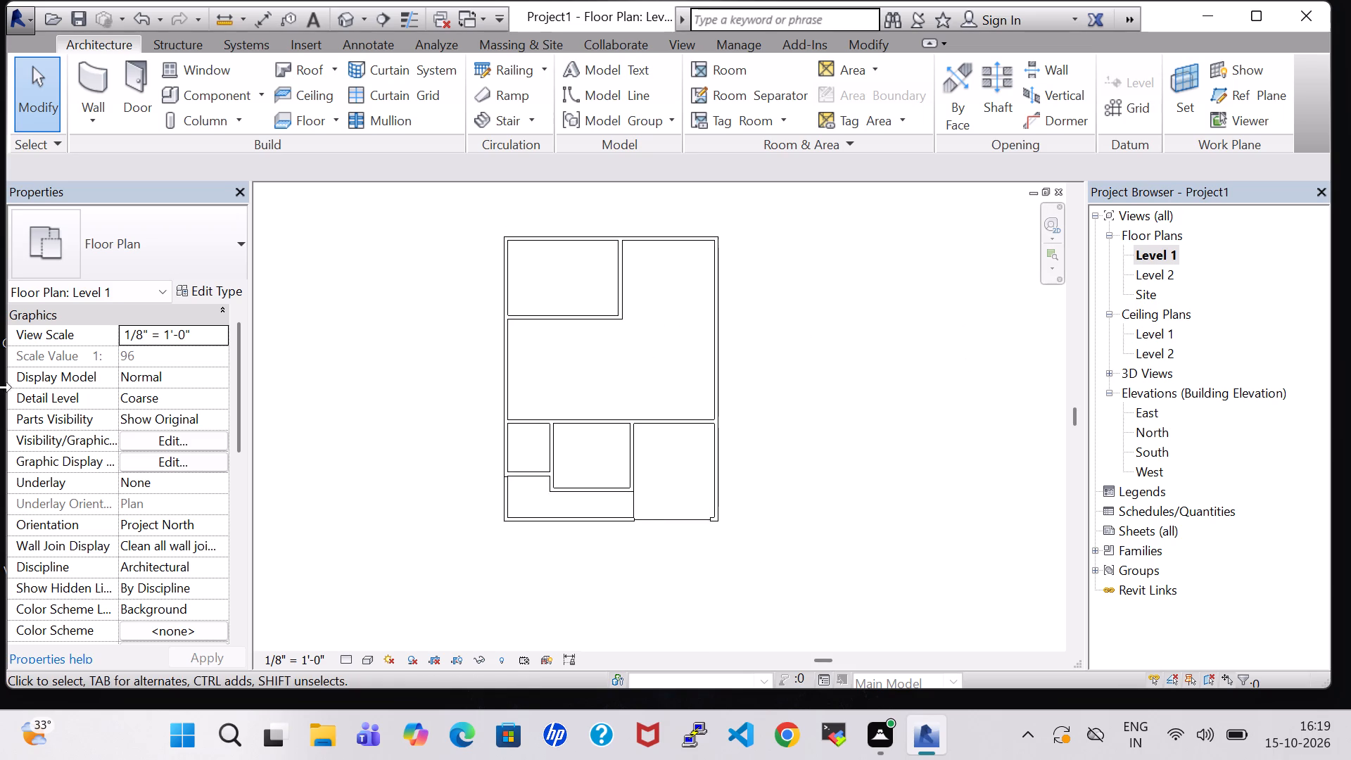
{"action": "left_click", "coordinate": [538, 519]}
{"action": "left_click", "coordinate": [395, 398]}
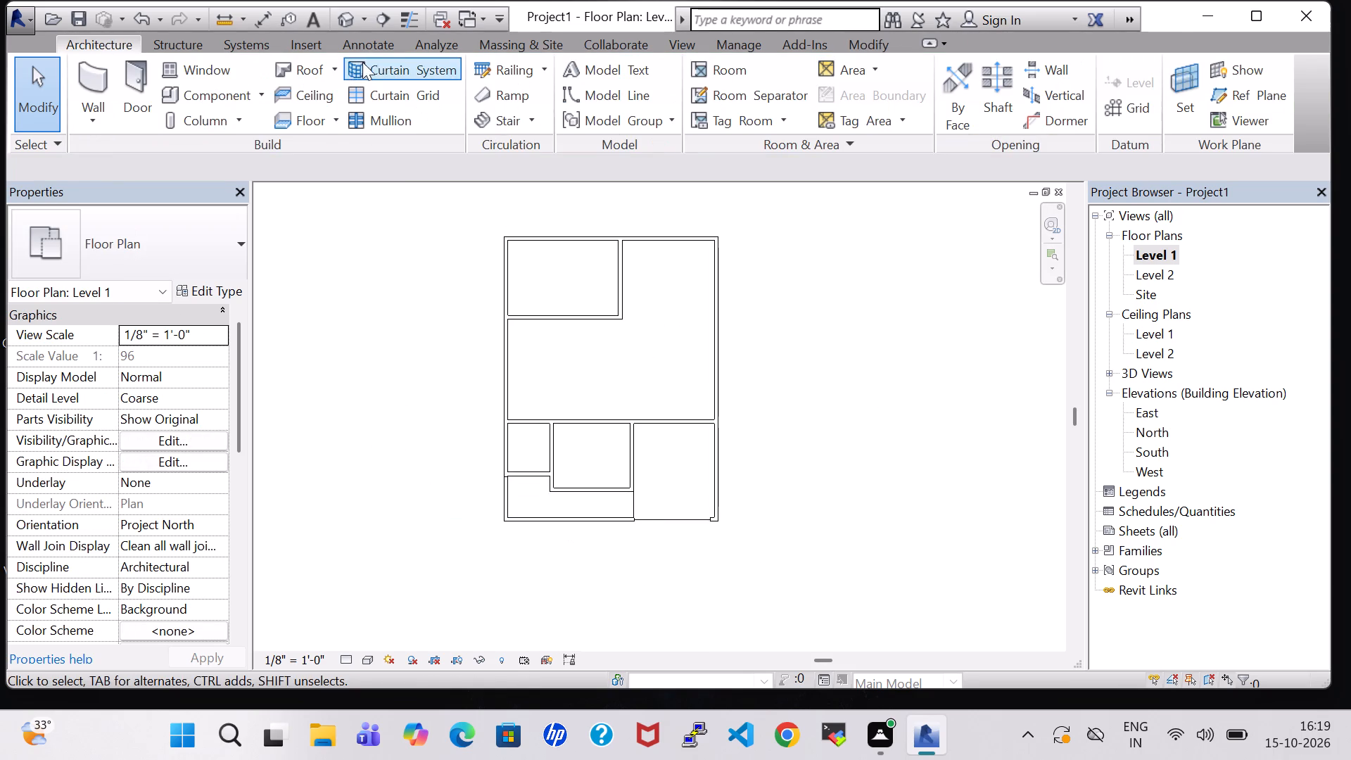
Create a Handrail - Rectangular railing about 7' 8" long on Level 1 along the outer face of the low lower left wall.
{"action": "left_click", "coordinate": [471, 61]}
{"action": "scroll", "coordinate": [520, 413], "scroll_direction": "up", "scroll_amount": 2}
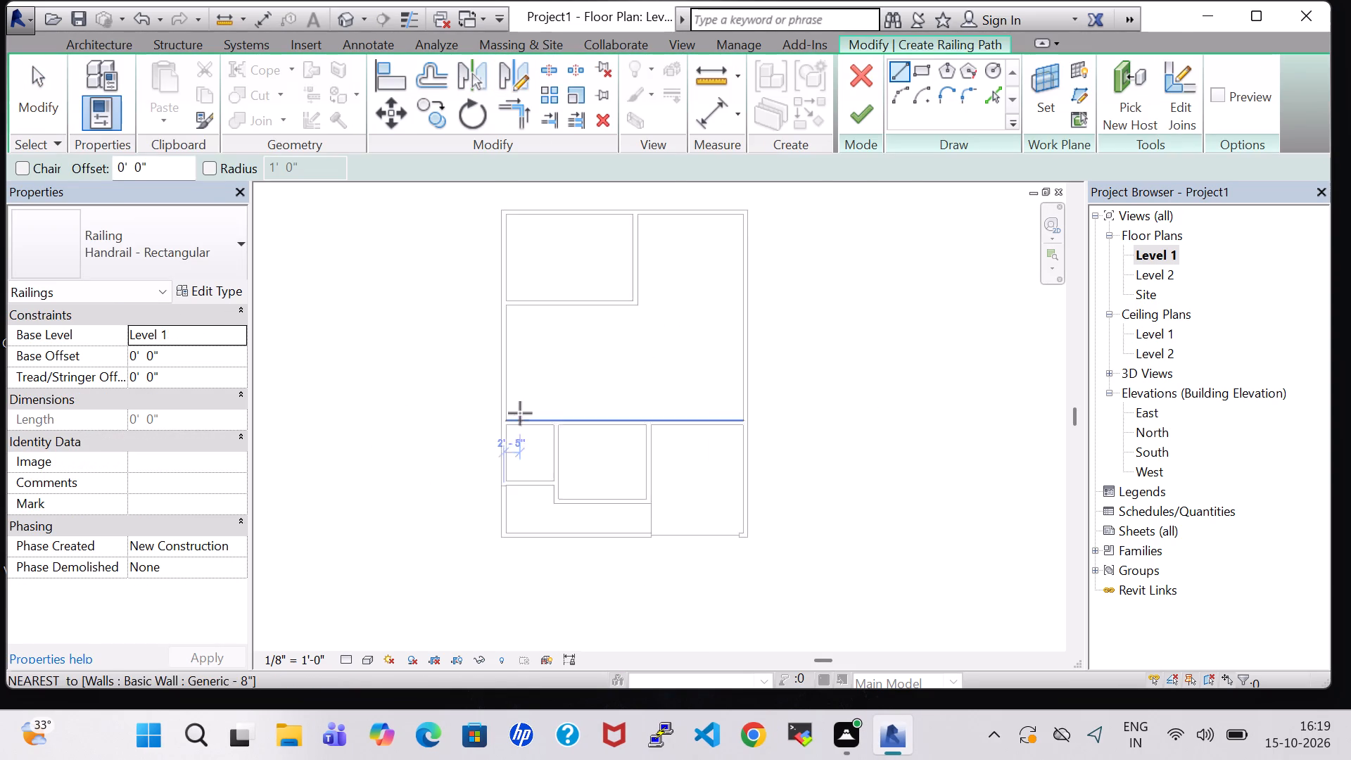
{"action": "scroll", "coordinate": [520, 413], "scroll_direction": "up", "scroll_amount": 5}
{"action": "middle_click_drag", "start_coordinate": [516, 498], "coordinate": [538, 298]}
{"action": "scroll", "coordinate": [543, 304], "scroll_direction": "up", "scroll_amount": 5}
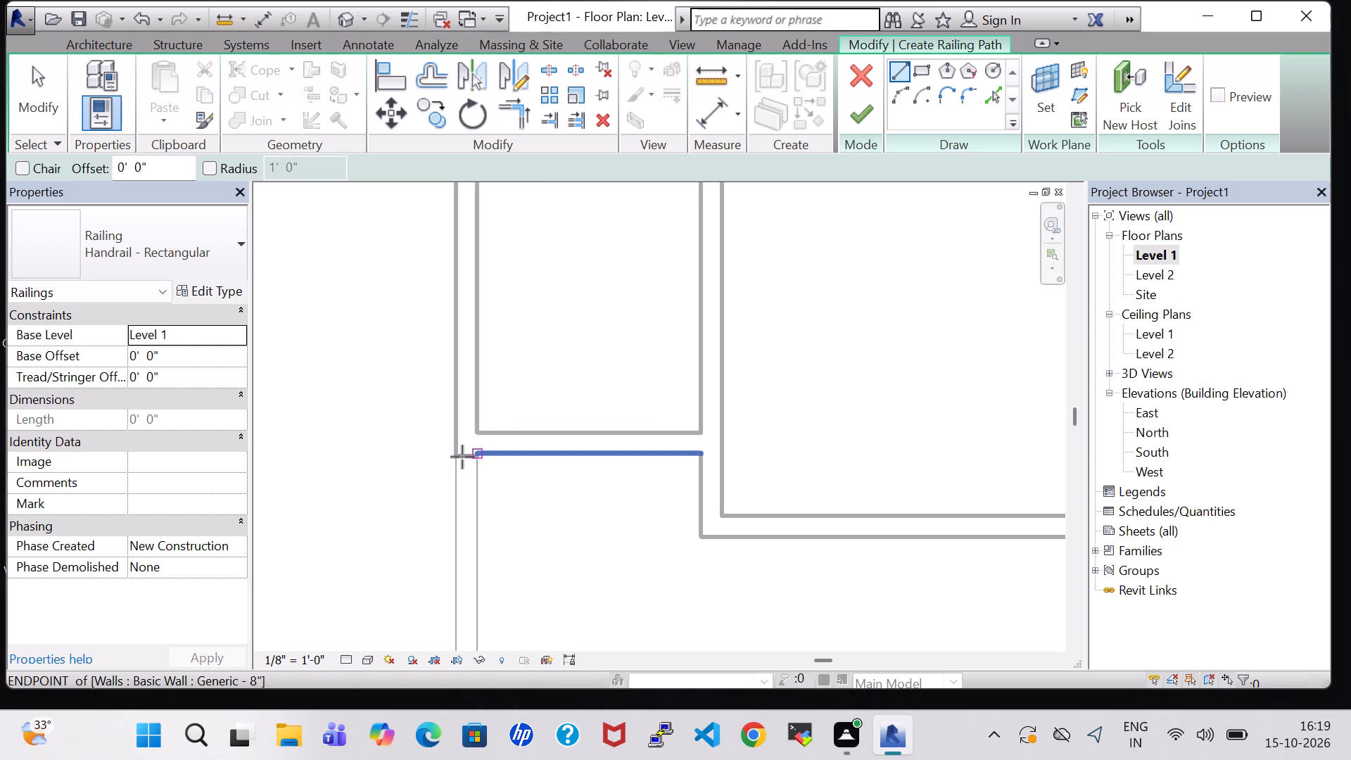
{"action": "left_click", "coordinate": [452, 460]}
{"action": "middle_click_drag", "start_coordinate": [455, 474], "coordinate": [457, 234]}
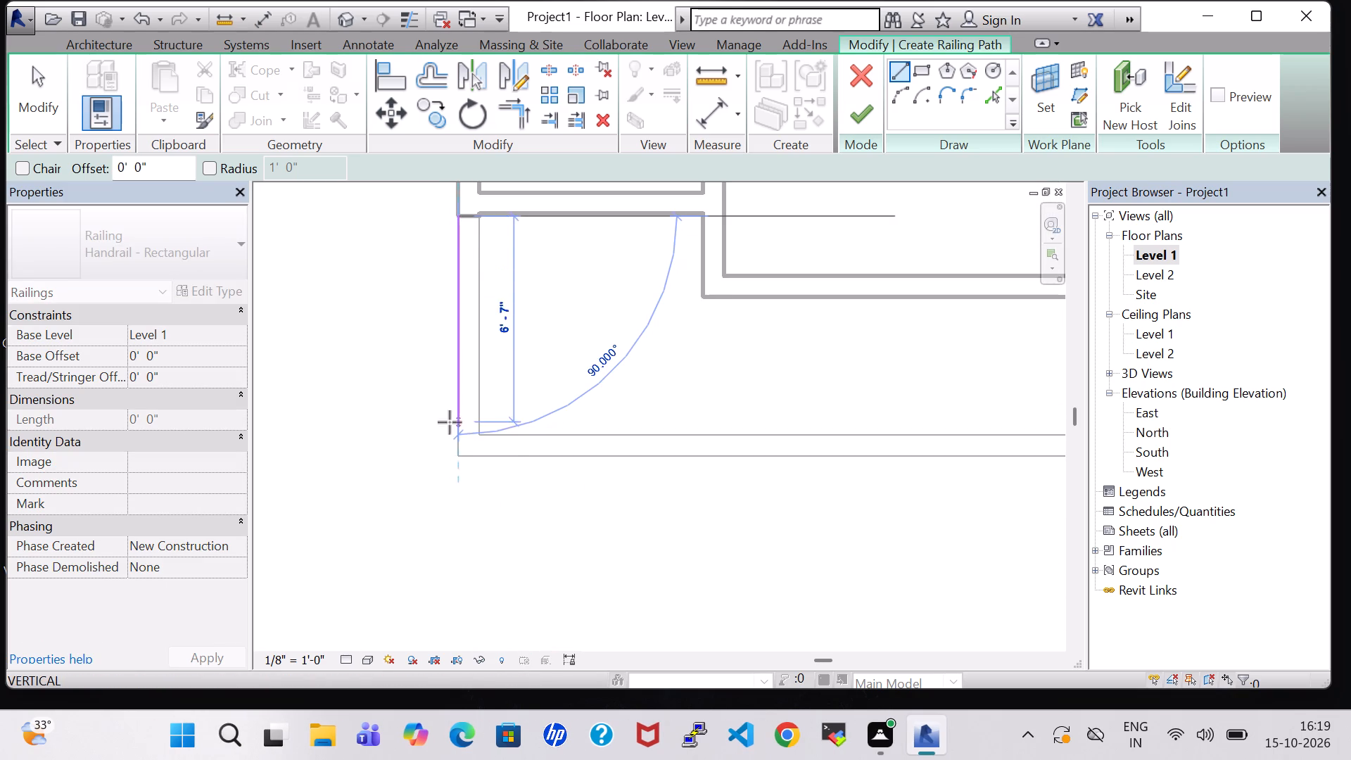
{"action": "left_click", "coordinate": [455, 453]}
{"action": "left_click", "coordinate": [870, 120]}
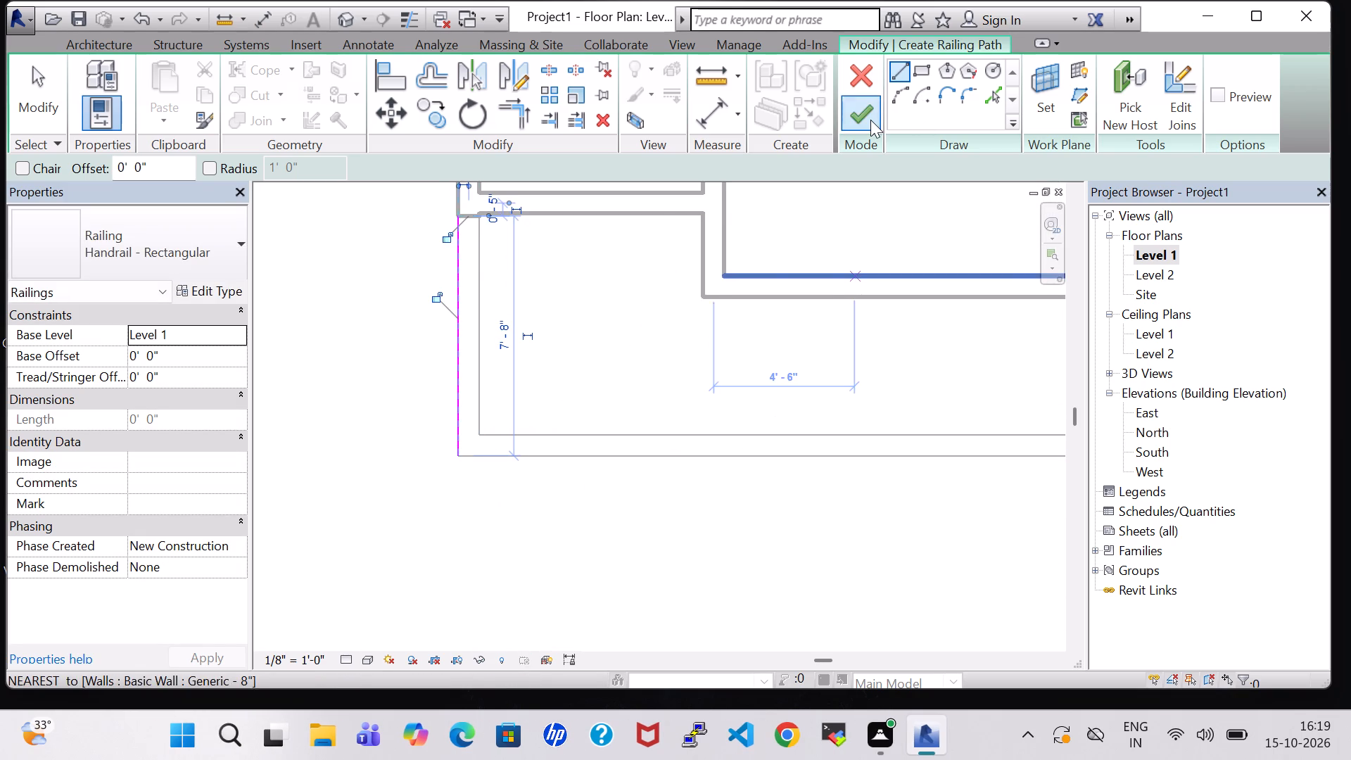
{"action": "left_click", "coordinate": [113, 32]}
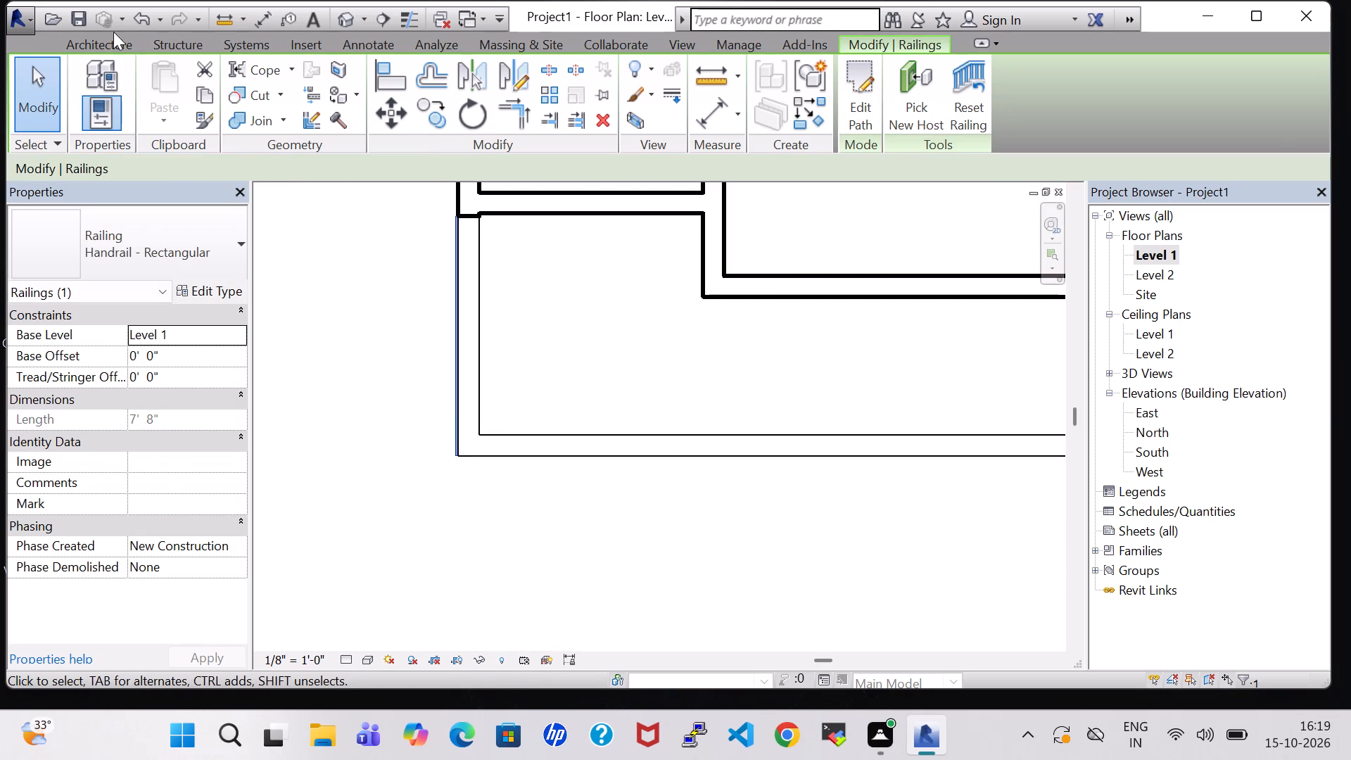
Create a Handrail - Rectangular railing about 22' 5" long on Level 1 along the outer face of the low front wall.
{"action": "left_click", "coordinate": [117, 37]}
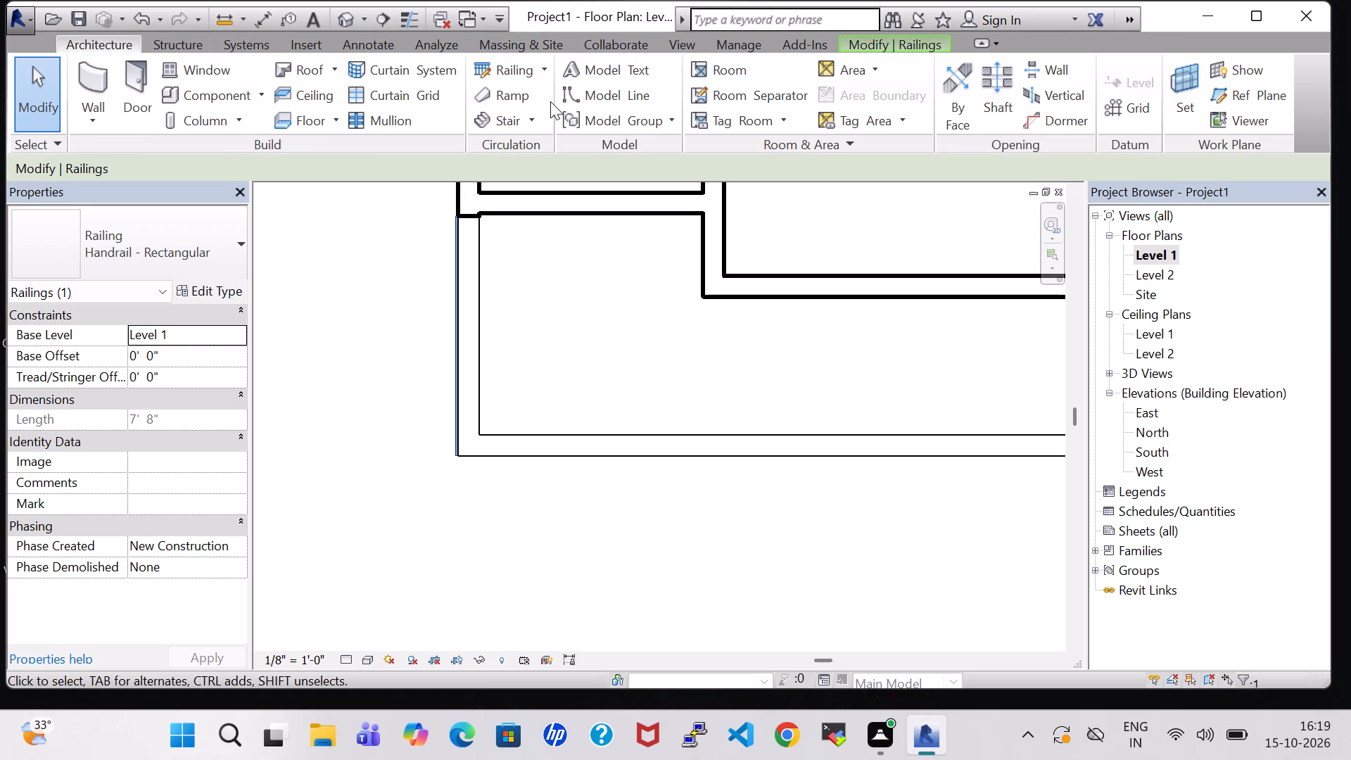
{"action": "left_click", "coordinate": [493, 68]}
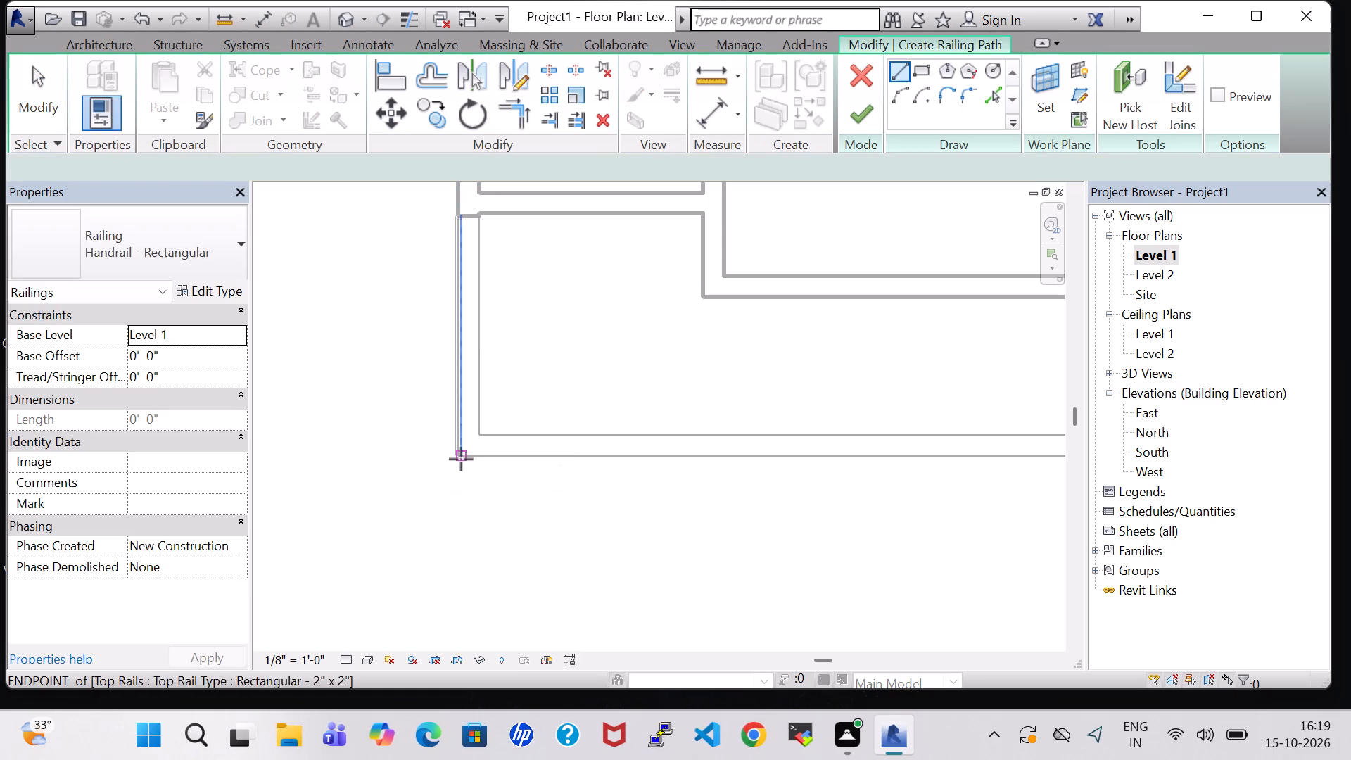
{"action": "left_click", "coordinate": [457, 455]}
{"action": "middle_click_drag", "start_coordinate": [616, 457], "coordinate": [278, 456]}
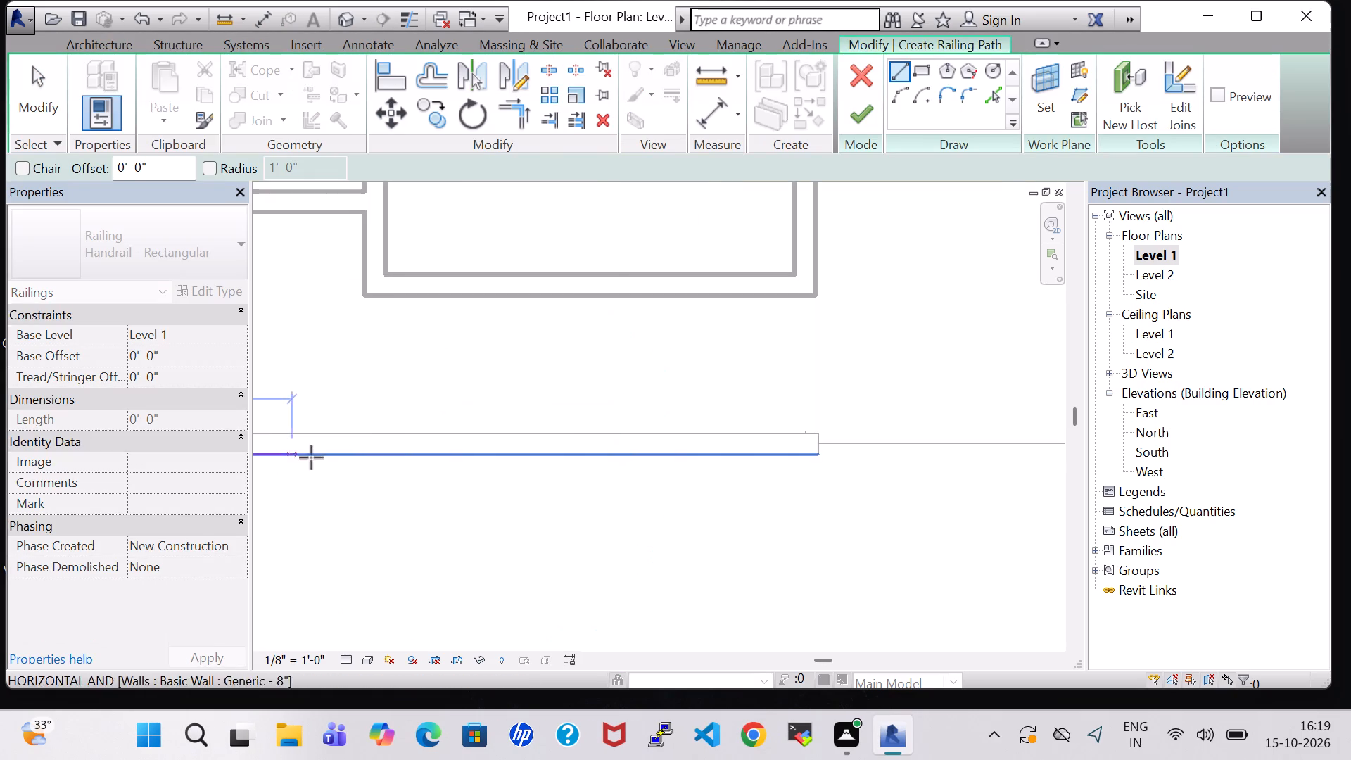
{"action": "left_click", "coordinate": [818, 457]}
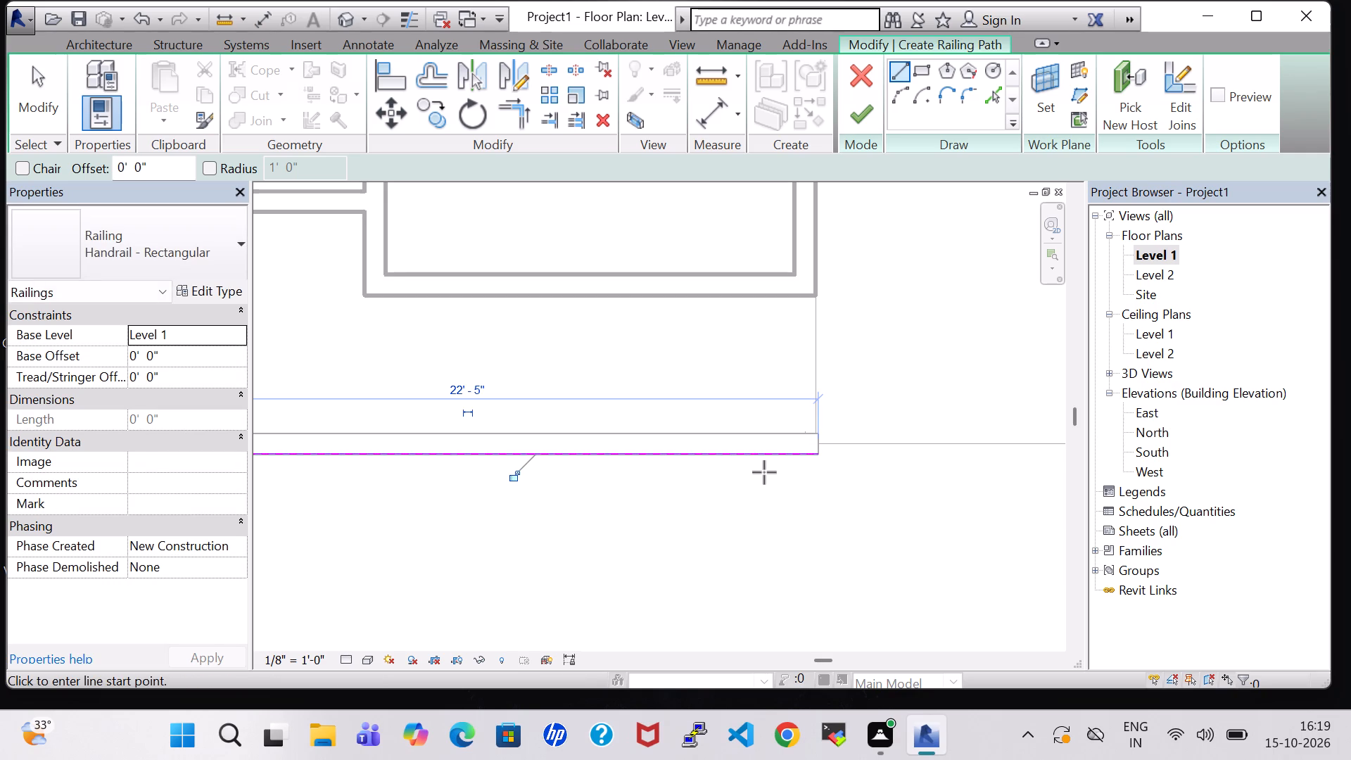
{"action": "scroll", "coordinate": [764, 472], "scroll_direction": "down", "scroll_amount": 1}
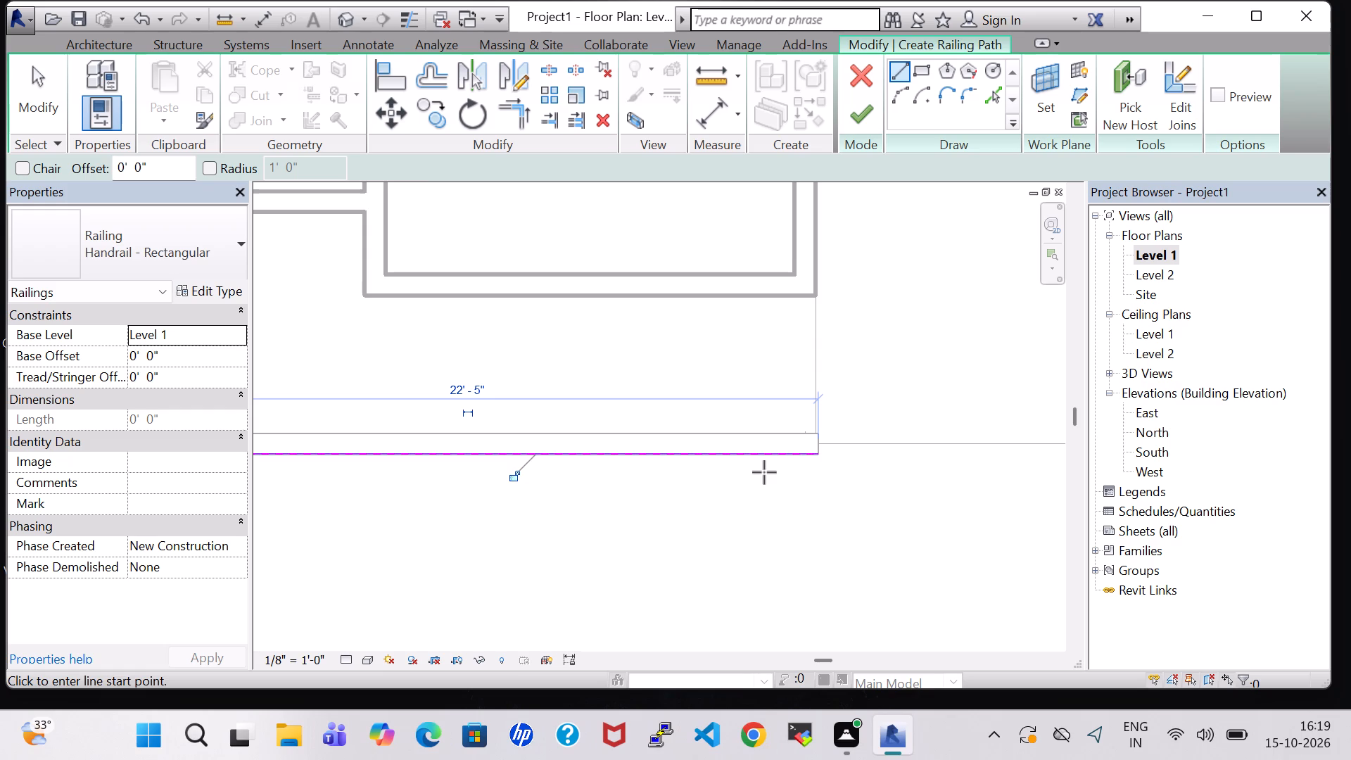
{"action": "middle_click_drag", "start_coordinate": [764, 464], "coordinate": [770, 512]}
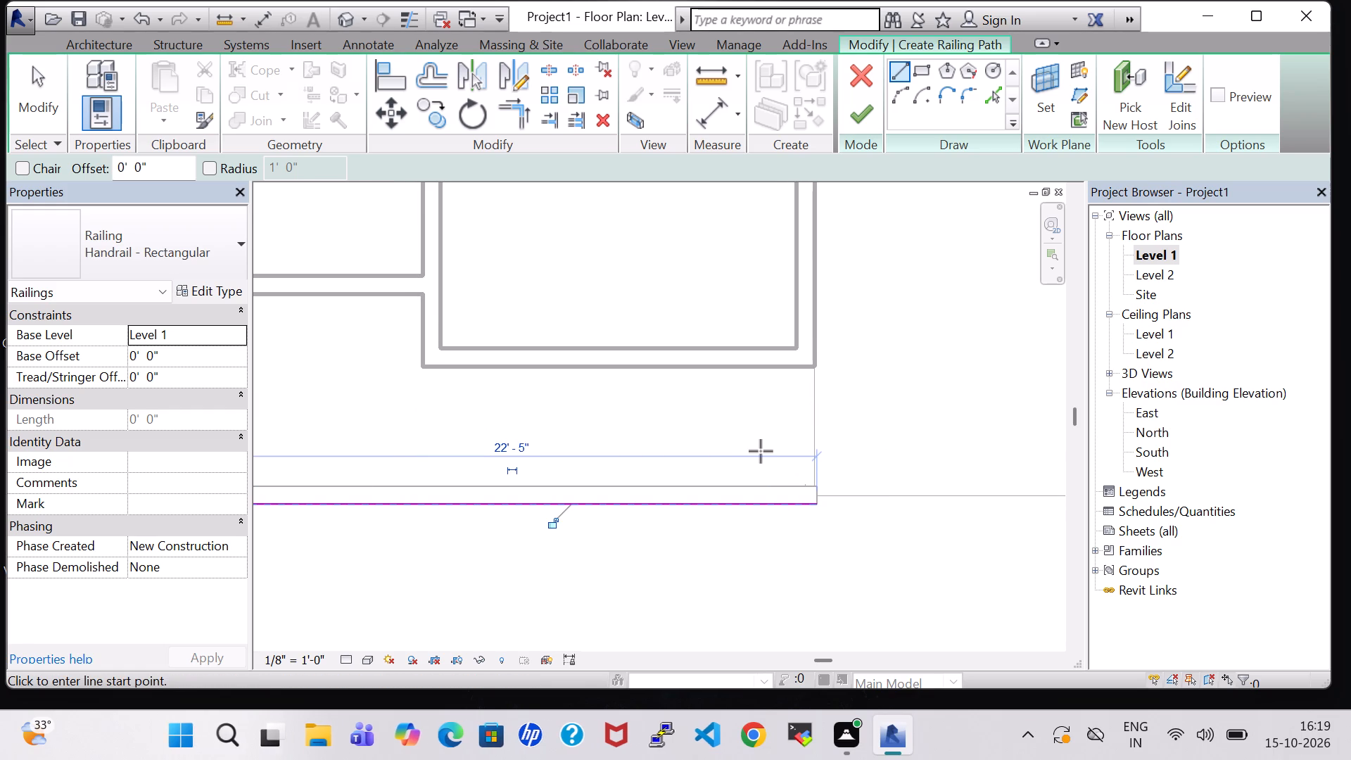
{"action": "left_click", "coordinate": [870, 110]}
In the default 3D view, set the long front railing's base offset to 4' 0".
{"action": "left_click", "coordinate": [343, 8]}
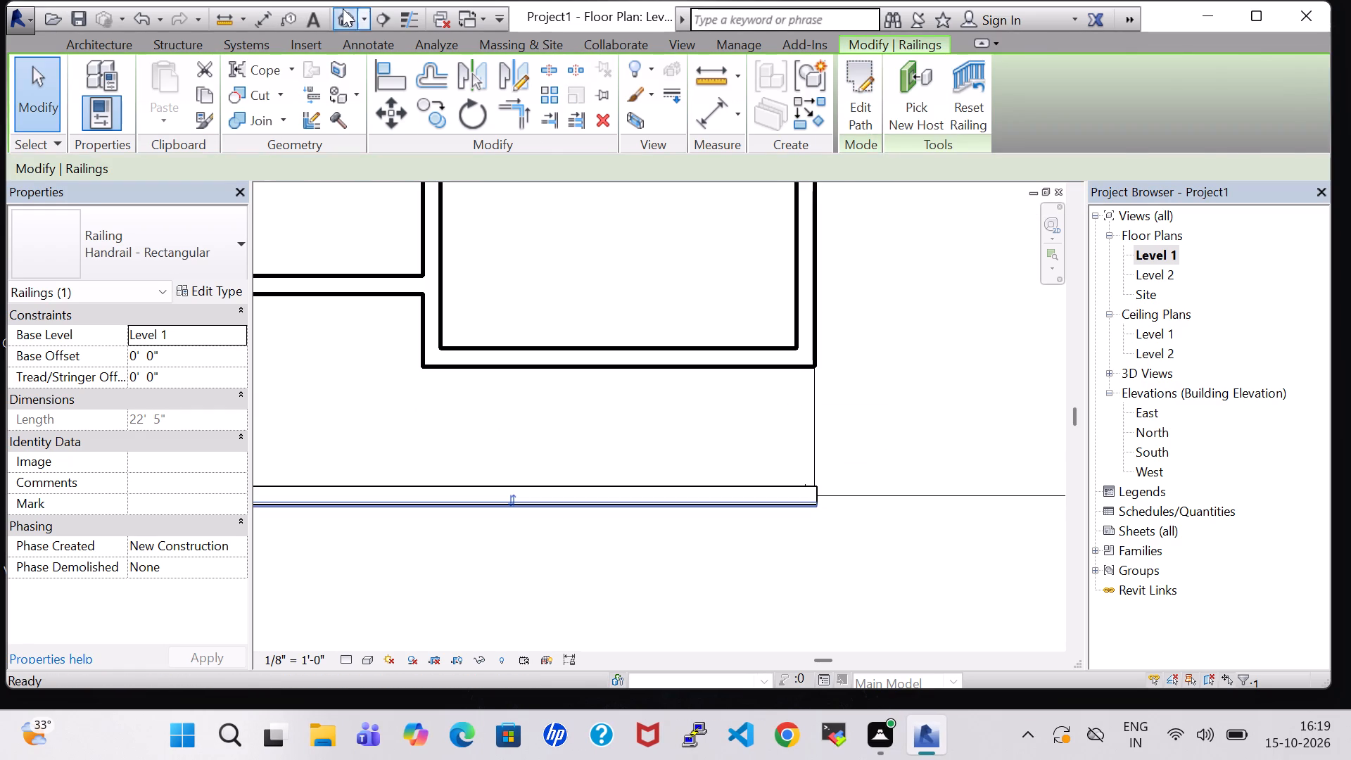
{"action": "scroll", "coordinate": [650, 599], "scroll_direction": "up", "scroll_amount": 3}
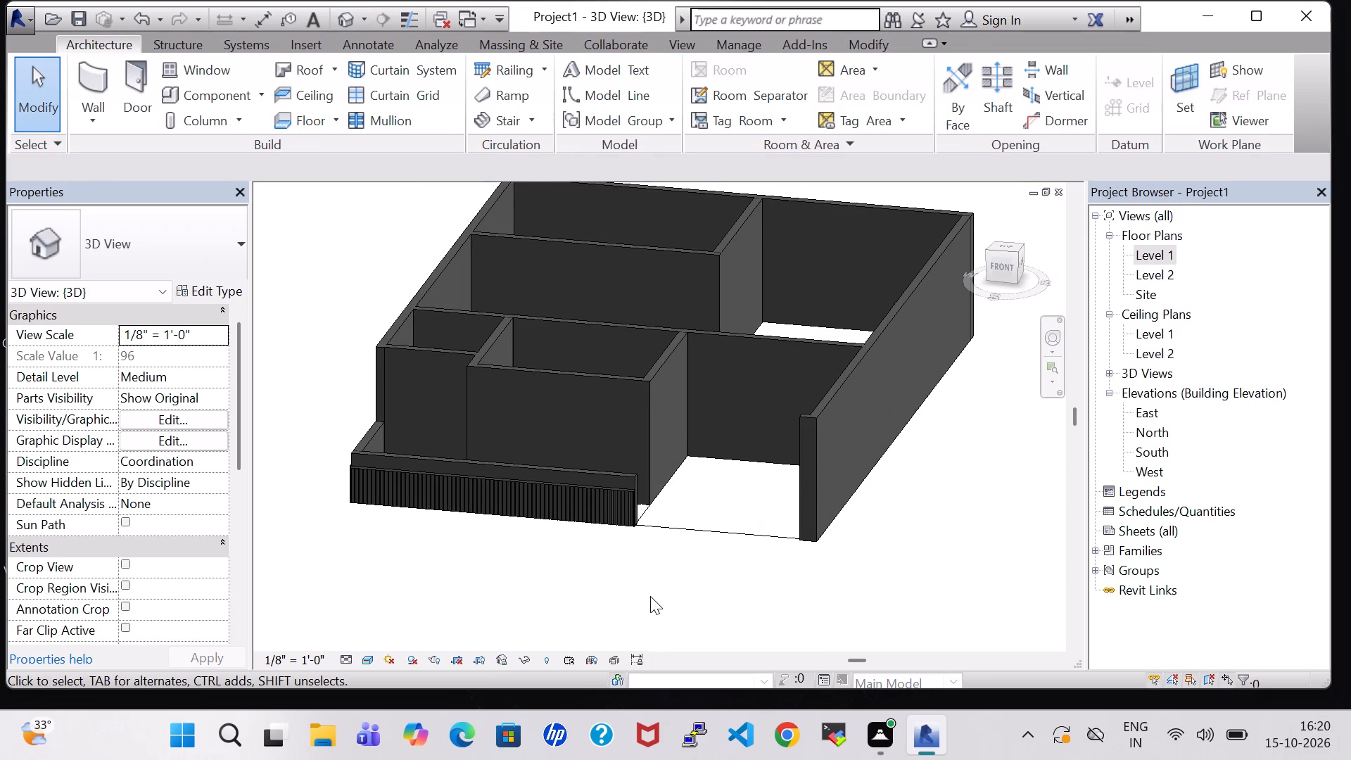
{"action": "left_click", "coordinate": [567, 477]}
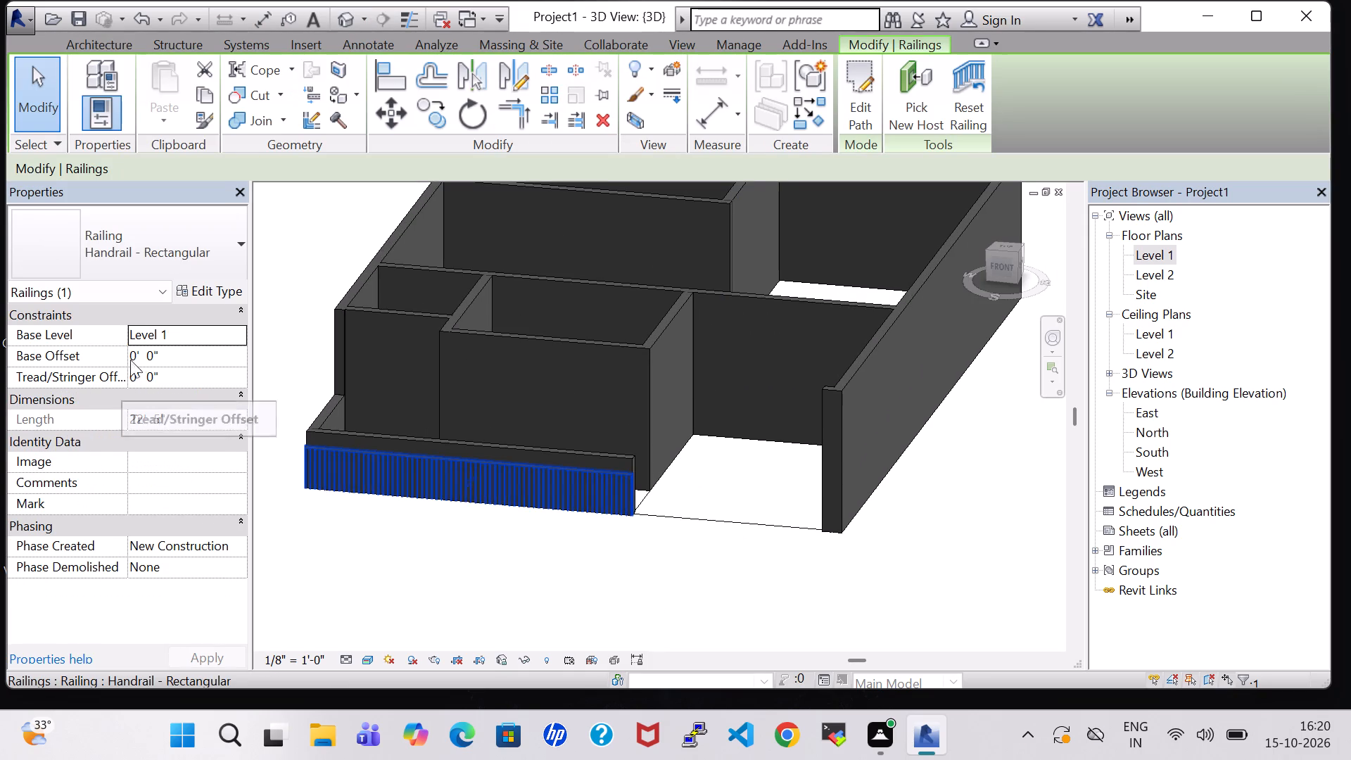
{"action": "left_click", "coordinate": [135, 359]}
{"action": "key", "text": "Right"}
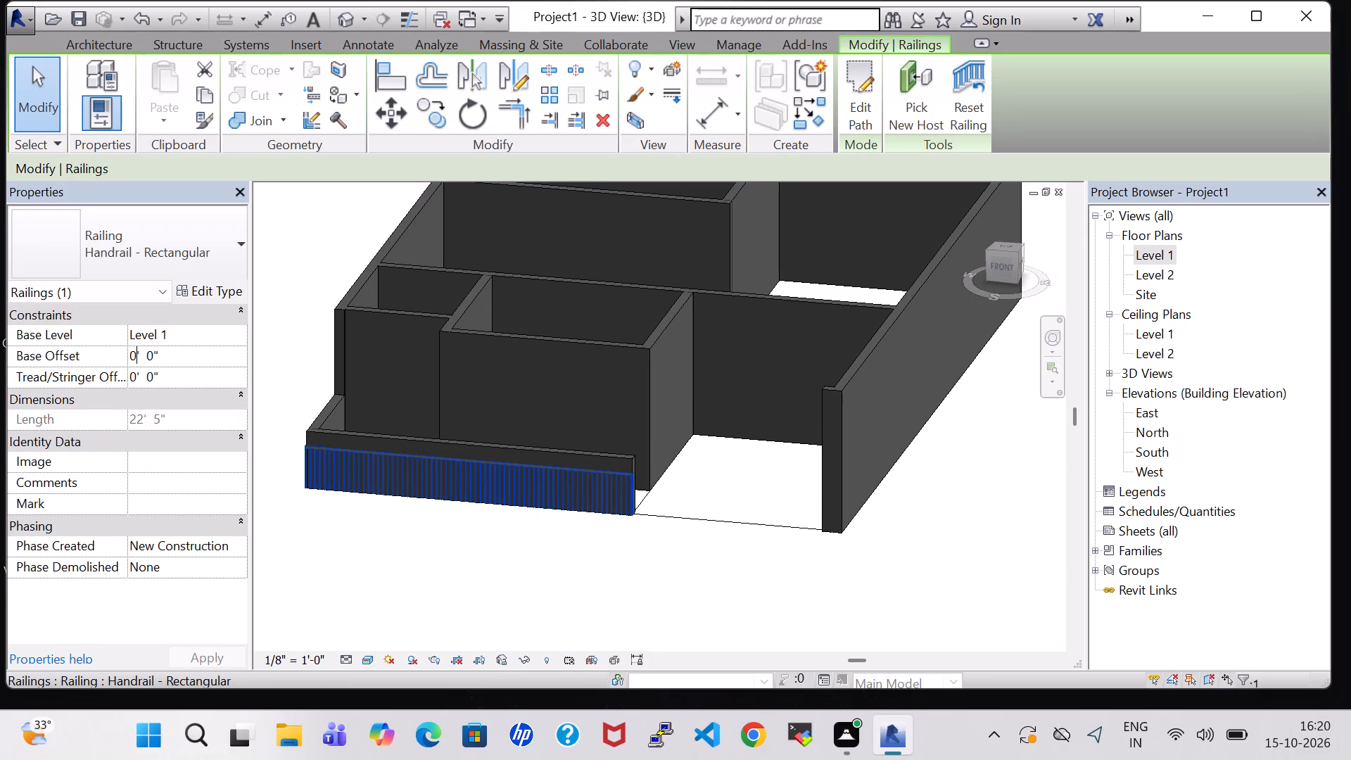
{"action": "key", "text": "BackSpace"}
{"action": "key", "text": "4"}
{"action": "key", "text": "Return"}
{"action": "left_click", "coordinate": [424, 597]}
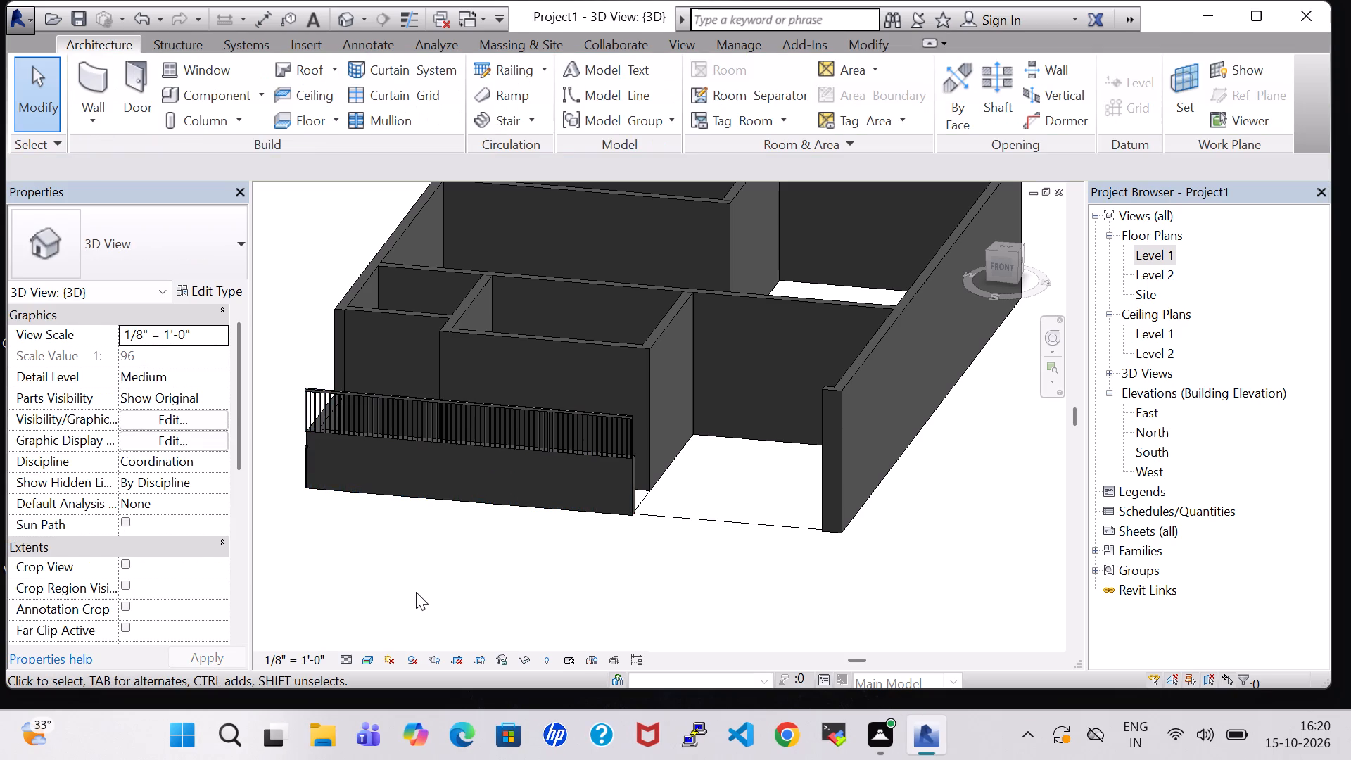
Set the base offset of the short side railing to 4' 0".
{"action": "middle_click_drag", "start_coordinate": [414, 591], "coordinate": [622, 569], "text": "shift"}
{"action": "left_click", "coordinate": [839, 463]}
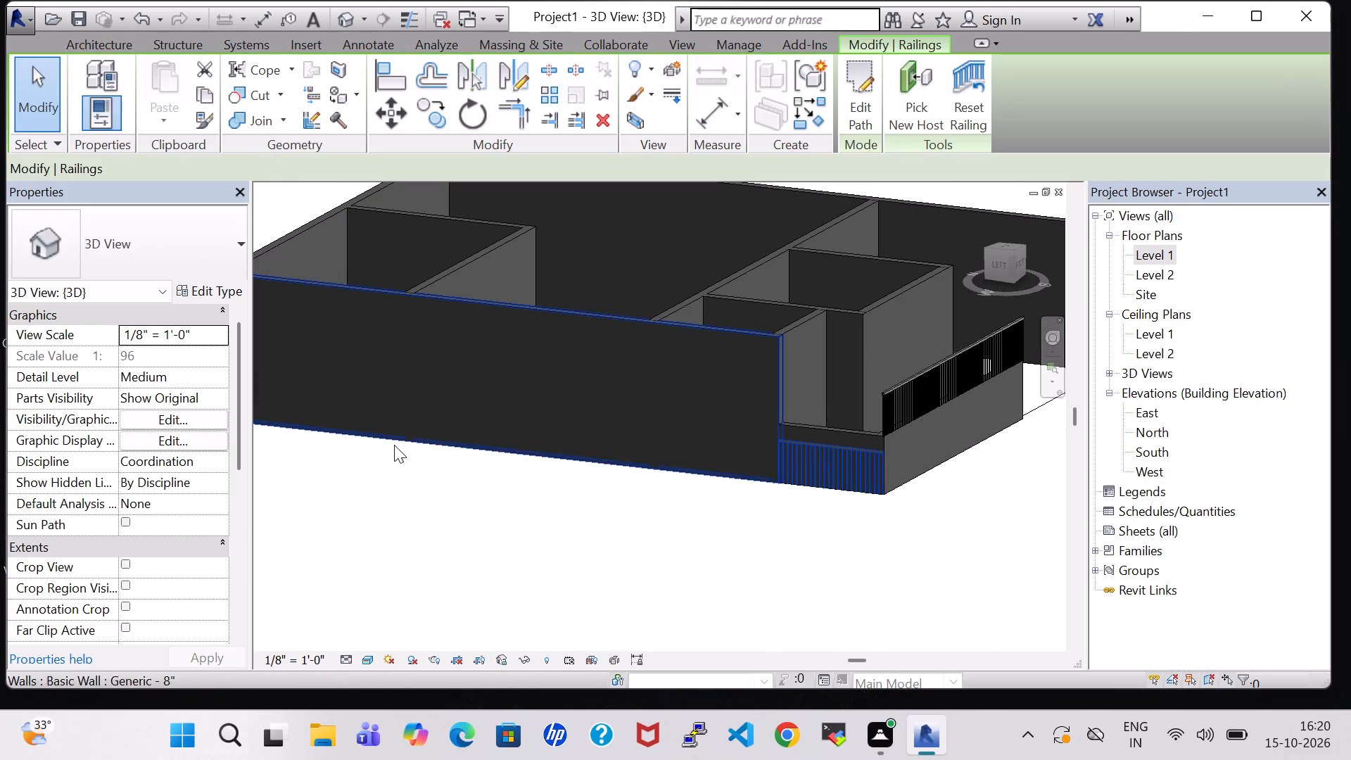
{"action": "left_click", "coordinate": [137, 350]}
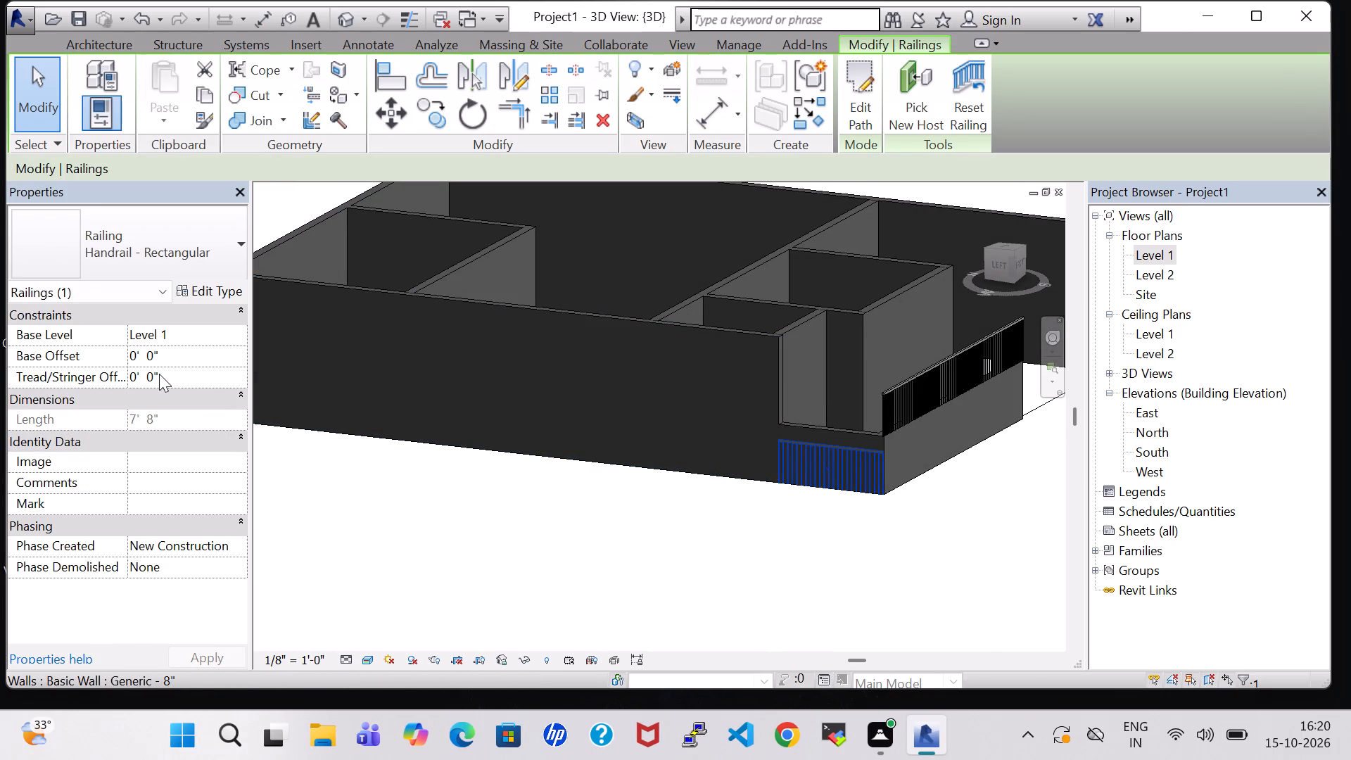
{"action": "key", "text": "BackSpace"}
{"action": "key", "text": "4"}
{"action": "key", "text": "Return"}
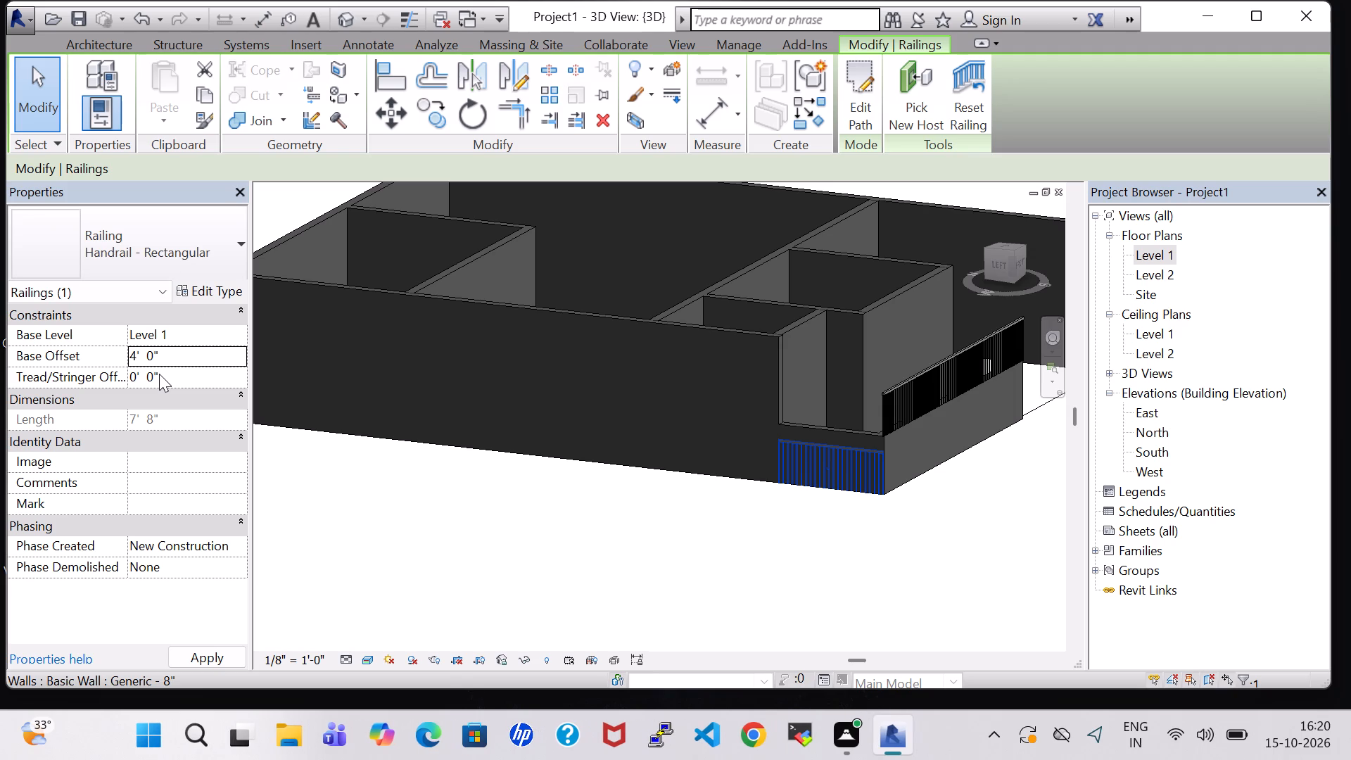
{"action": "left_click", "coordinate": [538, 520]}
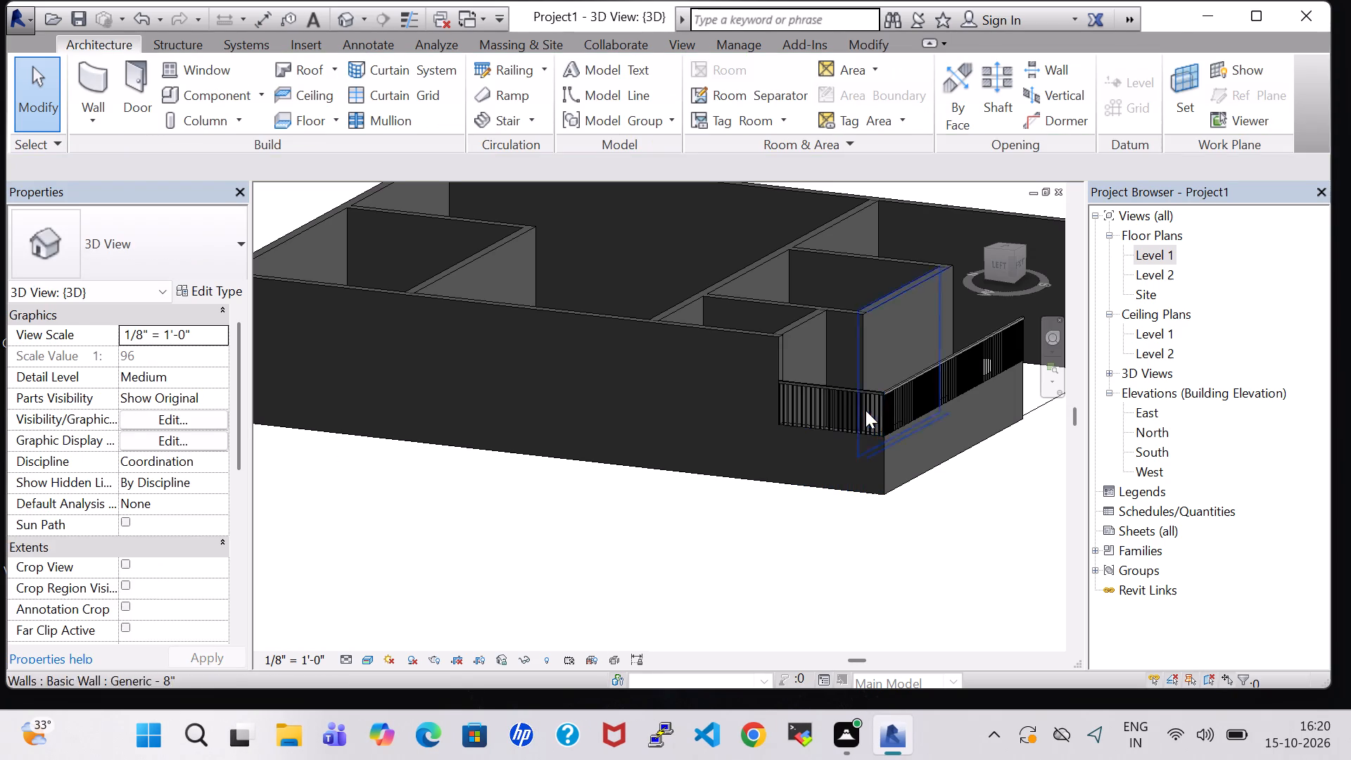
Change the short side railing's type to Glass Panel - Bottom Fill.
{"action": "left_click", "coordinate": [865, 405]}
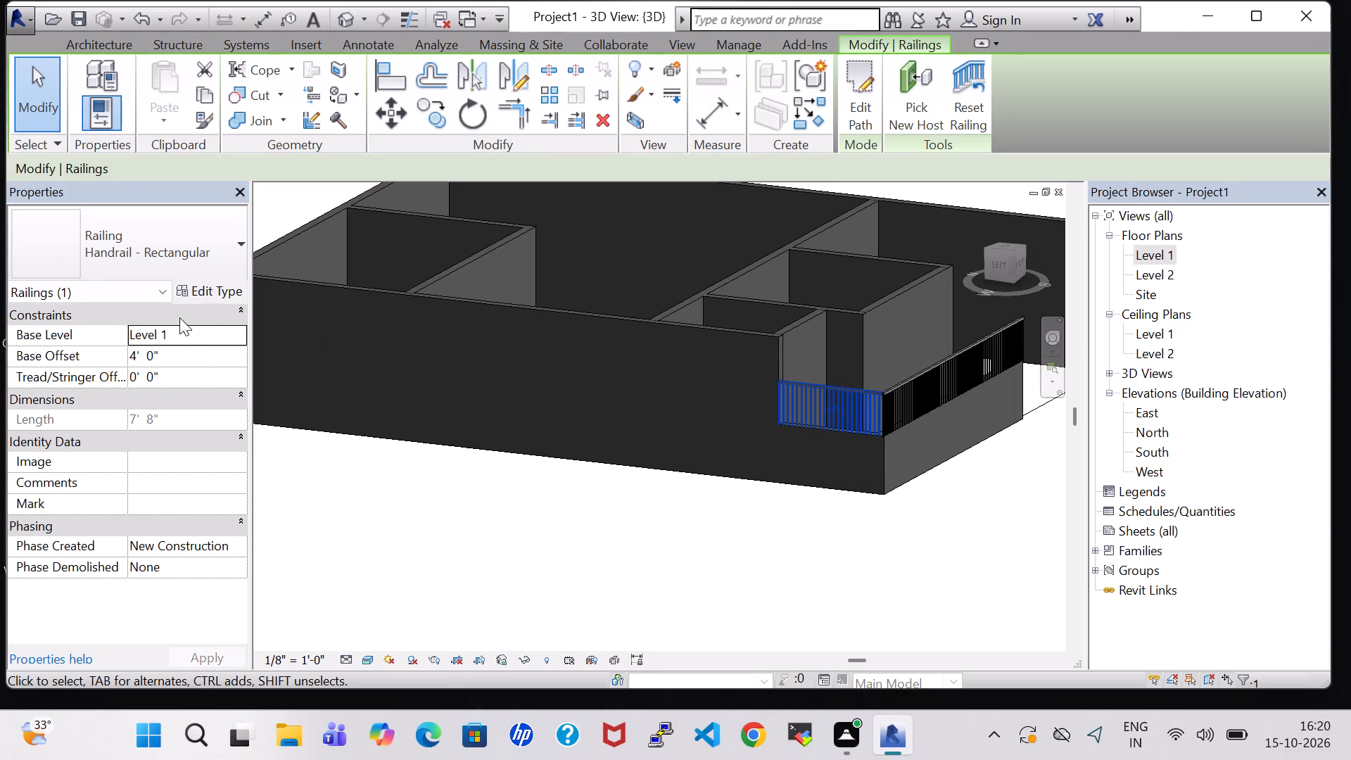
{"action": "left_click", "coordinate": [208, 260]}
{"action": "scroll", "coordinate": [161, 352], "scroll_direction": "up", "scroll_amount": 2}
{"action": "left_click", "coordinate": [160, 316]}
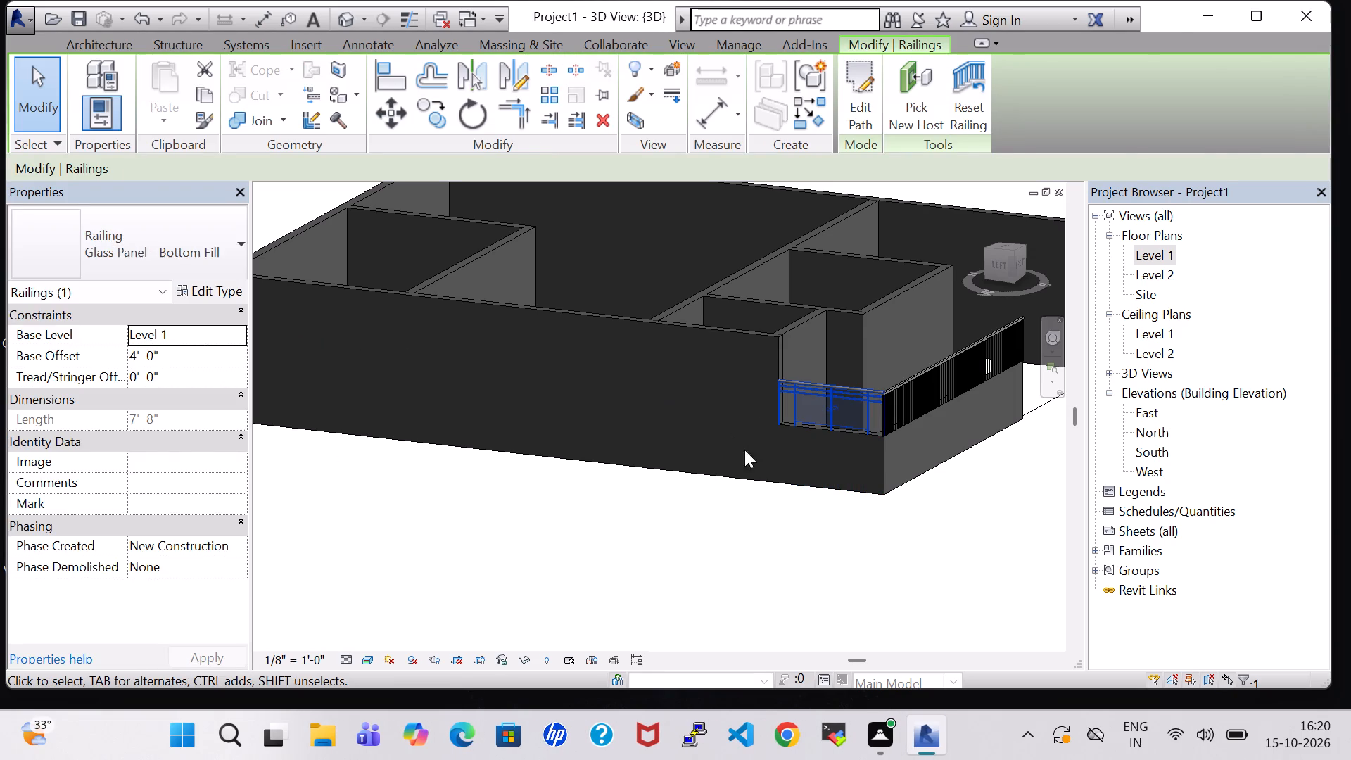
{"action": "left_click", "coordinate": [762, 547]}
Change the long front railing's type to Glass Panel - Bottom Fill as well.
{"action": "left_click", "coordinate": [956, 374]}
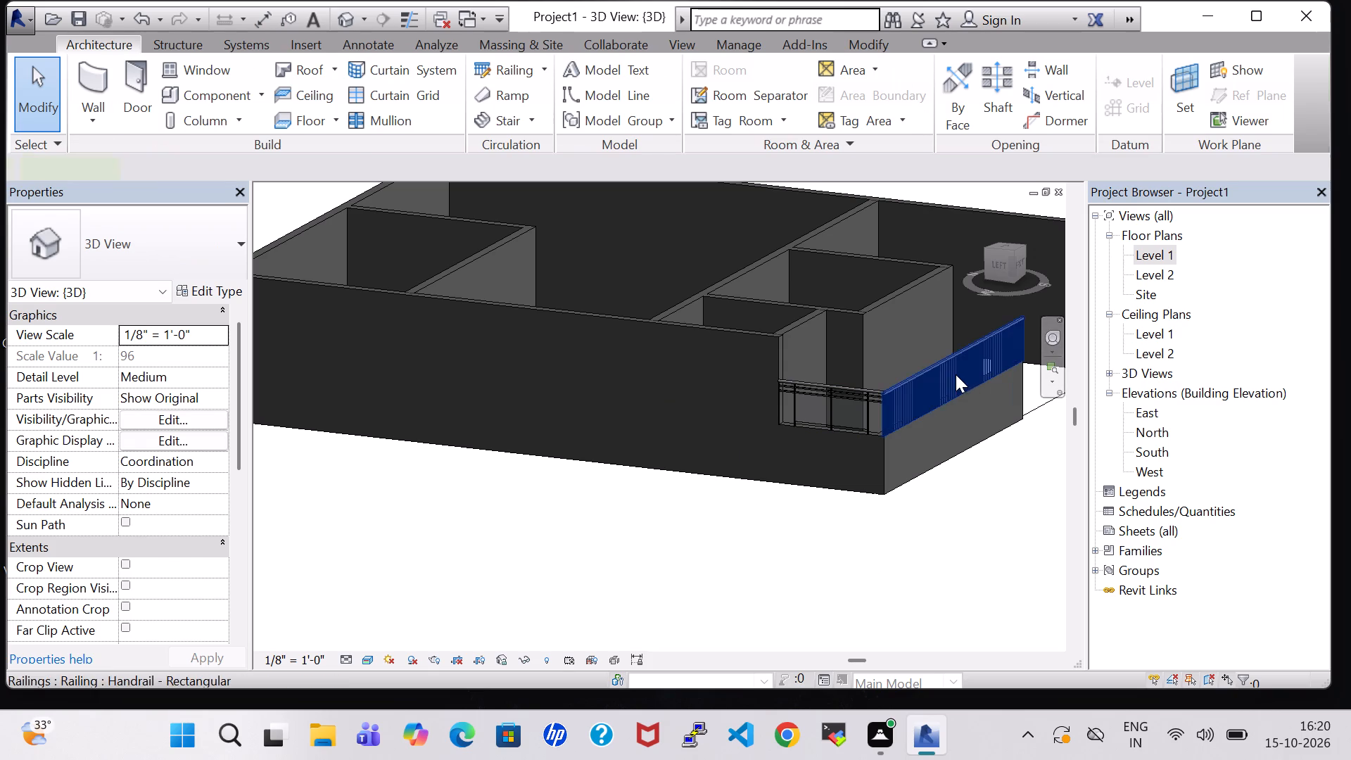
{"action": "left_click", "coordinate": [205, 243]}
{"action": "scroll", "coordinate": [117, 319], "scroll_direction": "up", "scroll_amount": 3}
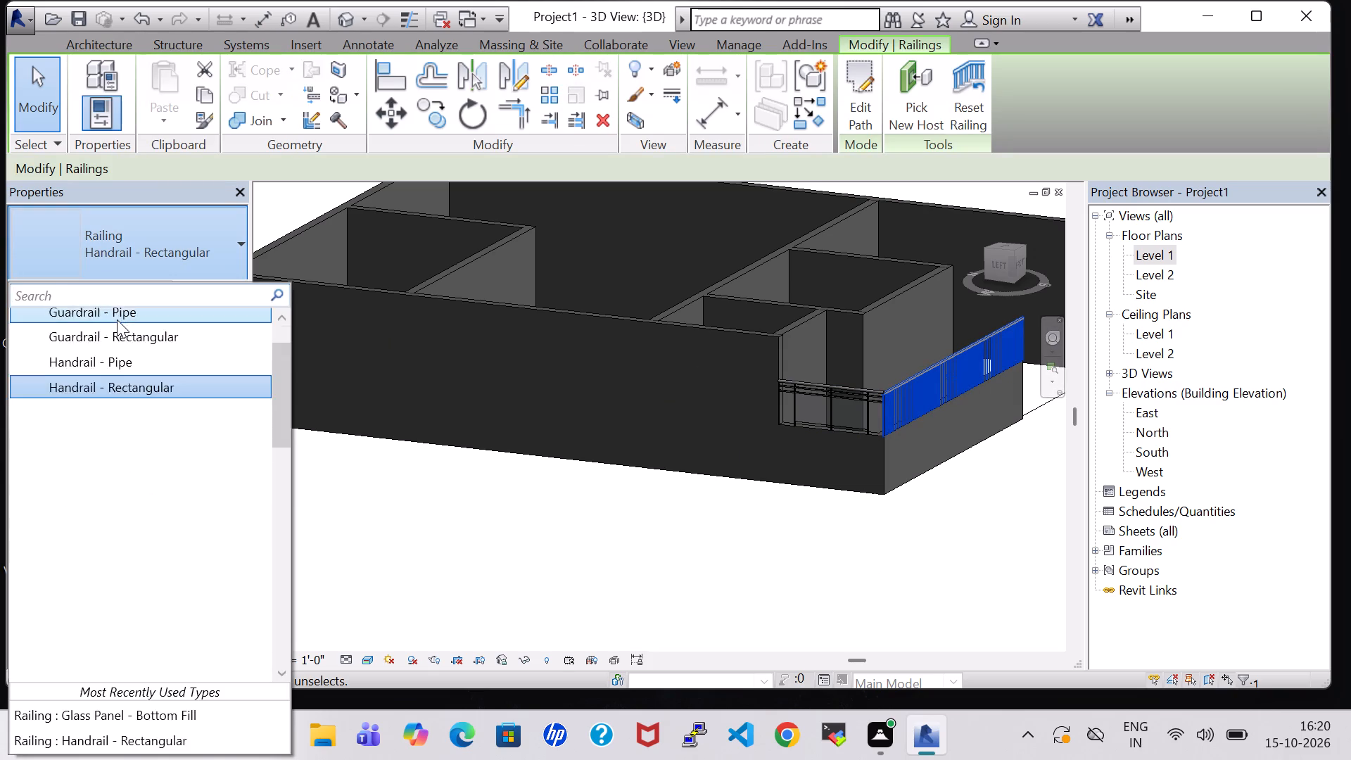
{"action": "left_click", "coordinate": [118, 343]}
{"action": "left_click", "coordinate": [579, 544]}
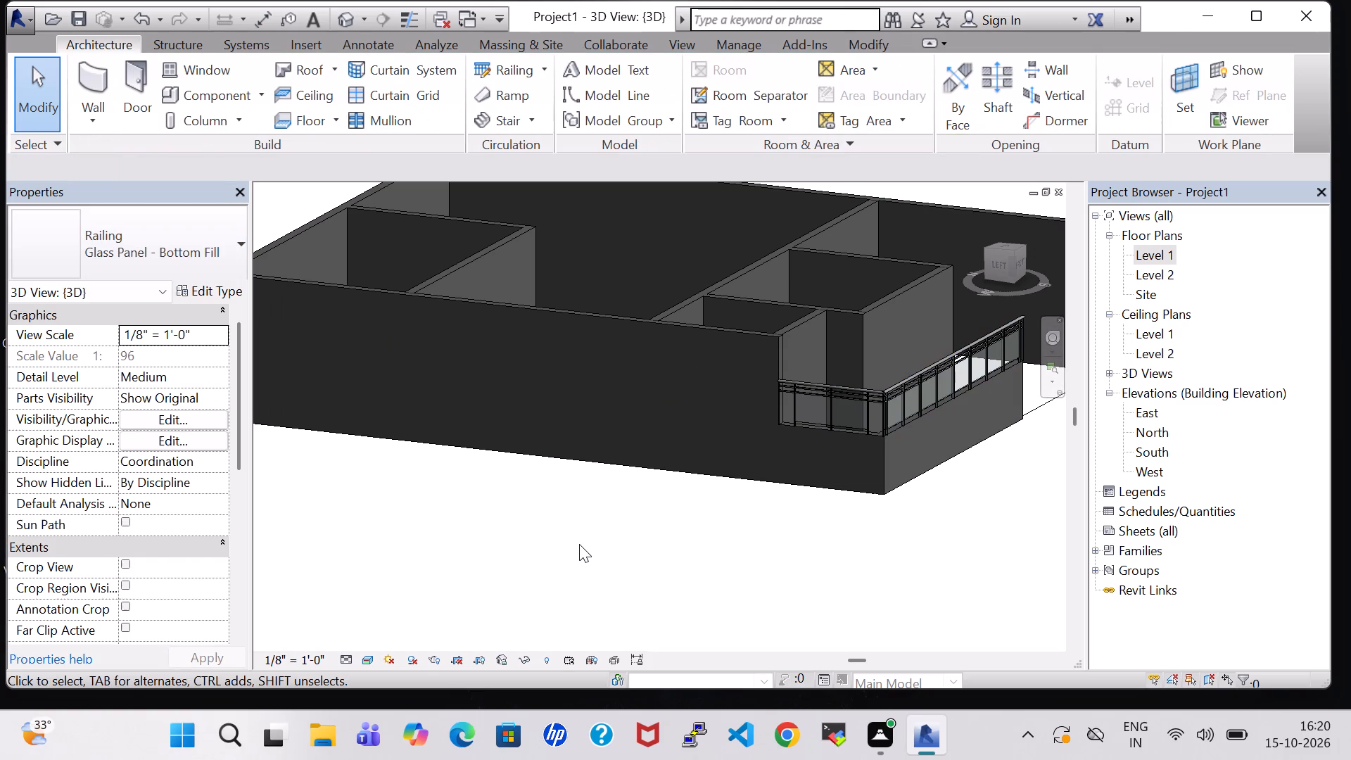
Examine both glass railings at the wall corner and along the front of the building in 3D.
{"action": "middle_click_drag", "start_coordinate": [579, 544], "coordinate": [594, 549], "text": "shift"}
{"action": "scroll", "coordinate": [882, 454], "scroll_direction": "up", "scroll_amount": 6}
{"action": "middle_click_drag", "start_coordinate": [870, 536], "coordinate": [775, 528], "text": "shift"}
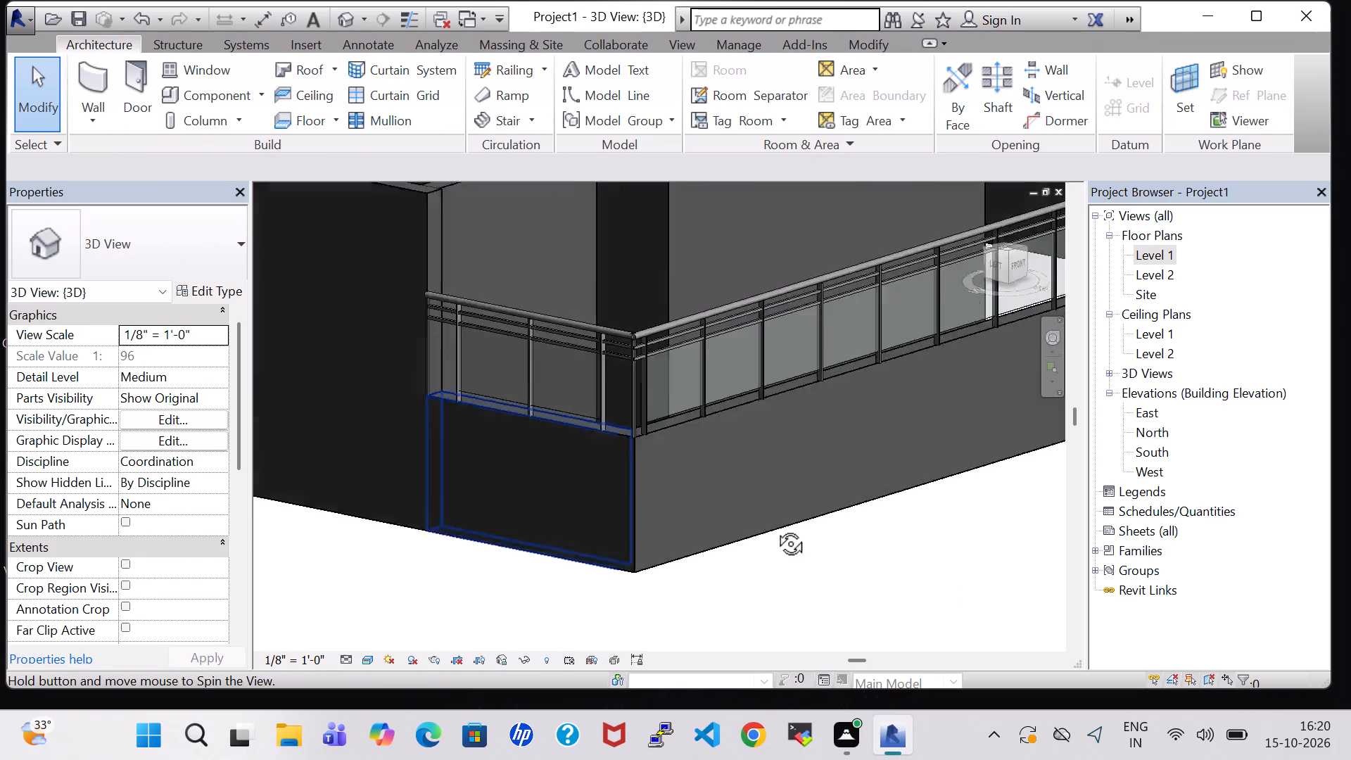
{"action": "middle_click_drag", "start_coordinate": [775, 528], "coordinate": [721, 519], "text": "shift"}
{"action": "scroll", "coordinate": [607, 543], "scroll_direction": "down", "scroll_amount": 5}
{"action": "middle_click_drag", "start_coordinate": [607, 543], "coordinate": [576, 552], "text": "shift"}
{"action": "middle_click_drag", "start_coordinate": [759, 563], "coordinate": [692, 578]}
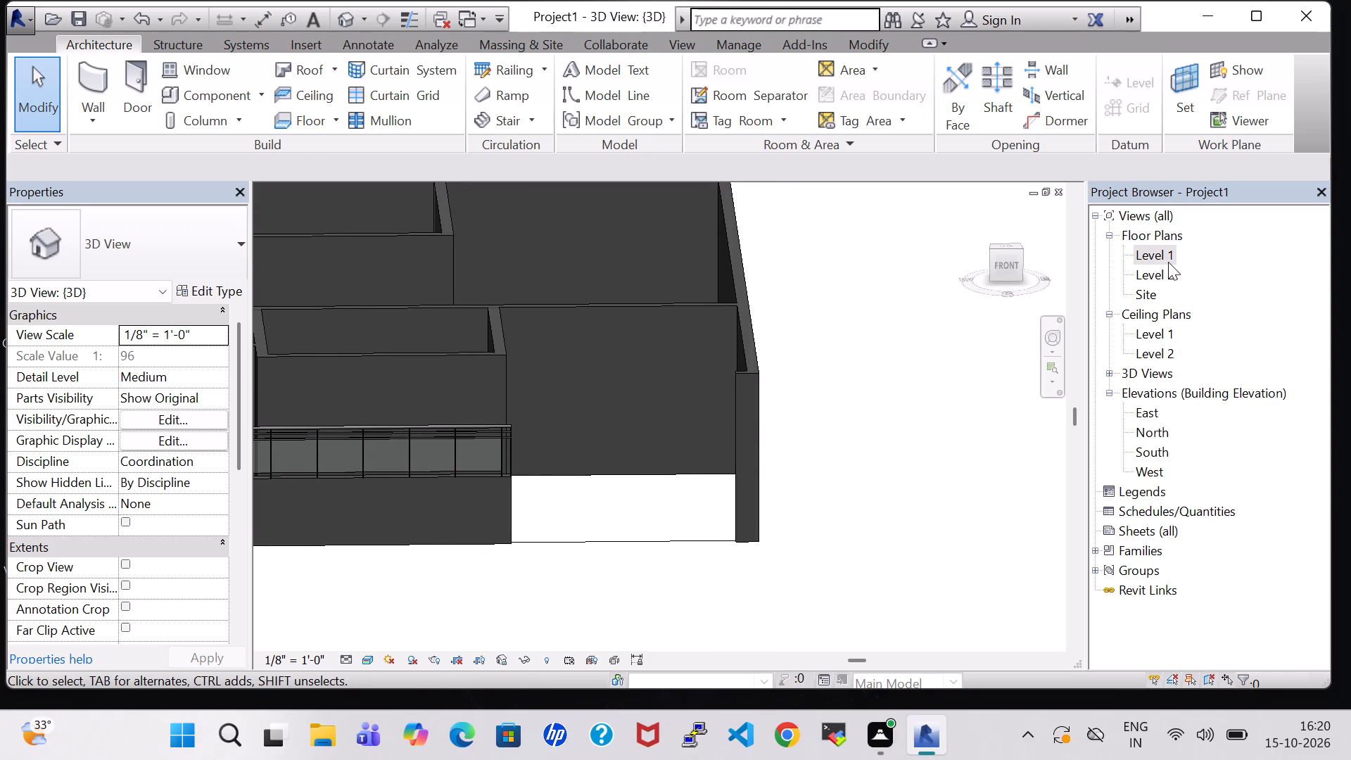
From the Level 1 plan, create a four-point toposurface at elevation 0' 0" over the open front-right space, and check it in 3D.
{"action": "double_click", "coordinate": [1160, 259]}
{"action": "scroll", "coordinate": [790, 372], "scroll_direction": "down", "scroll_amount": 3}
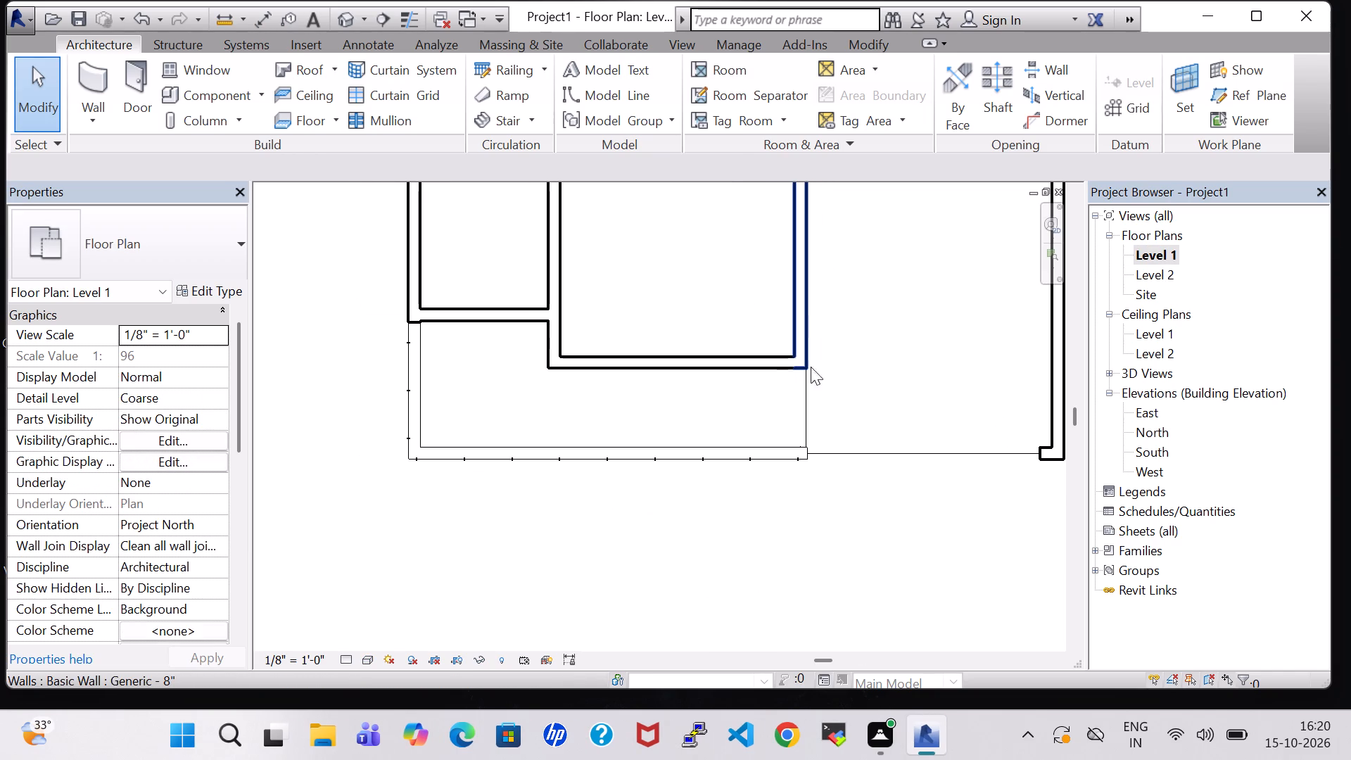
{"action": "middle_click_drag", "start_coordinate": [837, 360], "coordinate": [844, 409]}
{"action": "scroll", "coordinate": [844, 409], "scroll_direction": "down", "scroll_amount": 1}
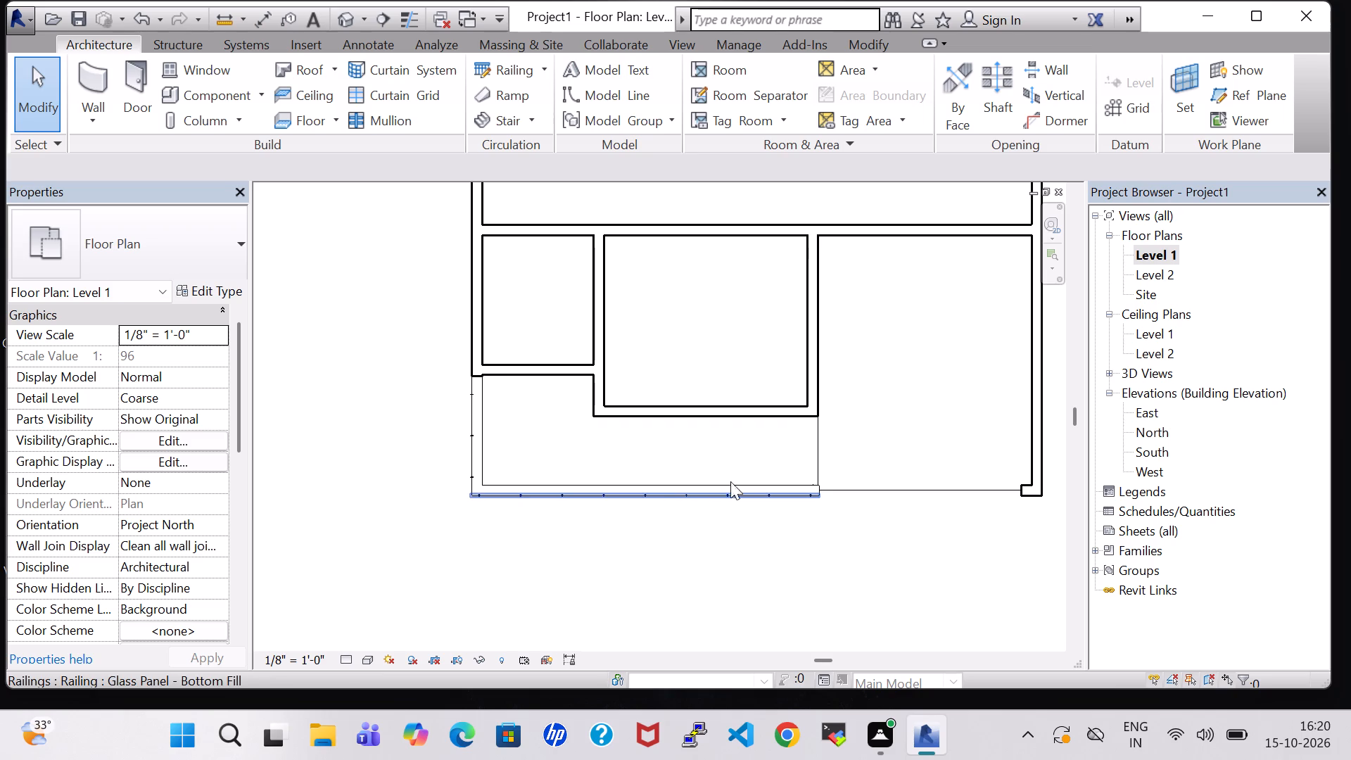
{"action": "middle_click_drag", "start_coordinate": [852, 436], "coordinate": [811, 431]}
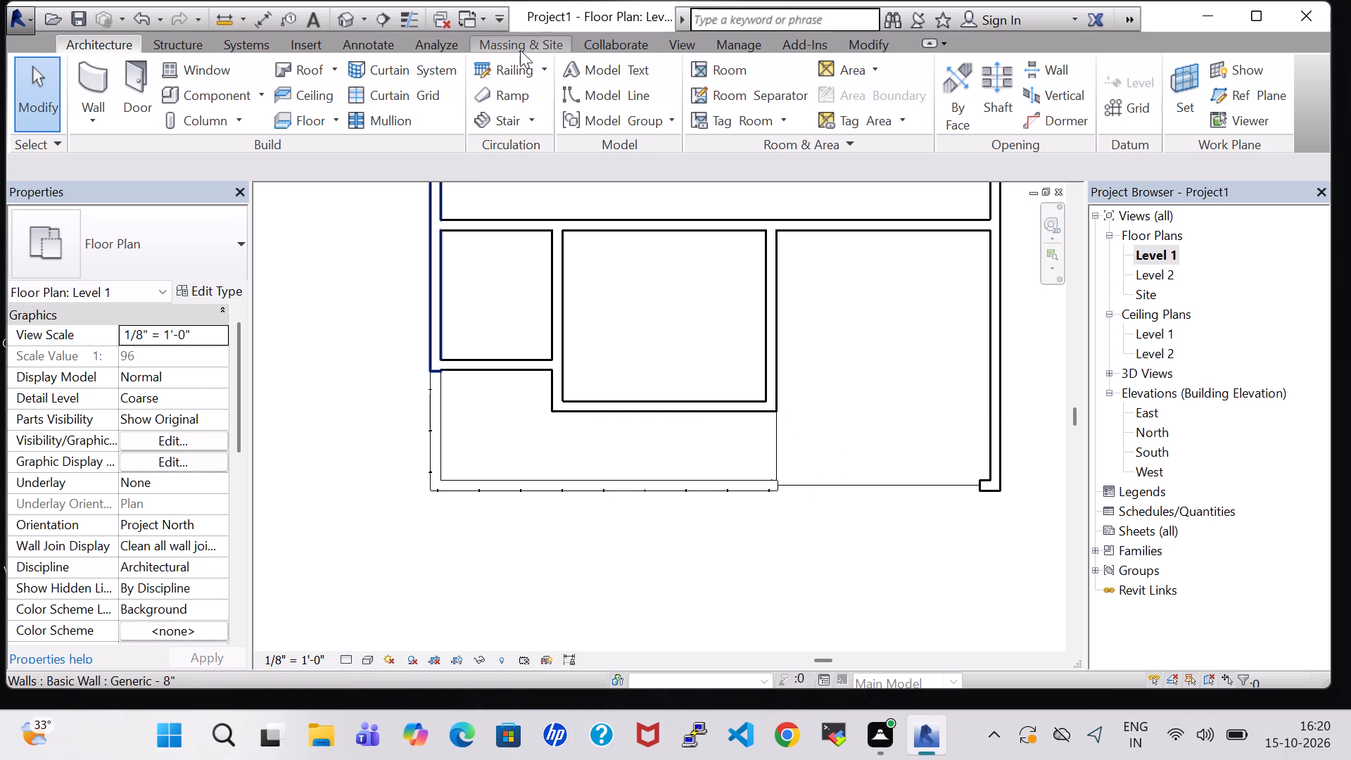
{"action": "left_click", "coordinate": [520, 50]}
{"action": "left_click", "coordinate": [495, 75]}
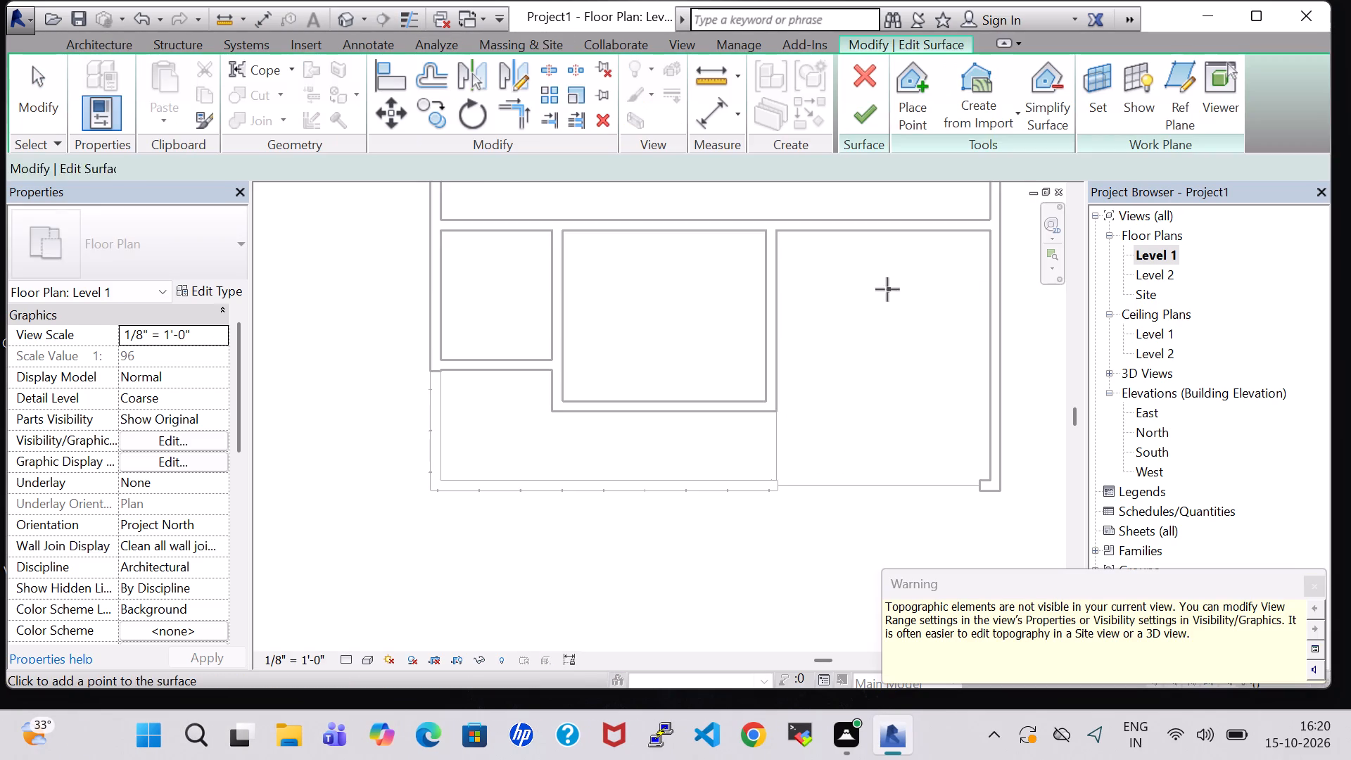
{"action": "scroll", "coordinate": [887, 289], "scroll_direction": "up", "scroll_amount": 2}
{"action": "left_click", "coordinate": [743, 215]}
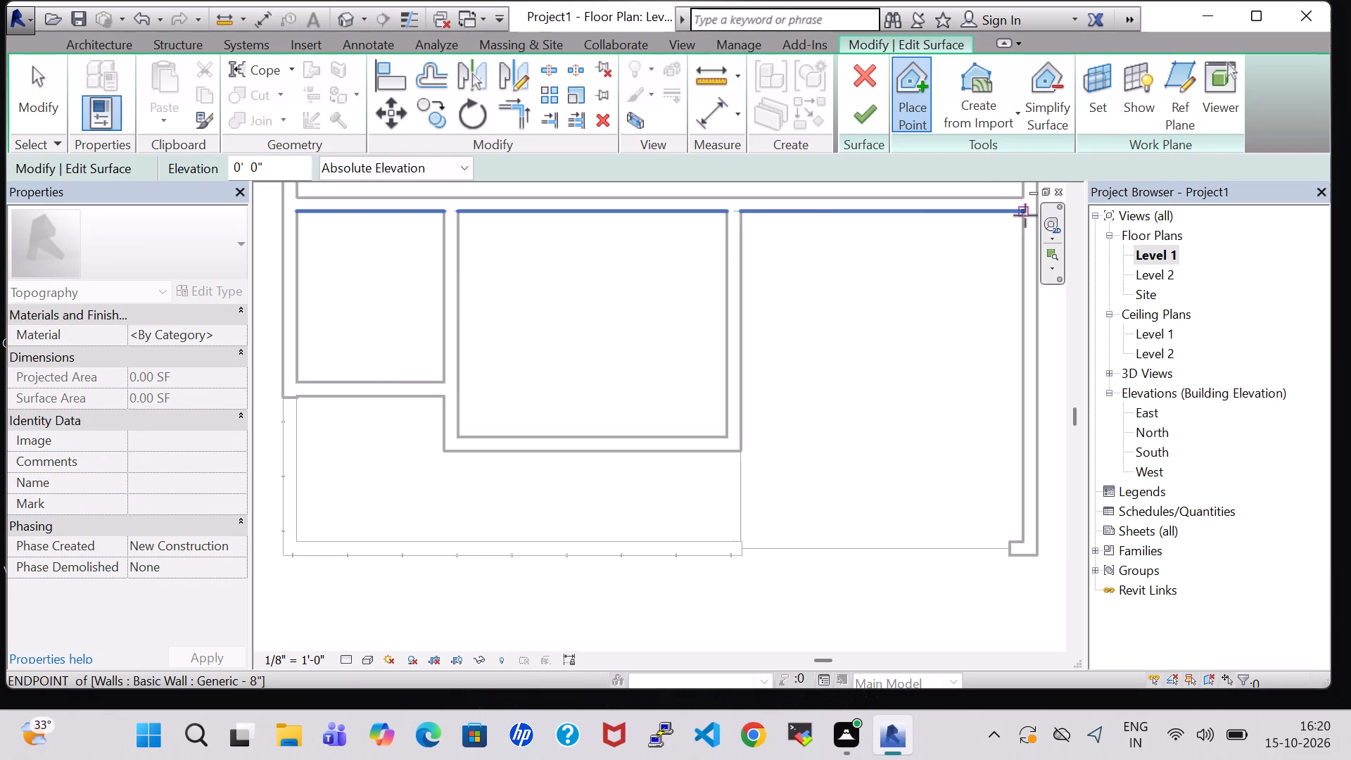
{"action": "left_click", "coordinate": [1023, 215]}
{"action": "left_click", "coordinate": [1025, 538]}
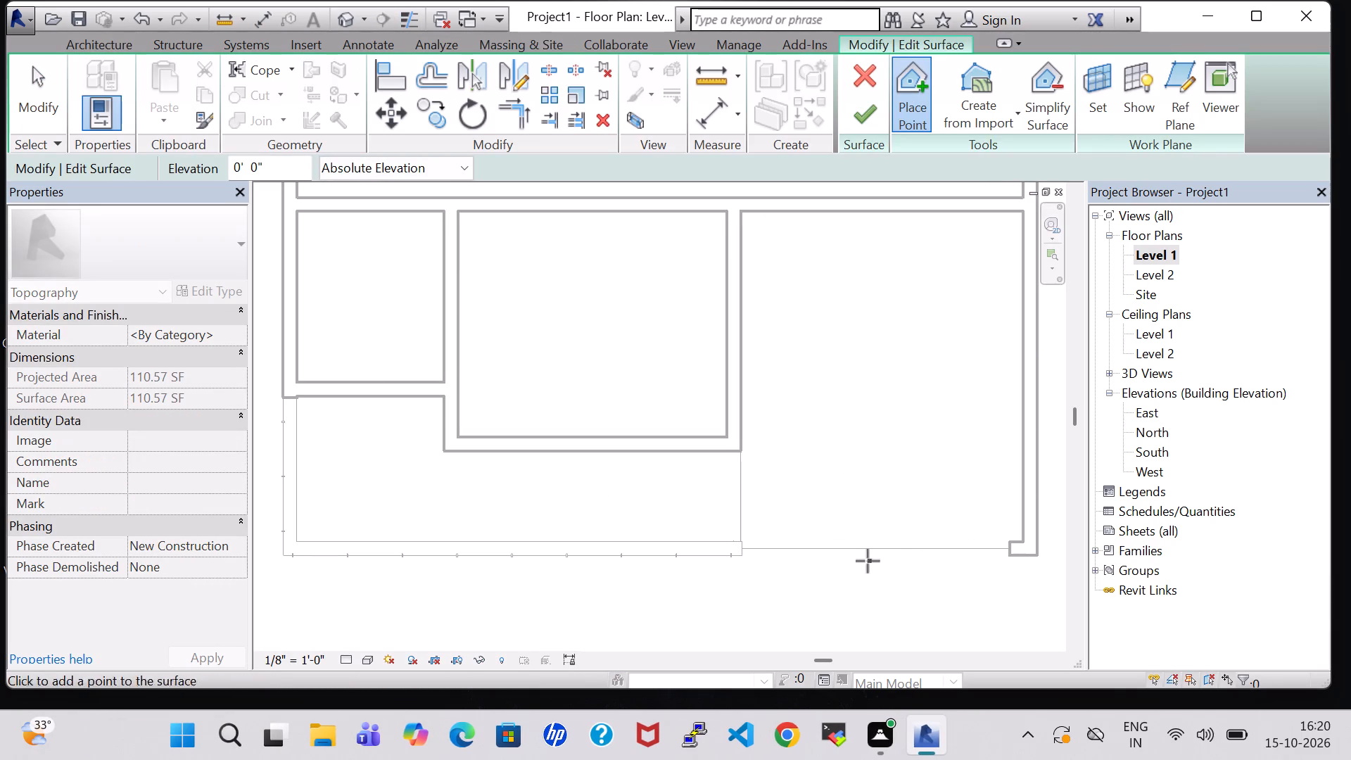
{"action": "left_click", "coordinate": [741, 543]}
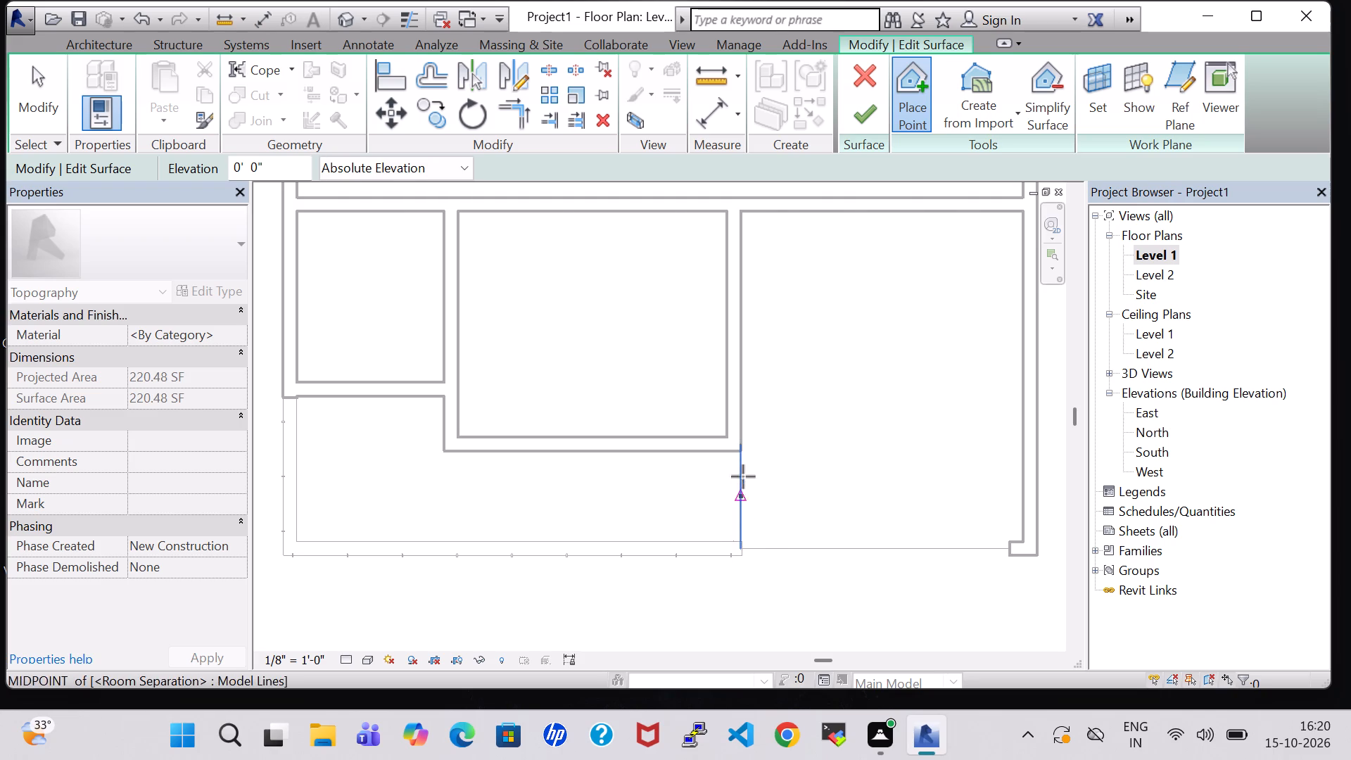
{"action": "left_click", "coordinate": [868, 116]}
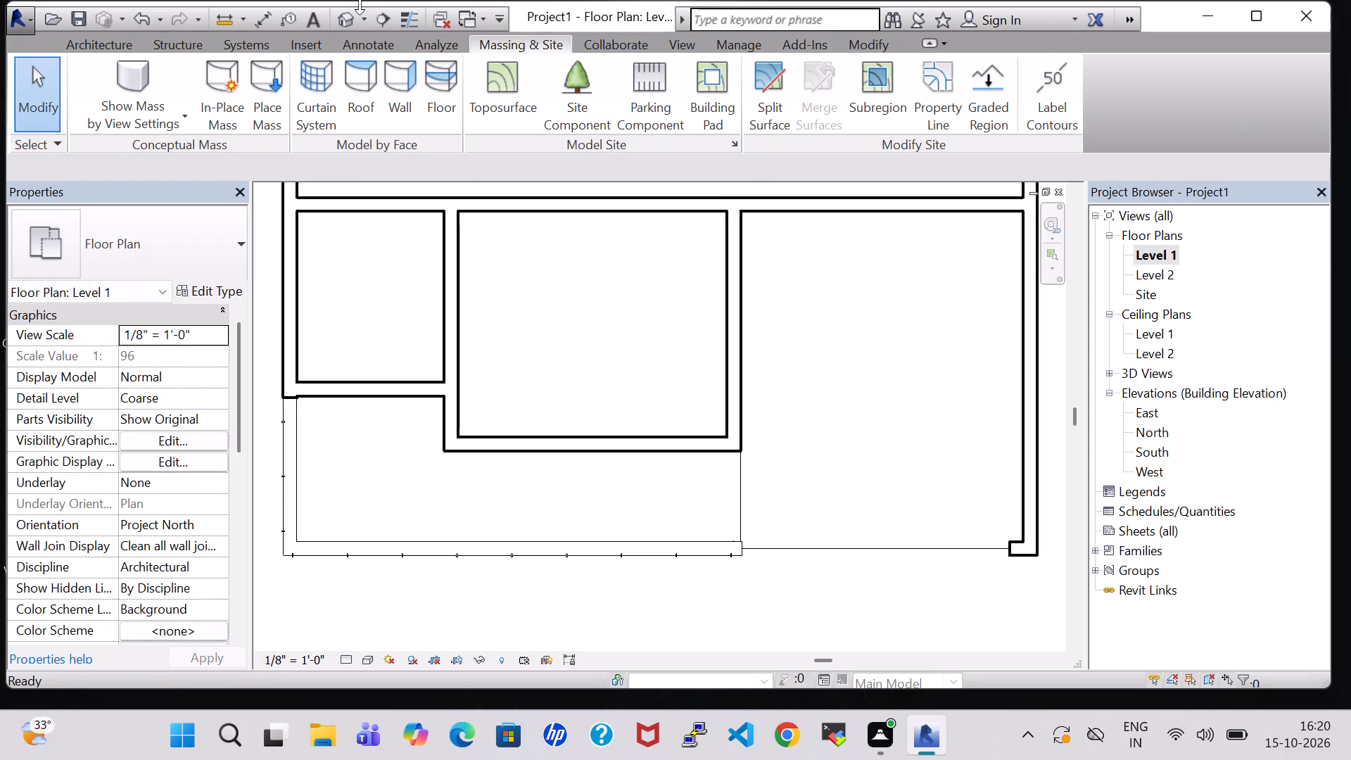
{"action": "left_click", "coordinate": [350, 18]}
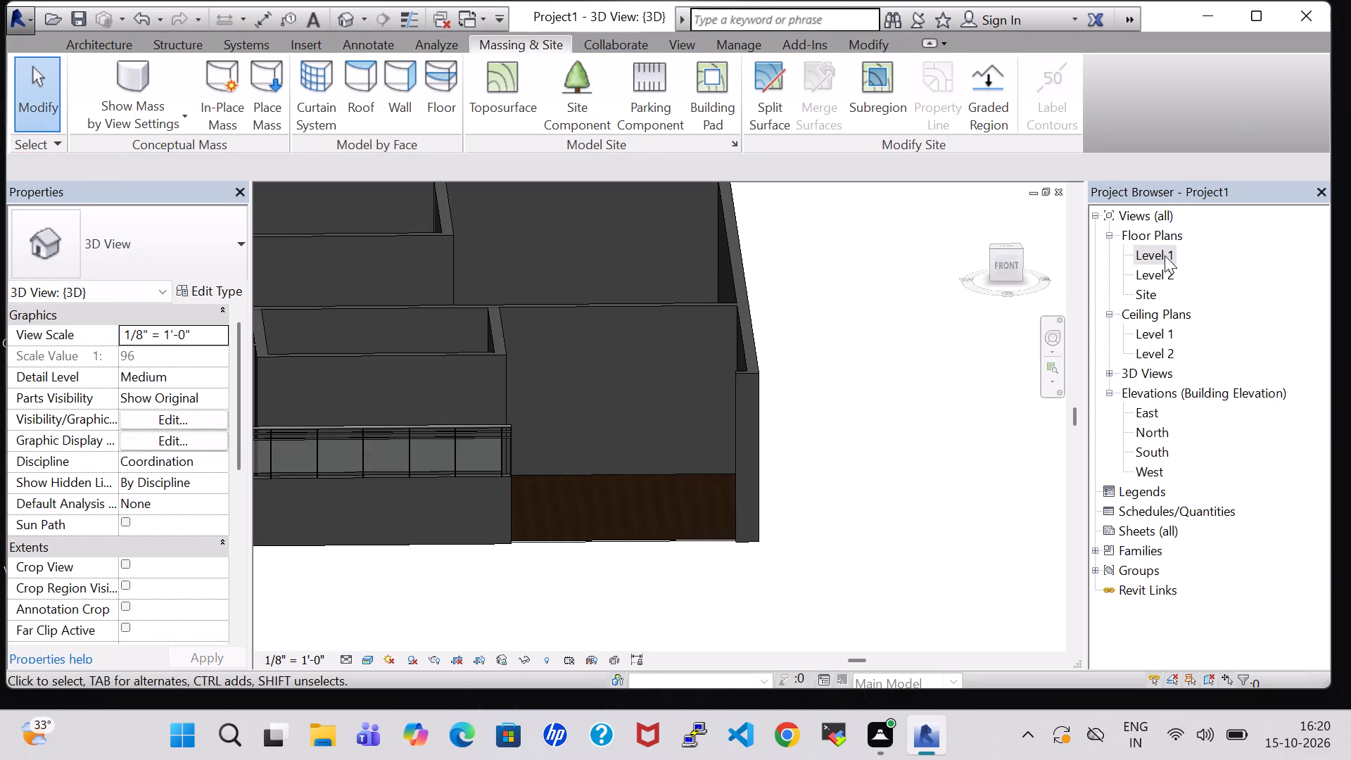
From the Level 1 plan, start a toposurface at elevation 0' 0" with four points around the left end of the front terrace.
{"action": "double_click", "coordinate": [1165, 255]}
{"action": "scroll", "coordinate": [956, 312], "scroll_direction": "down", "scroll_amount": 2}
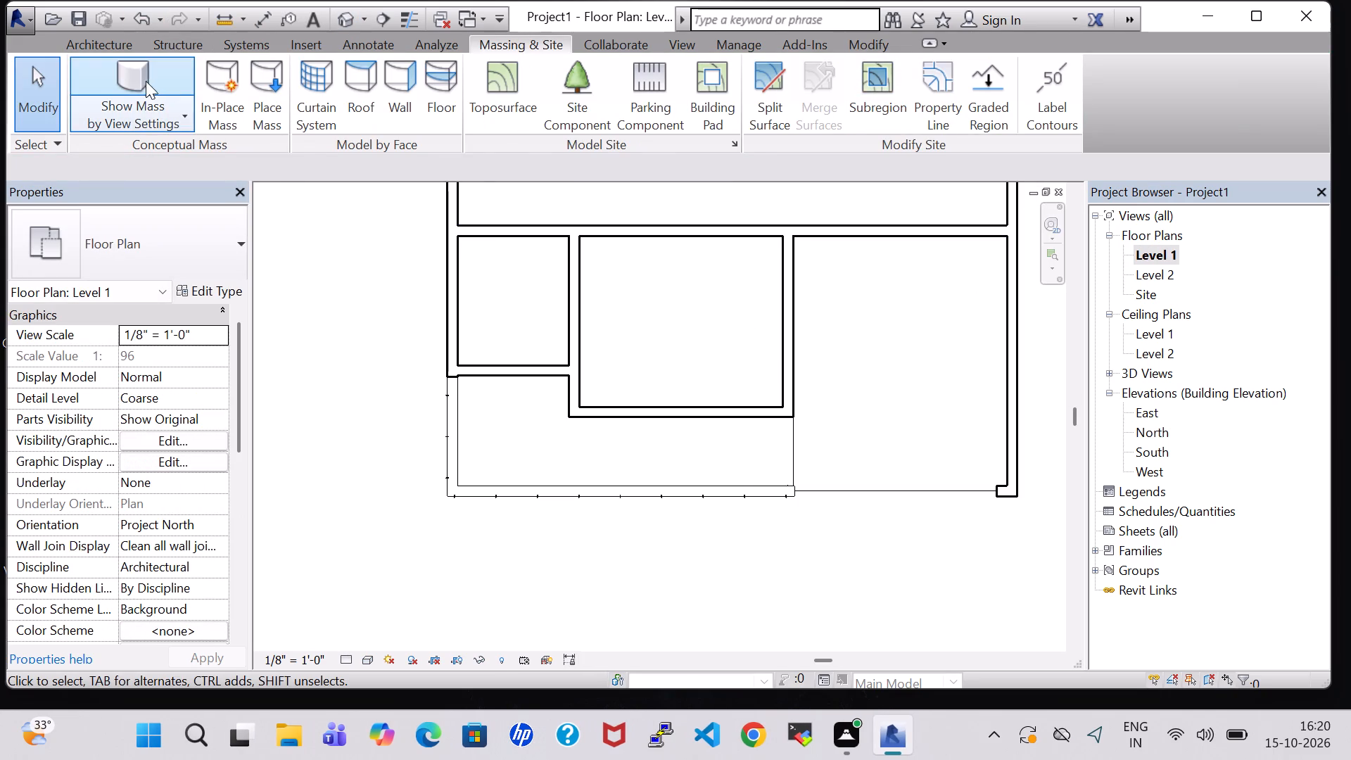
{"action": "left_click", "coordinate": [512, 100]}
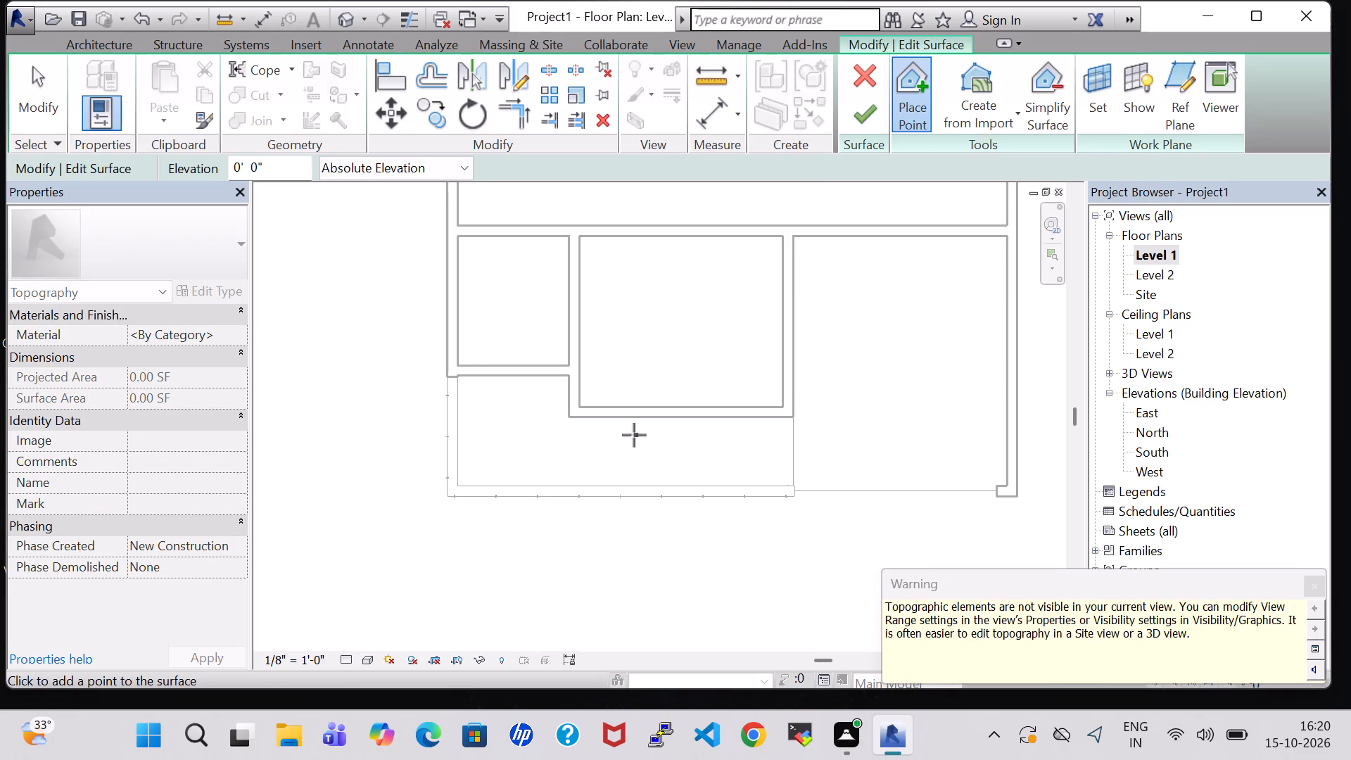
{"action": "scroll", "coordinate": [565, 422], "scroll_direction": "up", "scroll_amount": 5}
{"action": "left_click", "coordinate": [346, 338]}
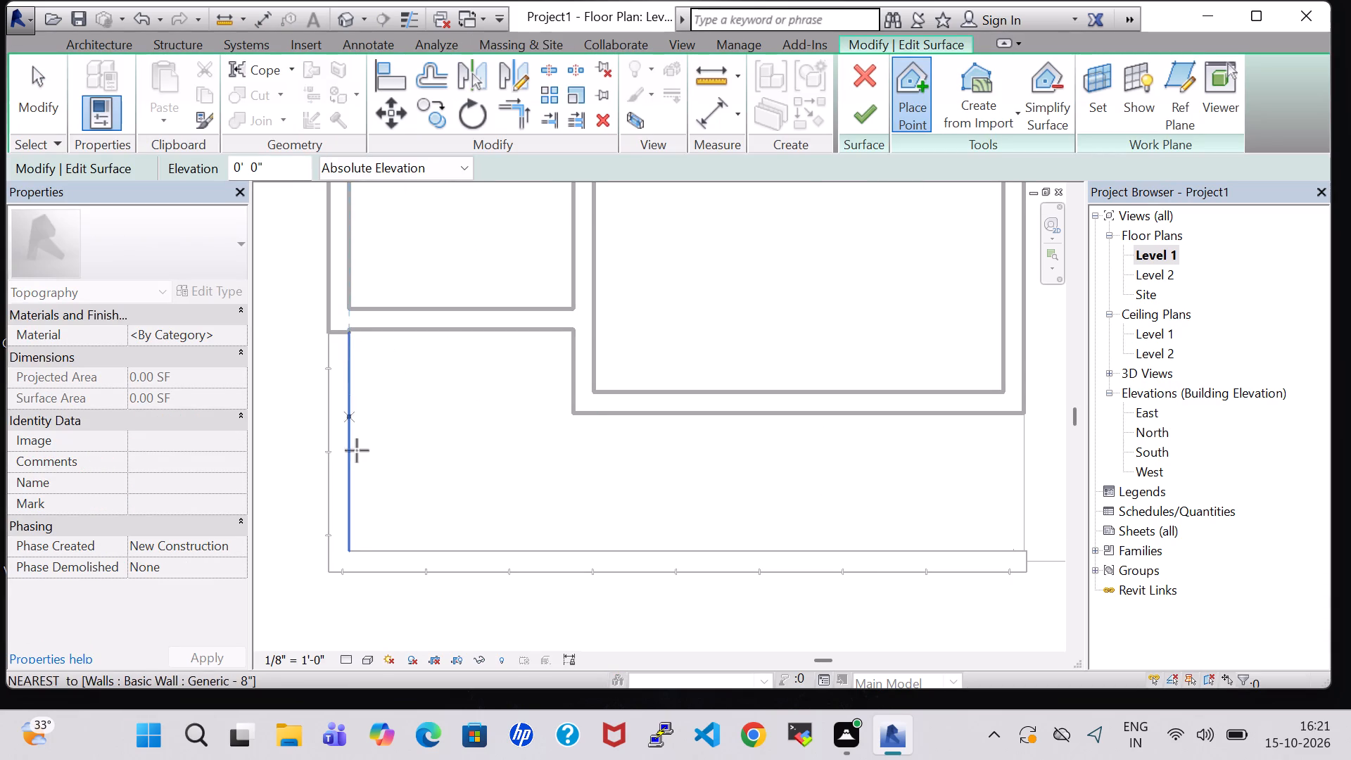
{"action": "left_click", "coordinate": [569, 334]}
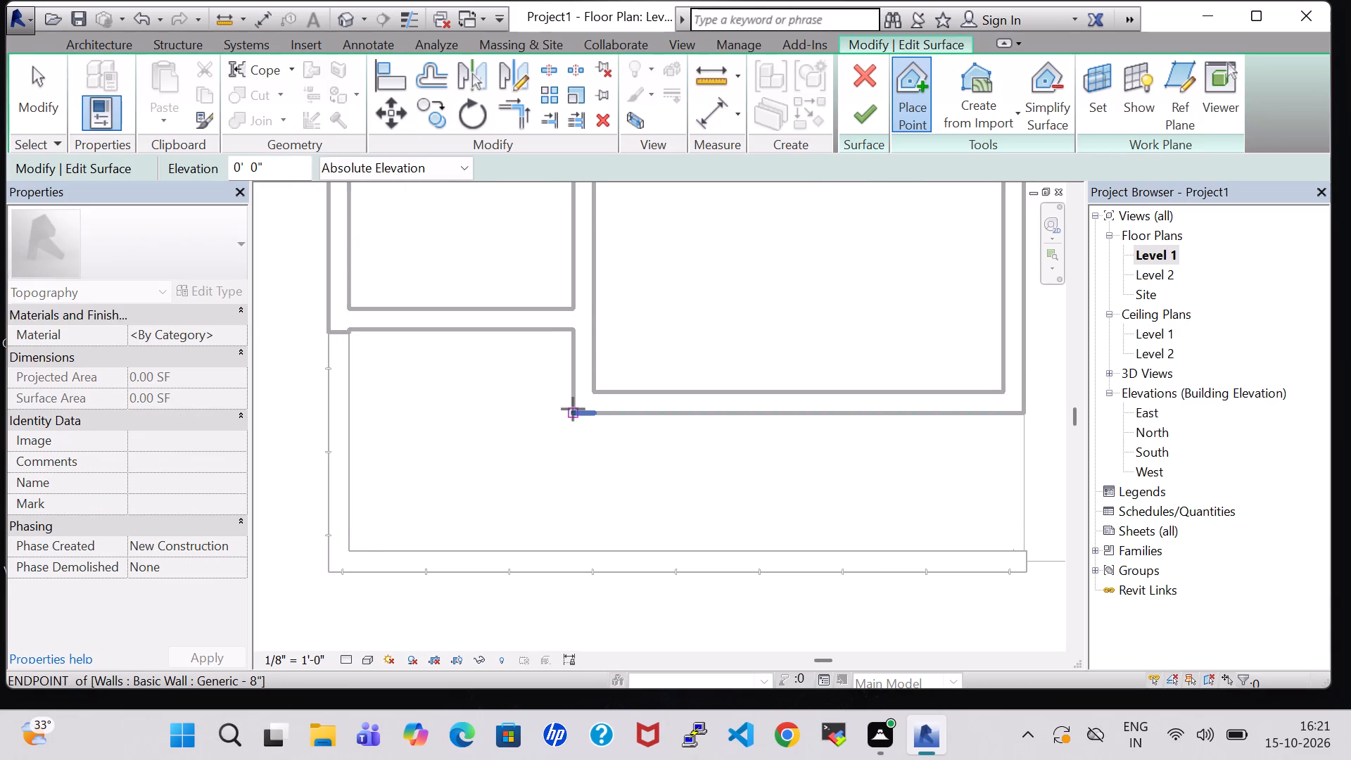
{"action": "left_click", "coordinate": [573, 409]}
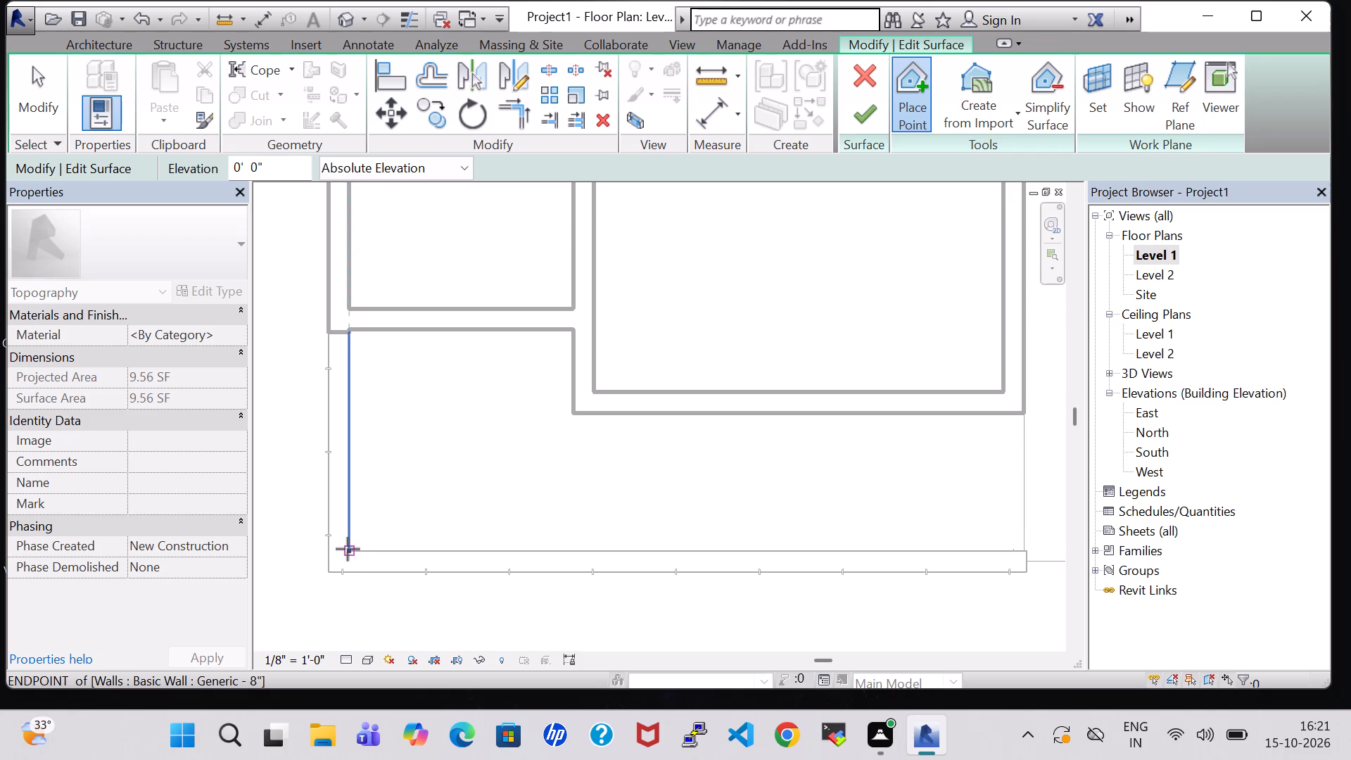
{"action": "left_click", "coordinate": [348, 549]}
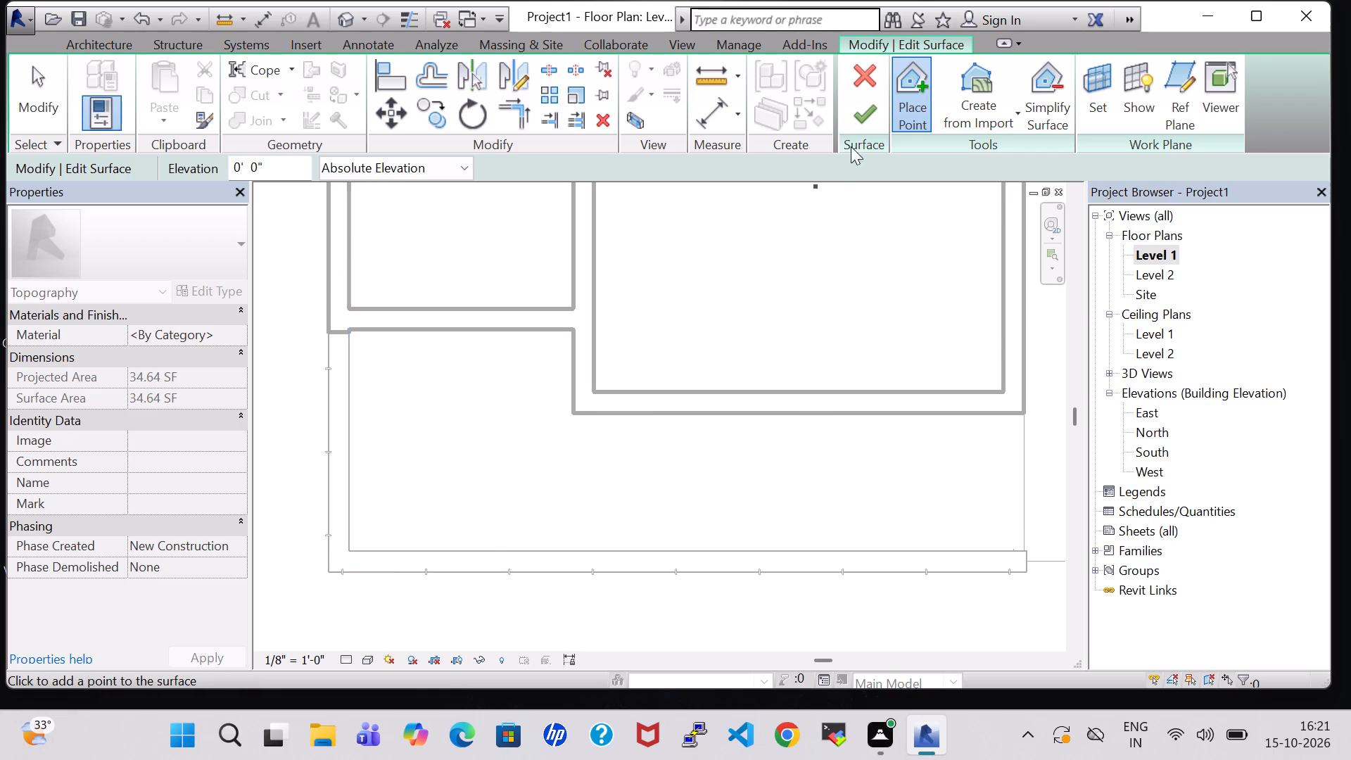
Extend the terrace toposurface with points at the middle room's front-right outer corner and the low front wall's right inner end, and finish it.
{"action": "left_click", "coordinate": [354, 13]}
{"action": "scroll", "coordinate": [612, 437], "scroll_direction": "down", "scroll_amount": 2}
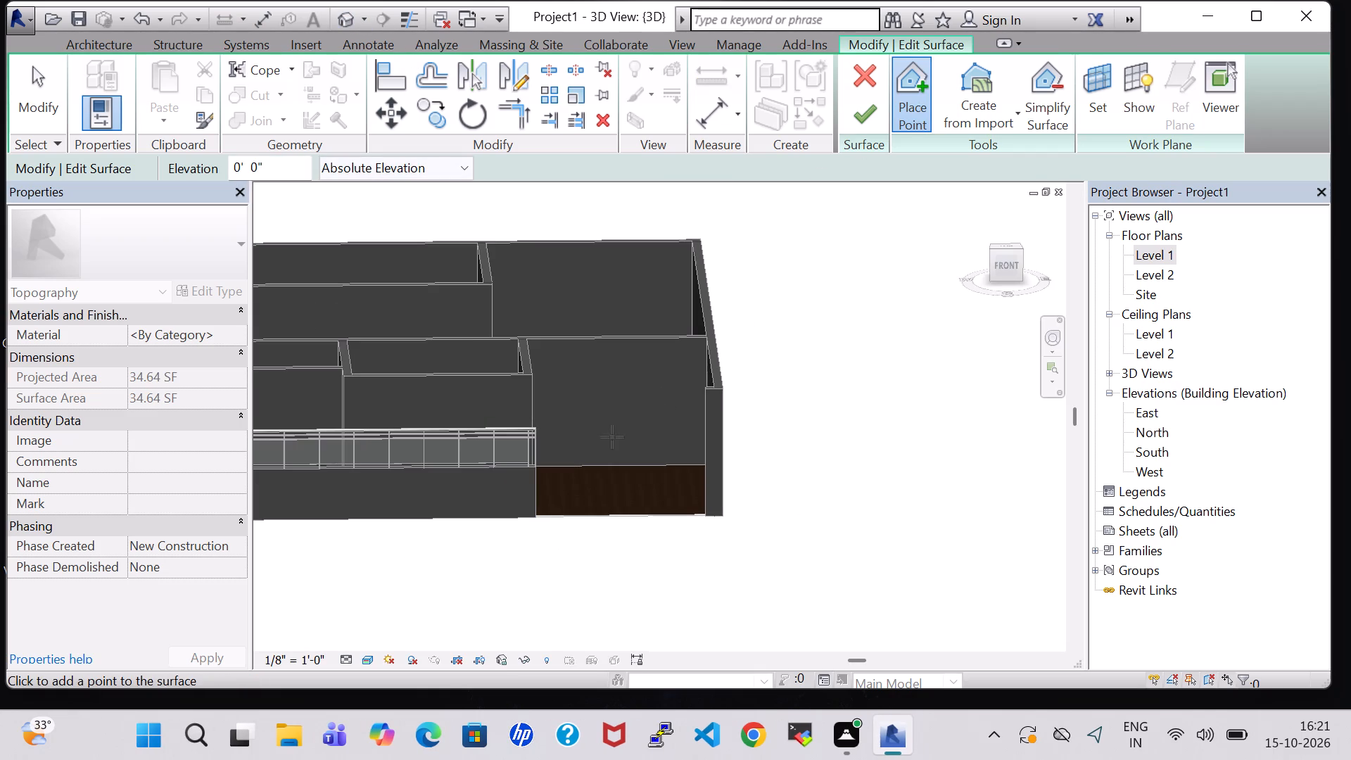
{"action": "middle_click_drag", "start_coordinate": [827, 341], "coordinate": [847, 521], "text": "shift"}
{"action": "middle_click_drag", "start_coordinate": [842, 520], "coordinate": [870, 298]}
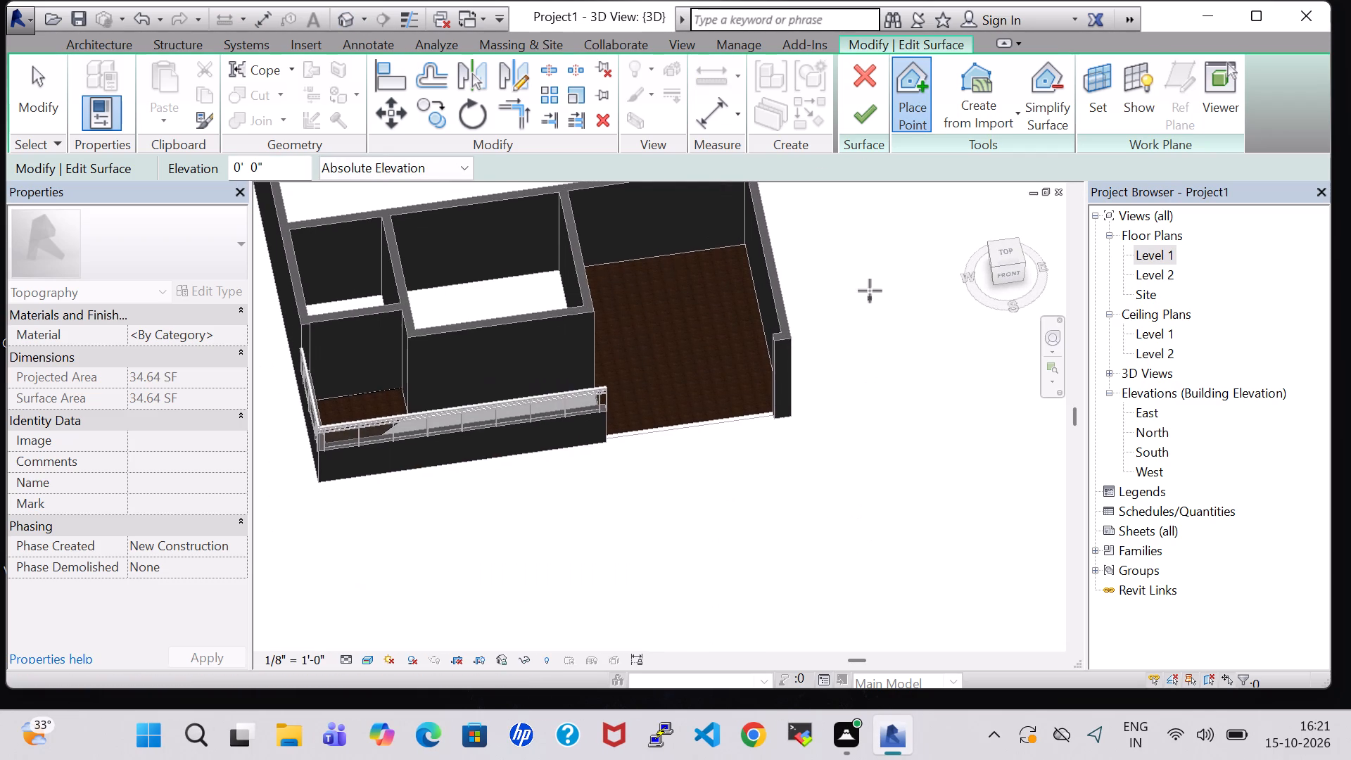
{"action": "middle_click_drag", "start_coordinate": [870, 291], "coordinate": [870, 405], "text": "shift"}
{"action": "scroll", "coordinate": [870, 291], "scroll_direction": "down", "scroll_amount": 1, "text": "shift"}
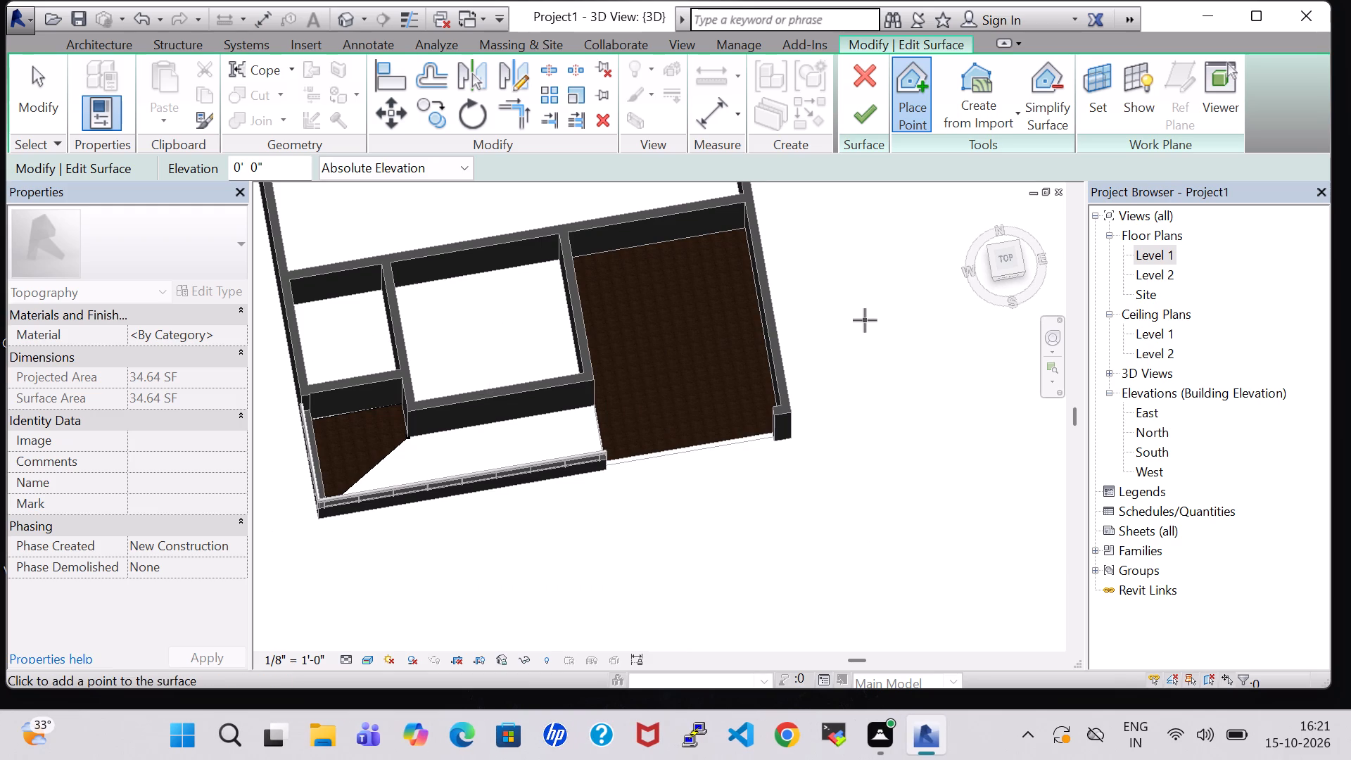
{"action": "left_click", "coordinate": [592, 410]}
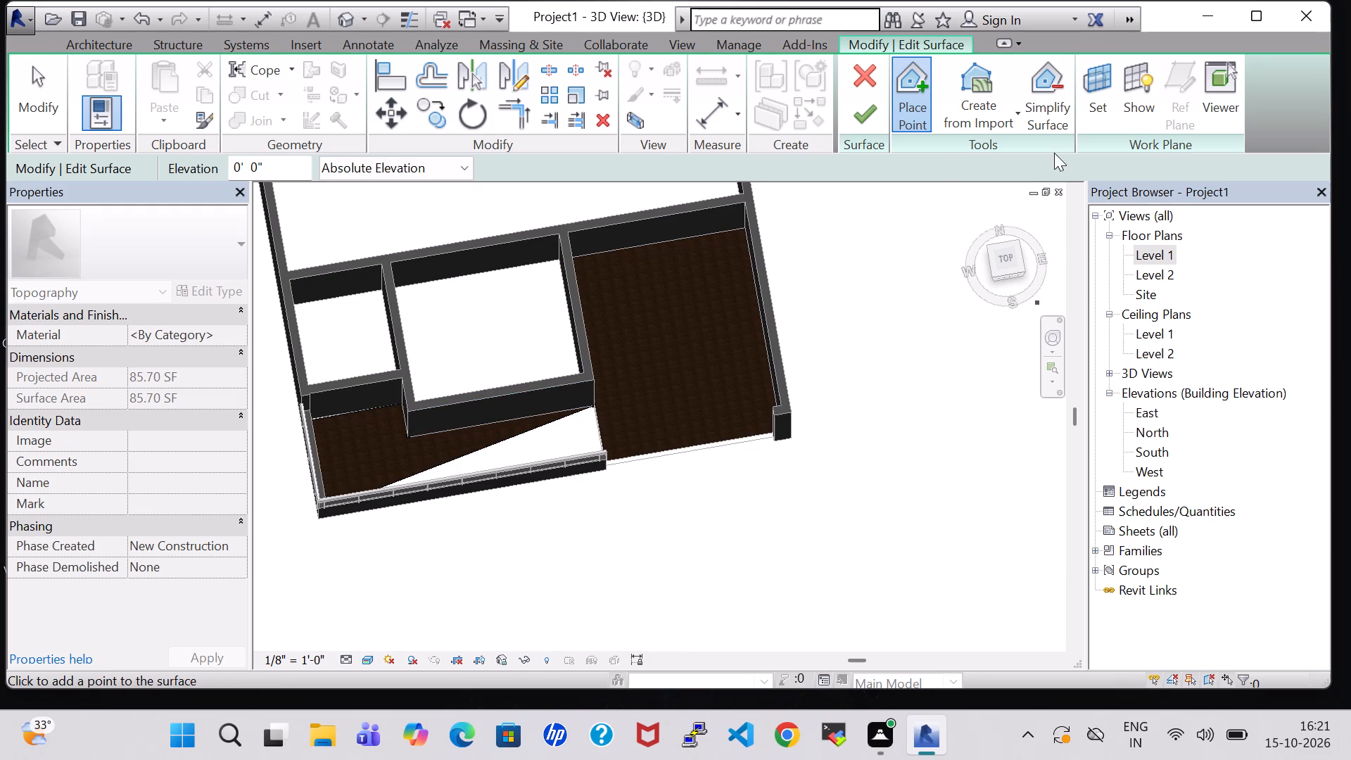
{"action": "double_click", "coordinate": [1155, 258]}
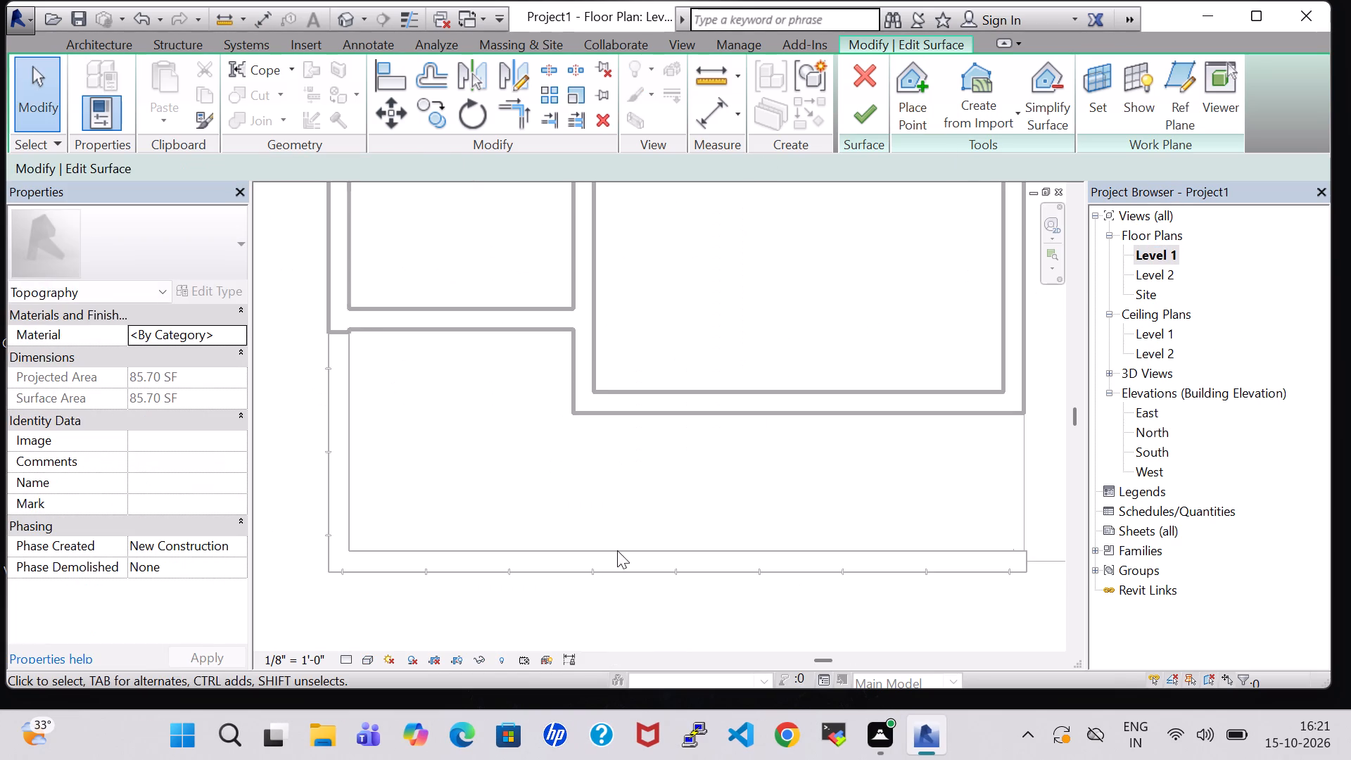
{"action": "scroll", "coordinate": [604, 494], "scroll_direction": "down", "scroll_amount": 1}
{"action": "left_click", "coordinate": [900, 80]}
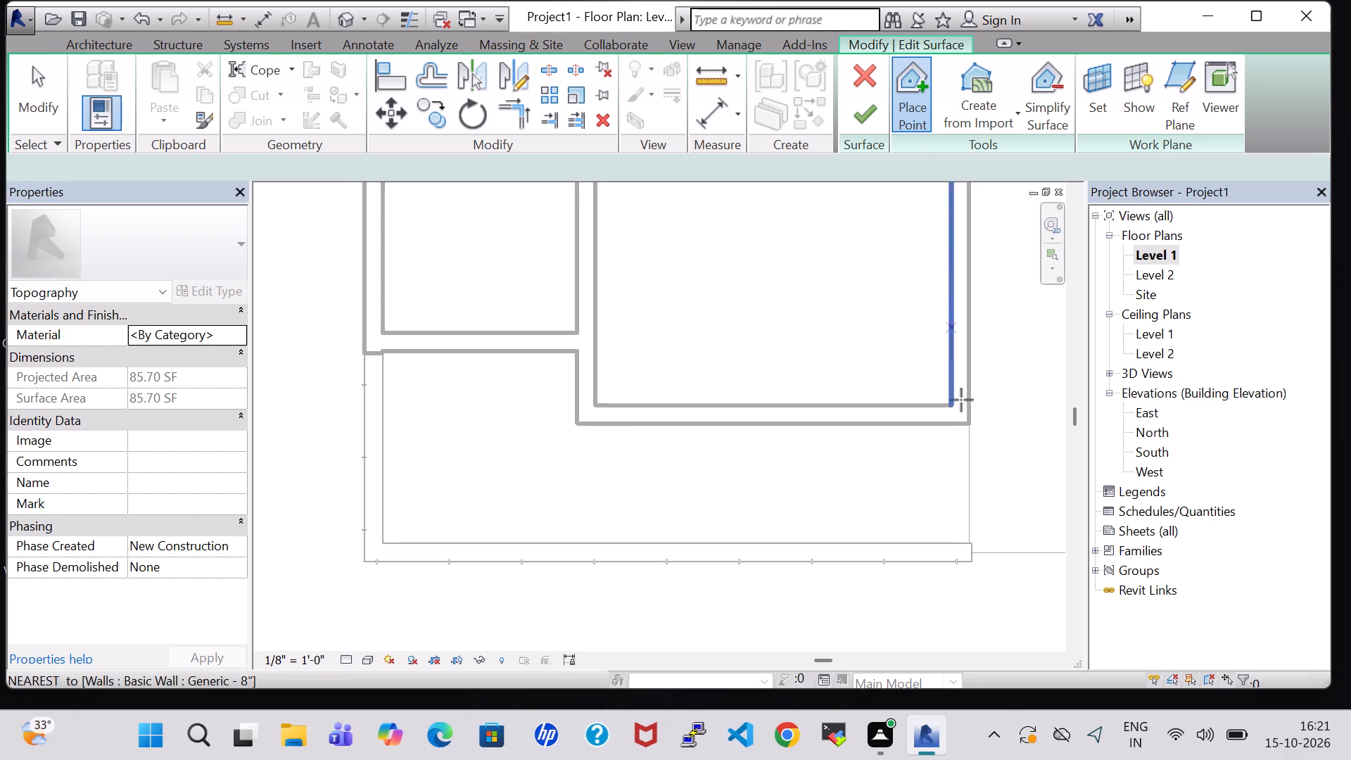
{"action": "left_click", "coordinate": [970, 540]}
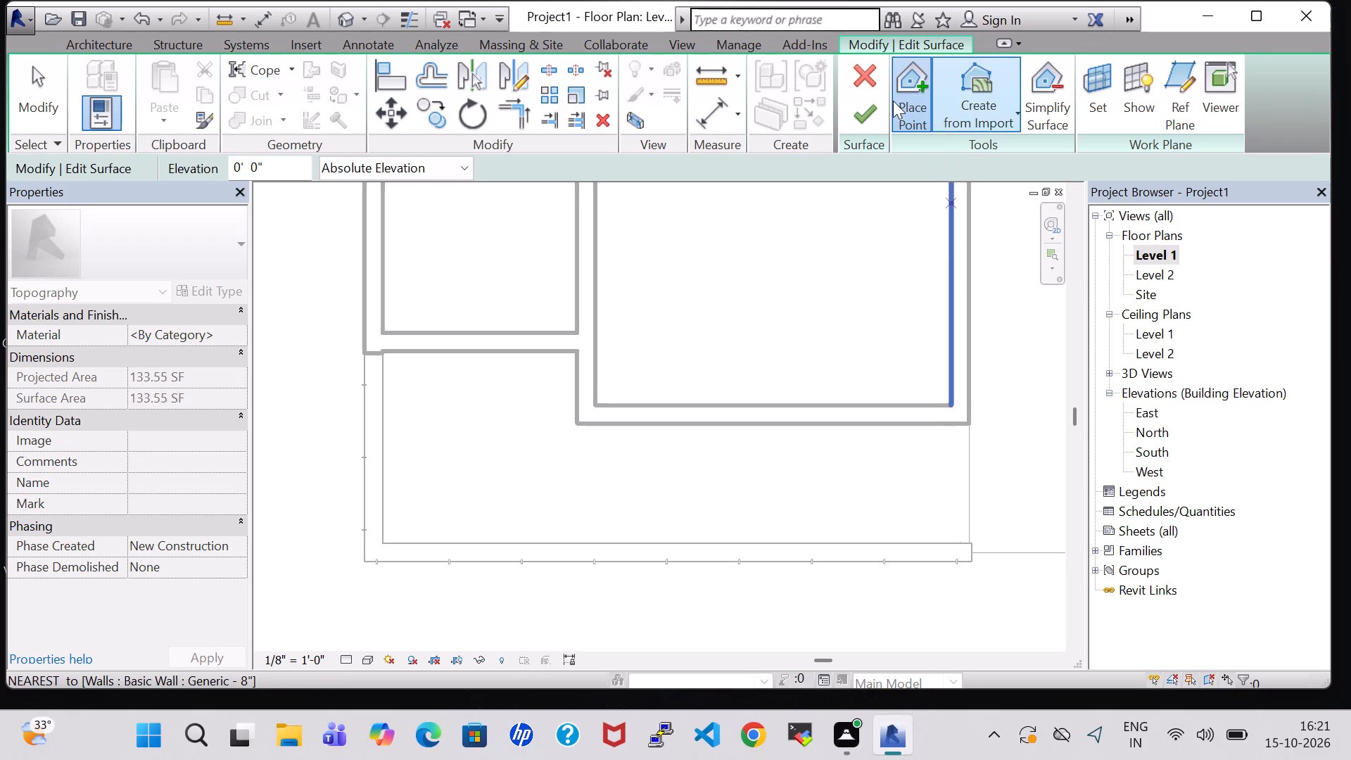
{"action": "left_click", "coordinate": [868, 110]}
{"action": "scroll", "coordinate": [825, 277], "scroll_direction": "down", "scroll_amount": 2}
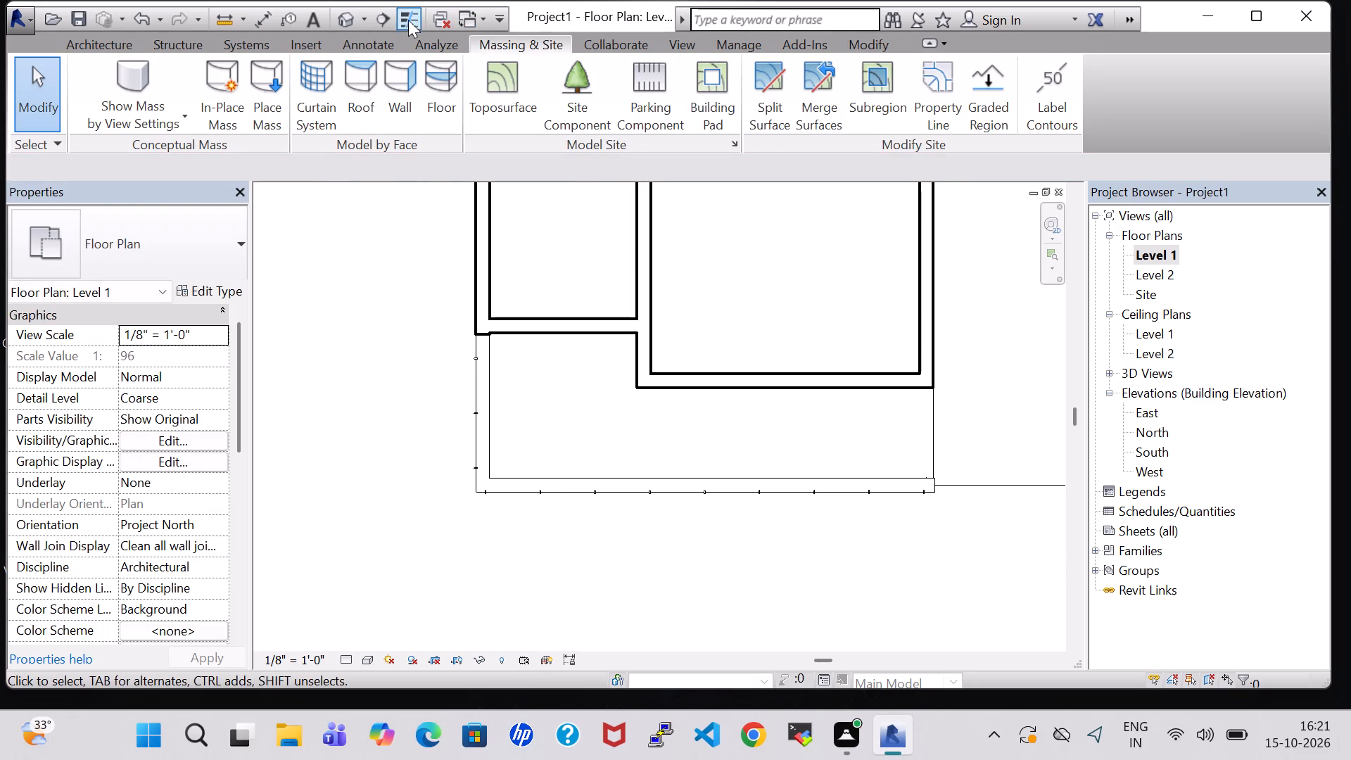
Examine the terrace toposurface in 3D, especially its edge along the middle room's front wall.
{"action": "left_click", "coordinate": [348, 18]}
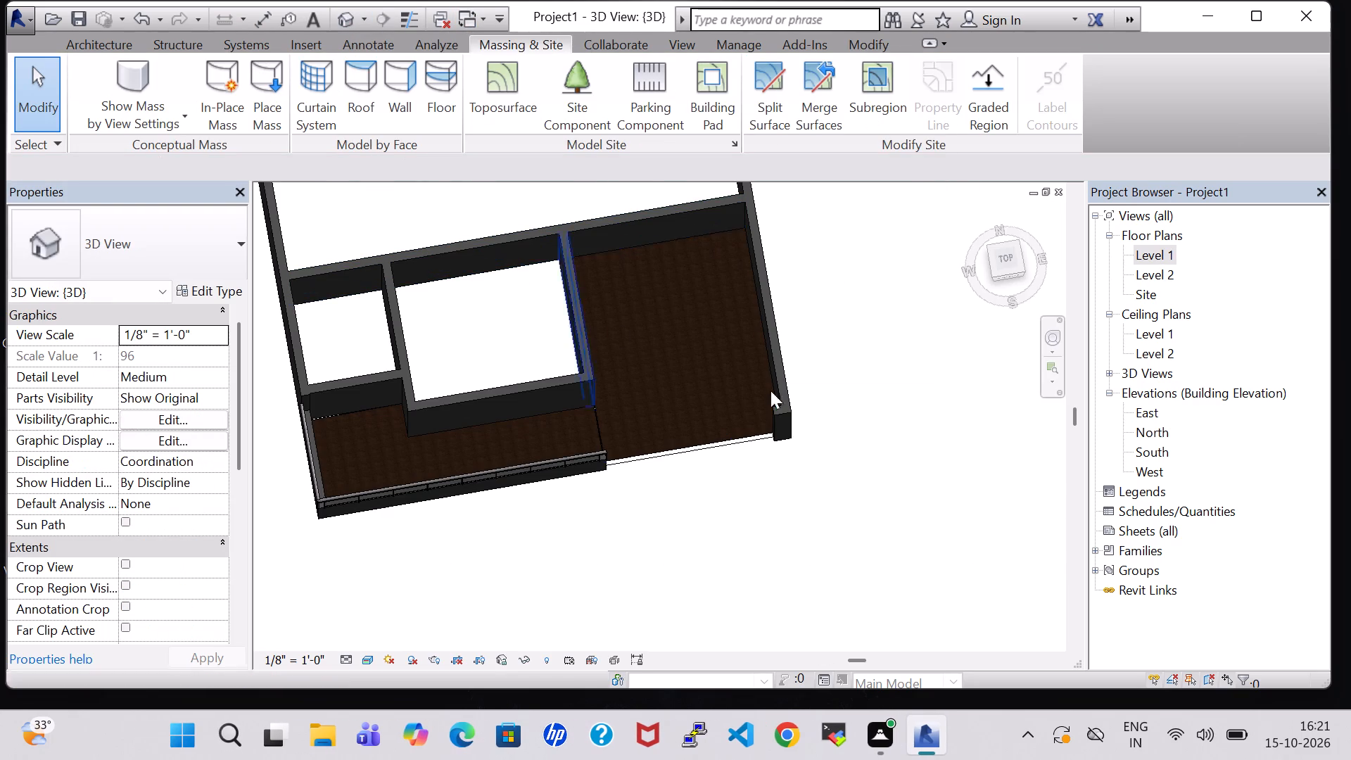
{"action": "double_click", "coordinate": [373, 442]}
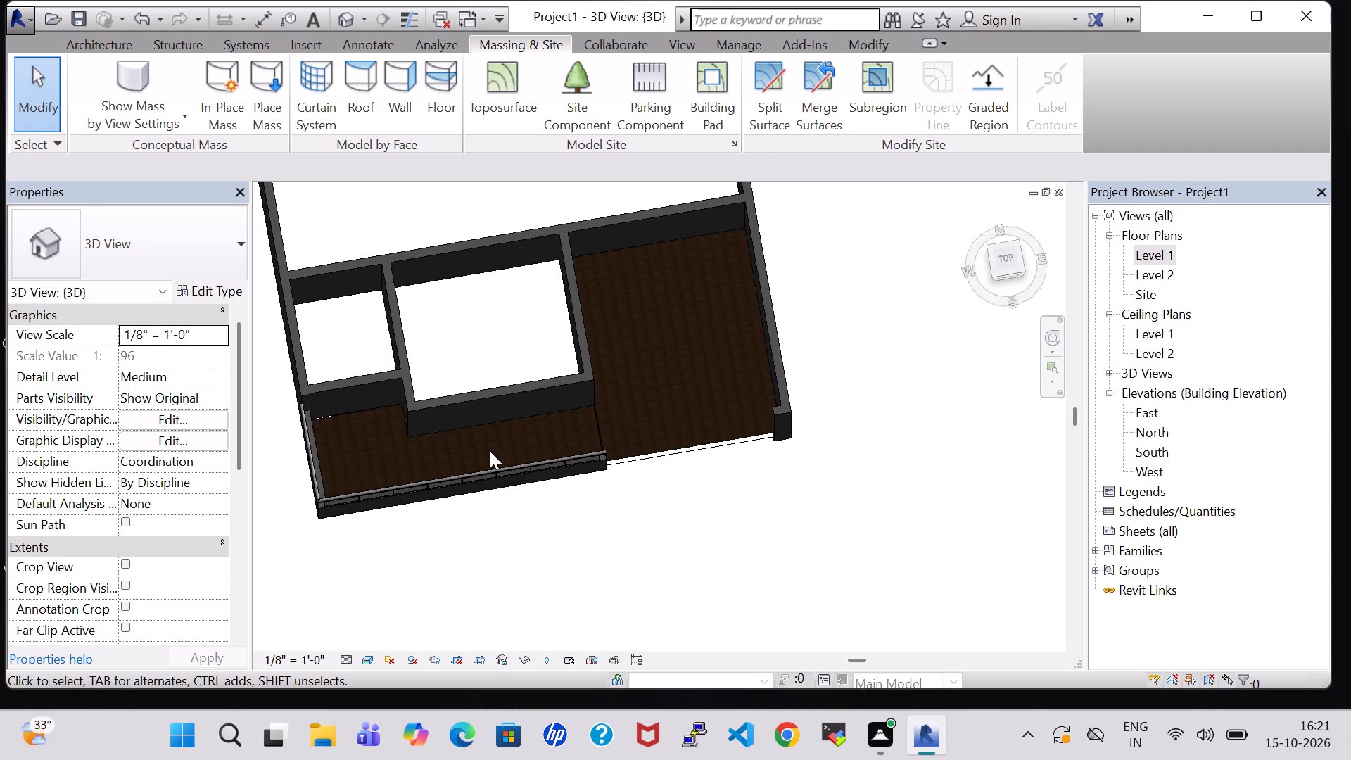
{"action": "left_click_drag", "start_coordinate": [386, 451], "coordinate": [388, 460]}
{"action": "middle_click_drag", "start_coordinate": [853, 412], "coordinate": [821, 350], "text": "shift"}
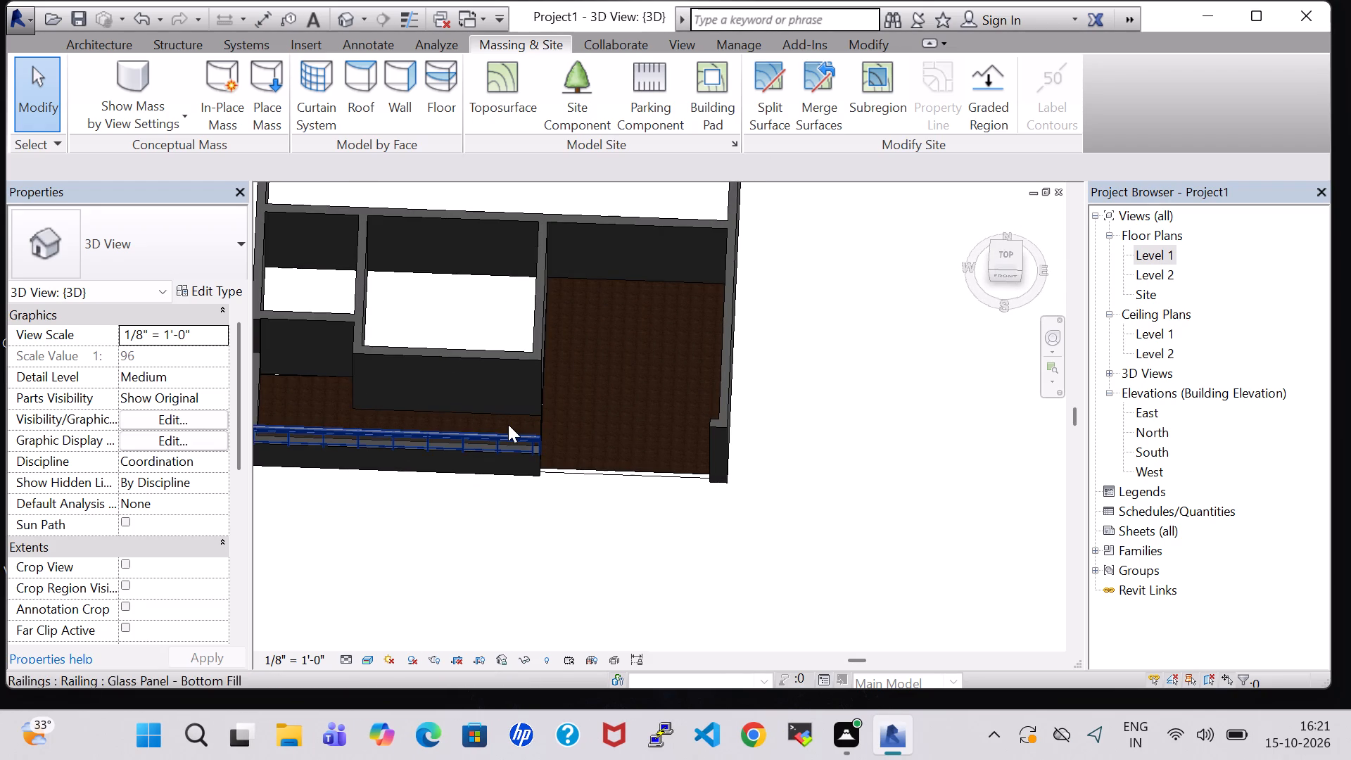
{"action": "left_click", "coordinate": [507, 417]}
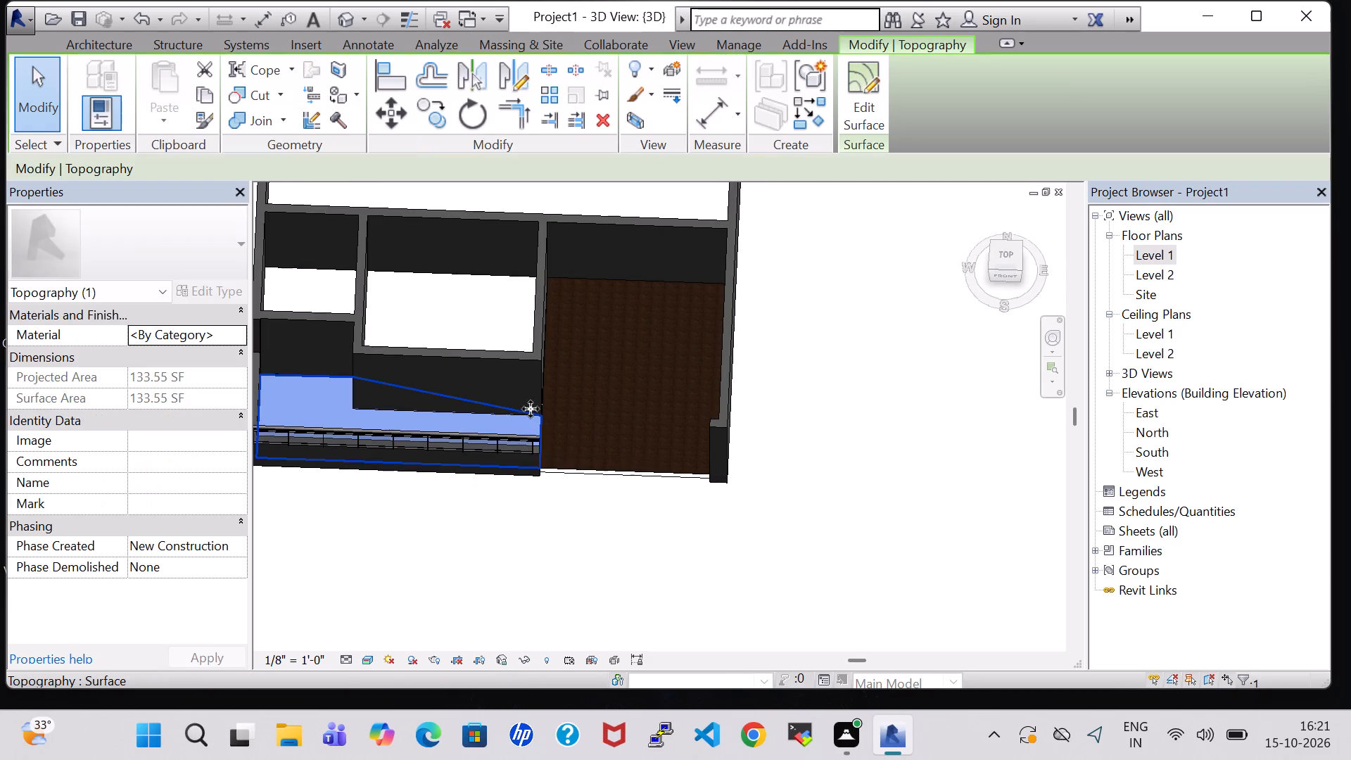
{"action": "middle_click_drag", "start_coordinate": [821, 360], "coordinate": [772, 501], "text": "shift"}
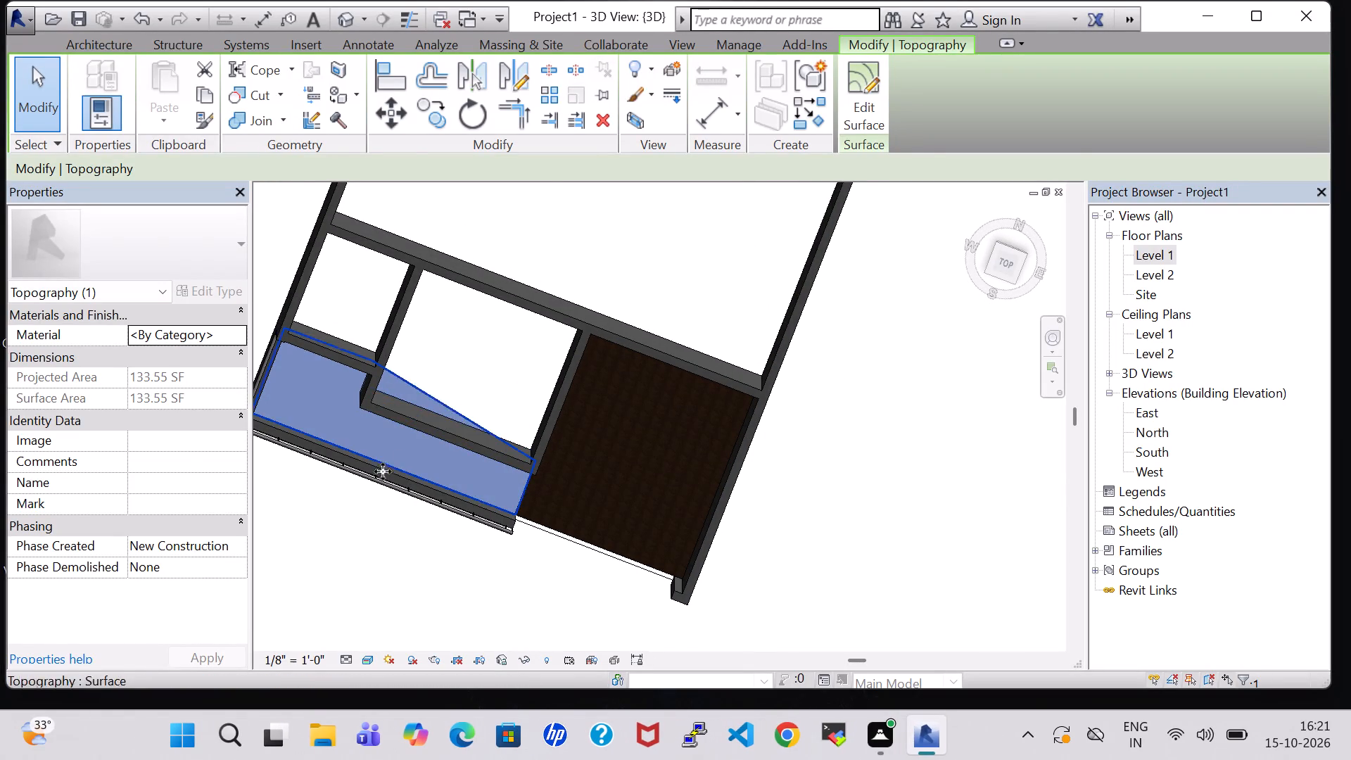
{"action": "triple_click", "coordinate": [398, 450]}
{"action": "left_click", "coordinate": [398, 450]}
{"action": "double_click", "coordinate": [381, 428]}
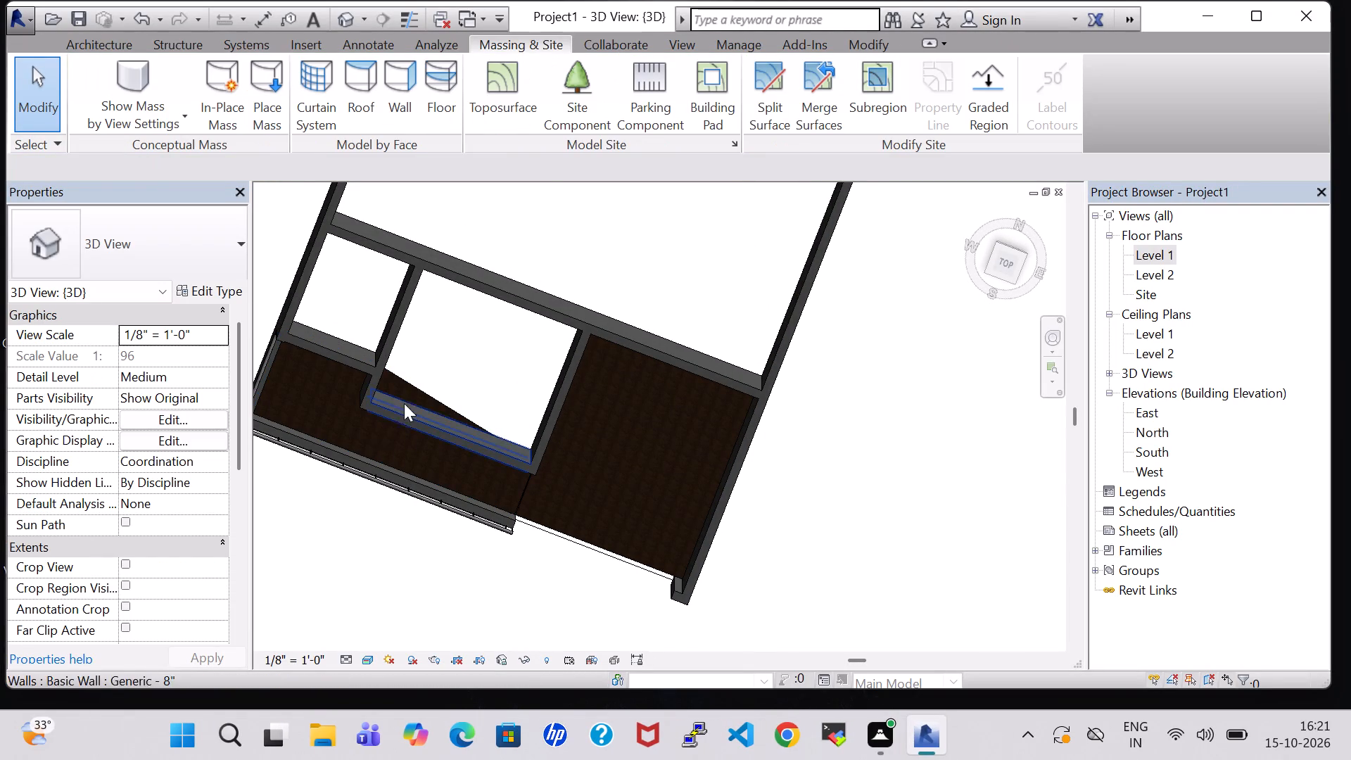
{"action": "double_click", "coordinate": [410, 389]}
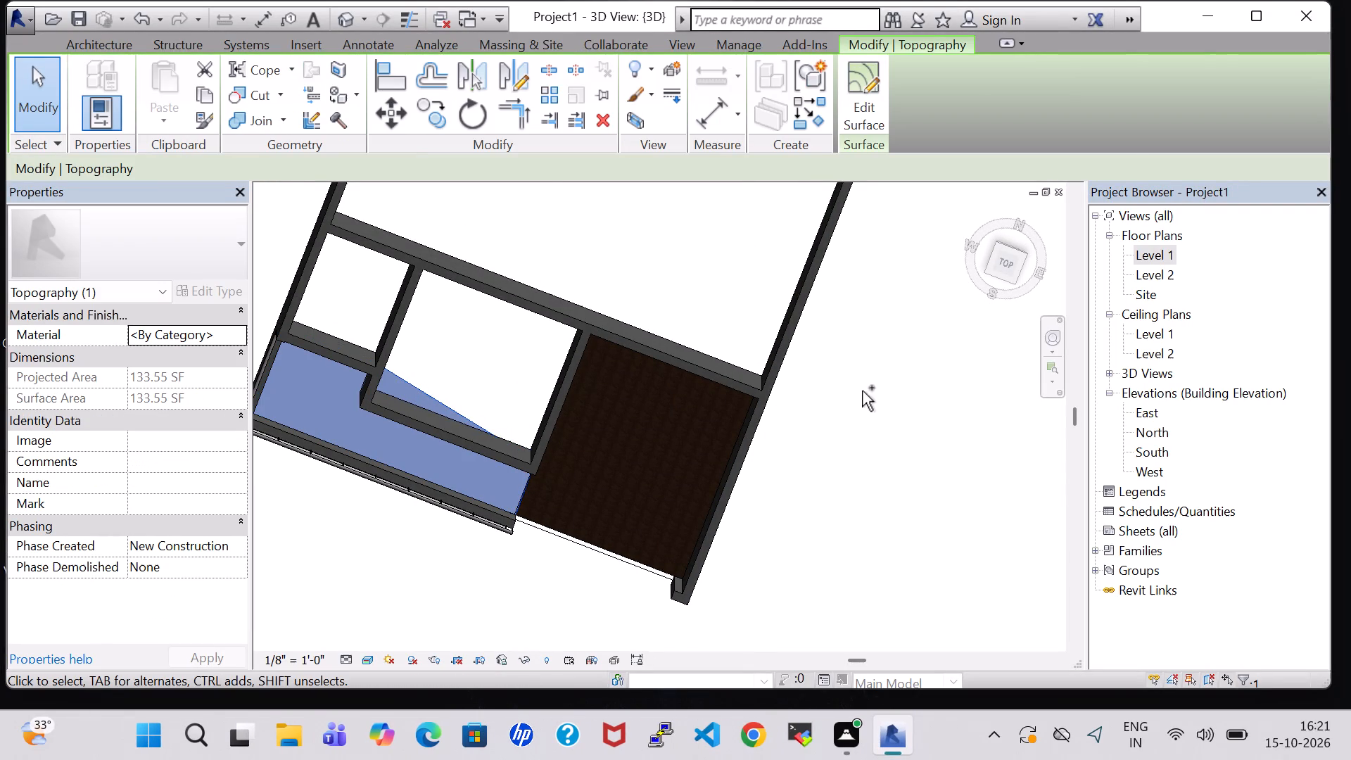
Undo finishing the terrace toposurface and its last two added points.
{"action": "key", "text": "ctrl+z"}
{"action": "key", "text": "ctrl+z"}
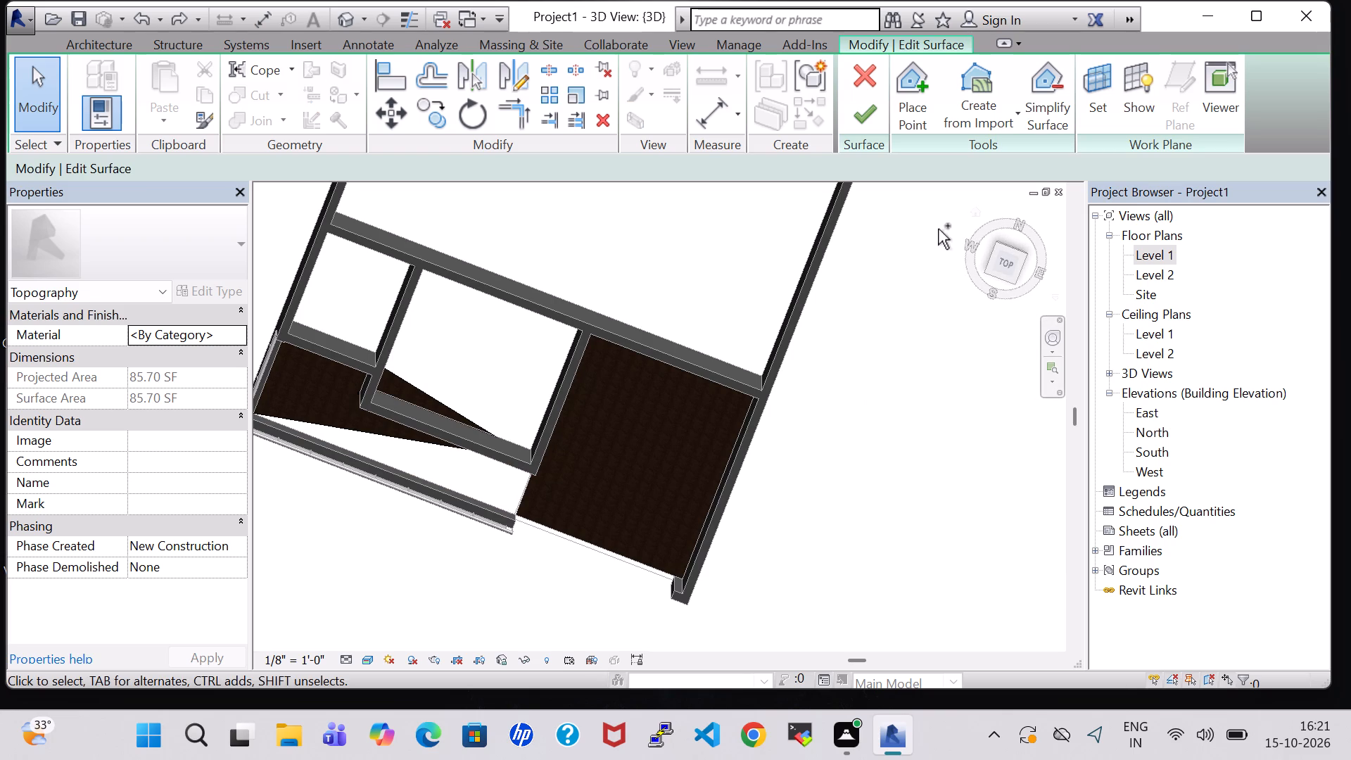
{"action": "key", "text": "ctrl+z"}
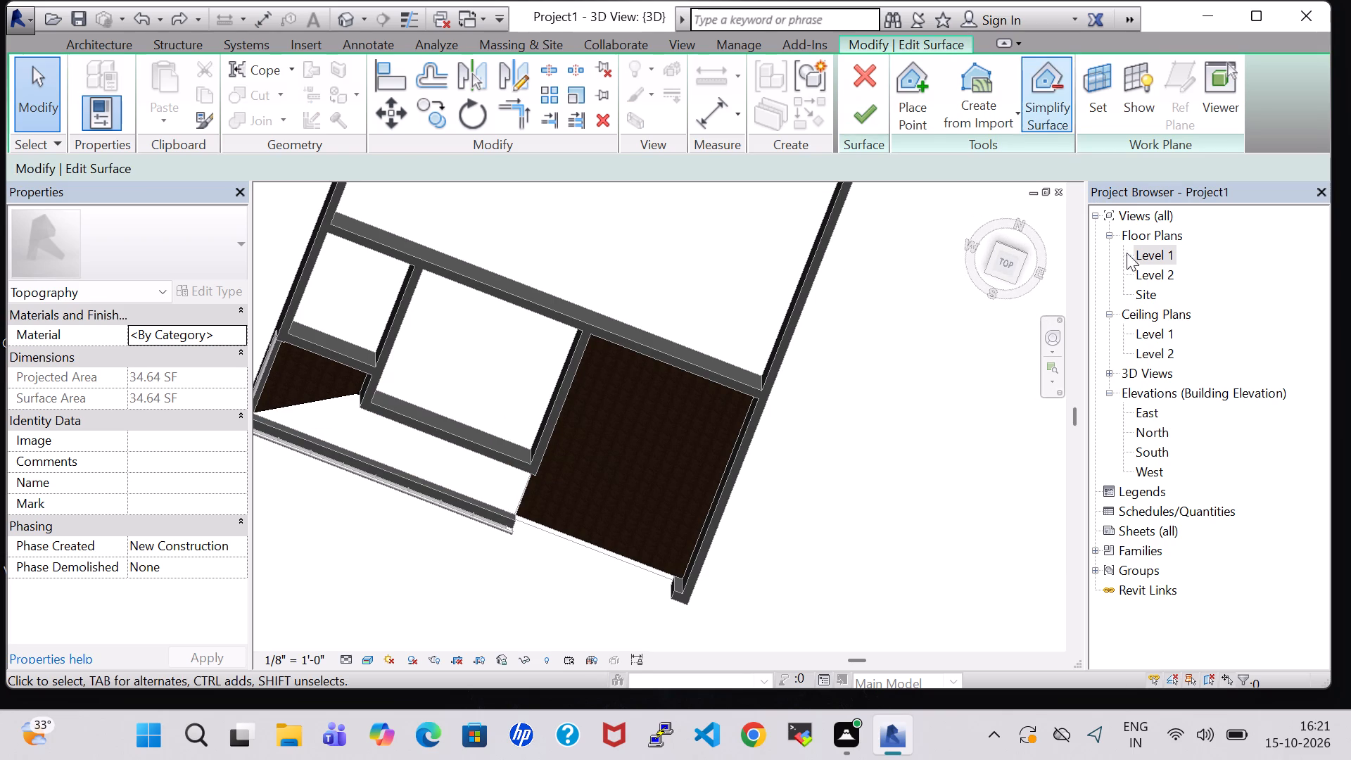
Add a fifth point at elevation 0' 0" on the low front wall's inner face, near the middle room's front-left corner, and finish the surface.
{"action": "scroll", "coordinate": [837, 365], "scroll_direction": "down", "scroll_amount": 1}
{"action": "scroll", "coordinate": [620, 338], "scroll_direction": "up", "scroll_amount": 5}
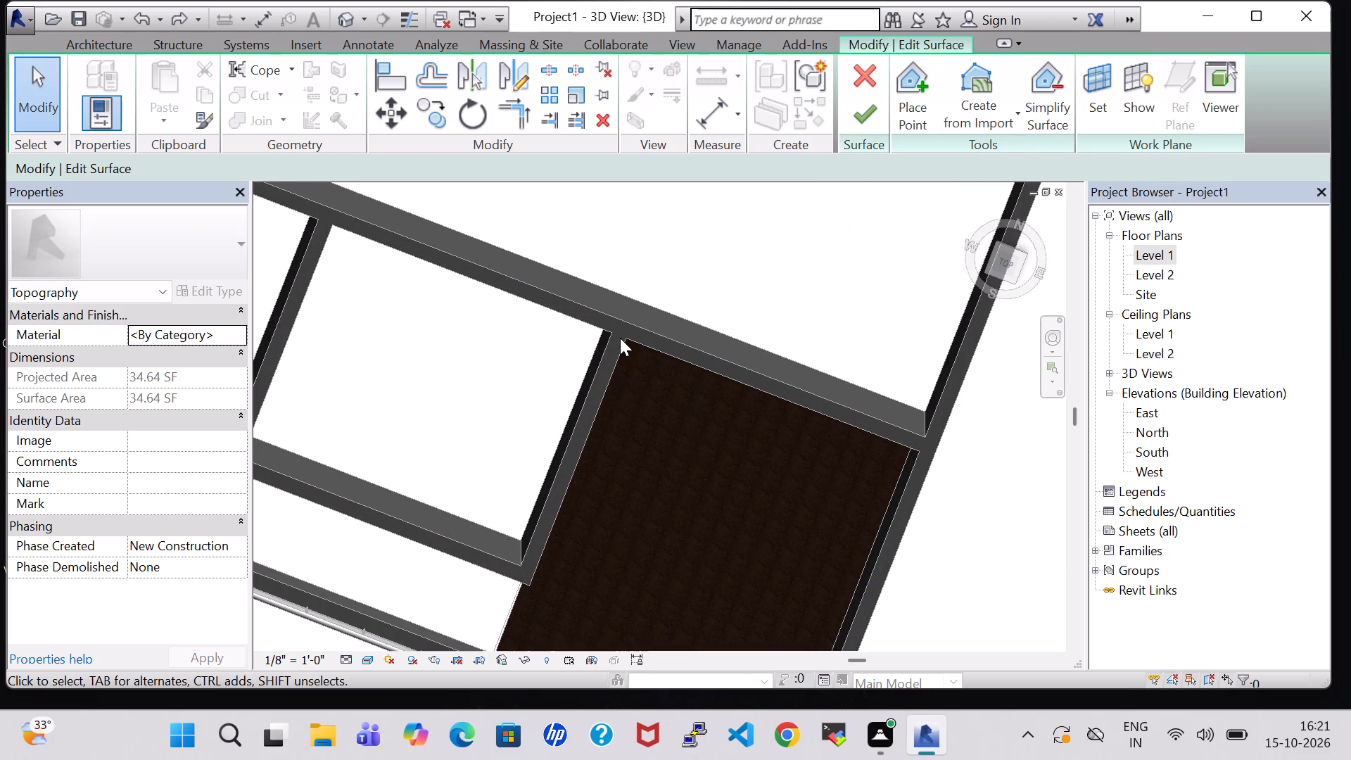
{"action": "middle_click_drag", "start_coordinate": [685, 218], "coordinate": [994, 81]}
{"action": "left_click", "coordinate": [910, 104]}
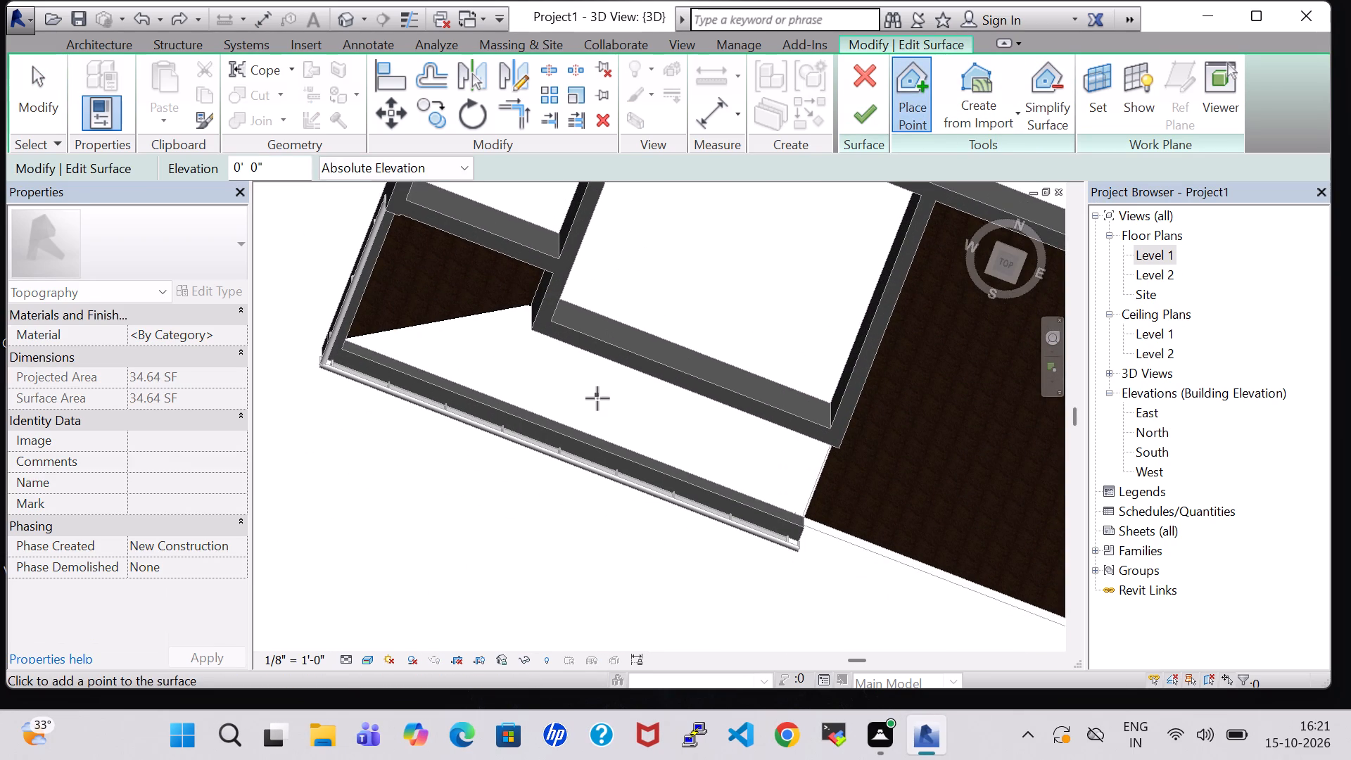
{"action": "middle_click_drag", "start_coordinate": [609, 401], "coordinate": [709, 369]}
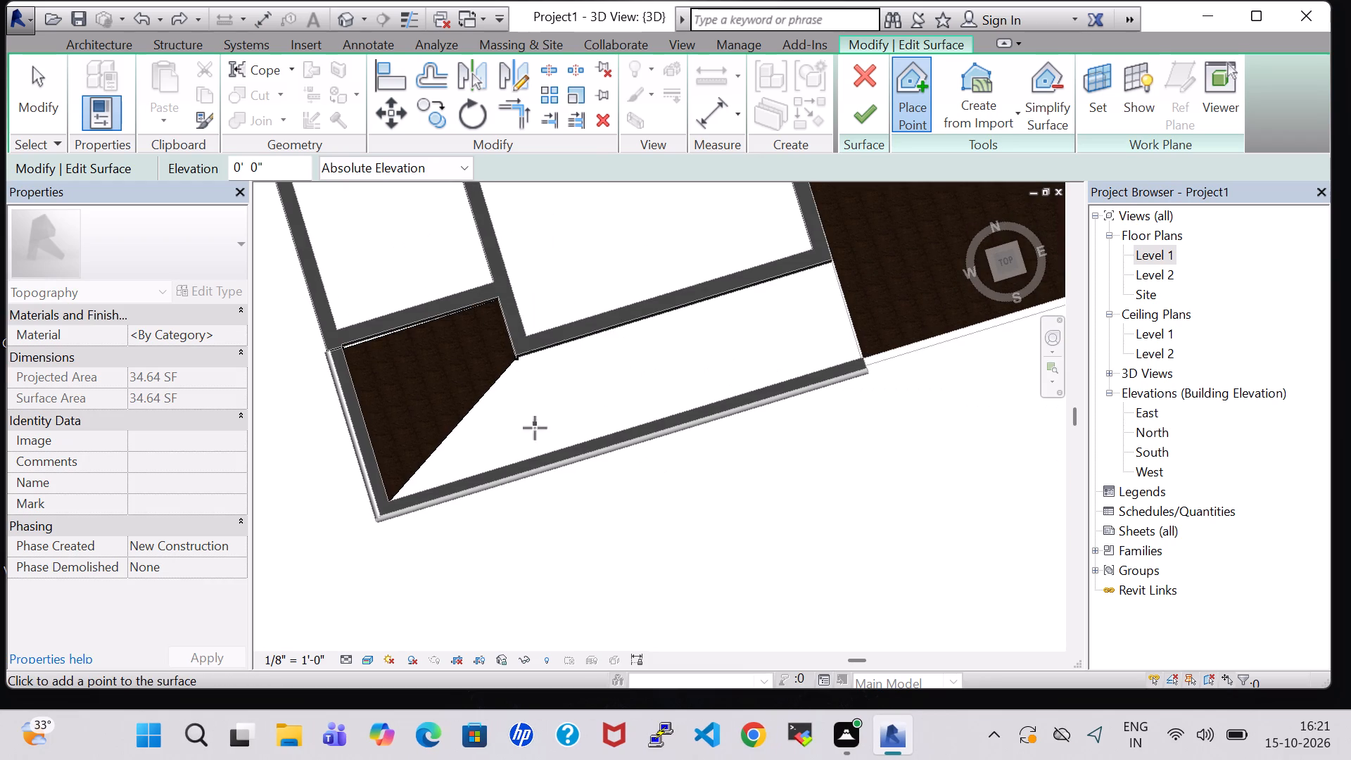
{"action": "middle_click_drag", "start_coordinate": [541, 407], "coordinate": [543, 417], "text": "shift"}
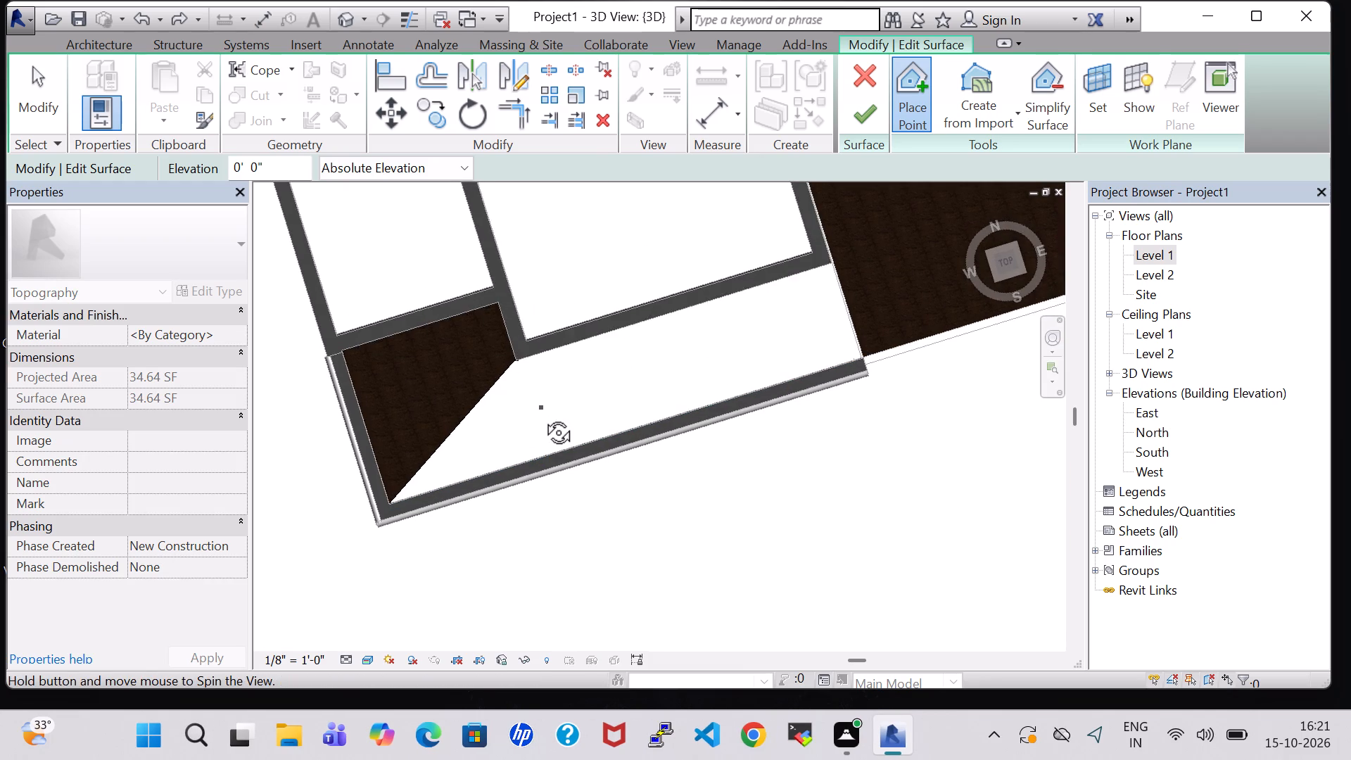
{"action": "middle_click_drag", "start_coordinate": [543, 417], "coordinate": [545, 469], "text": "shift"}
{"action": "left_click", "coordinate": [528, 462]}
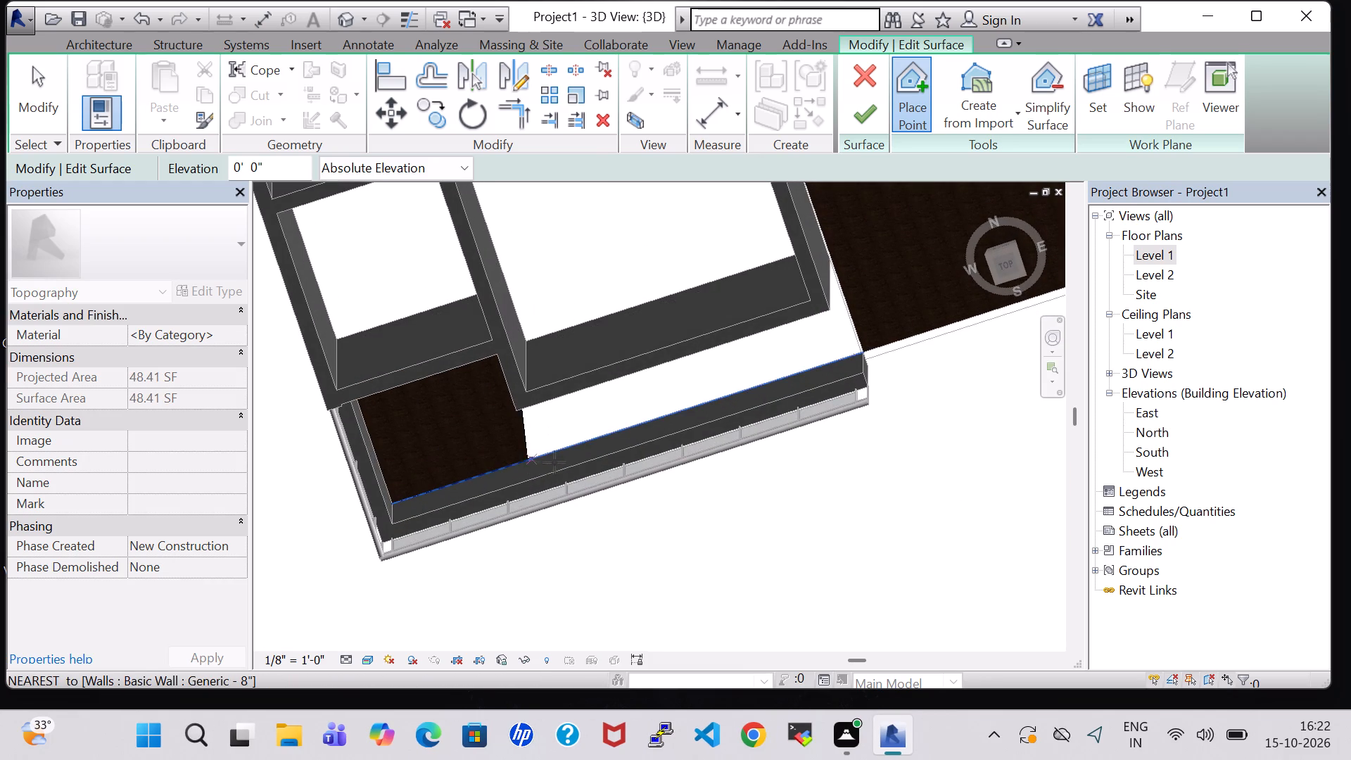
{"action": "left_click", "coordinate": [868, 127]}
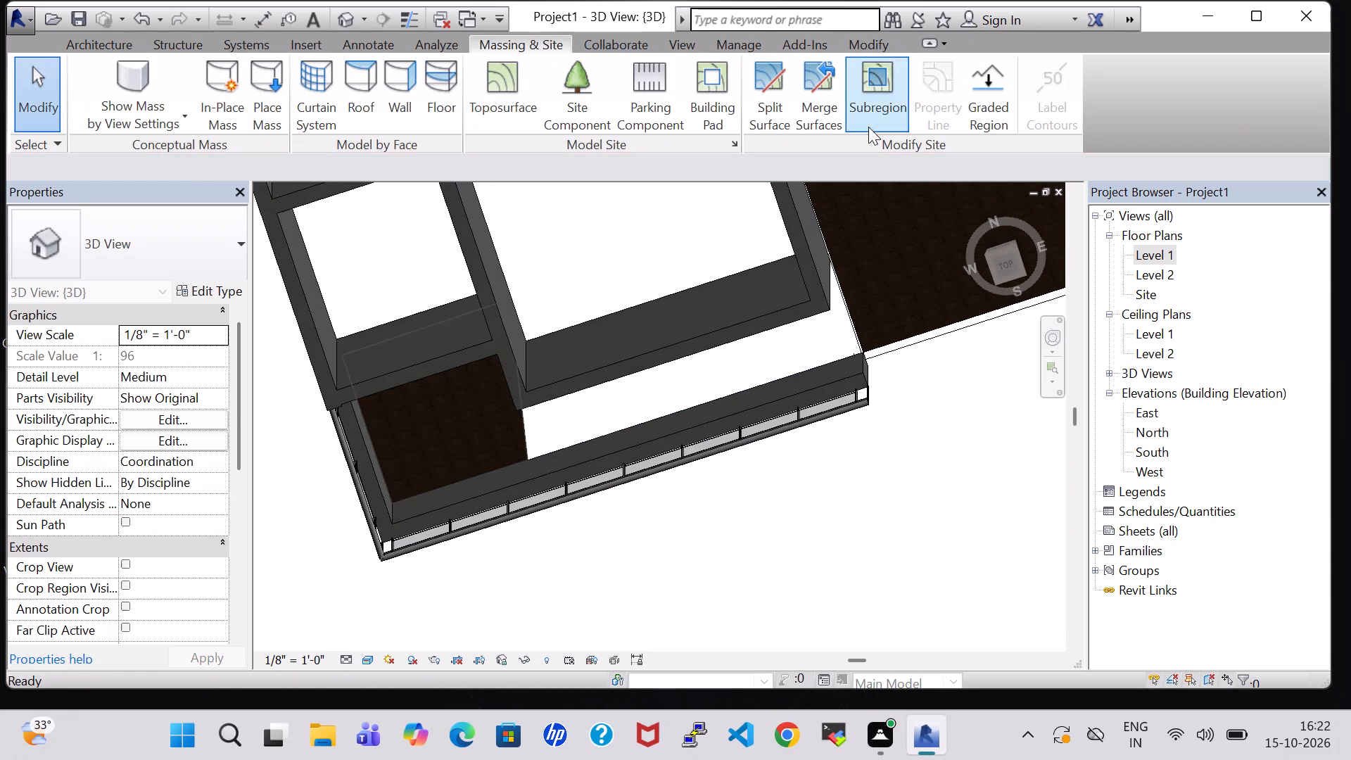
Create a toposurface at elevation 0' 0" between the low front wall and the middle room's front wall, using four corner points, and finish it.
{"action": "middle_click_drag", "start_coordinate": [839, 498], "coordinate": [679, 498], "text": "shift"}
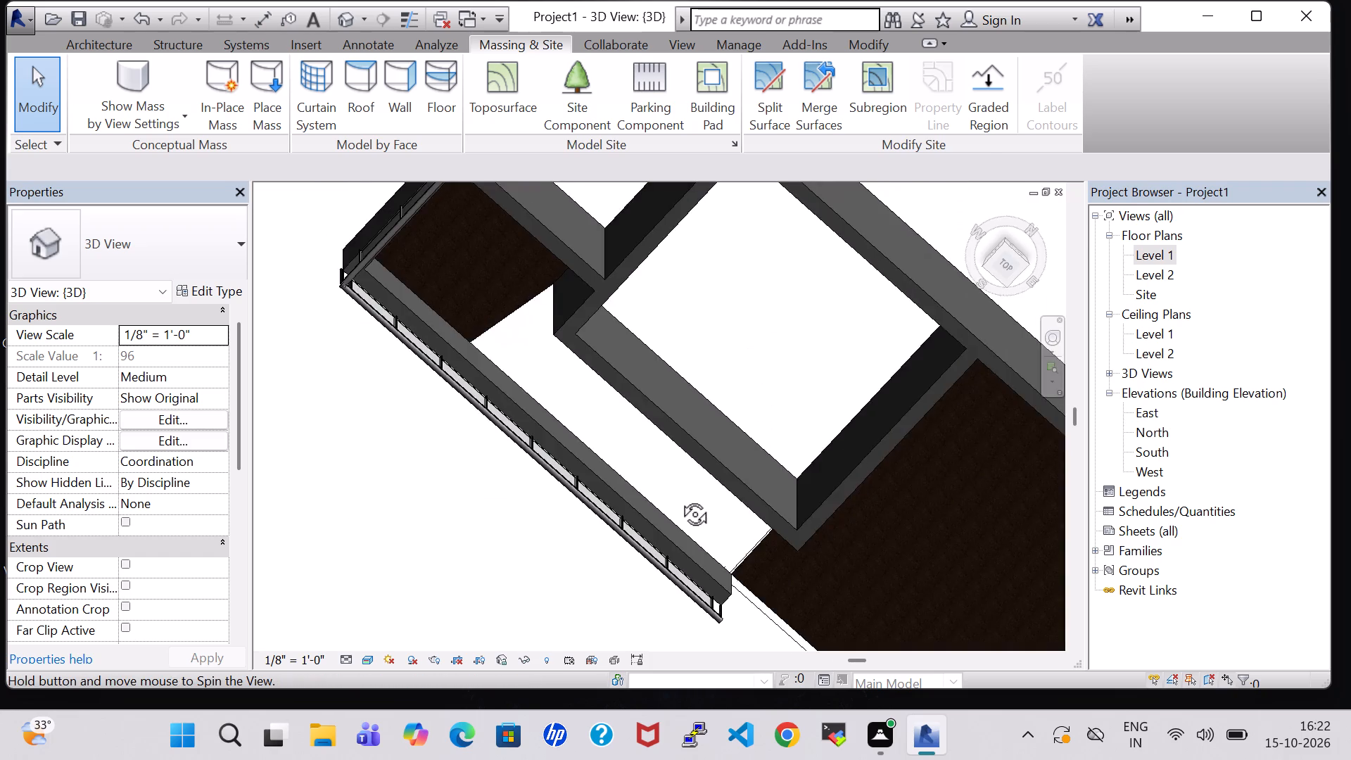
{"action": "middle_click_drag", "start_coordinate": [679, 498], "coordinate": [616, 404], "text": "shift"}
{"action": "middle_click", "coordinate": [616, 404], "text": "shift"}
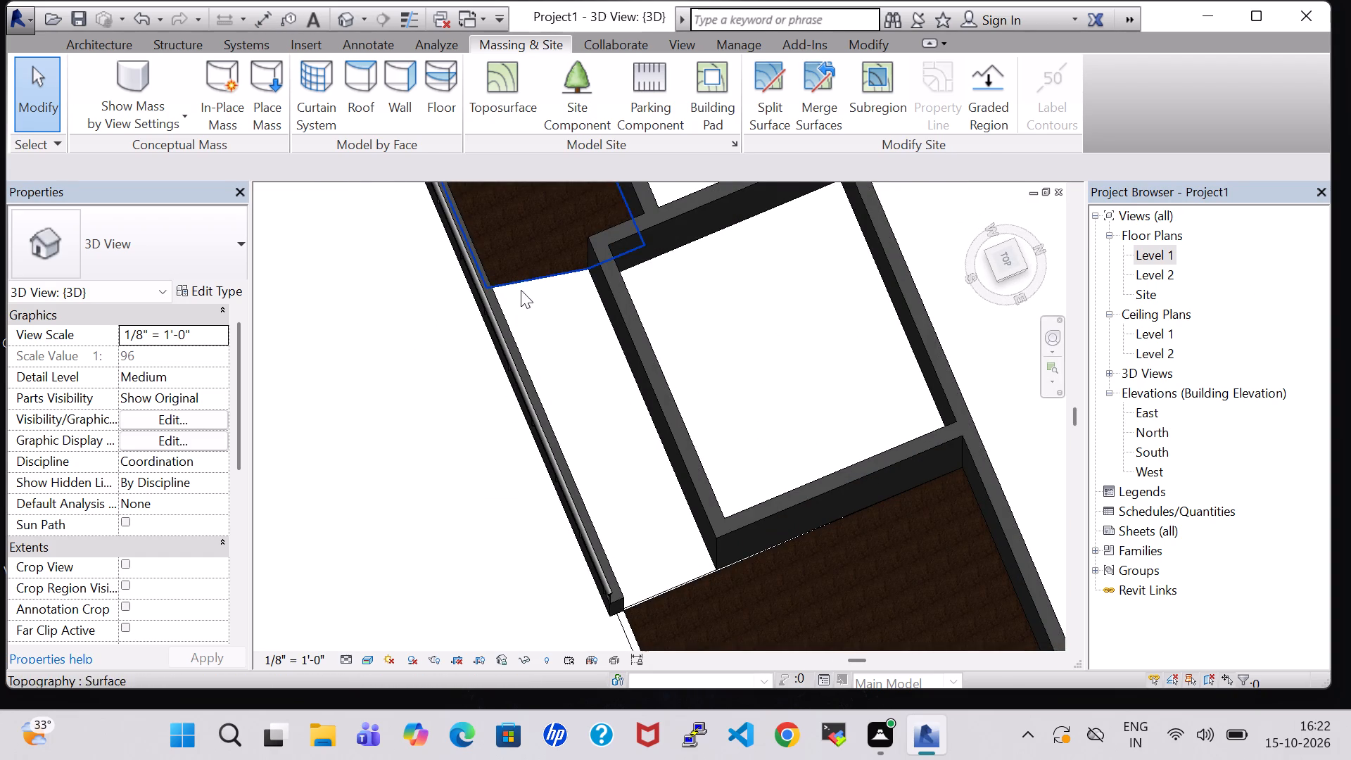
{"action": "scroll", "coordinate": [562, 306], "scroll_direction": "up", "scroll_amount": 4}
{"action": "middle_click_drag", "start_coordinate": [562, 306], "coordinate": [562, 343]}
{"action": "scroll", "coordinate": [562, 306], "scroll_direction": "down", "scroll_amount": 1}
{"action": "middle_click_drag", "start_coordinate": [562, 343], "coordinate": [491, 284], "text": "shift"}
{"action": "left_click", "coordinate": [510, 82]}
{"action": "middle_click_drag", "start_coordinate": [585, 326], "coordinate": [530, 305], "text": "shift"}
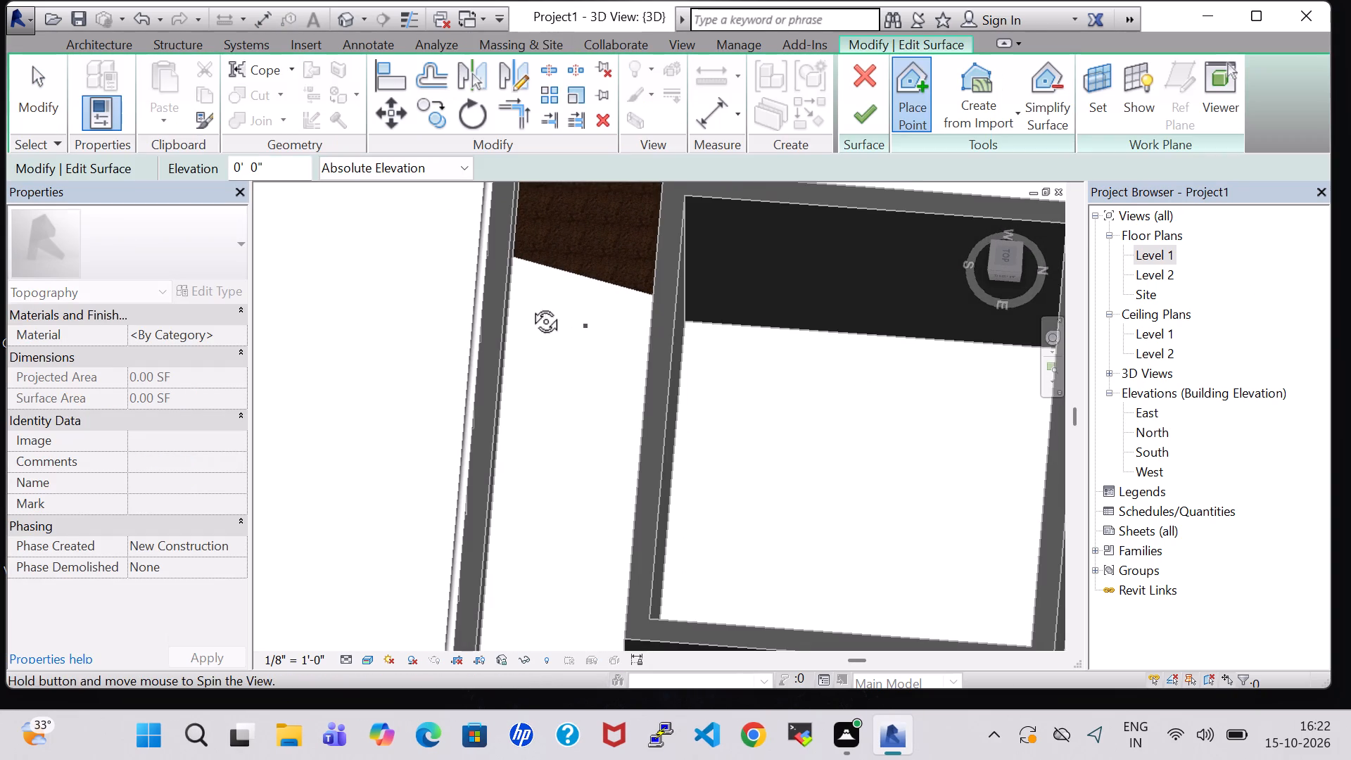
{"action": "middle_click_drag", "start_coordinate": [530, 305], "coordinate": [514, 300], "text": "shift"}
{"action": "left_click", "coordinate": [604, 236]}
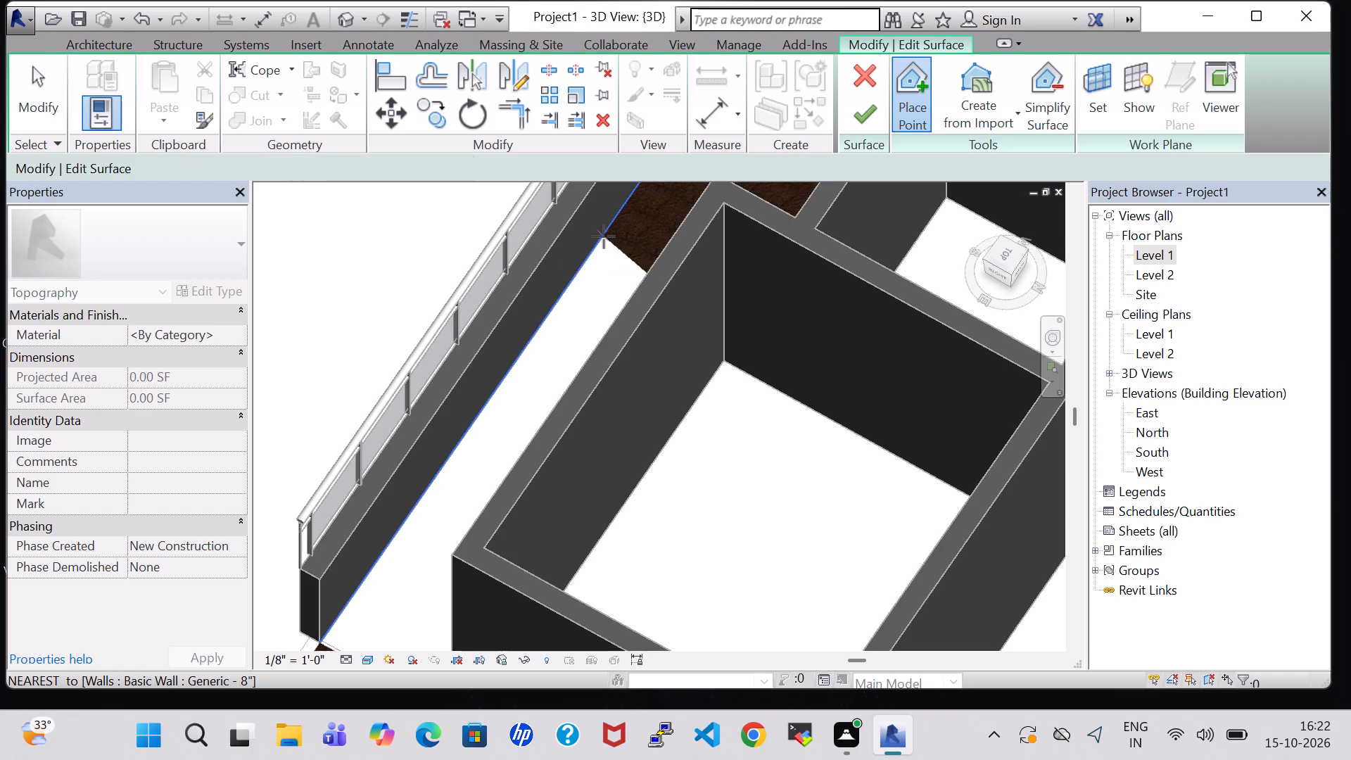
{"action": "middle_click_drag", "start_coordinate": [595, 290], "coordinate": [759, 316], "text": "shift"}
{"action": "scroll", "coordinate": [759, 263], "scroll_direction": "up", "scroll_amount": 1}
{"action": "middle_click_drag", "start_coordinate": [754, 233], "coordinate": [749, 296]}
{"action": "scroll", "coordinate": [754, 241], "scroll_direction": "down", "scroll_amount": 1}
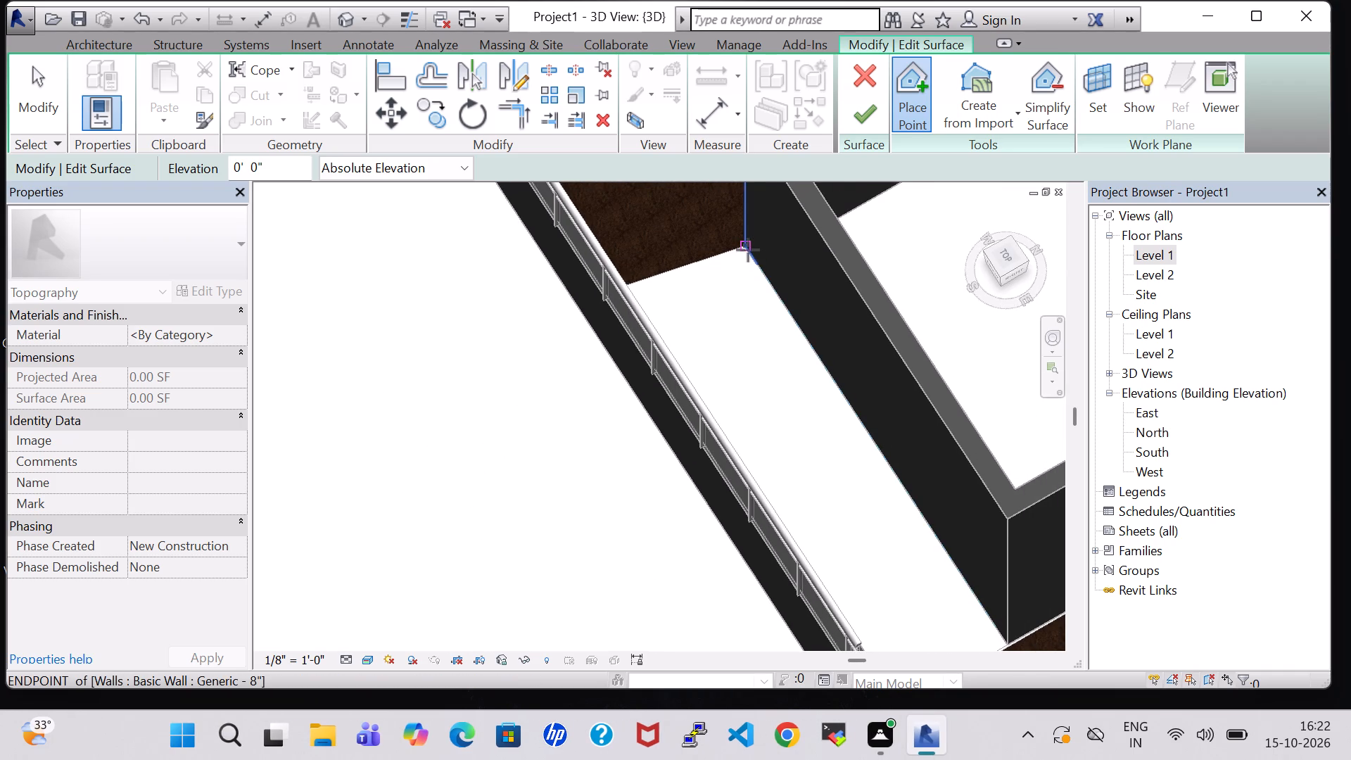
{"action": "left_click", "coordinate": [744, 248]}
{"action": "middle_click_drag", "start_coordinate": [815, 436], "coordinate": [664, 289]}
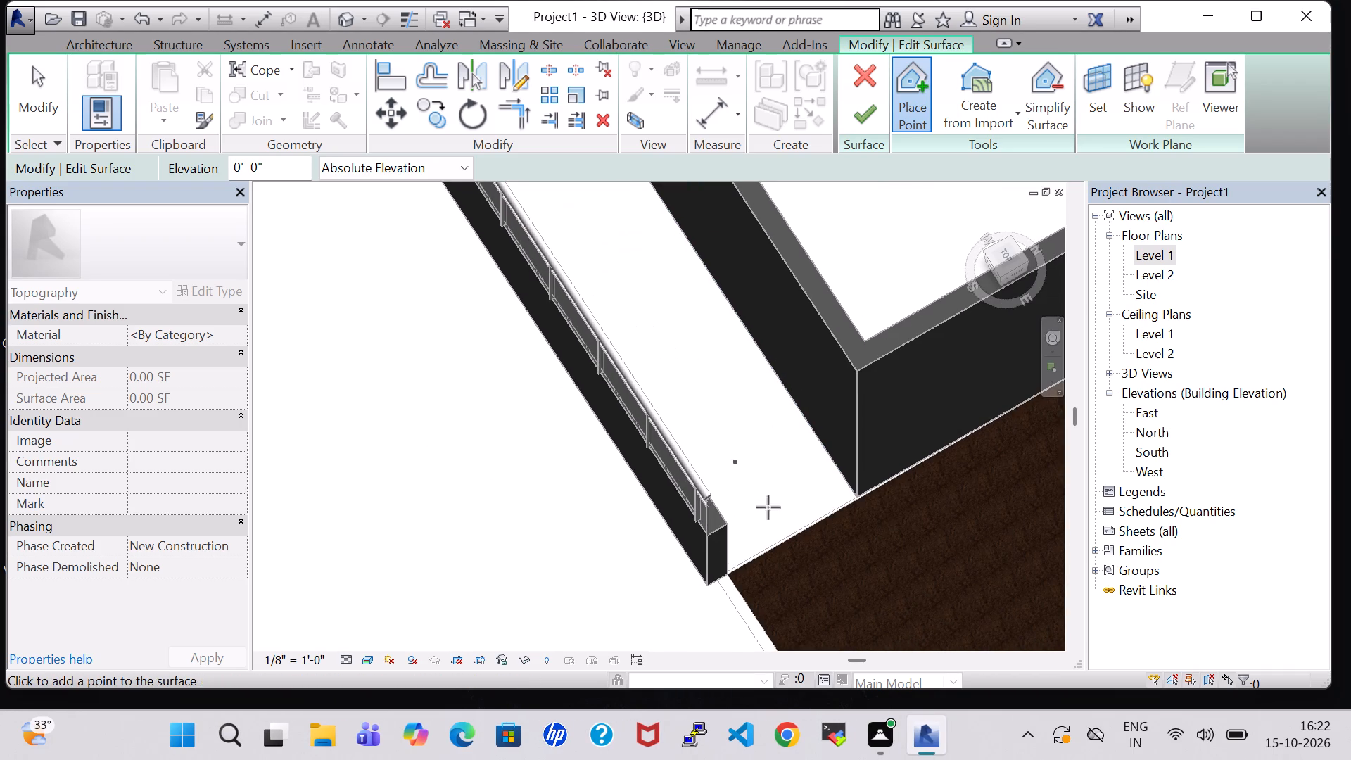
{"action": "left_click", "coordinate": [852, 498]}
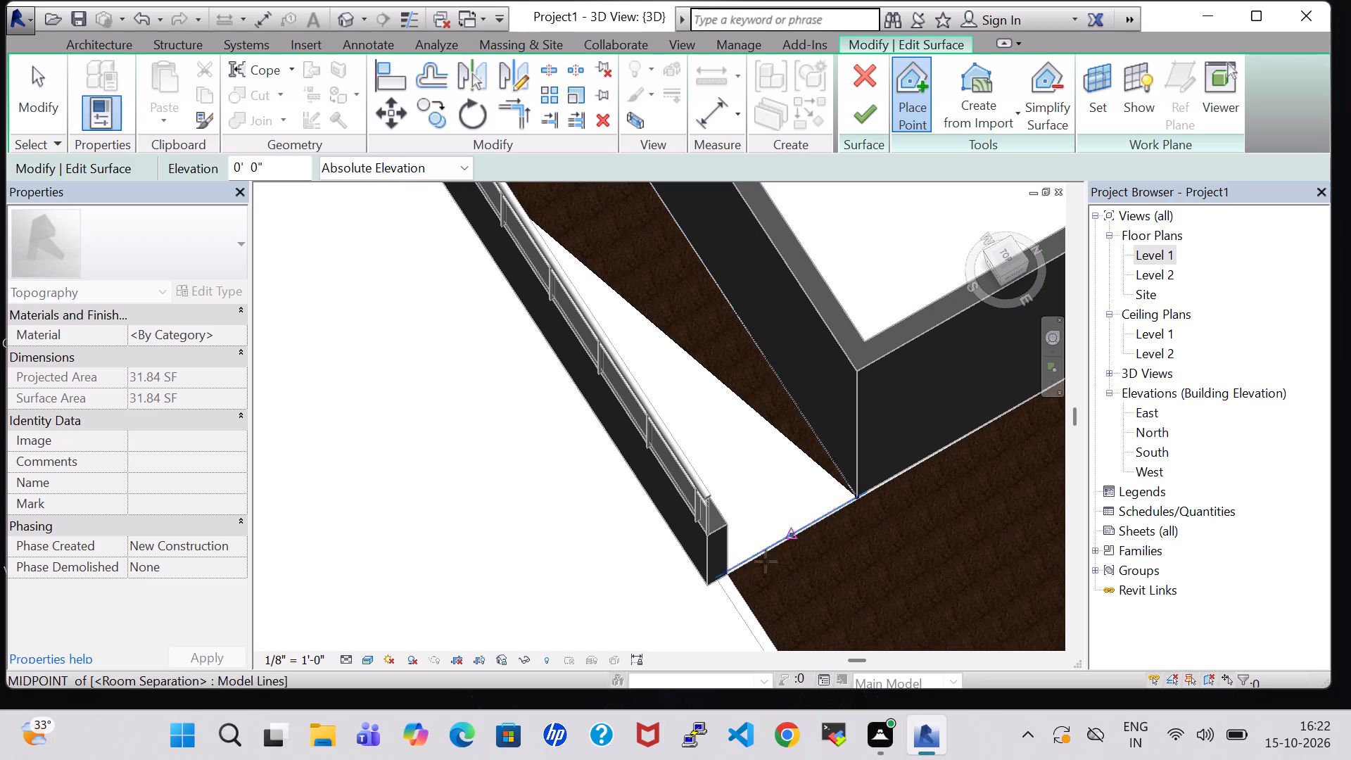
{"action": "left_click", "coordinate": [732, 569]}
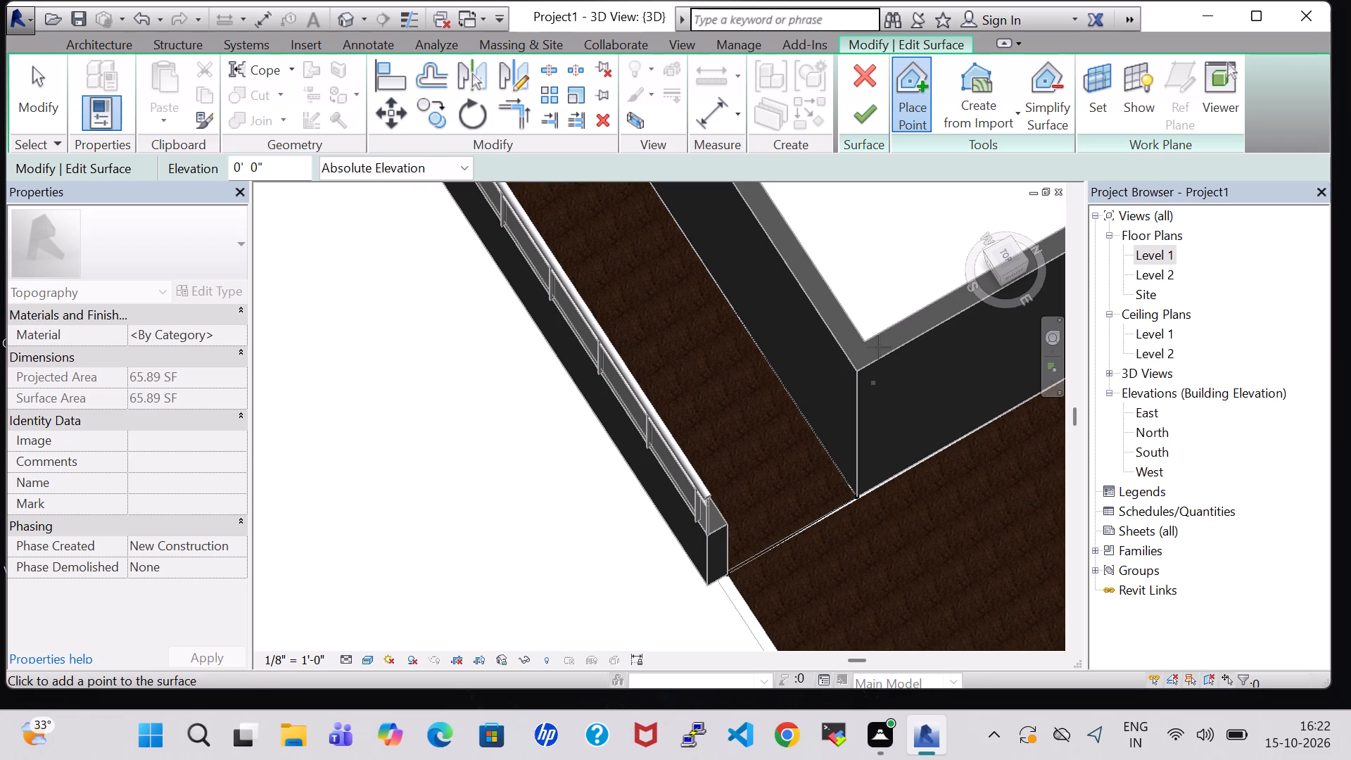
{"action": "left_click", "coordinate": [854, 115]}
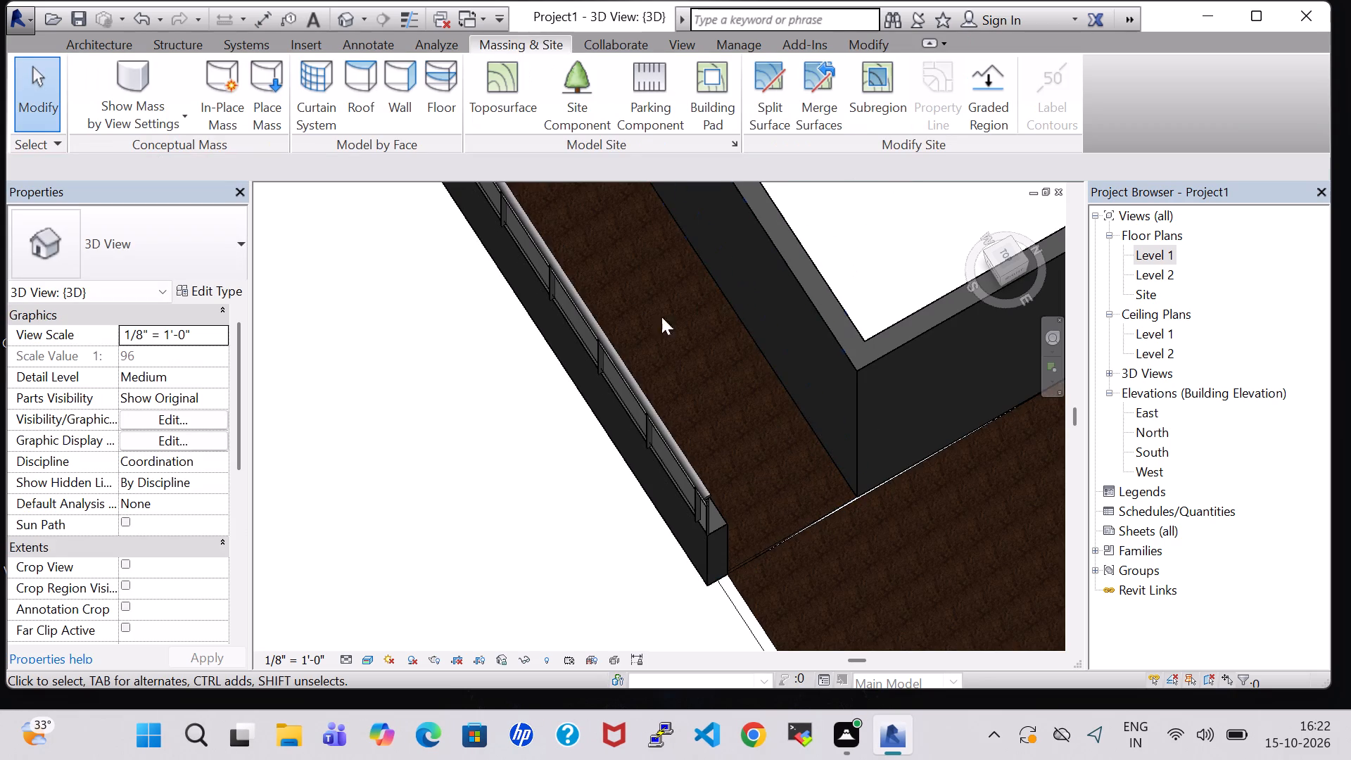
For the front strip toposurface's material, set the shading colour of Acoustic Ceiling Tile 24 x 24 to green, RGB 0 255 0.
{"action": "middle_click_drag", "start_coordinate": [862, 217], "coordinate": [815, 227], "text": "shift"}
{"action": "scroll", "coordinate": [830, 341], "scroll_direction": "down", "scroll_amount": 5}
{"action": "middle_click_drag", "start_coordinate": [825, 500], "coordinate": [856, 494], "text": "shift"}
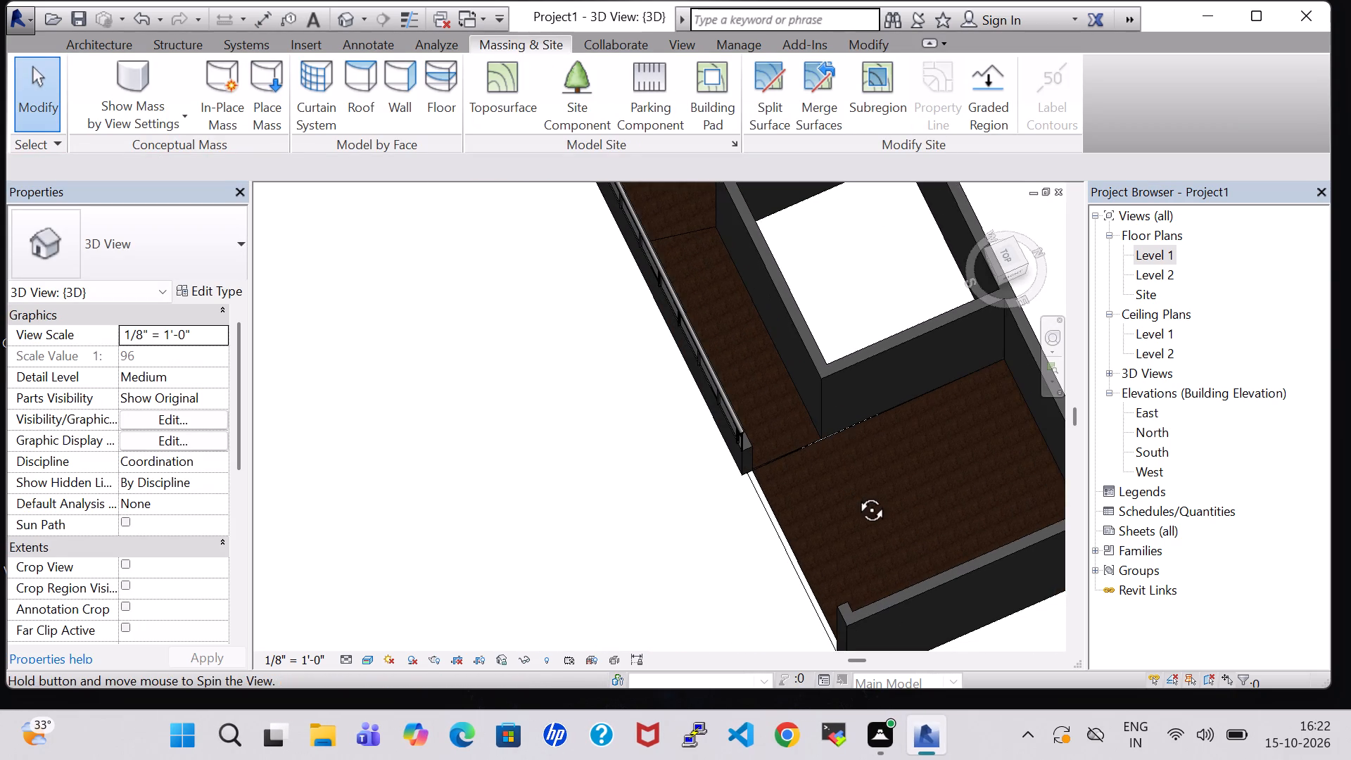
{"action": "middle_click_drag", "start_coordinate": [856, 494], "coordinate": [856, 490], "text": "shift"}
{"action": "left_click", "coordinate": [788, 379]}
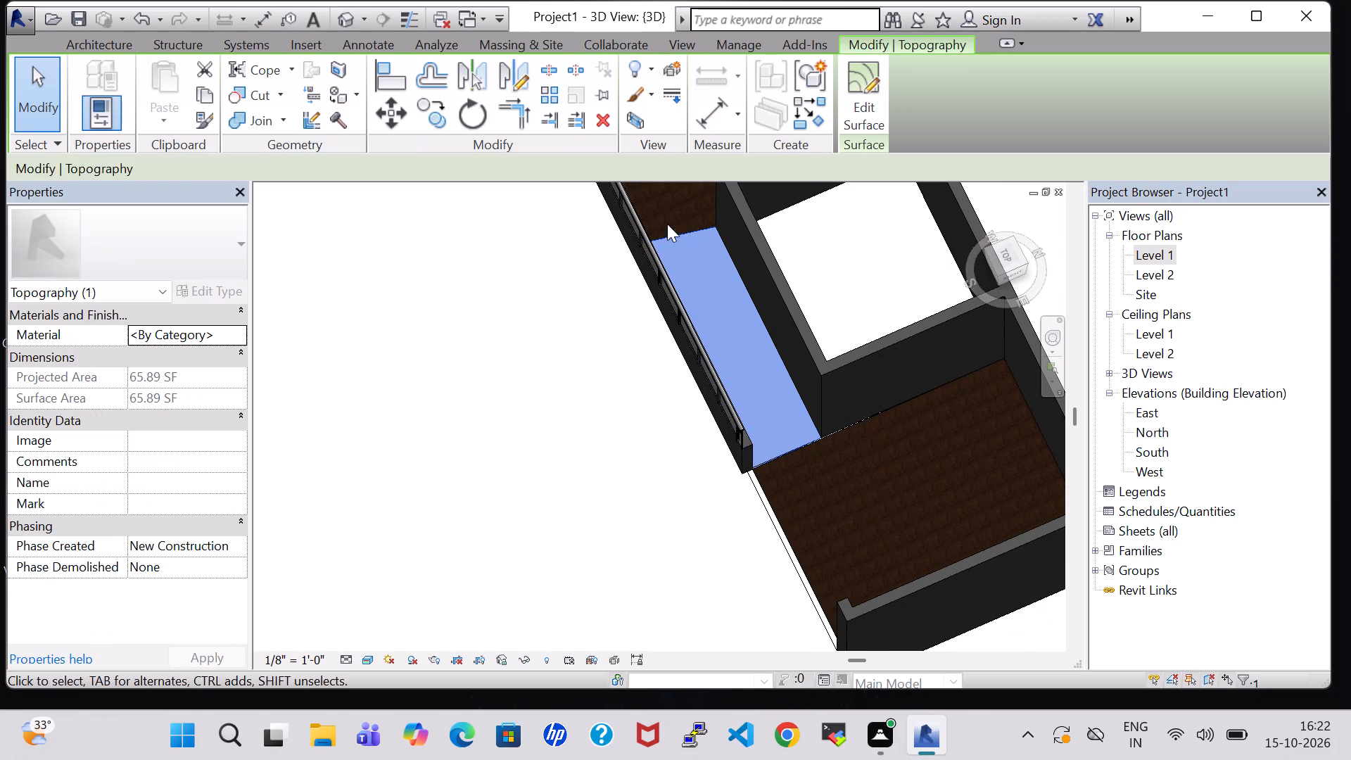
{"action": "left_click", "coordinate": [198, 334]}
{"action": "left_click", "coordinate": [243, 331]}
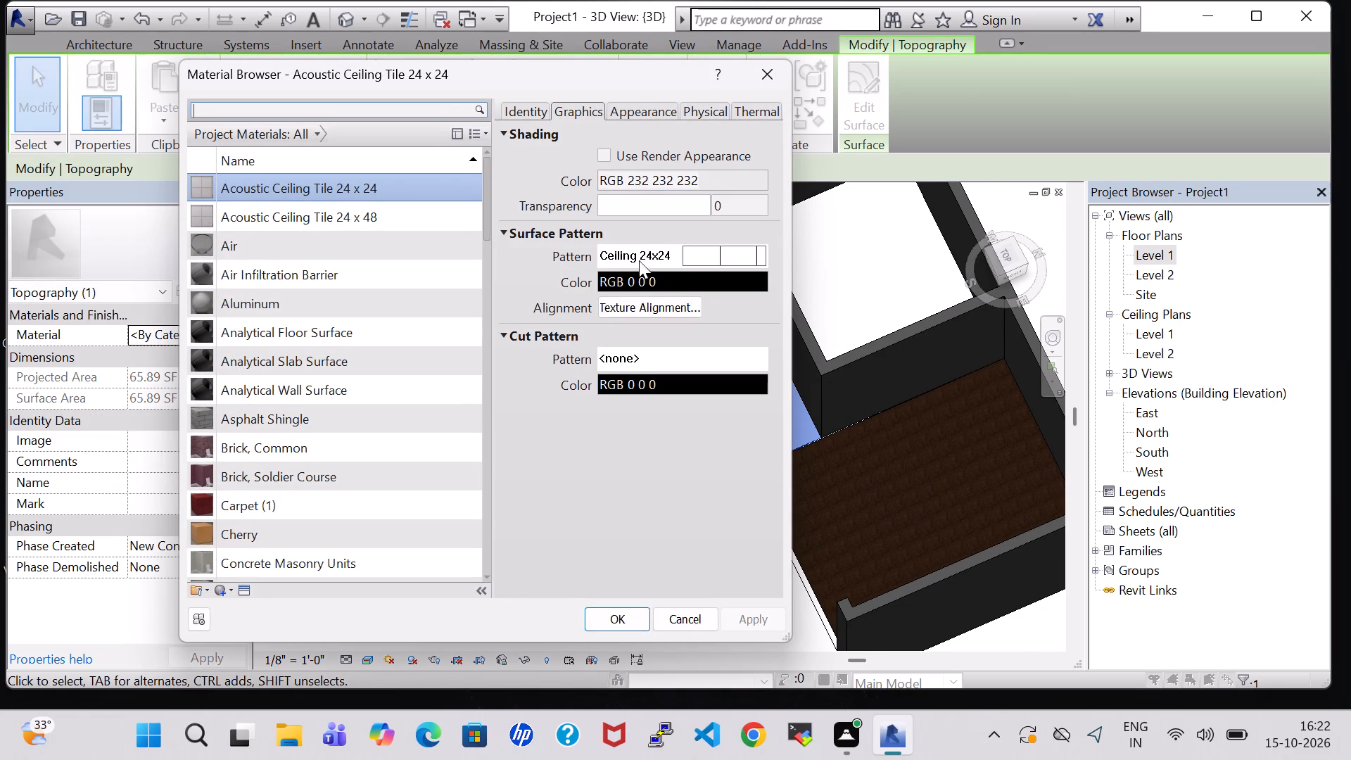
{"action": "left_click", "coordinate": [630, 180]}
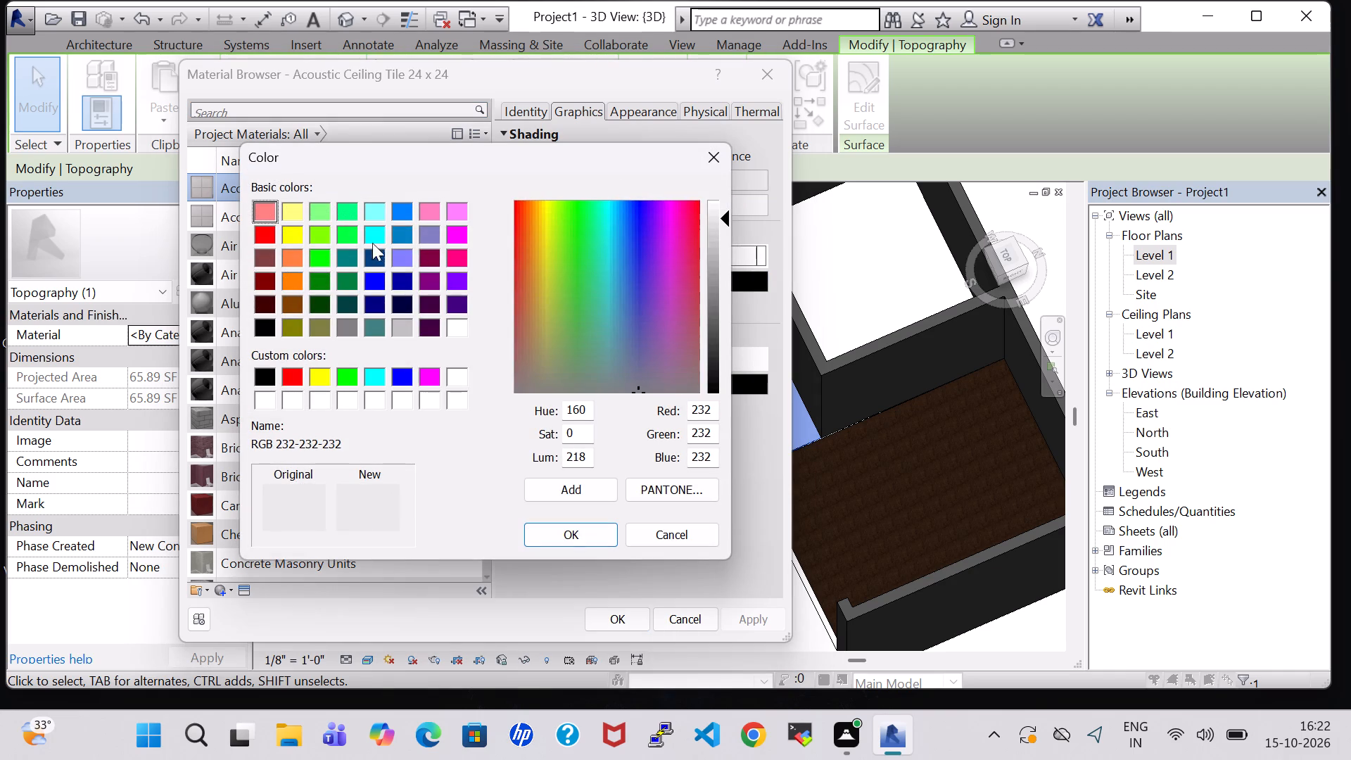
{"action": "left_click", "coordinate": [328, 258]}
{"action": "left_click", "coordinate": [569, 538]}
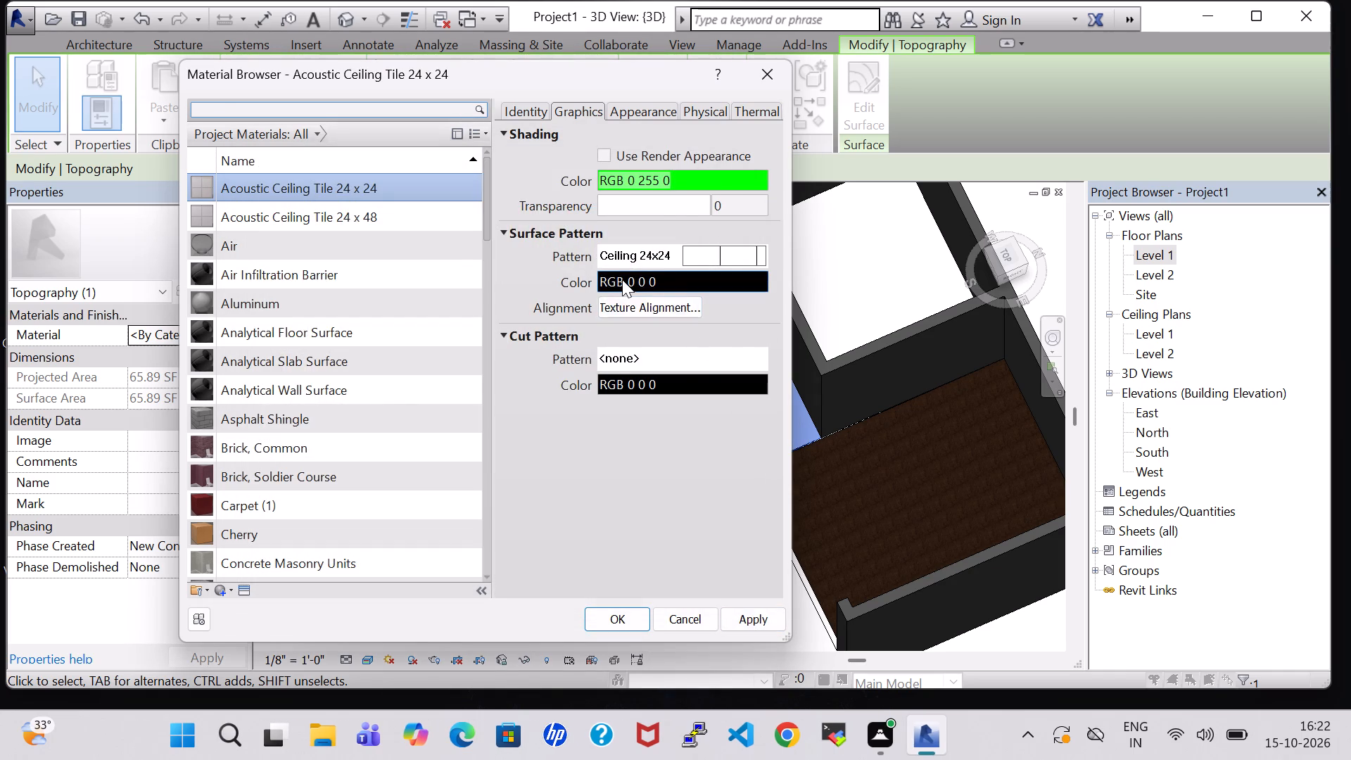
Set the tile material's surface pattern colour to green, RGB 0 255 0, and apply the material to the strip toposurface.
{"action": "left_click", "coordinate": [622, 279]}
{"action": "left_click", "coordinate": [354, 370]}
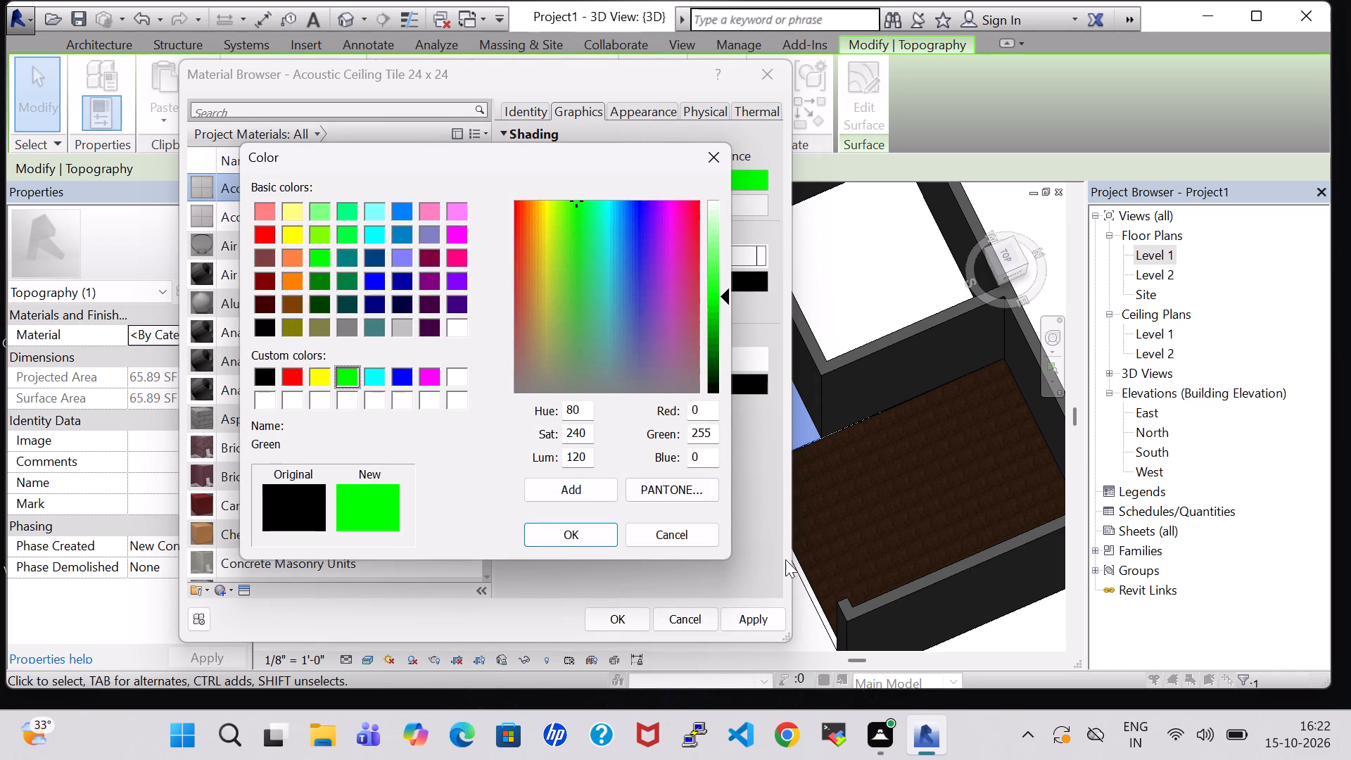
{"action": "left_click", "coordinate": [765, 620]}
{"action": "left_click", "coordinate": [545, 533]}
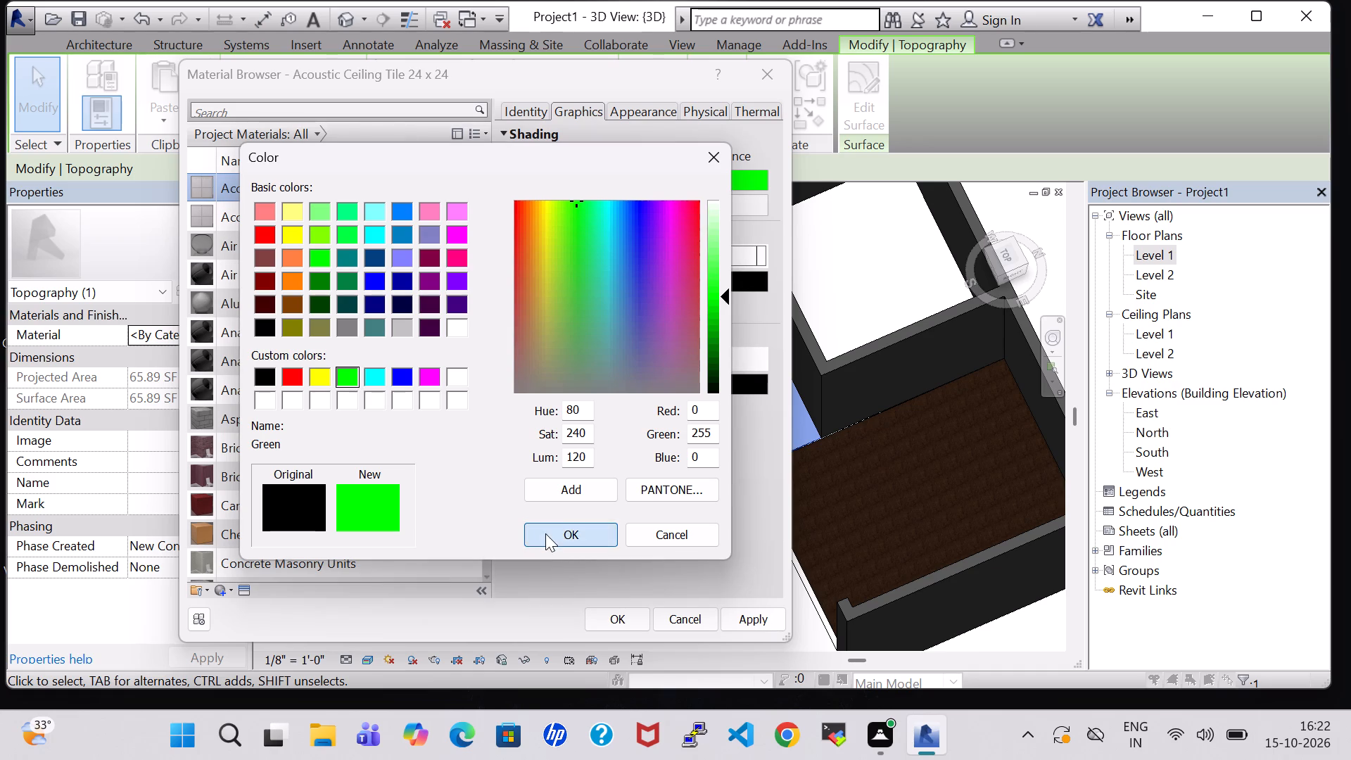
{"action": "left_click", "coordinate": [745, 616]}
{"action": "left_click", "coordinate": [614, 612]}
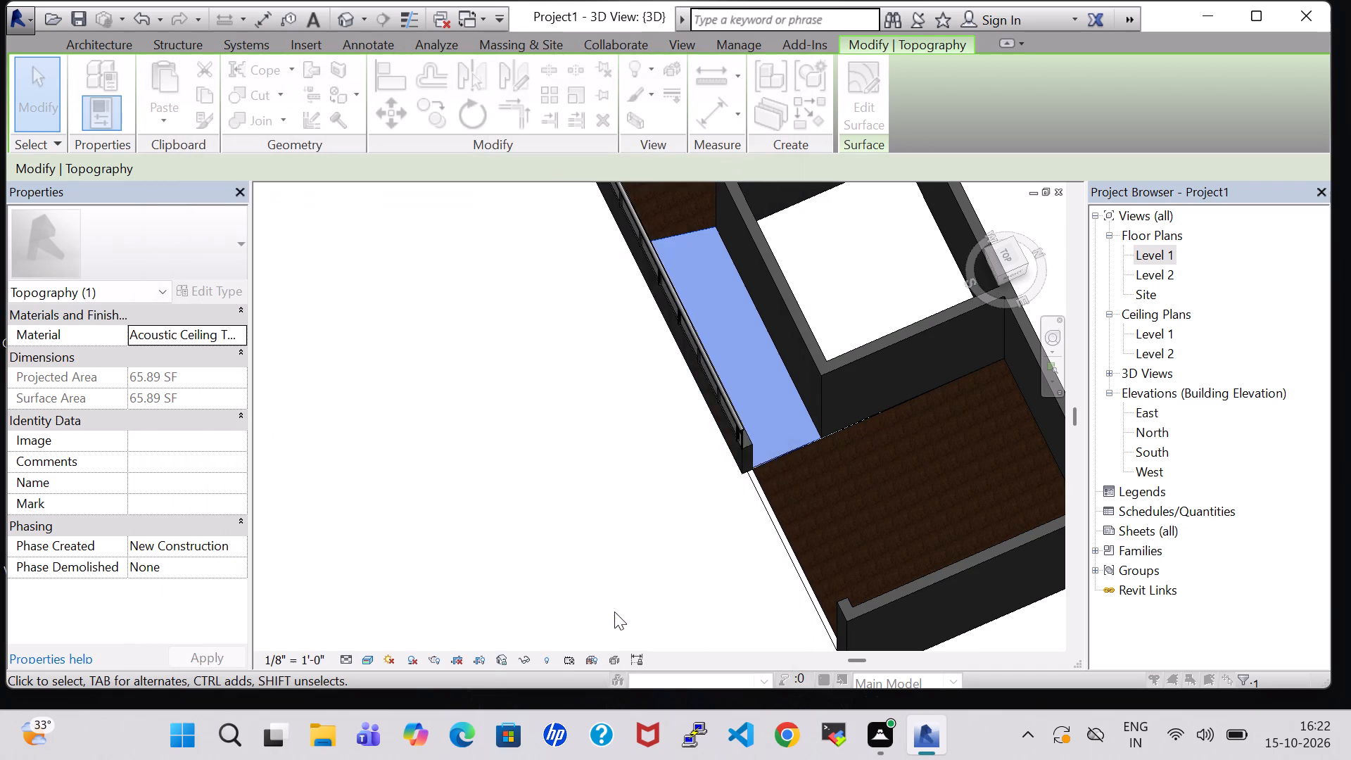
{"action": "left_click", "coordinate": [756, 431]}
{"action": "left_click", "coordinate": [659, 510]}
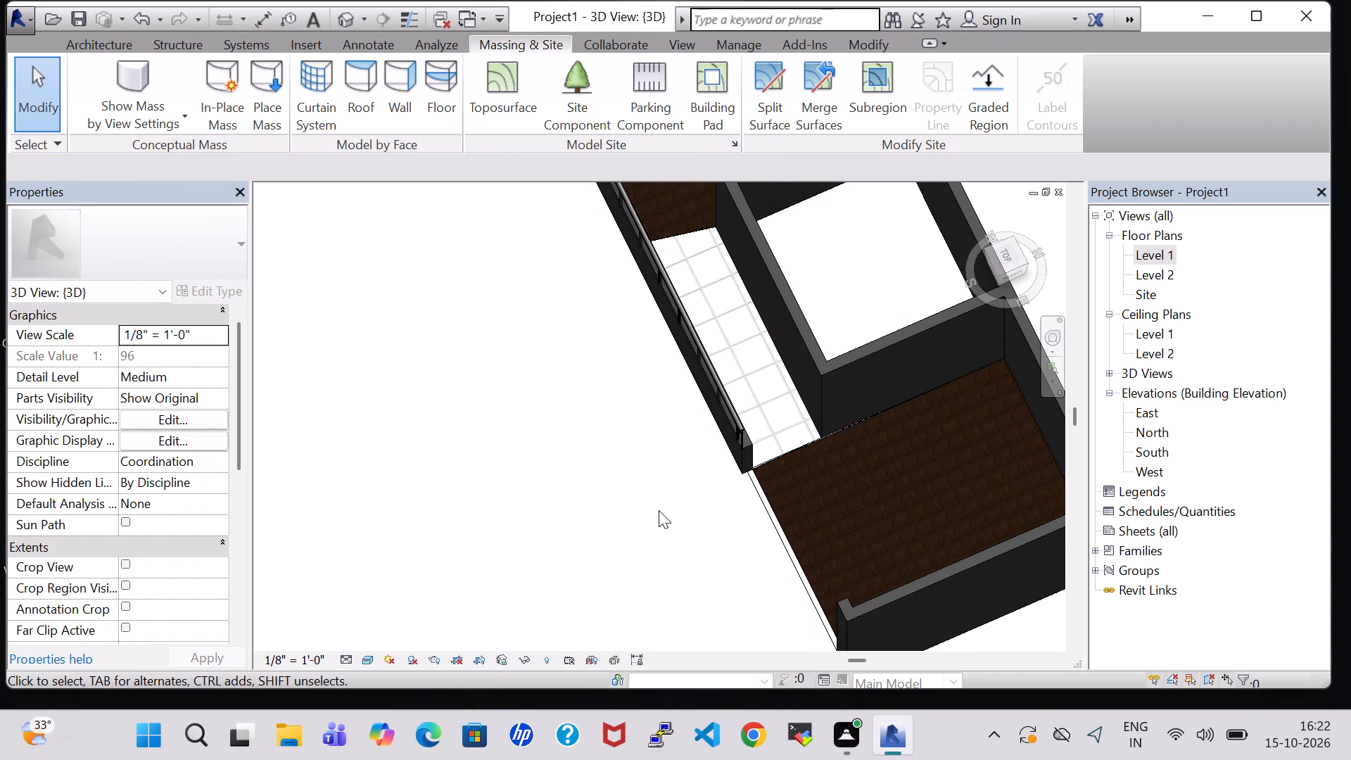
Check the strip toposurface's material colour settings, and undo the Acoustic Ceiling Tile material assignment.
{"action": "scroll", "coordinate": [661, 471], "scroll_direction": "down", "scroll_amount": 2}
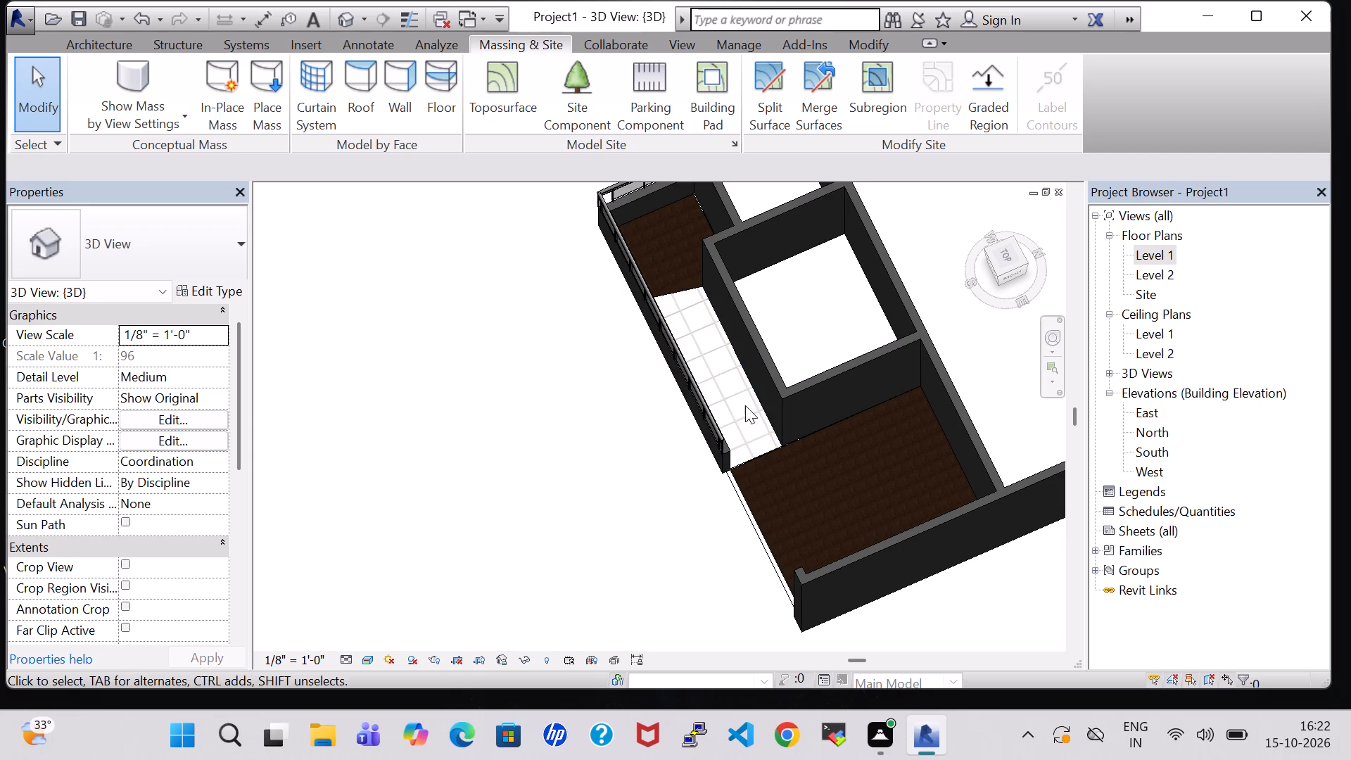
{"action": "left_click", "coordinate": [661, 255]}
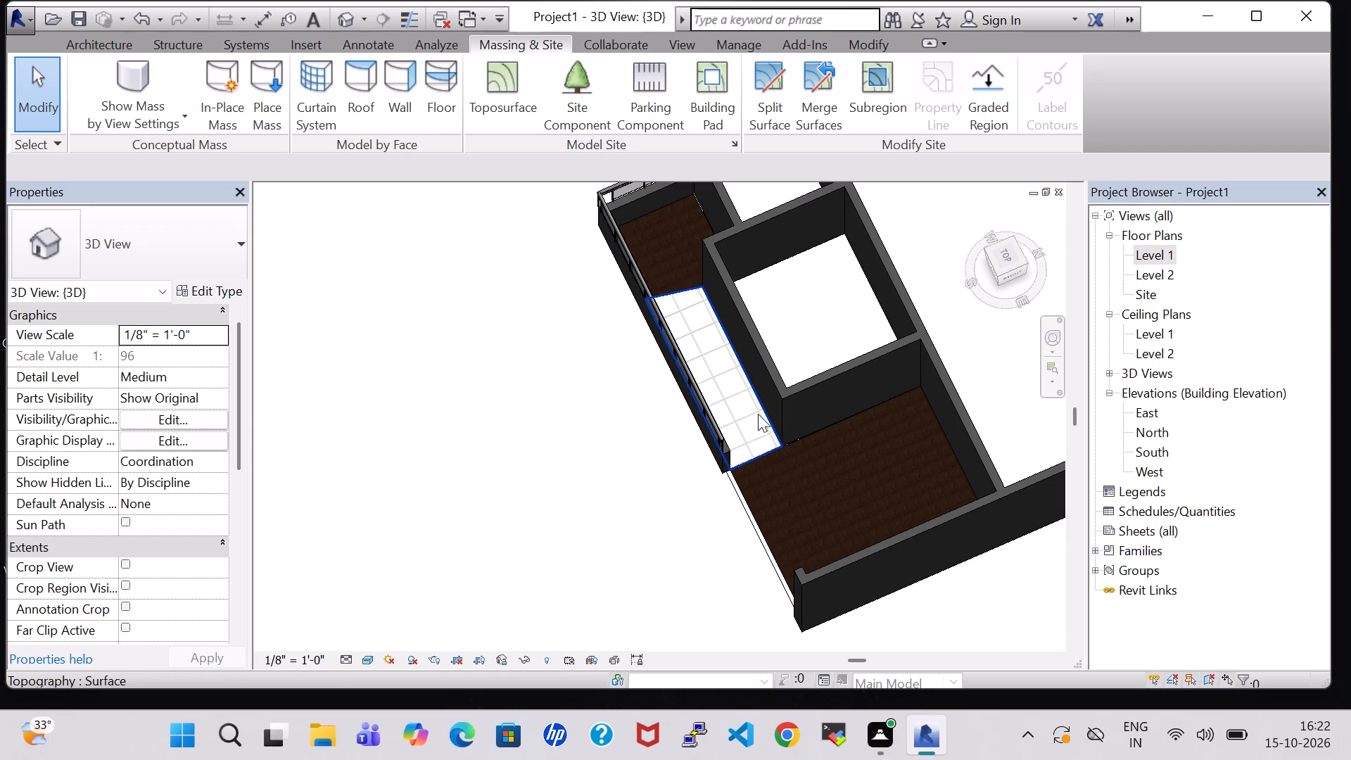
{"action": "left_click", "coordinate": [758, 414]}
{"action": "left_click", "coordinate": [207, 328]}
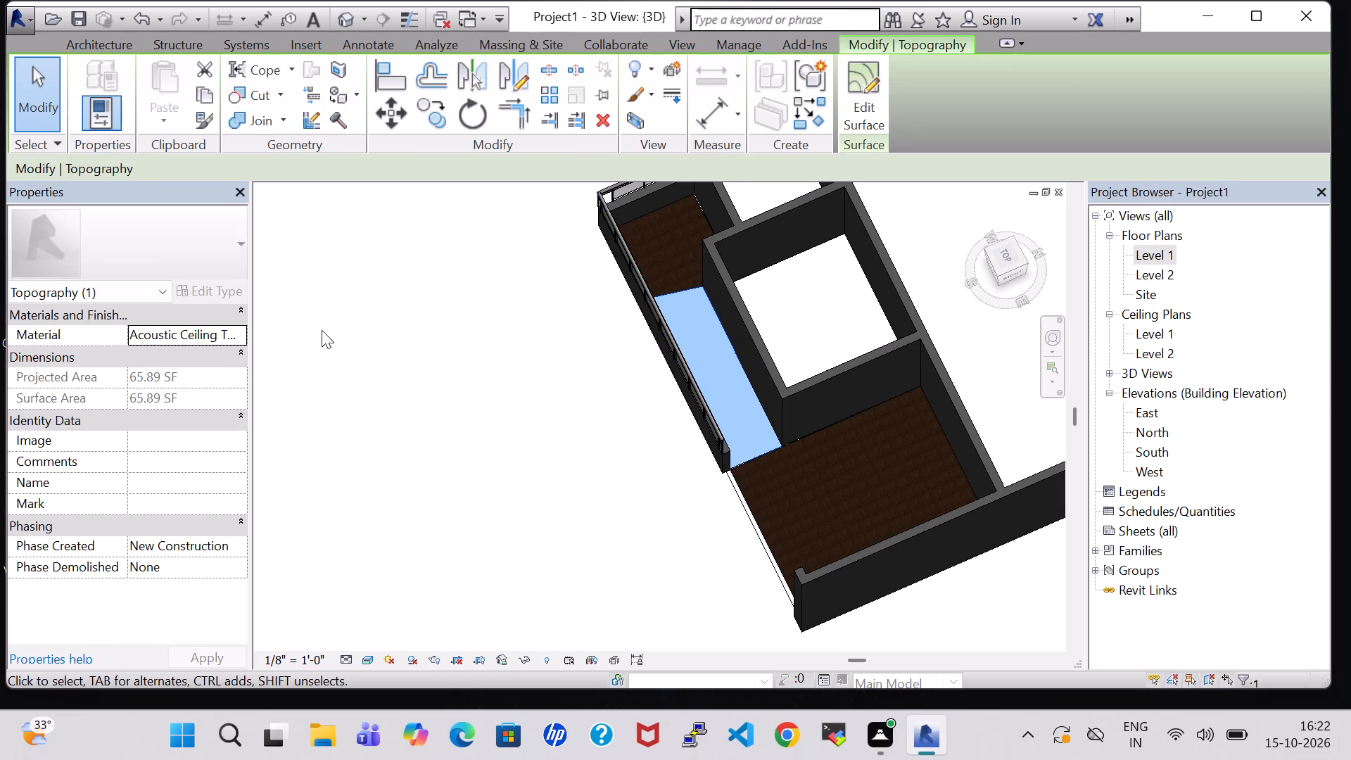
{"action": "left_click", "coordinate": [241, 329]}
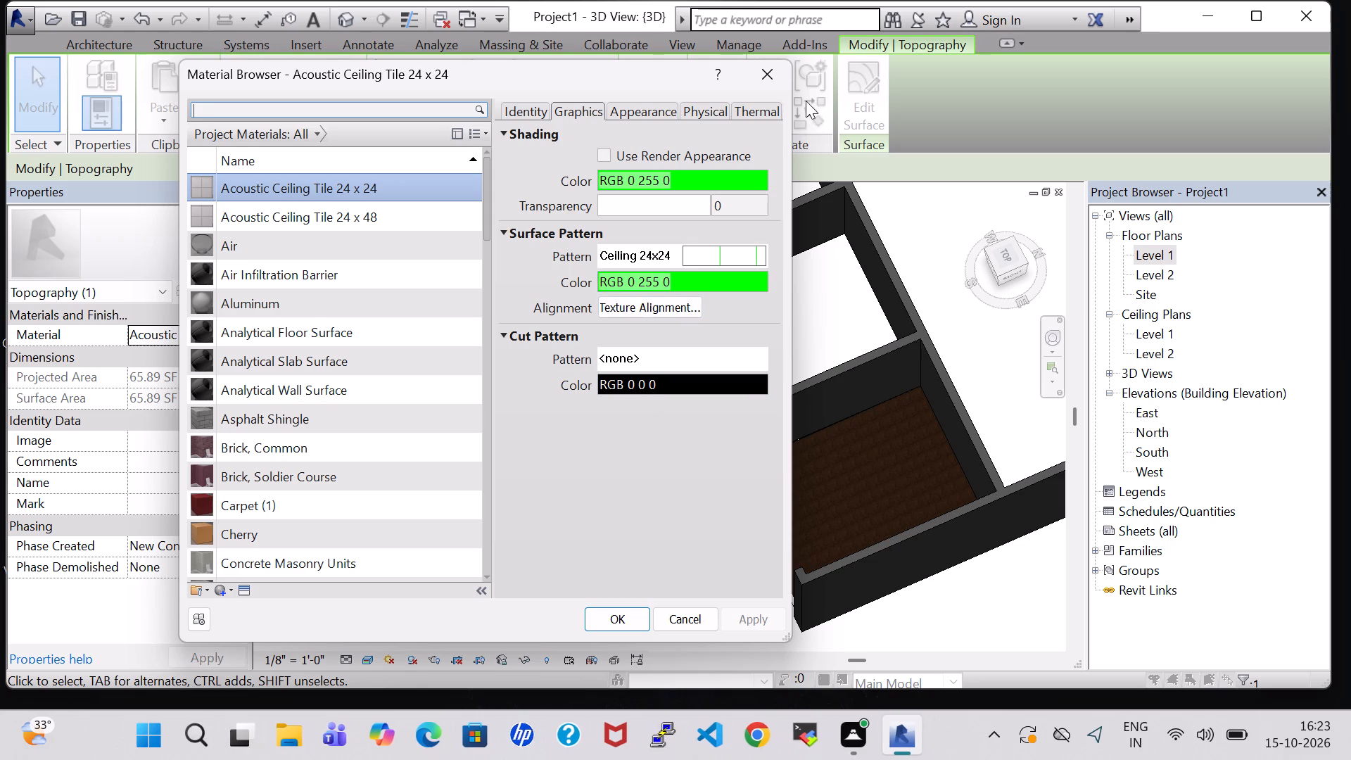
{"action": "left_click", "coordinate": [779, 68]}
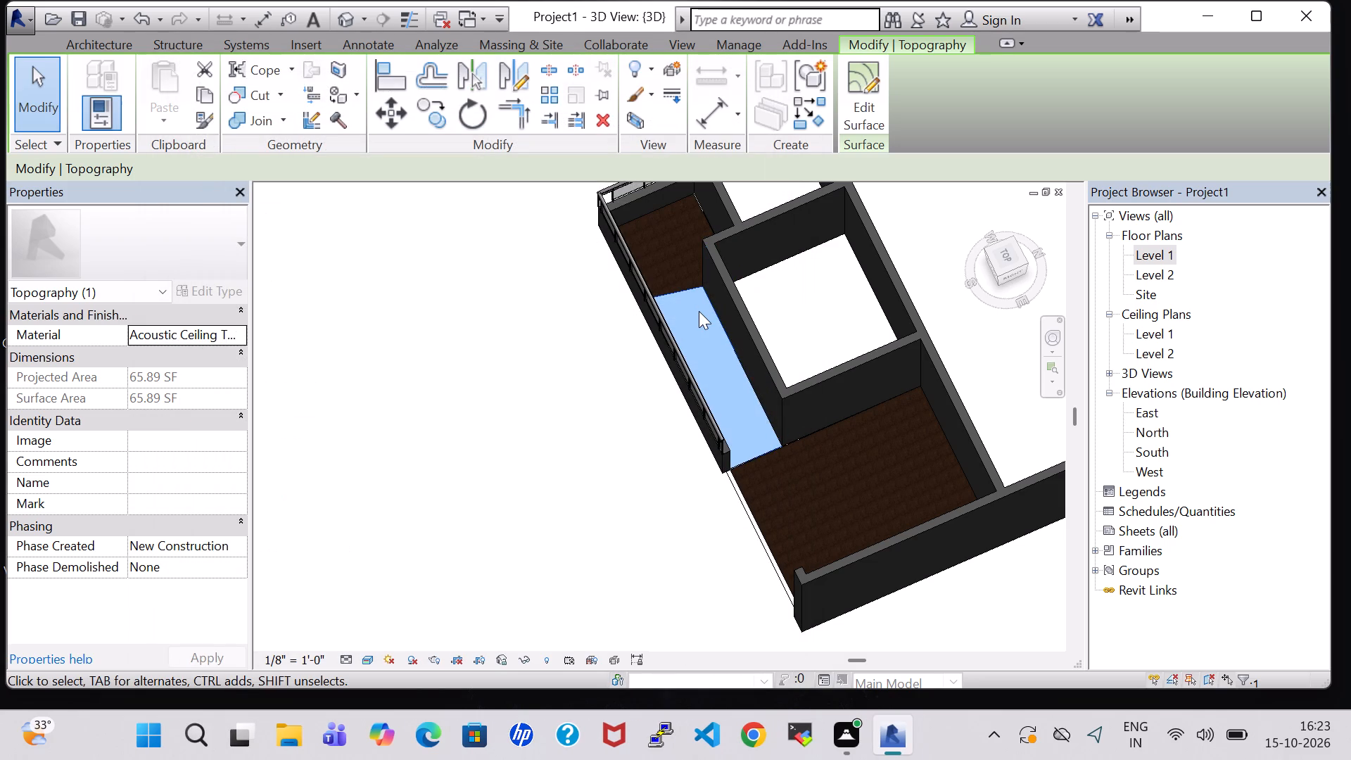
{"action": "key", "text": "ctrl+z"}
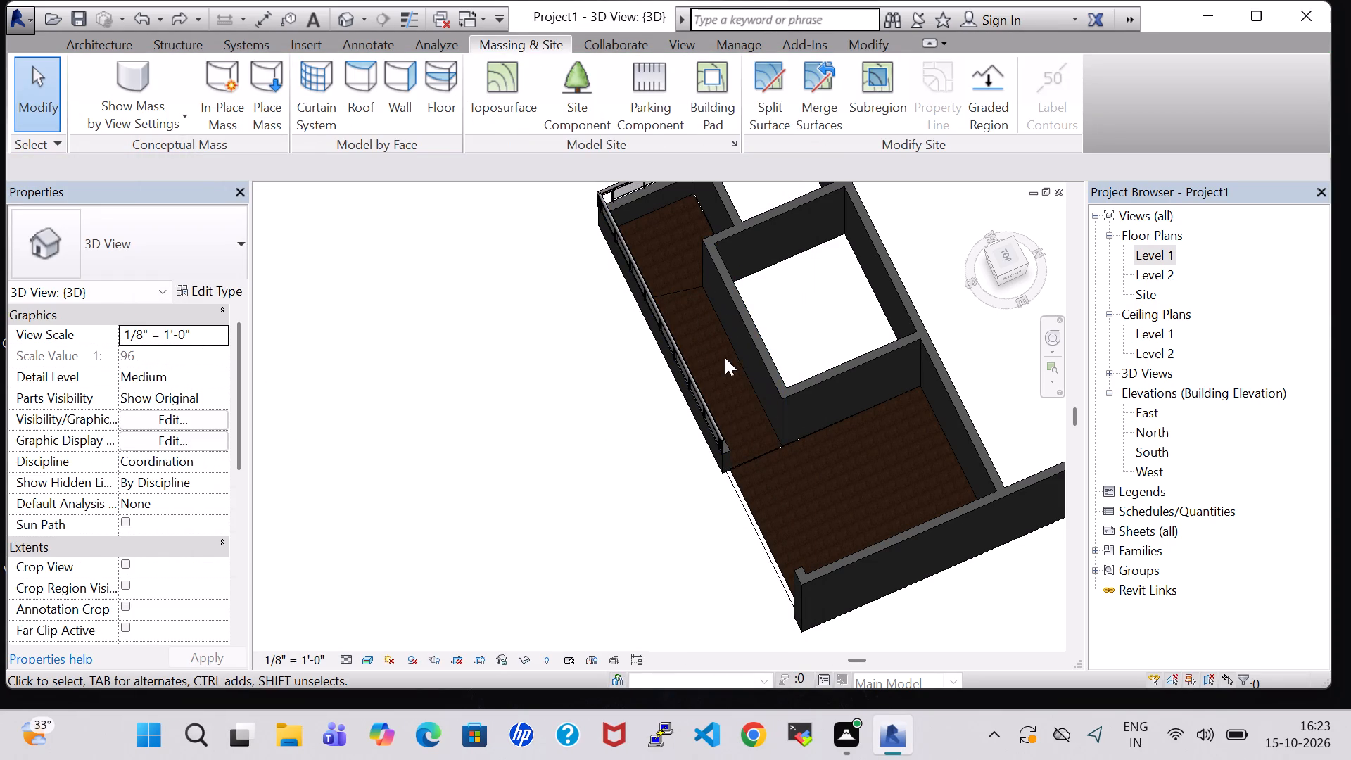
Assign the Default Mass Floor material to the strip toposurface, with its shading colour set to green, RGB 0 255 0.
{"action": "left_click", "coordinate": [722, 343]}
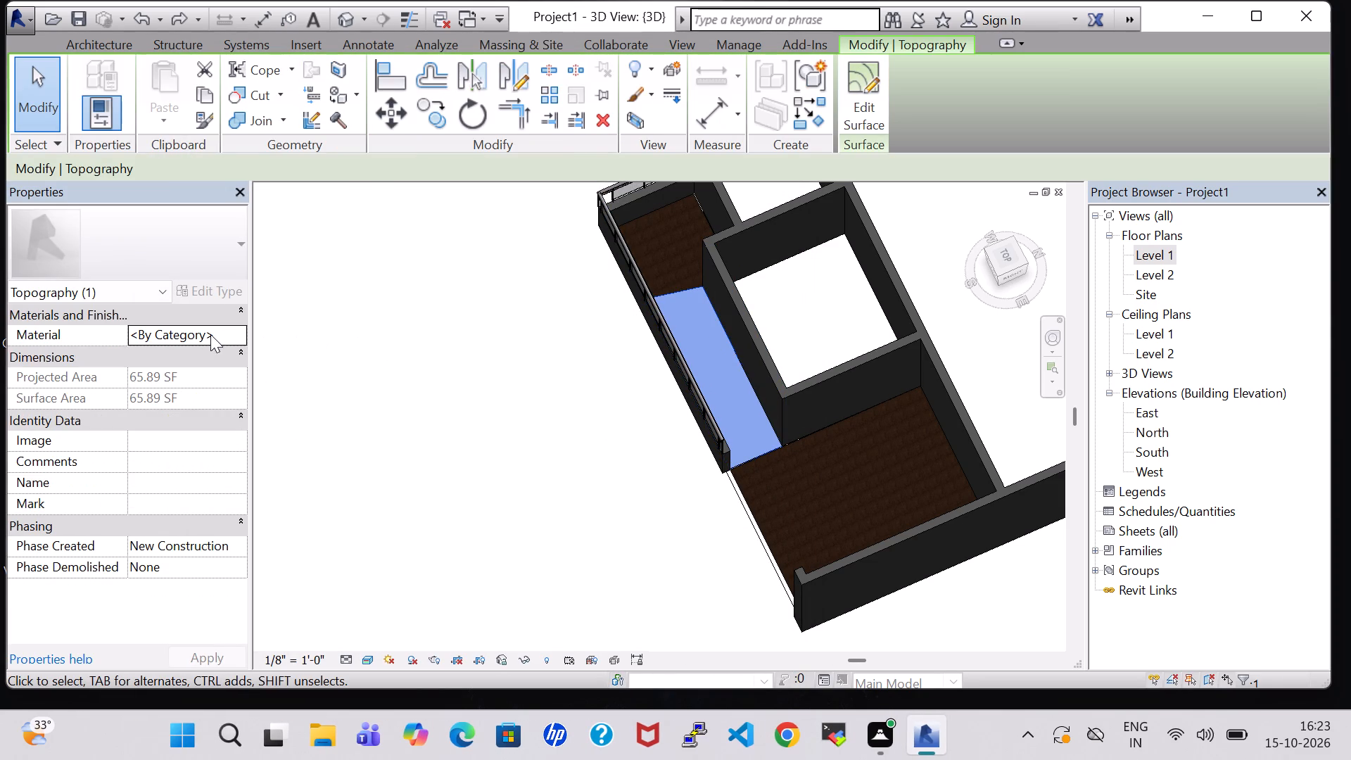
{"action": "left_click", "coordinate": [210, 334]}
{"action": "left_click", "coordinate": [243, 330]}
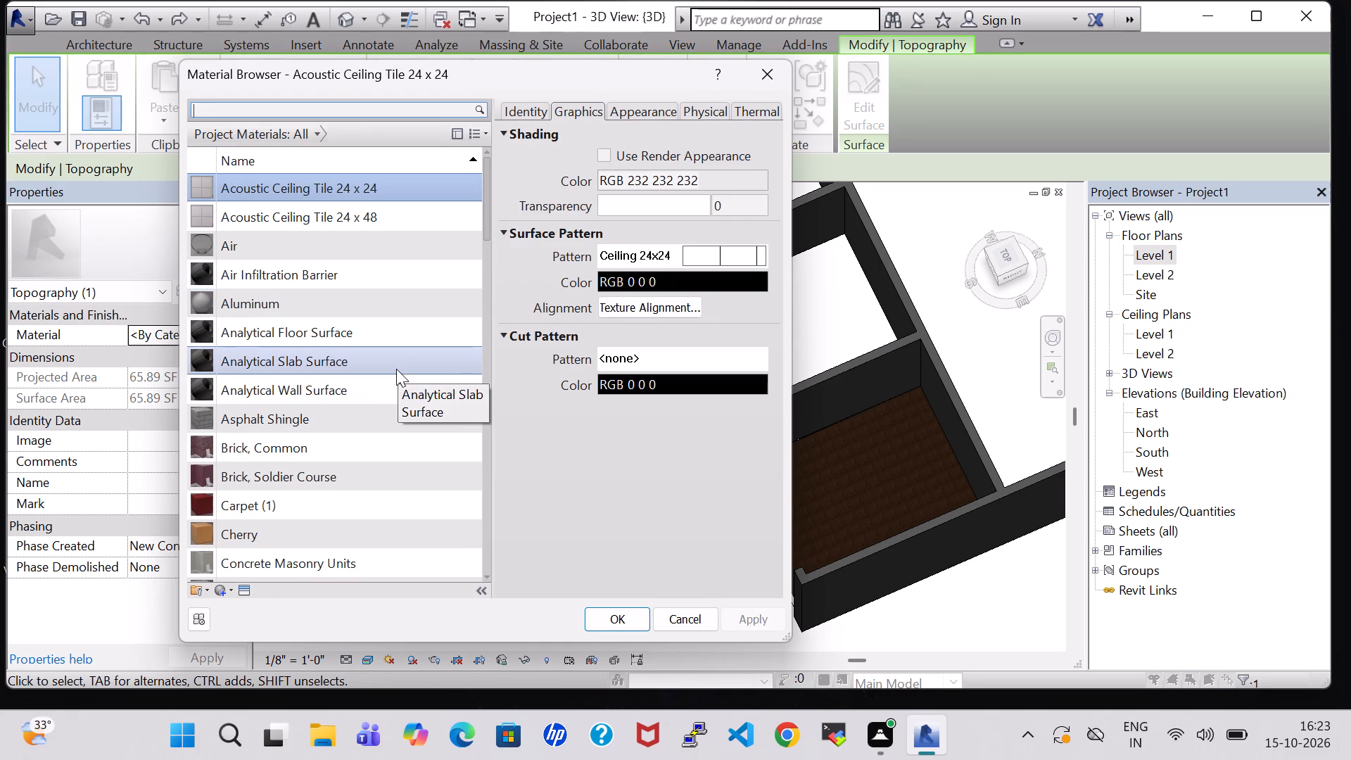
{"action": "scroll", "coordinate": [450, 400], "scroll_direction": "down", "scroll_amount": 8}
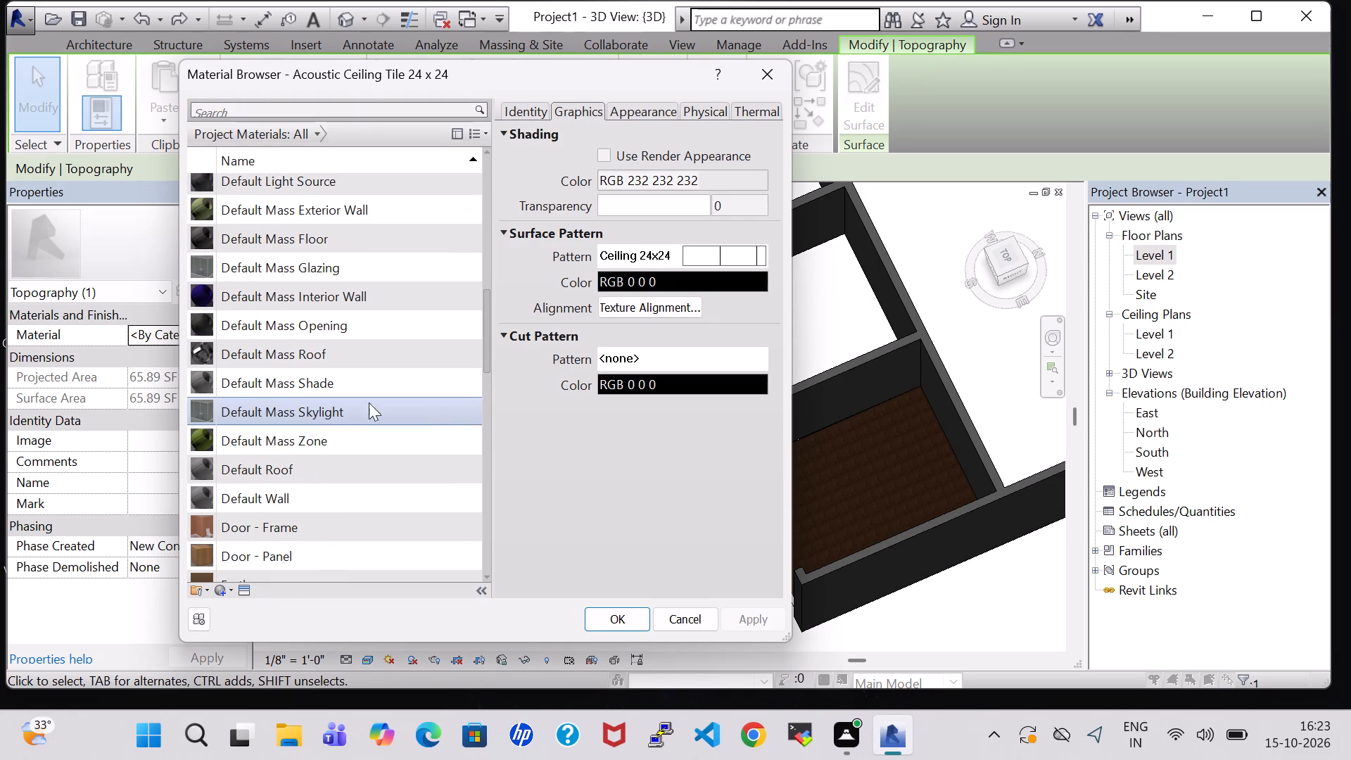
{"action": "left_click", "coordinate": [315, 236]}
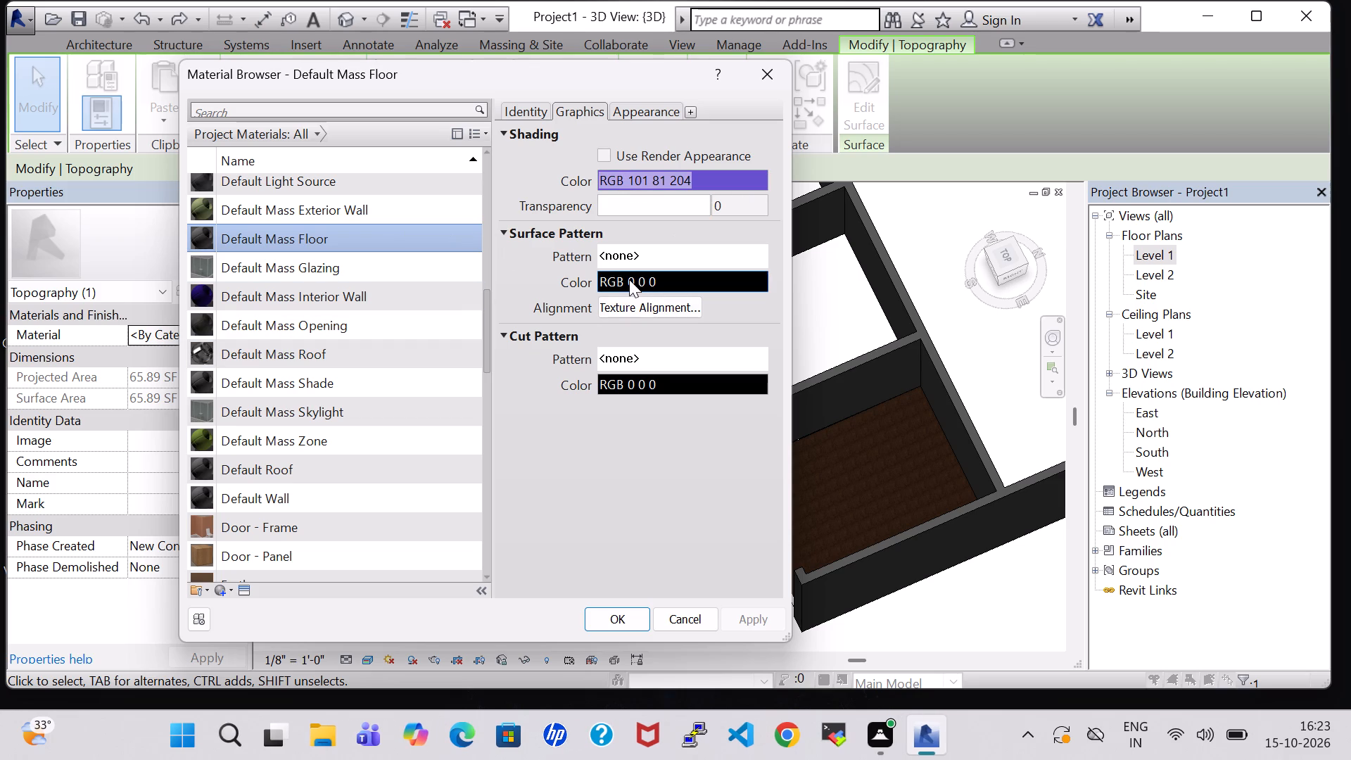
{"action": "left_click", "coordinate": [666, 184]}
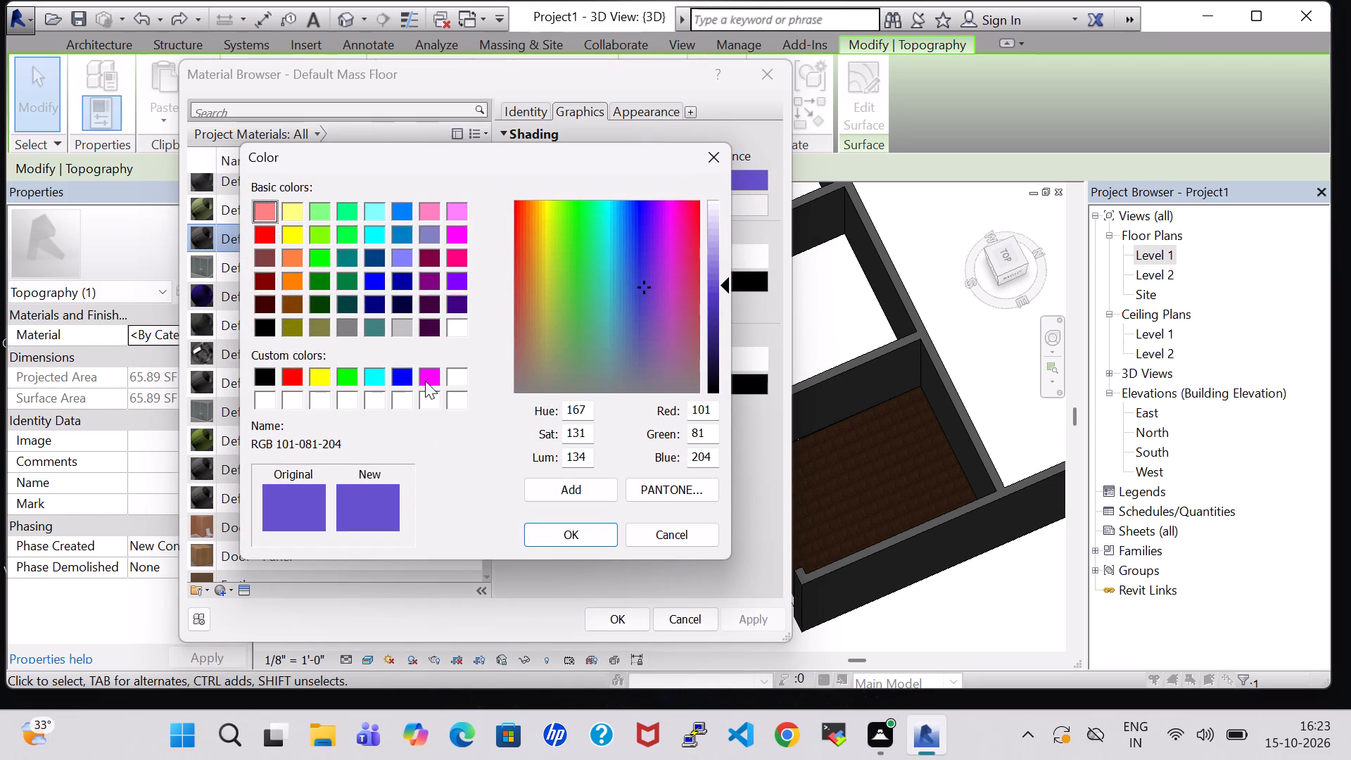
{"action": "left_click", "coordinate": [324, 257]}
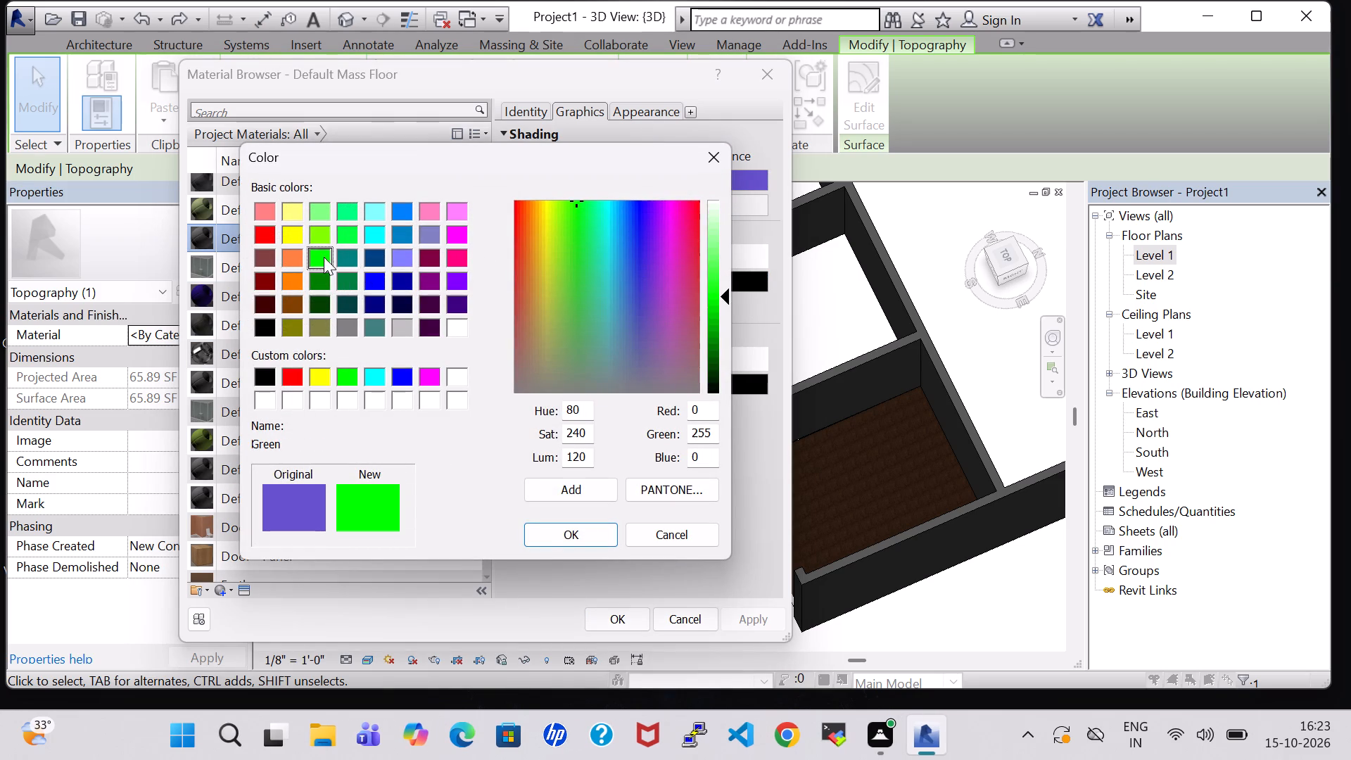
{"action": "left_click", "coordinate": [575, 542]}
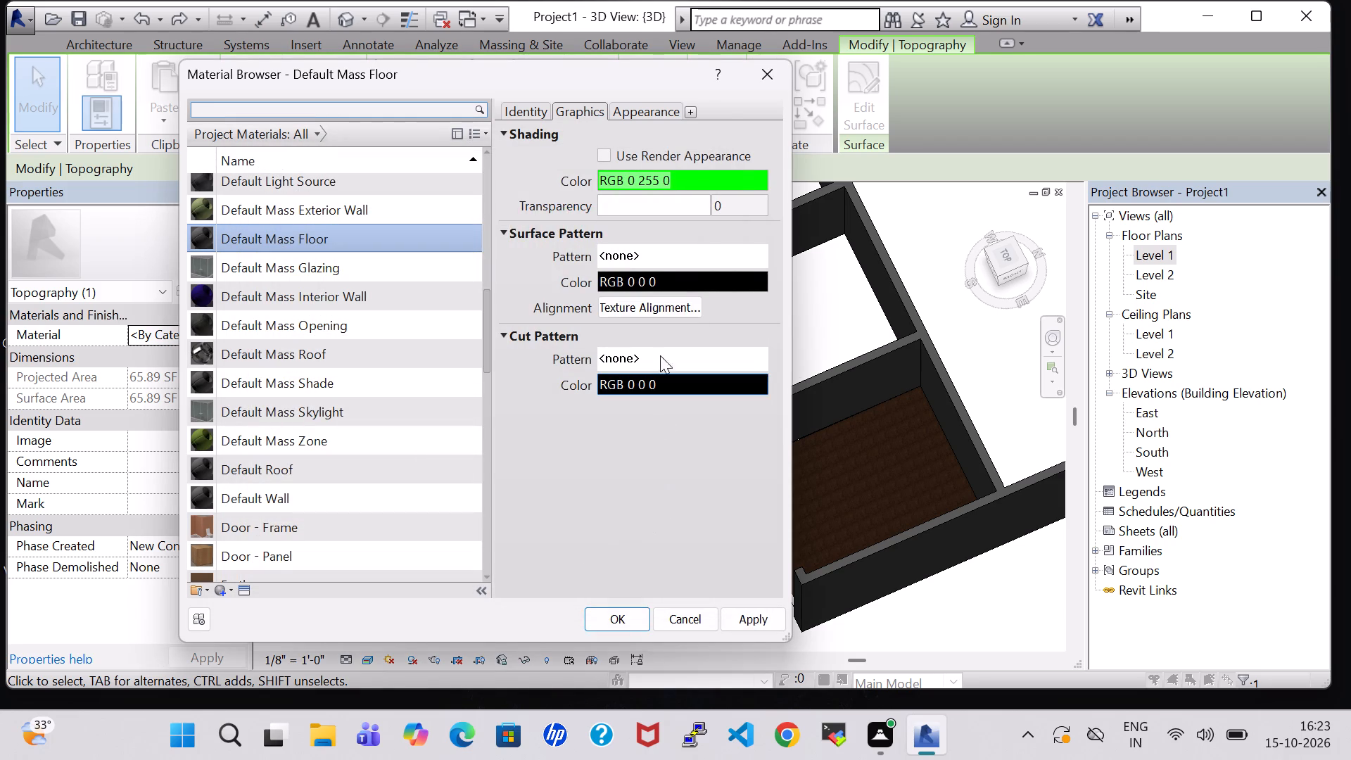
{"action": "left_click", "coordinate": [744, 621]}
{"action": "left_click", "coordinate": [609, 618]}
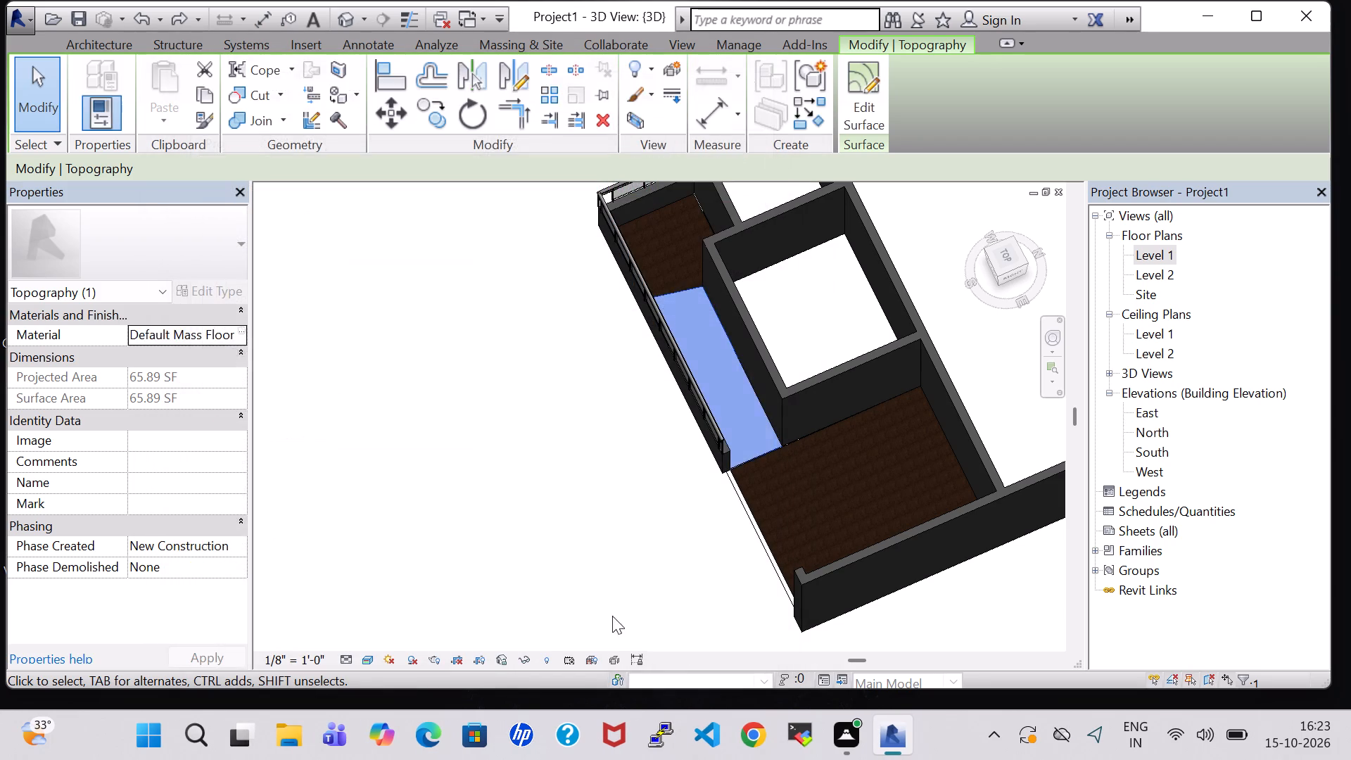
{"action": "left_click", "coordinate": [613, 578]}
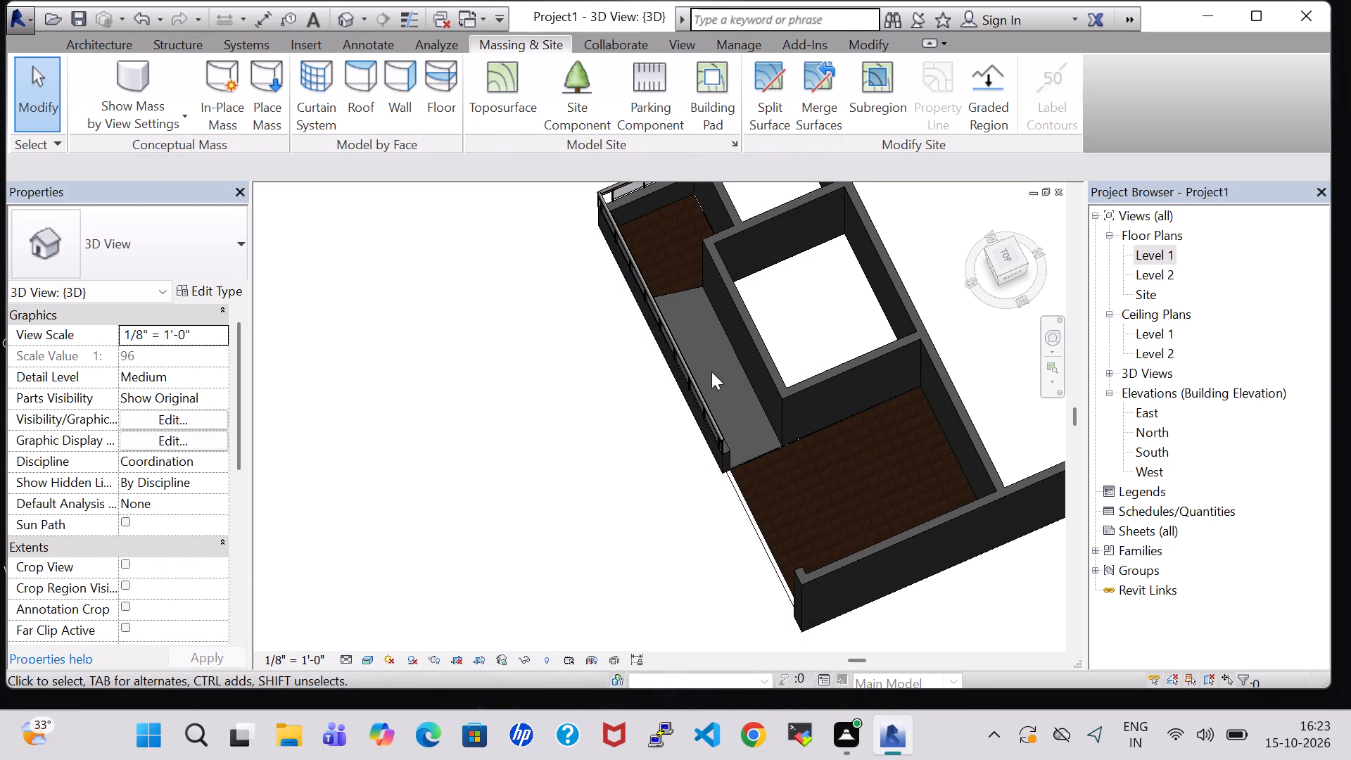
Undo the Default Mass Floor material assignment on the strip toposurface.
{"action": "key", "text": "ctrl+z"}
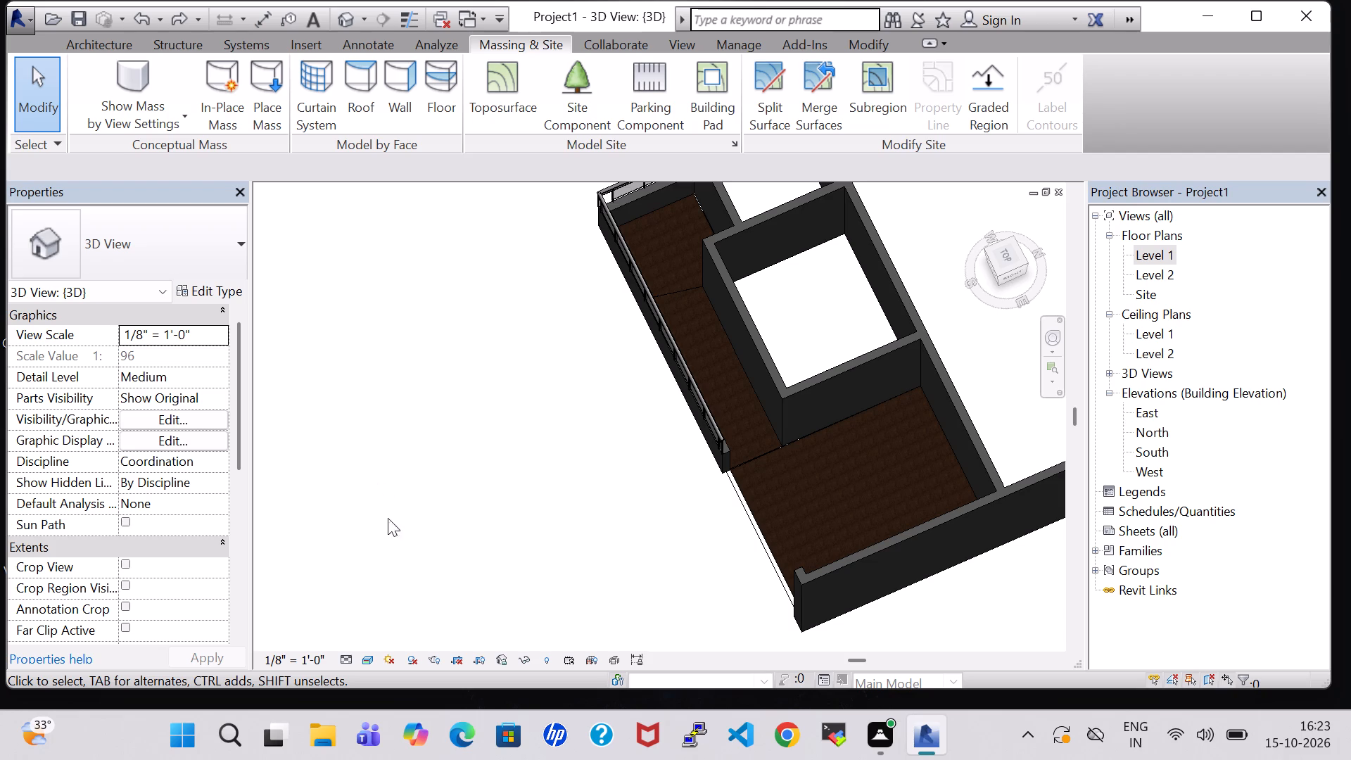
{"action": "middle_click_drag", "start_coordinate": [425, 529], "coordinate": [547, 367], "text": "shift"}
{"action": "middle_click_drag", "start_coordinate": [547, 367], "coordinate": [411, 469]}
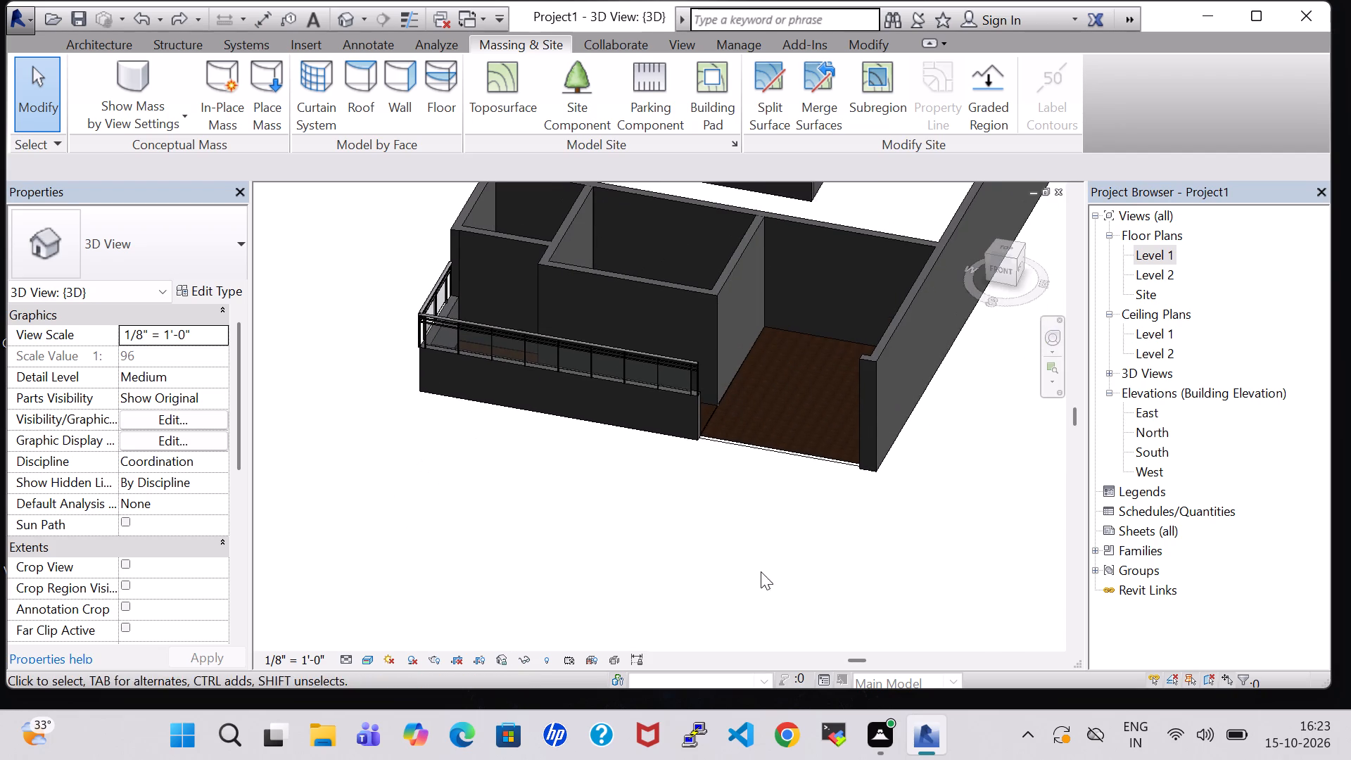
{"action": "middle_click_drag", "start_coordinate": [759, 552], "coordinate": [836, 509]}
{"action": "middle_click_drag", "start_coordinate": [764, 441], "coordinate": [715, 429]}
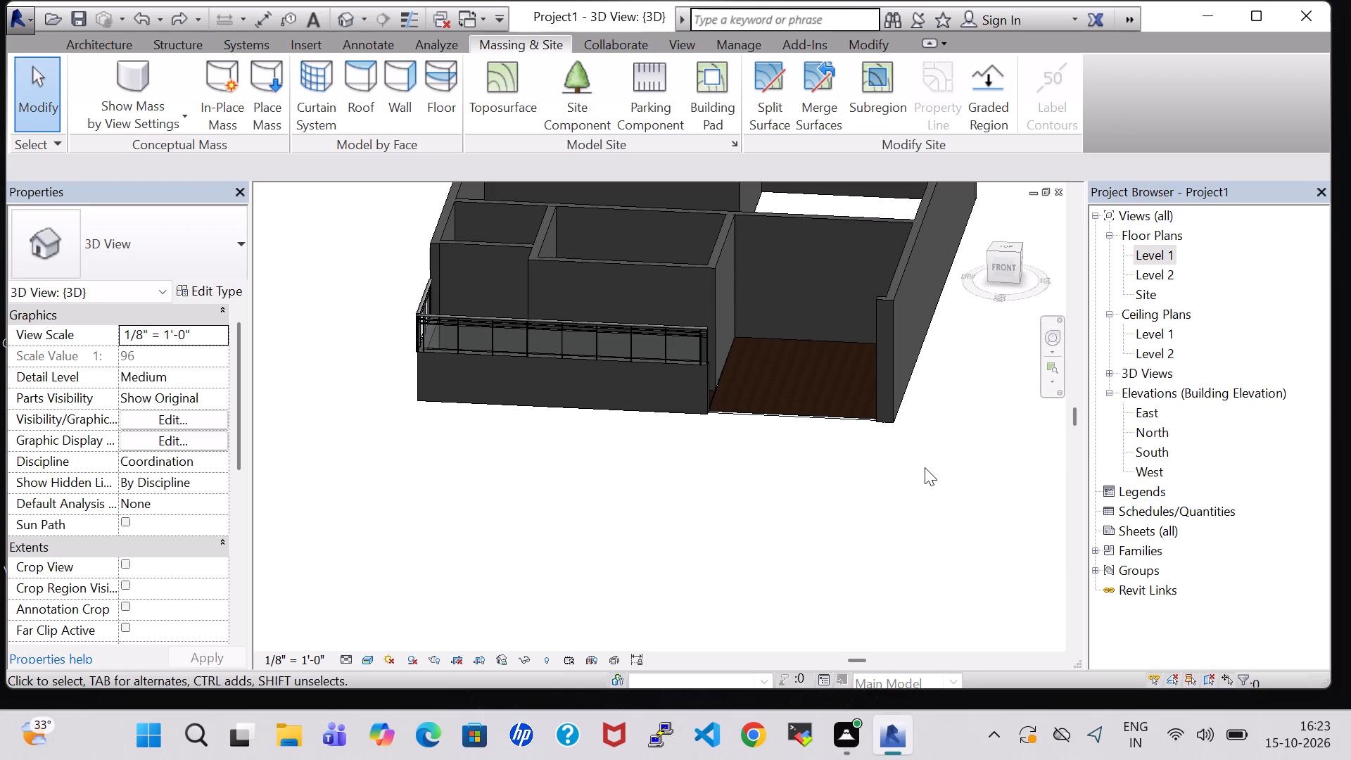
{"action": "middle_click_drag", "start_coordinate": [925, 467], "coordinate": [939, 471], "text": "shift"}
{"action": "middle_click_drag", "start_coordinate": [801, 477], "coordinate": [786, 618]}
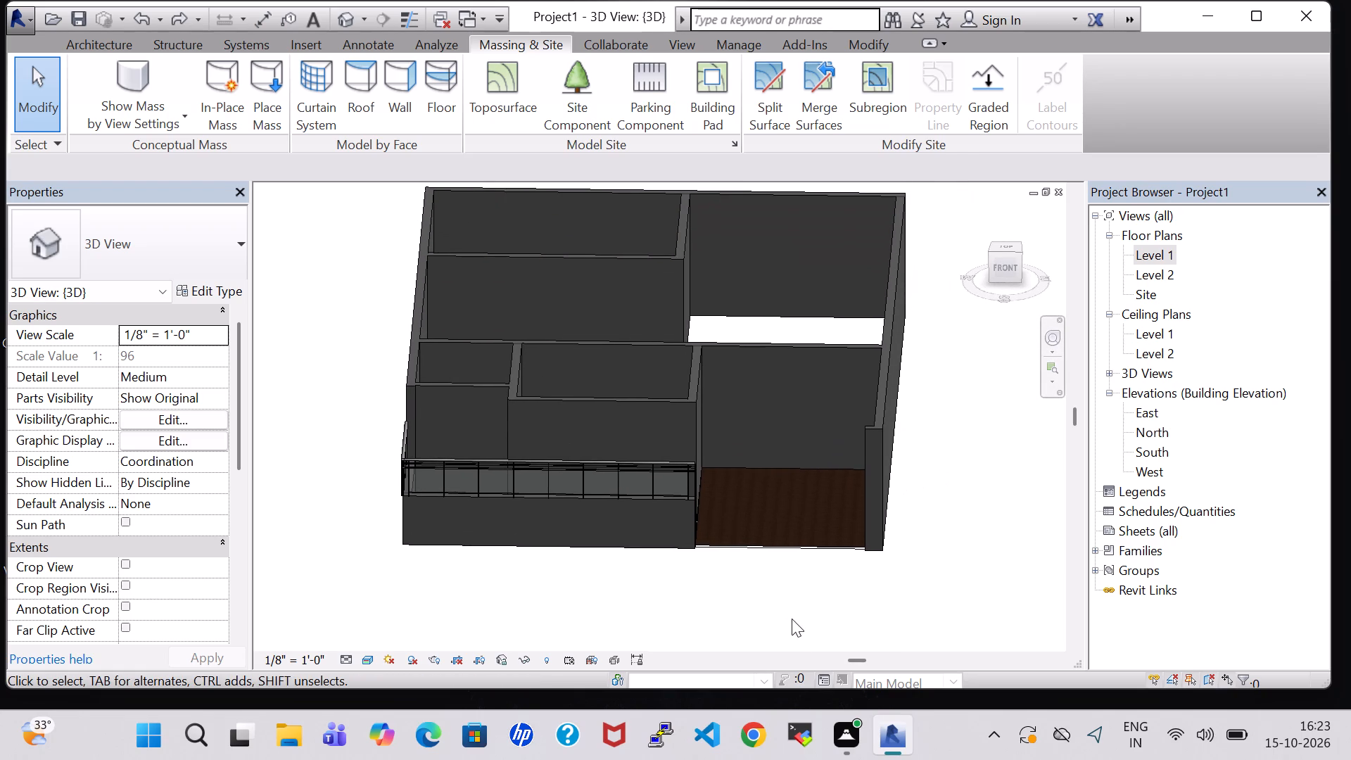
On the Level 1 plan, draw a Generic - 8" wall extending the central partition from its free end to the front rooms' cross wall.
{"action": "double_click", "coordinate": [1143, 255]}
{"action": "scroll", "coordinate": [609, 509], "scroll_direction": "down", "scroll_amount": 4}
{"action": "middle_click_drag", "start_coordinate": [873, 413], "coordinate": [804, 450]}
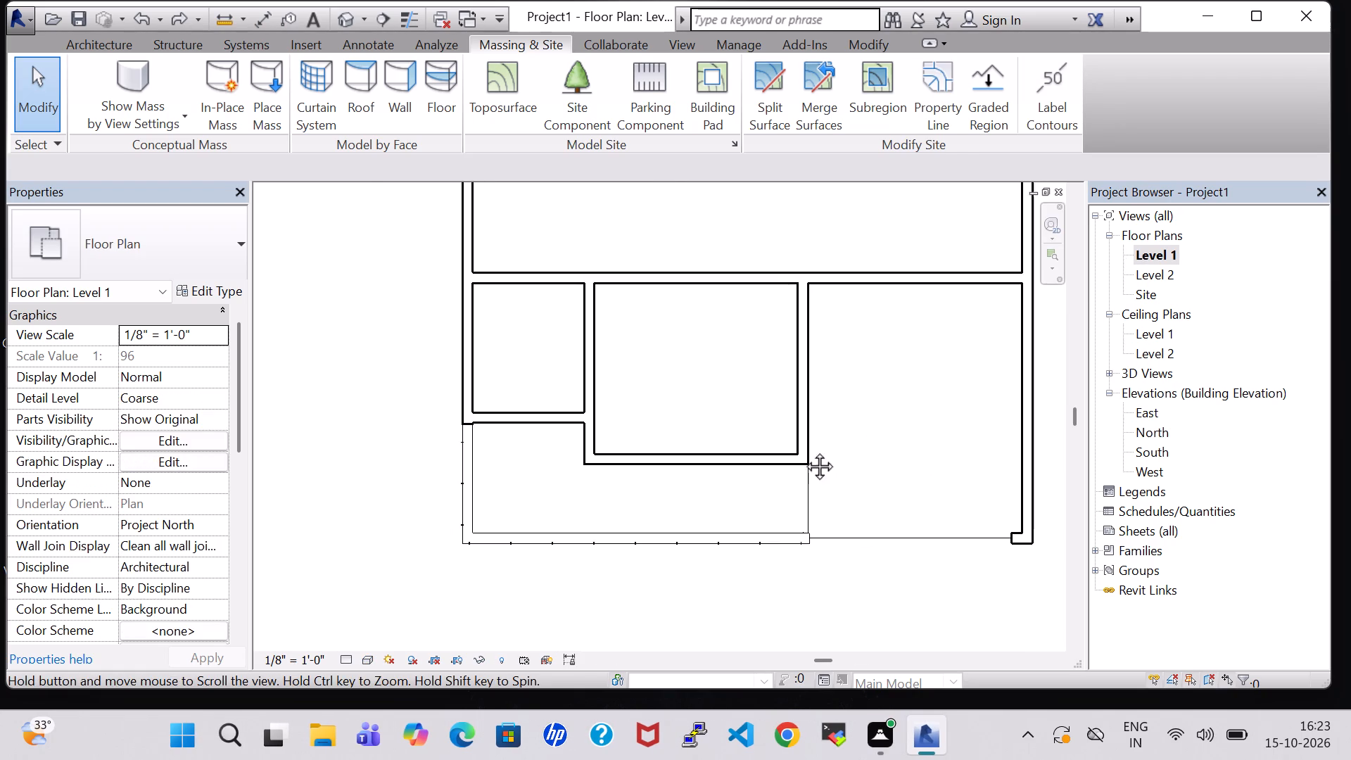
{"action": "middle_click_drag", "start_coordinate": [804, 450], "coordinate": [757, 470]}
{"action": "left_click", "coordinate": [81, 50]}
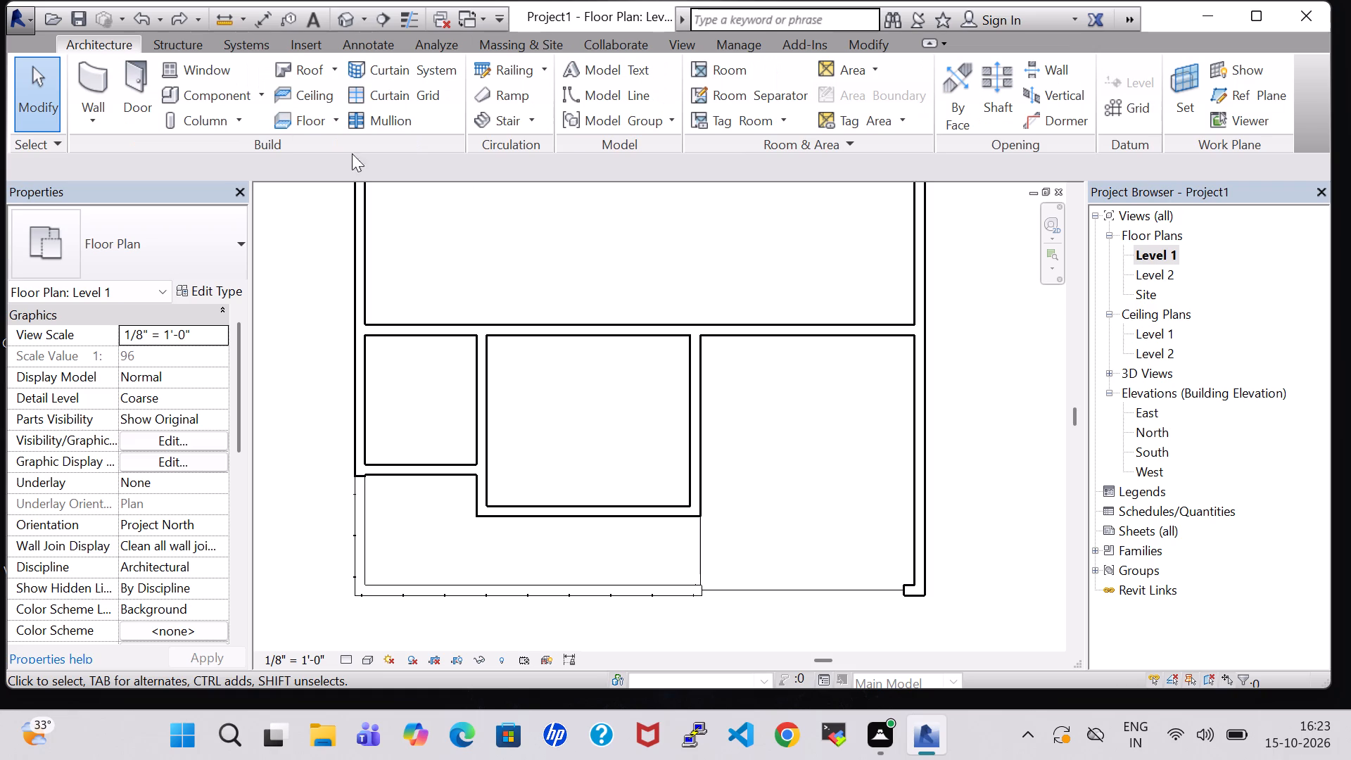
{"action": "left_click", "coordinate": [105, 66]}
{"action": "scroll", "coordinate": [595, 250], "scroll_direction": "down", "scroll_amount": 1}
{"action": "middle_click_drag", "start_coordinate": [595, 250], "coordinate": [533, 381]}
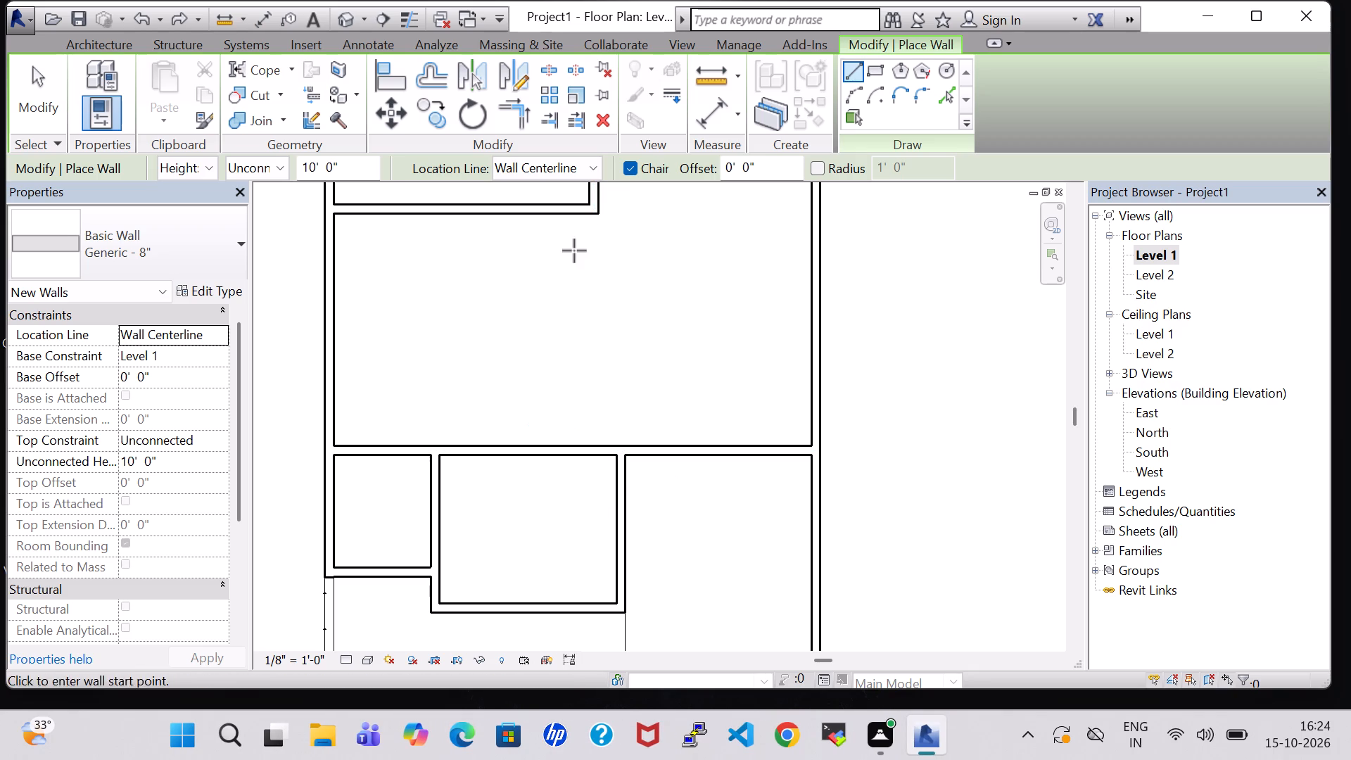
{"action": "left_click", "coordinate": [592, 211]}
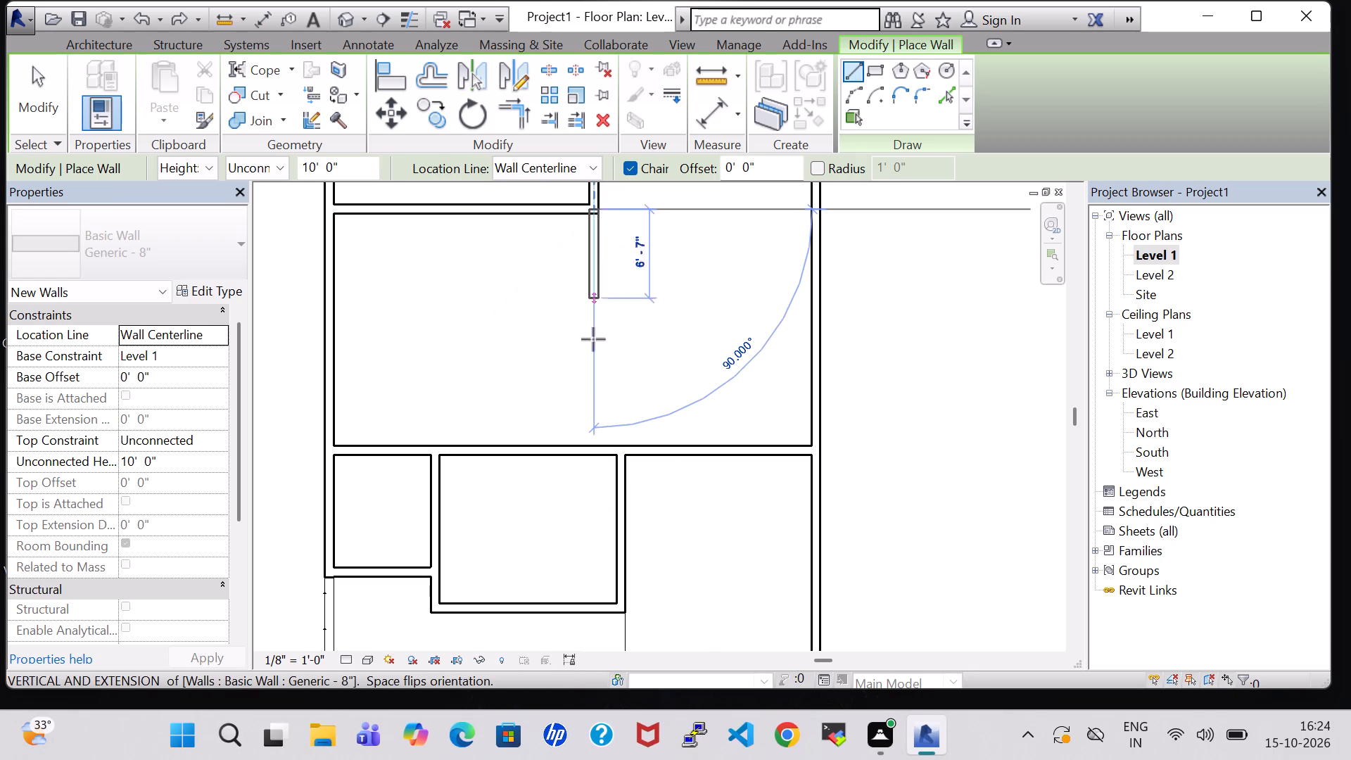
{"action": "left_click", "coordinate": [600, 447]}
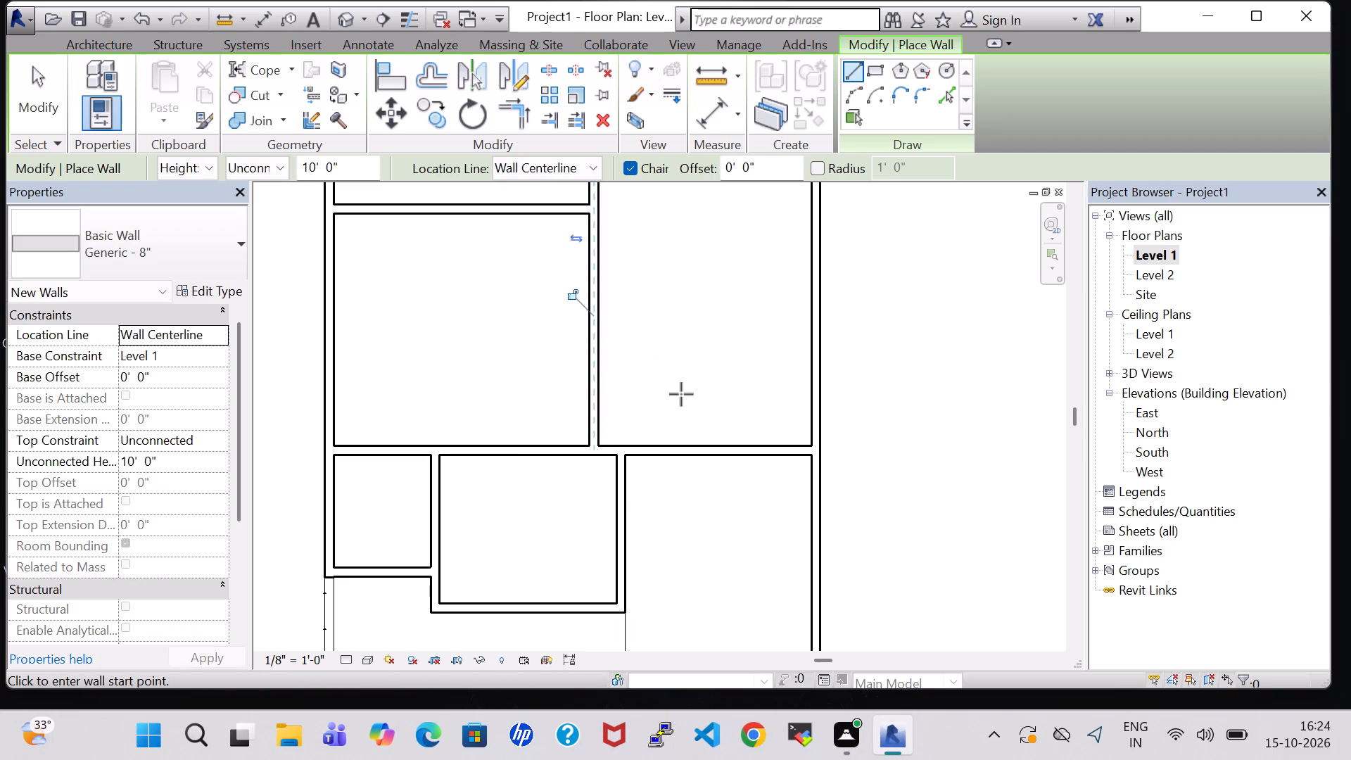
Draw a cross wall from the right outer wall to the central partition, about 8'-2" behind the front rooms' cross wall.
{"action": "scroll", "coordinate": [691, 364], "scroll_direction": "down", "scroll_amount": 1}
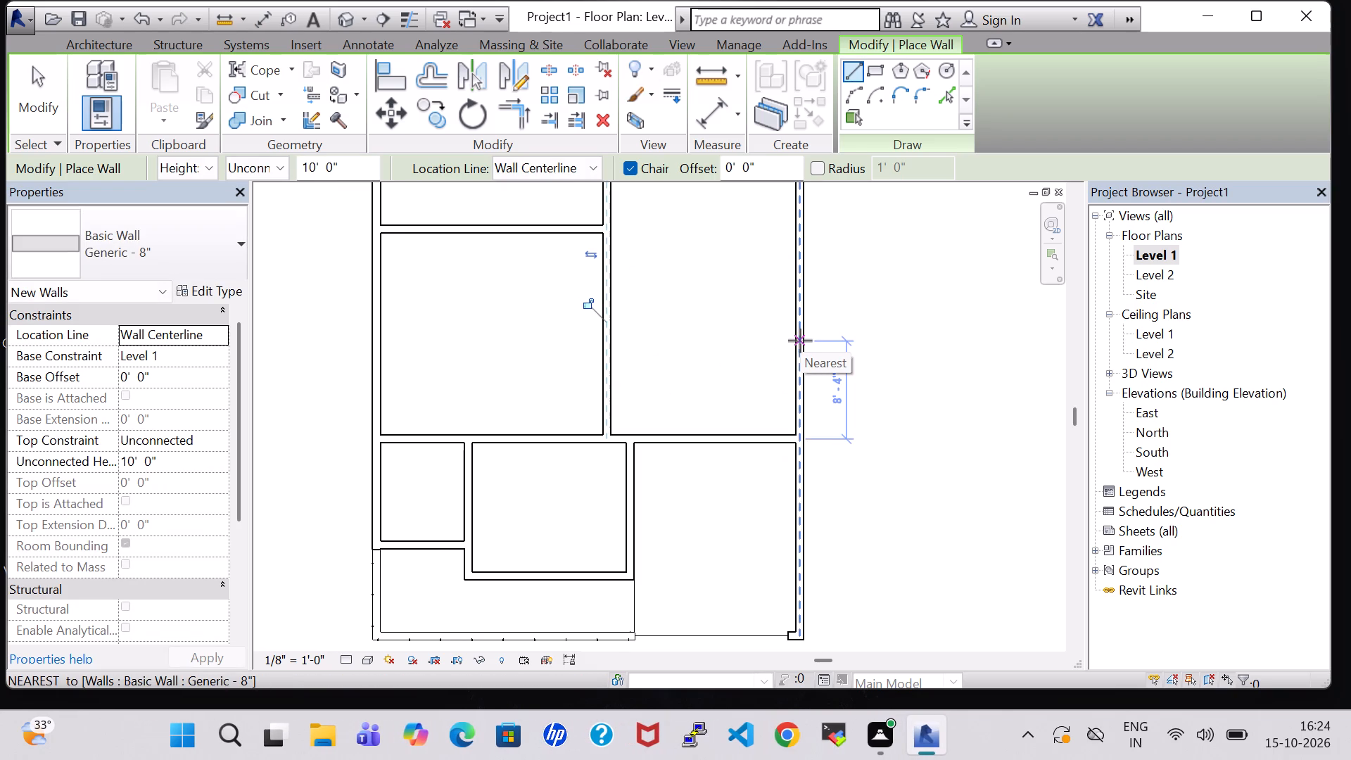
{"action": "left_click", "coordinate": [800, 343]}
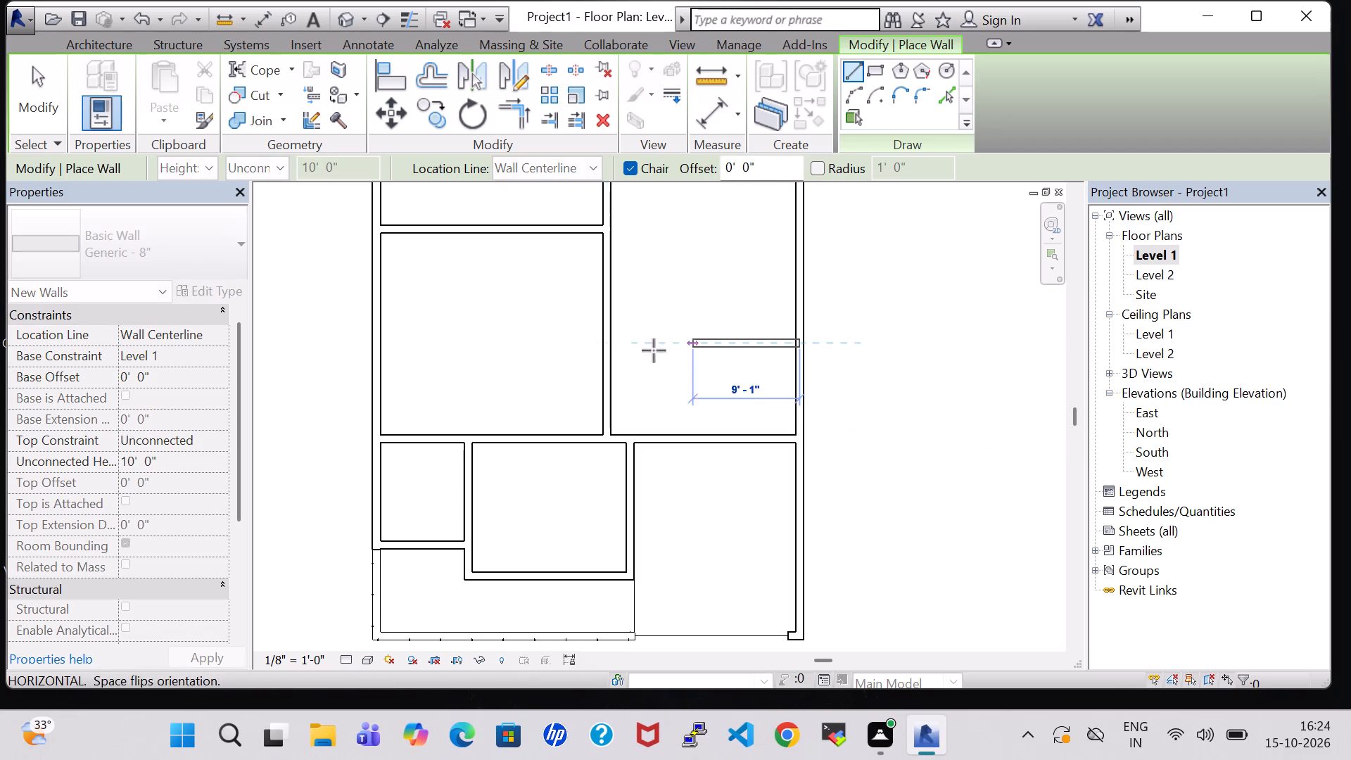
{"action": "left_click", "coordinate": [604, 348]}
{"action": "scroll", "coordinate": [717, 310], "scroll_direction": "down", "scroll_amount": 1}
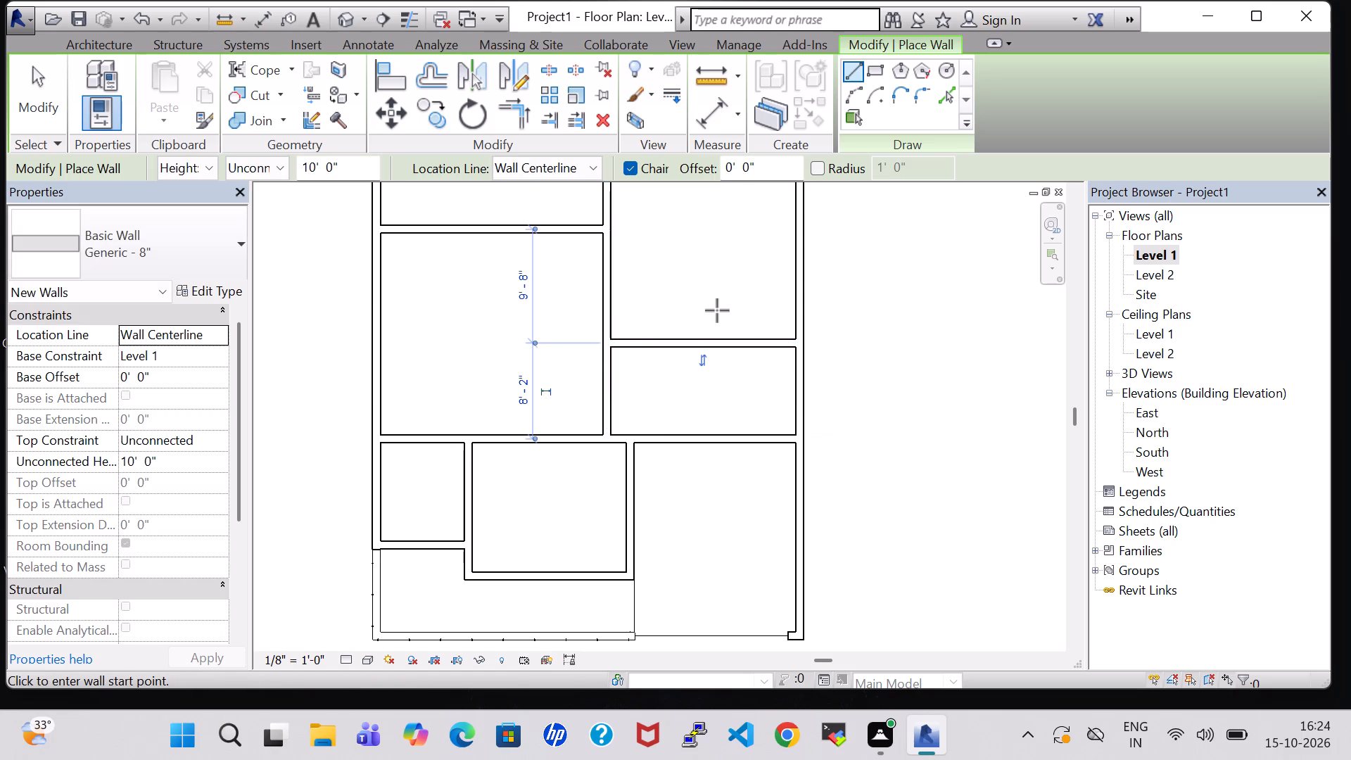
{"action": "middle_click_drag", "start_coordinate": [717, 310], "coordinate": [724, 414]}
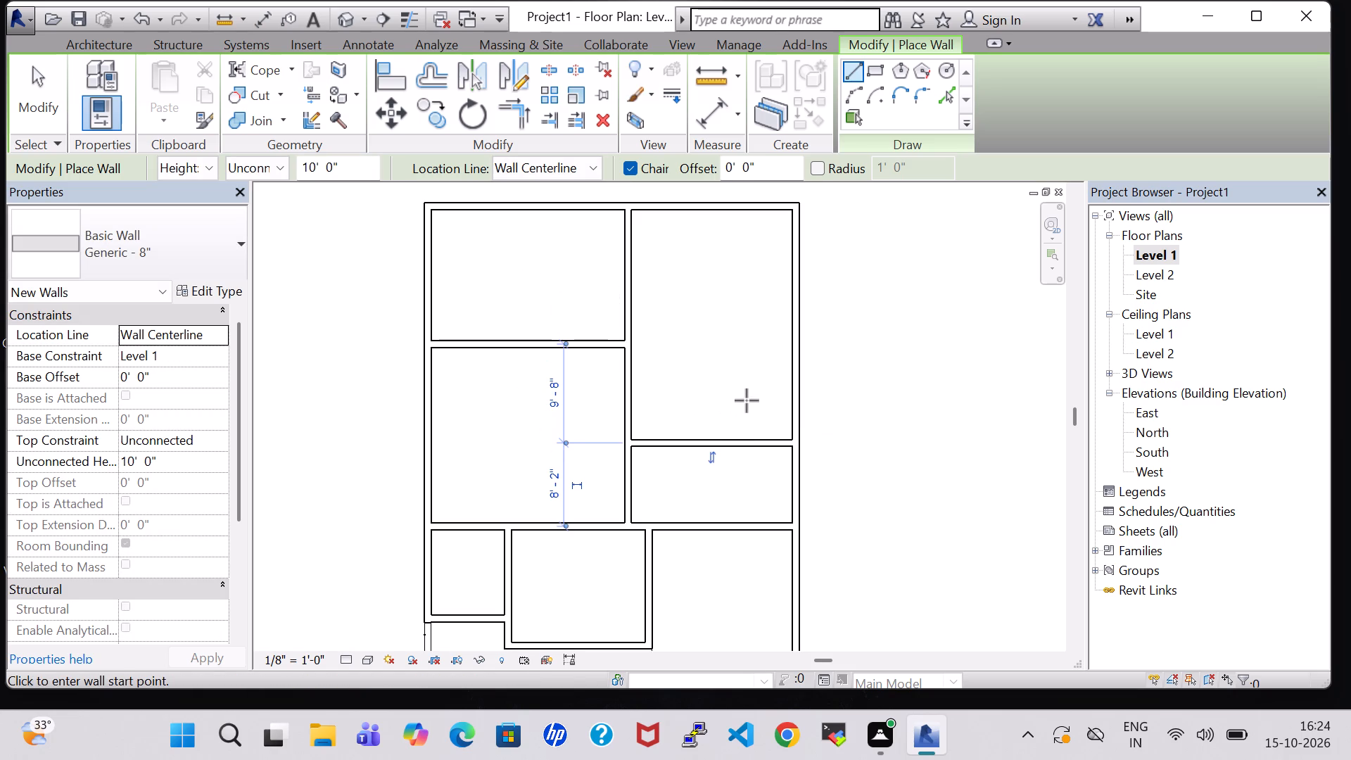
{"action": "key", "text": "Escape"}
{"action": "key", "text": "Escape"}
Nudge the new cross wall five increments towards the rear of the building.
{"action": "left_click", "coordinate": [728, 440]}
{"action": "key", "text": "Up"}
{"action": "key", "text": "Up"}
{"action": "key", "text": "Up"}
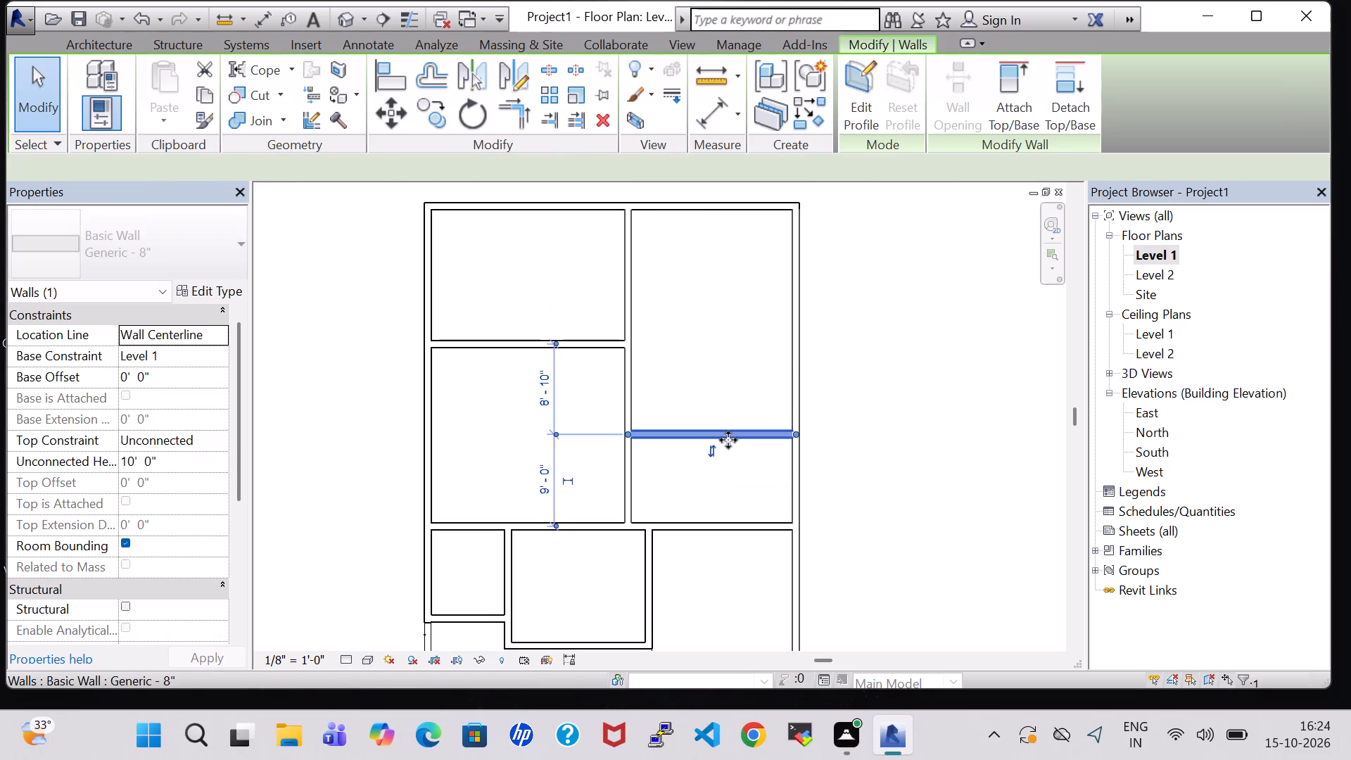
{"action": "key", "text": "Up"}
{"action": "key", "text": "Up"}
{"action": "left_click", "coordinate": [862, 371]}
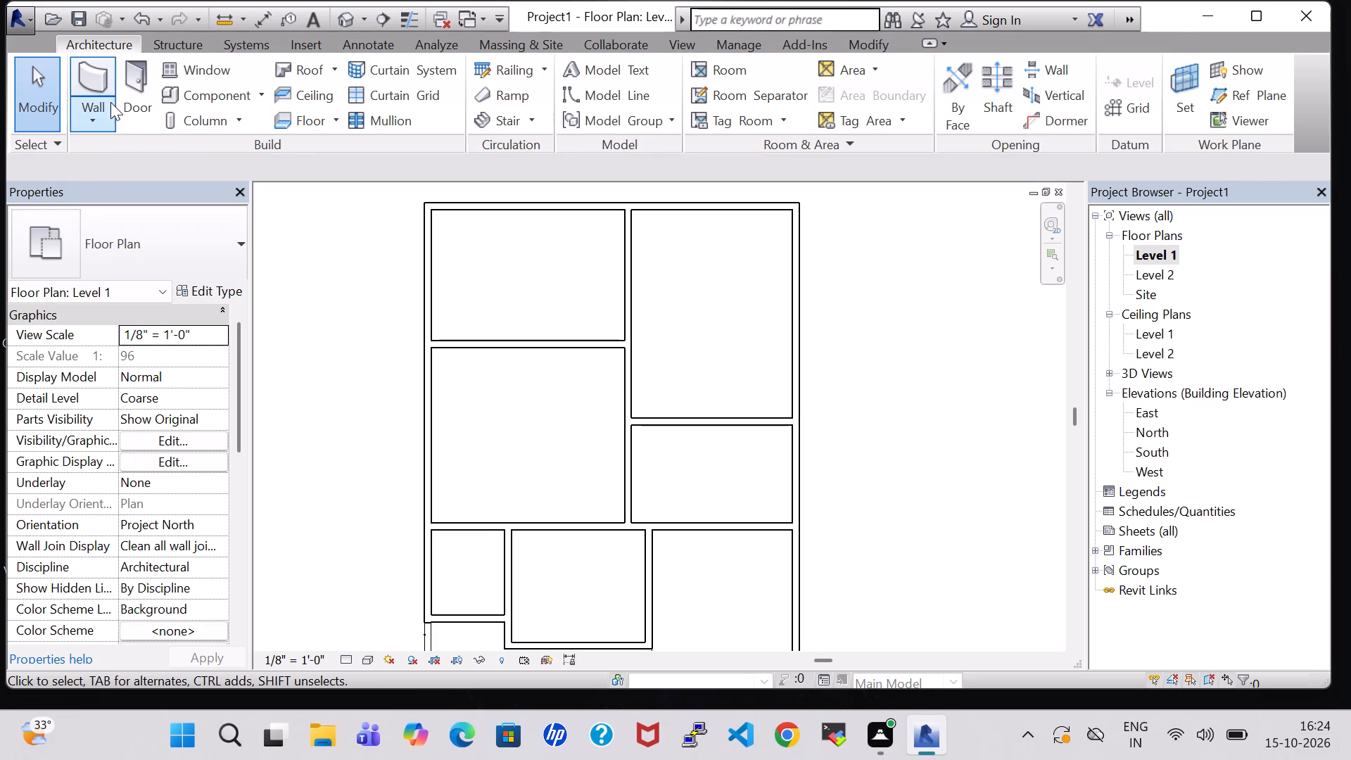
Wall off two small rooms along the rear of the right half, placing their dividing partition about 5'-11" from the central wall.
{"action": "left_click", "coordinate": [91, 68]}
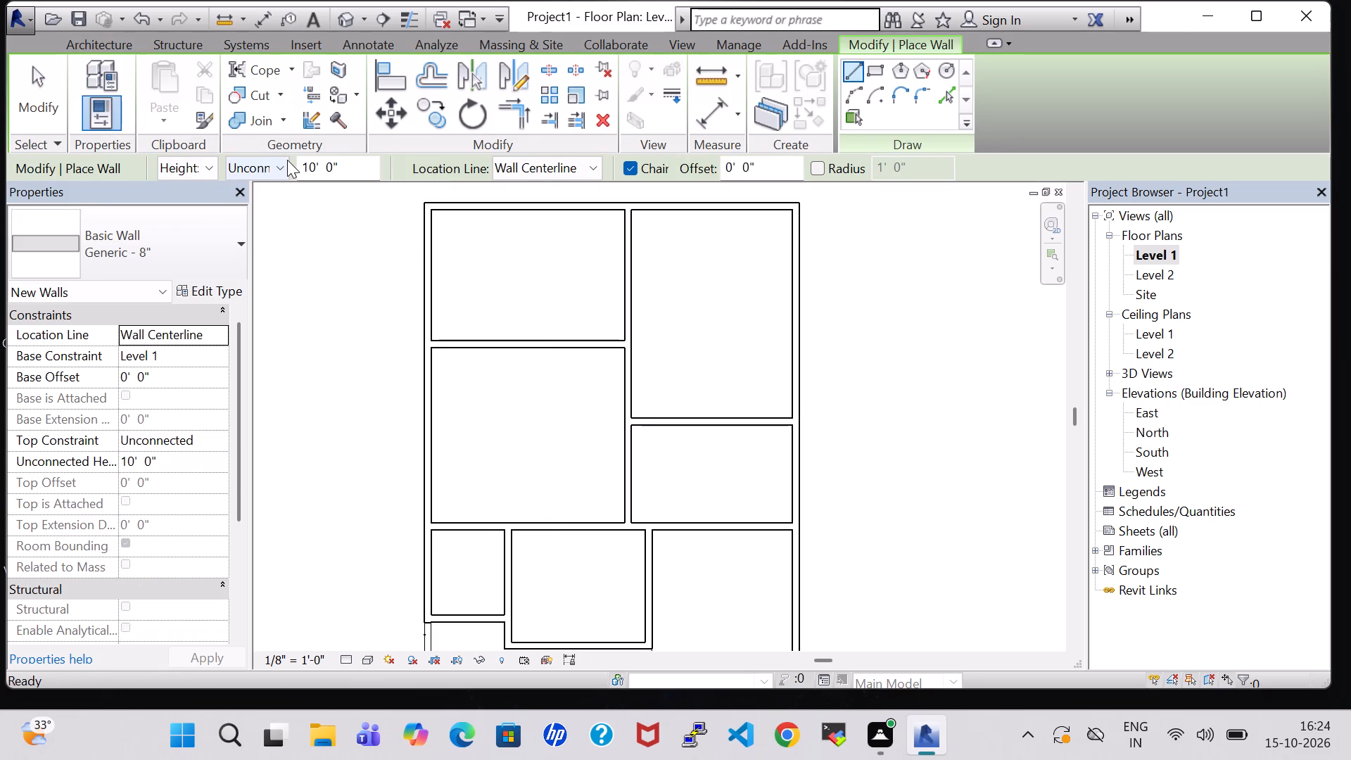
{"action": "left_click", "coordinate": [628, 261]}
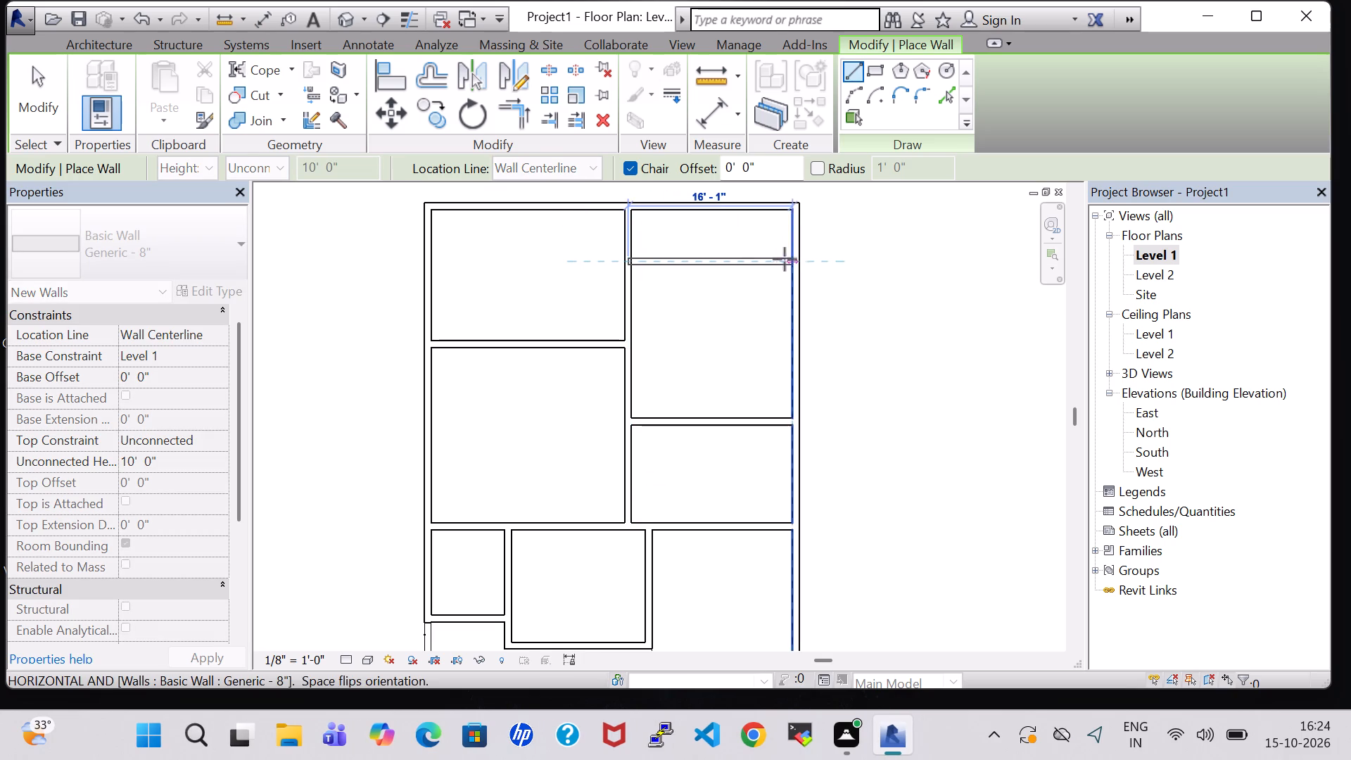
{"action": "left_click", "coordinate": [794, 260]}
{"action": "left_click", "coordinate": [689, 205]}
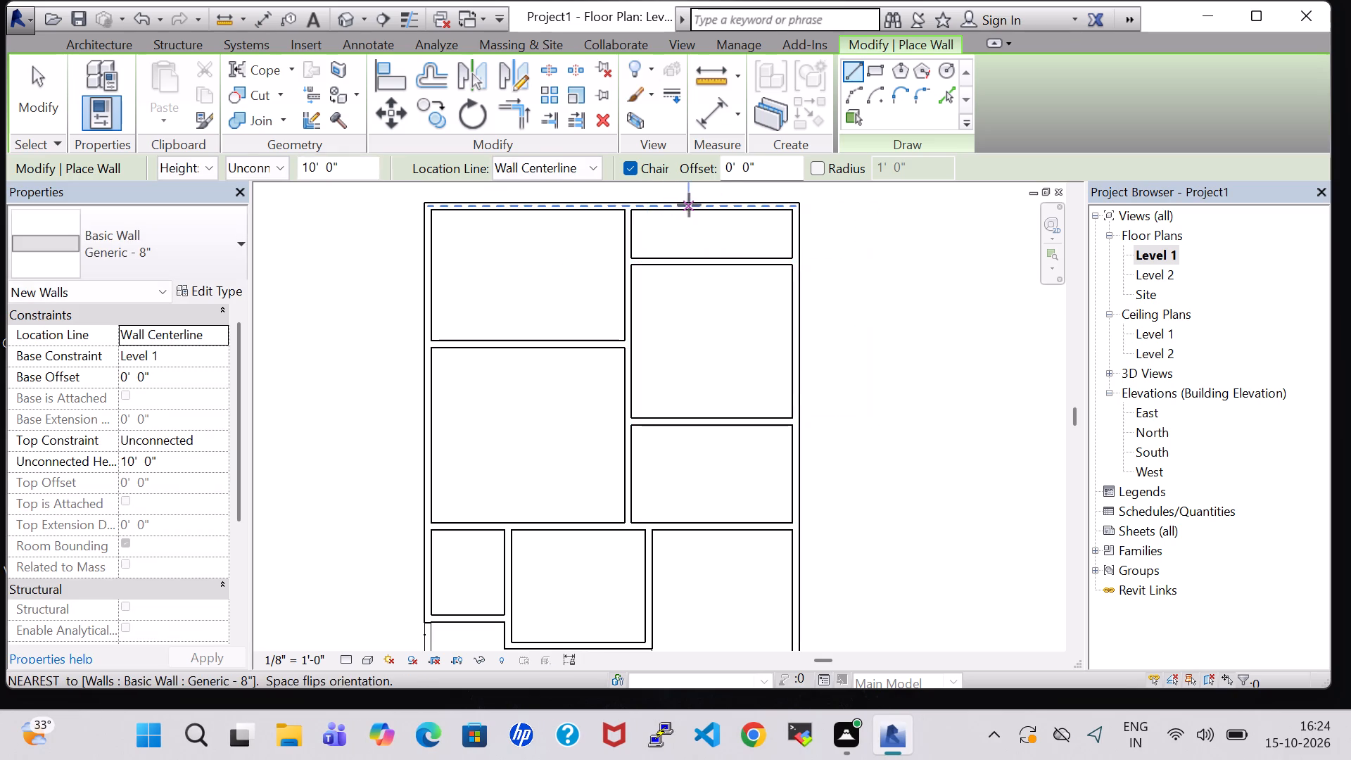
{"action": "left_click", "coordinate": [693, 260]}
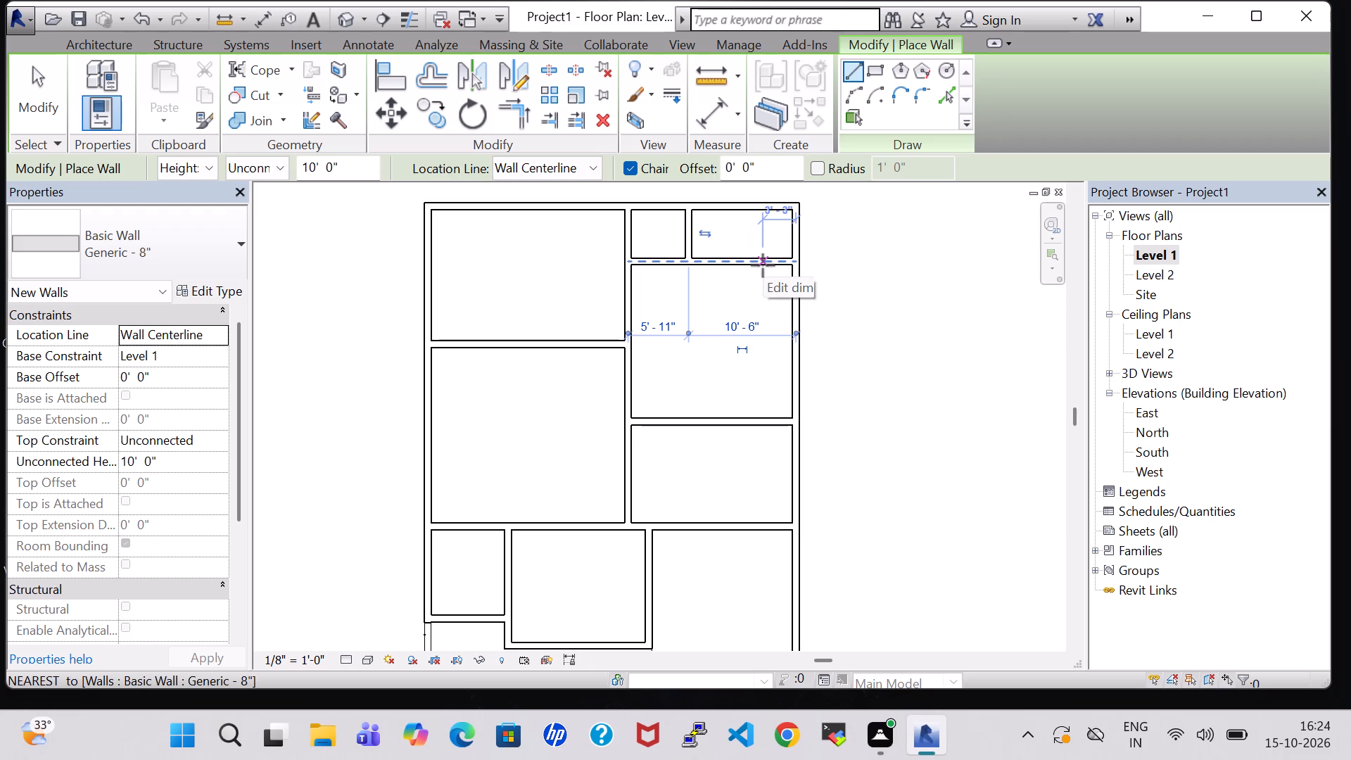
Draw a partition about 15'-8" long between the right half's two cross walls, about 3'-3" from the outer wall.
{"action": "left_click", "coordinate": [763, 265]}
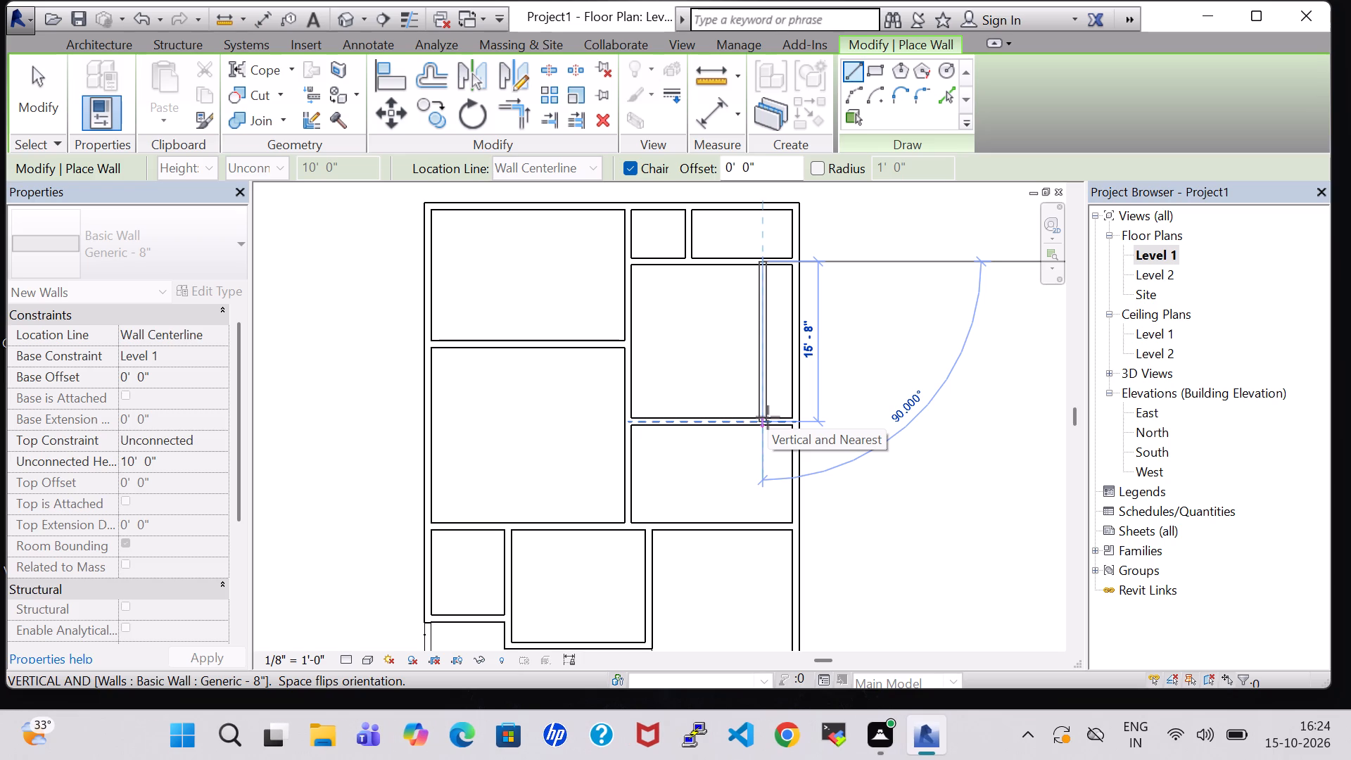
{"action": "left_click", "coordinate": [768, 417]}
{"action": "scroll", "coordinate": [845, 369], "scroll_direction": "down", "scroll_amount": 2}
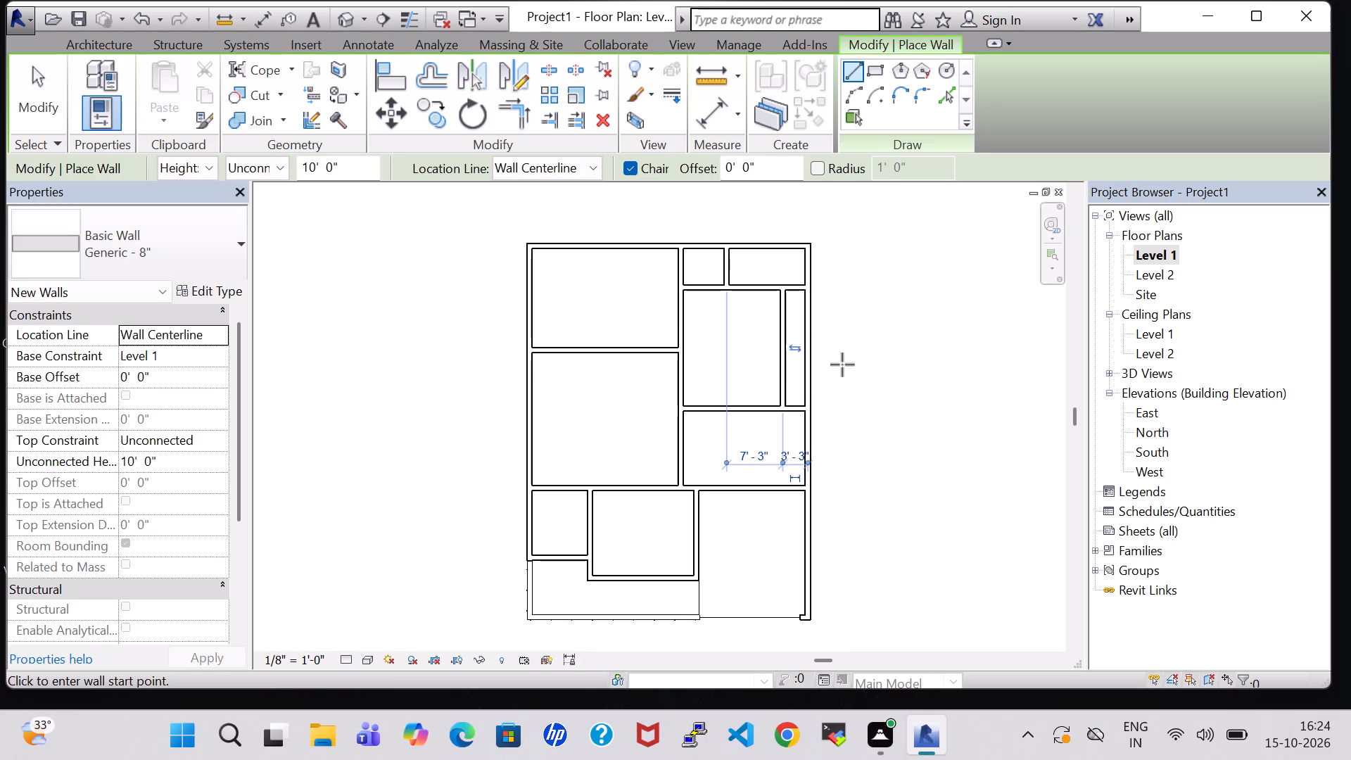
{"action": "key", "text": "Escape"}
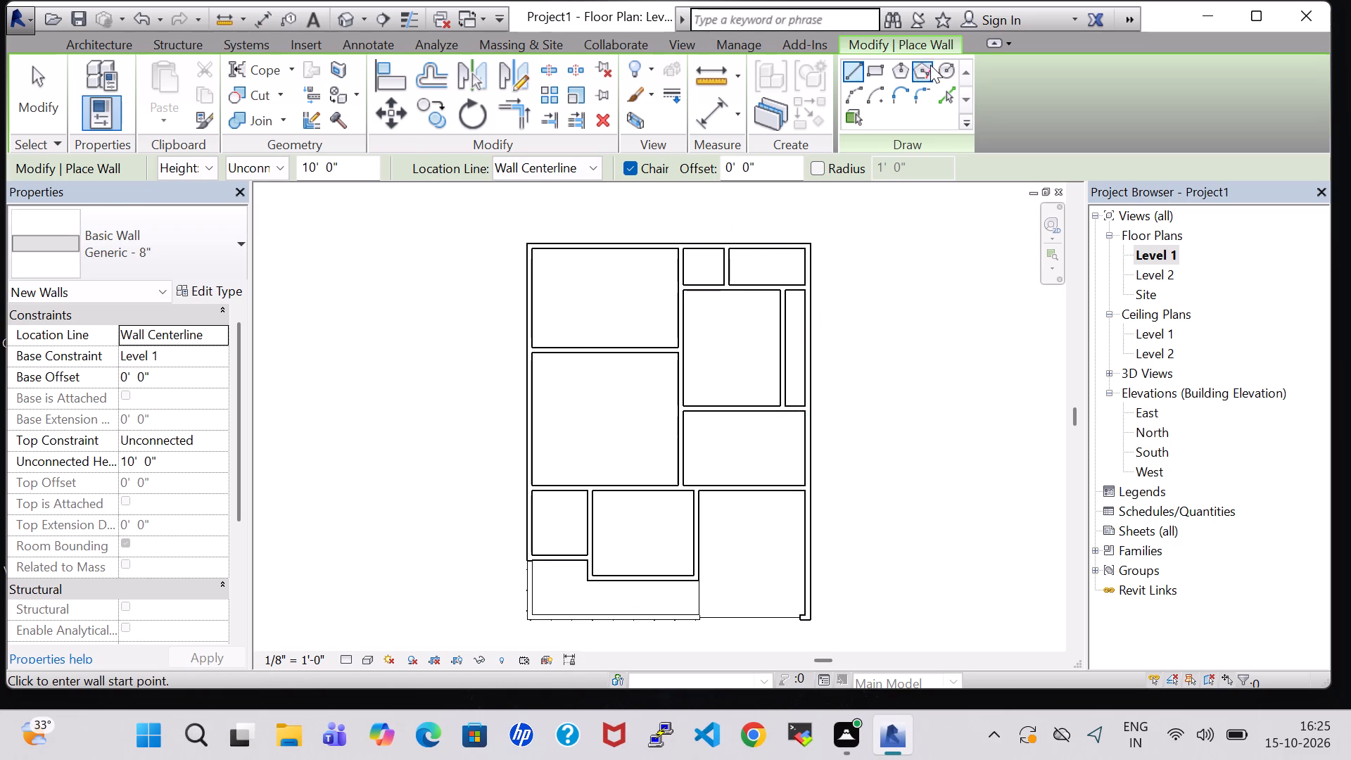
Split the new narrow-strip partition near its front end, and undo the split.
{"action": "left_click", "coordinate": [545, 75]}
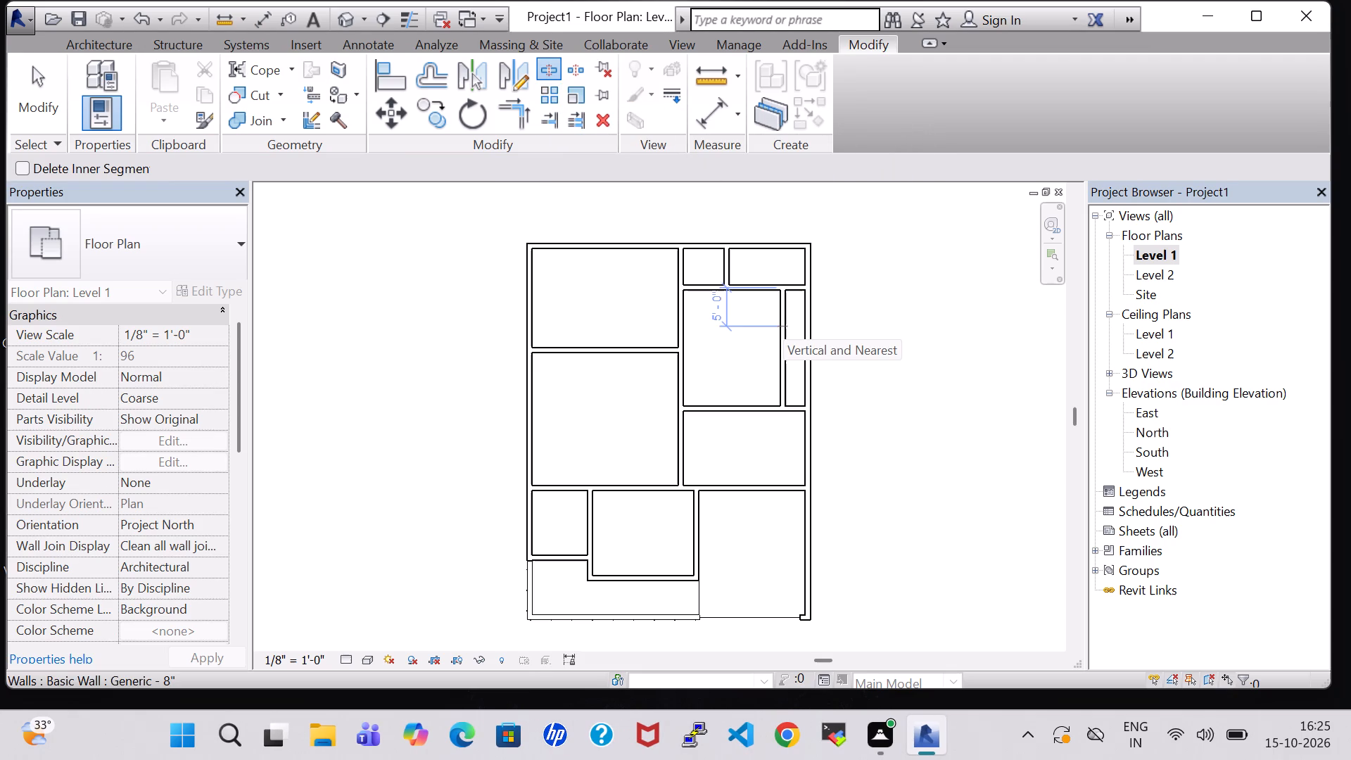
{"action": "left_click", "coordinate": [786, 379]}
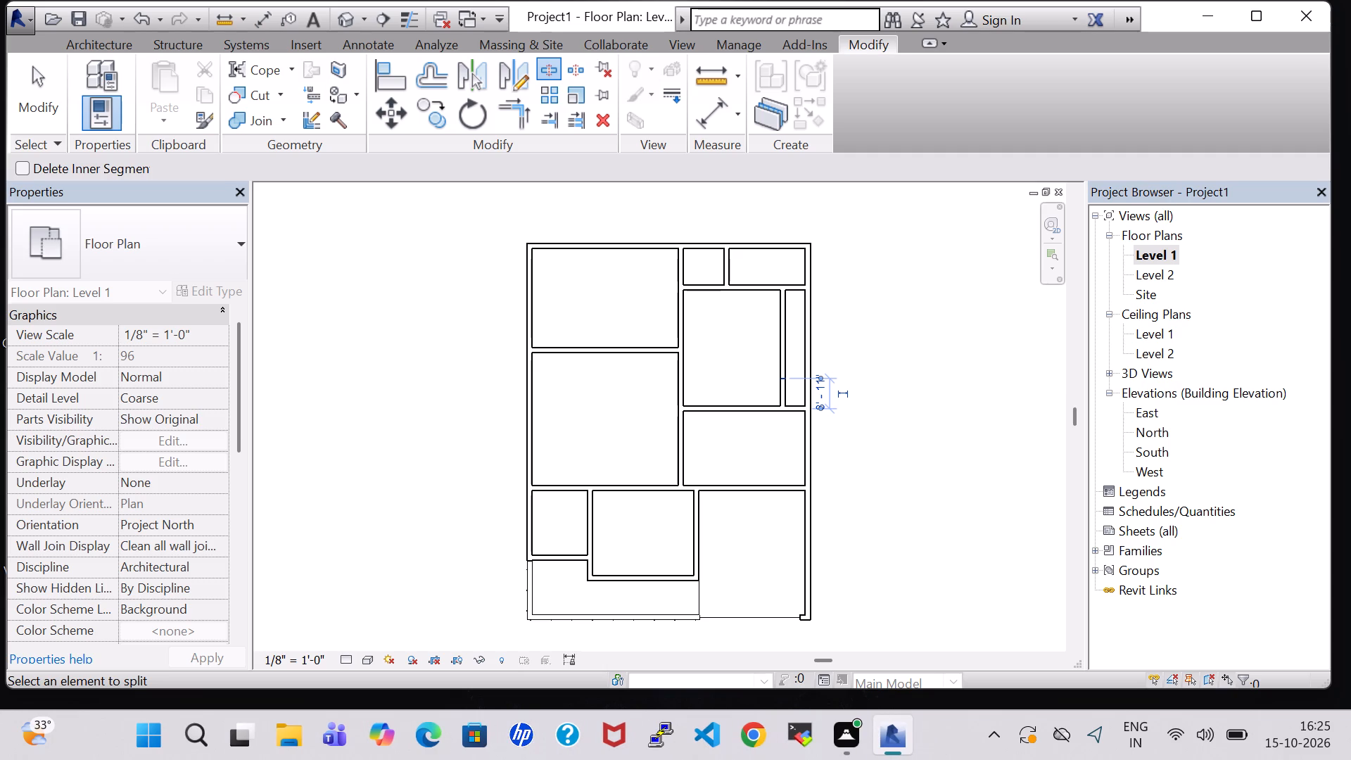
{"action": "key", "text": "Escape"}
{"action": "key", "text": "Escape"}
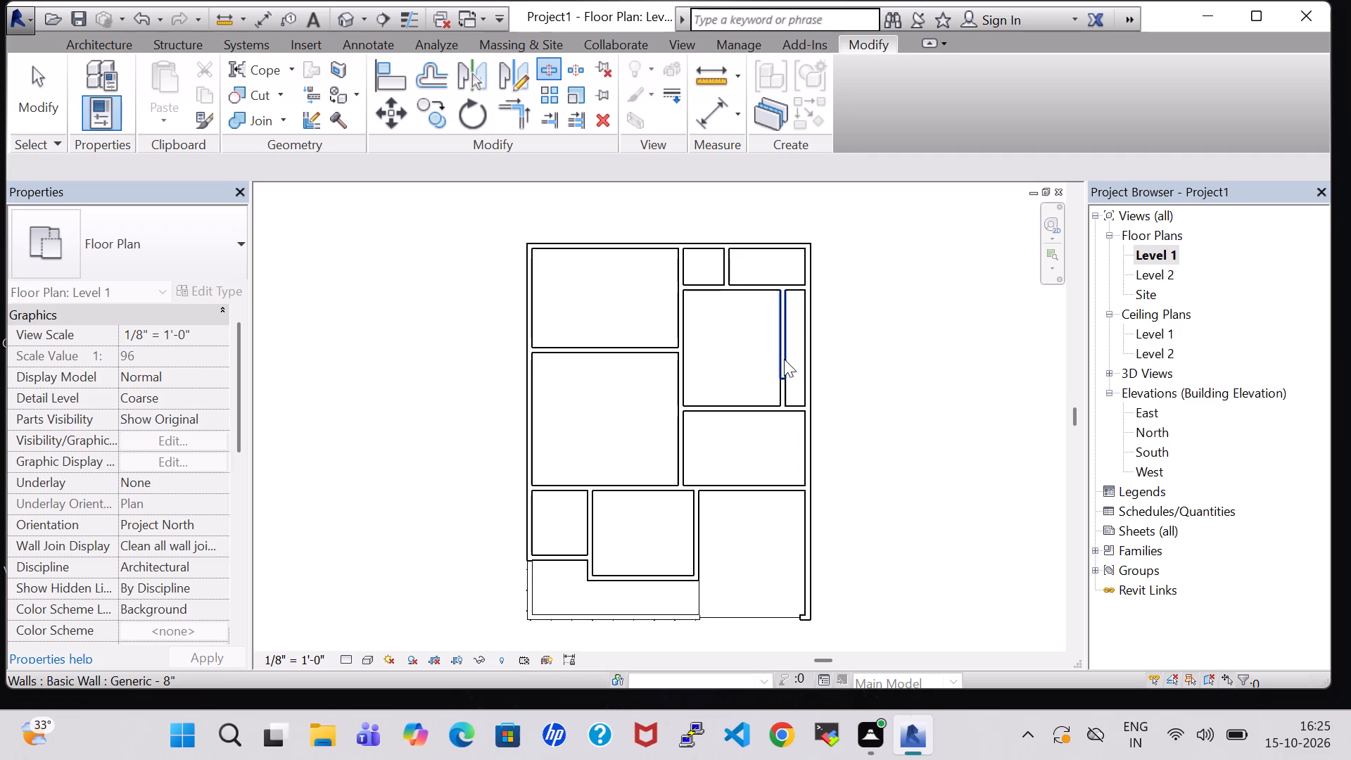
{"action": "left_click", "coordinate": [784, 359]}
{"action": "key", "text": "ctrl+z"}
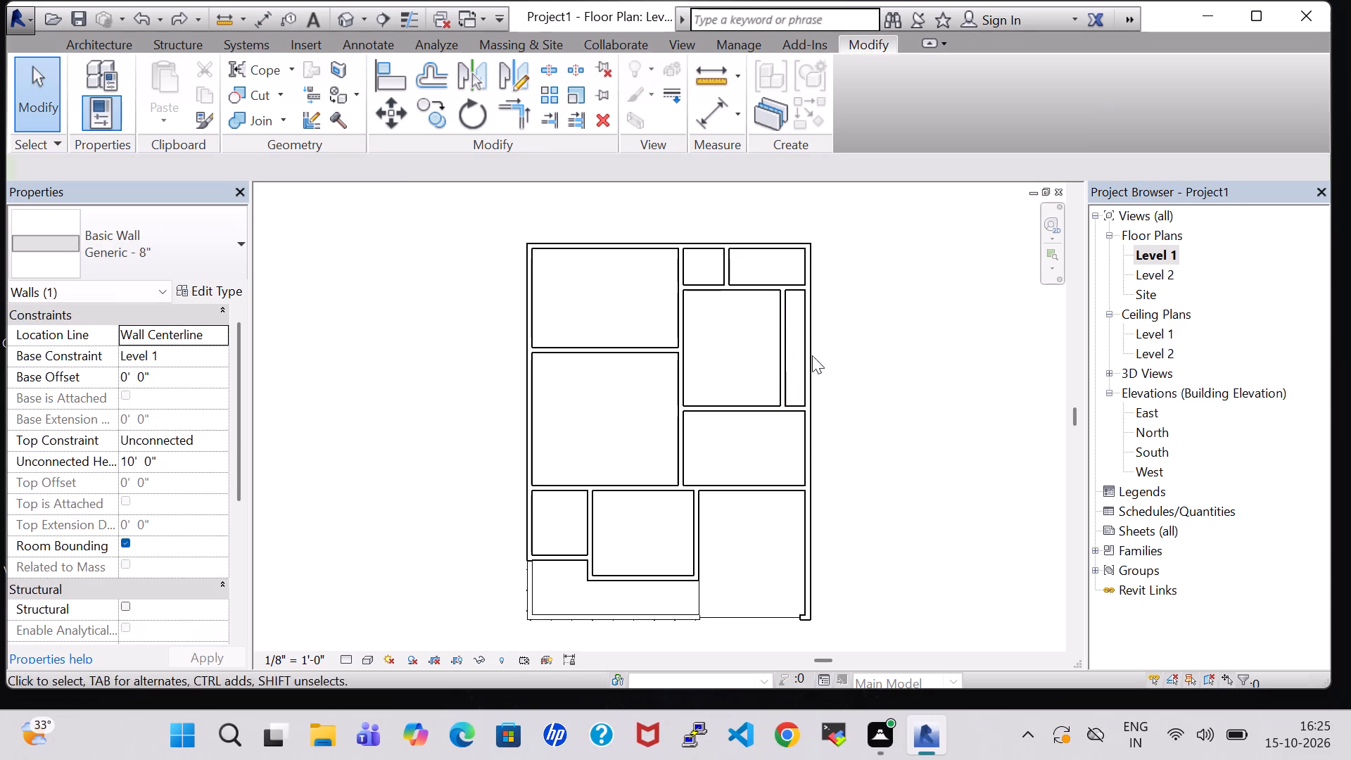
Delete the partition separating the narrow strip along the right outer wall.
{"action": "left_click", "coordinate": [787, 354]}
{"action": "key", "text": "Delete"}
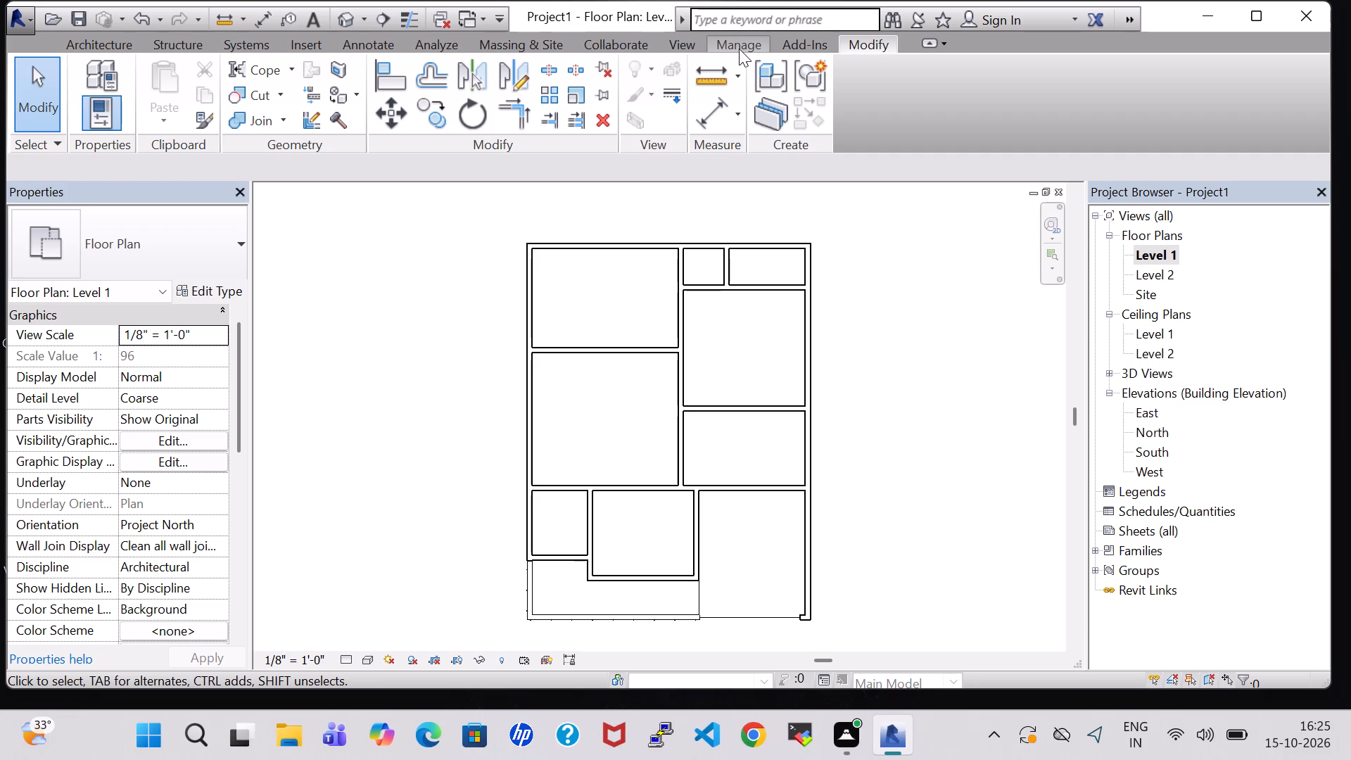
Redraw the Generic - 8" partition between the two cross walls to enclose a narrow strip along the right outer wall.
{"action": "left_click", "coordinate": [100, 42]}
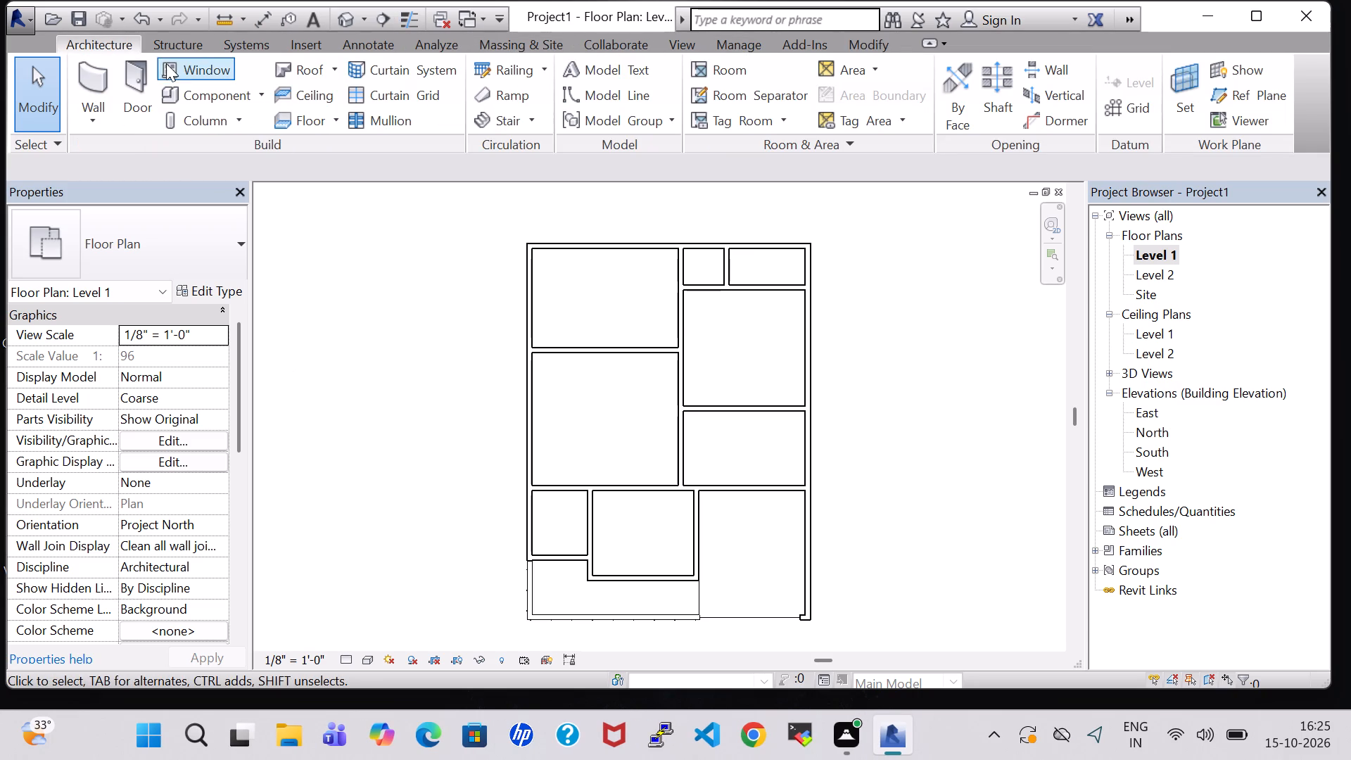
{"action": "left_click", "coordinate": [109, 71]}
{"action": "scroll", "coordinate": [762, 287], "scroll_direction": "up", "scroll_amount": 2}
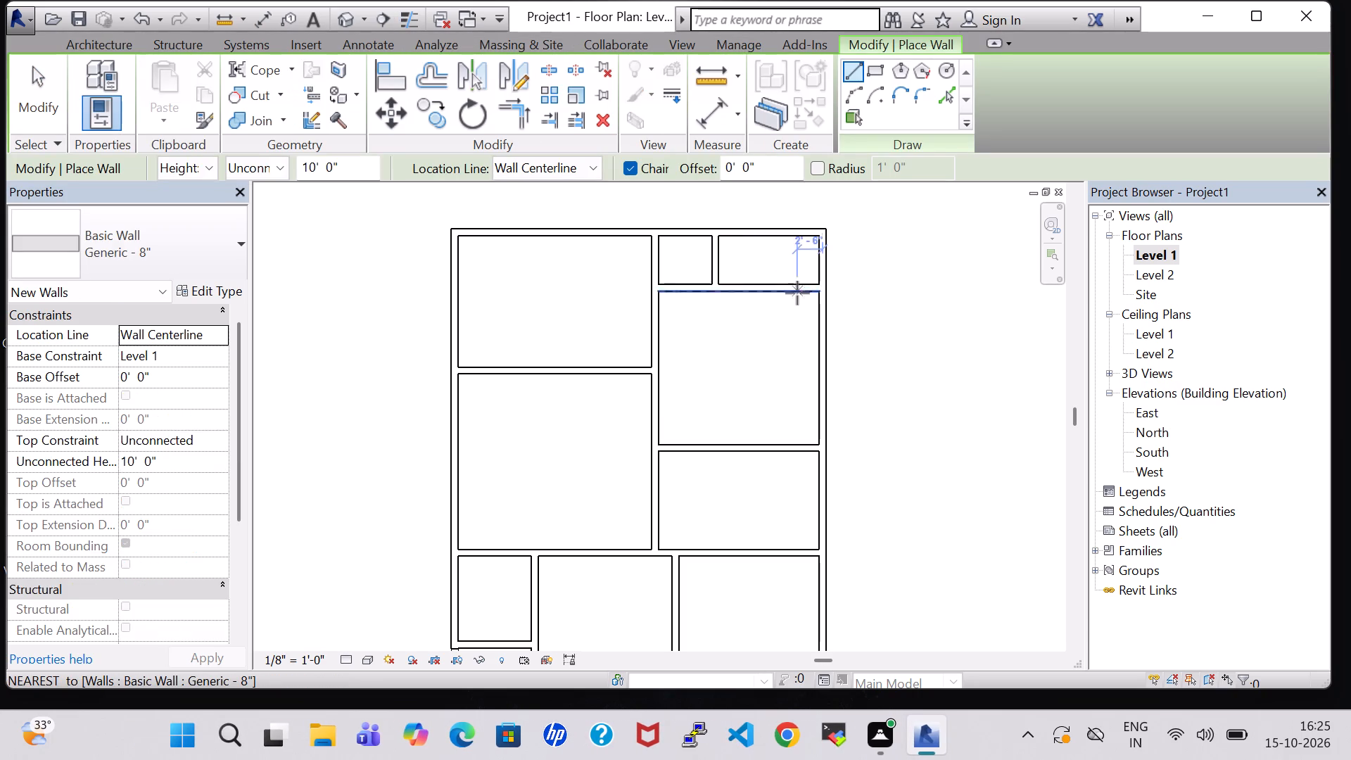
{"action": "left_click", "coordinate": [786, 291]}
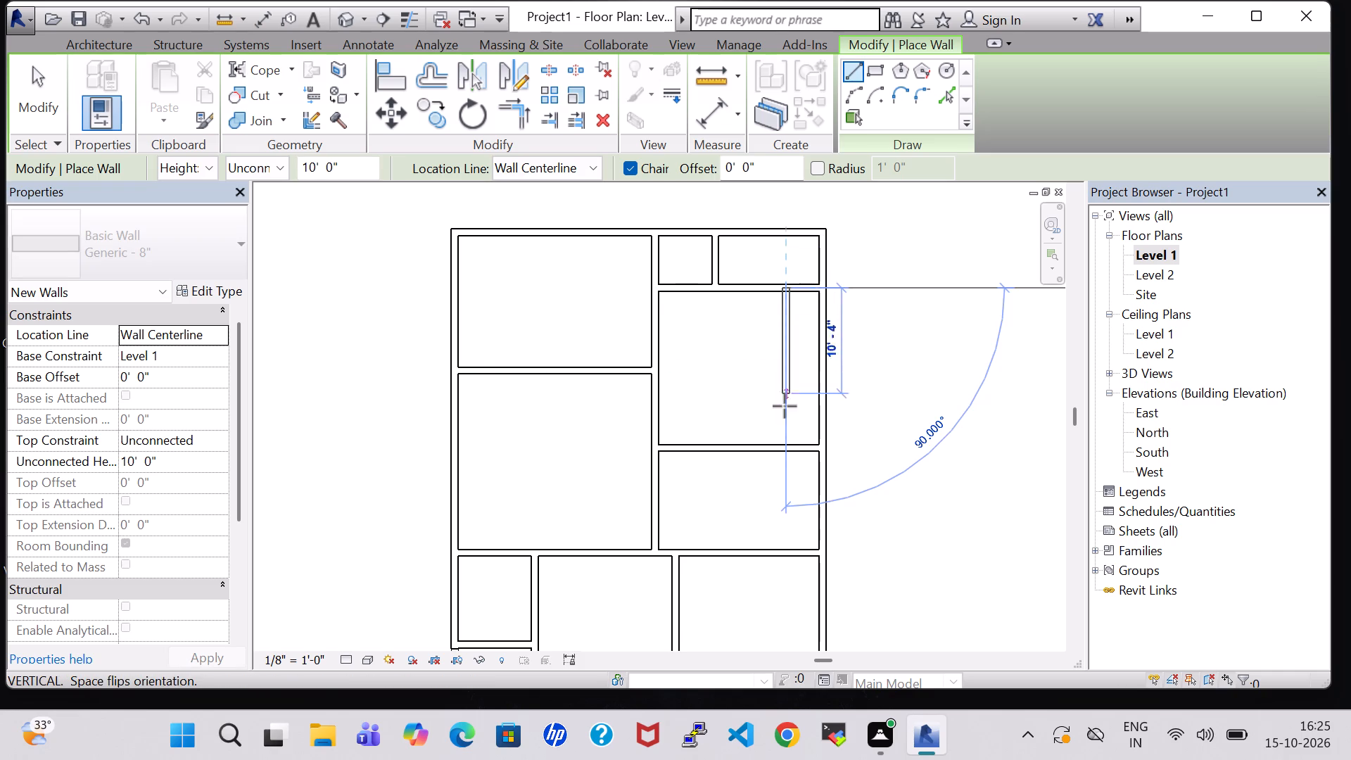
{"action": "left_click", "coordinate": [785, 446]}
{"action": "key", "text": "Escape"}
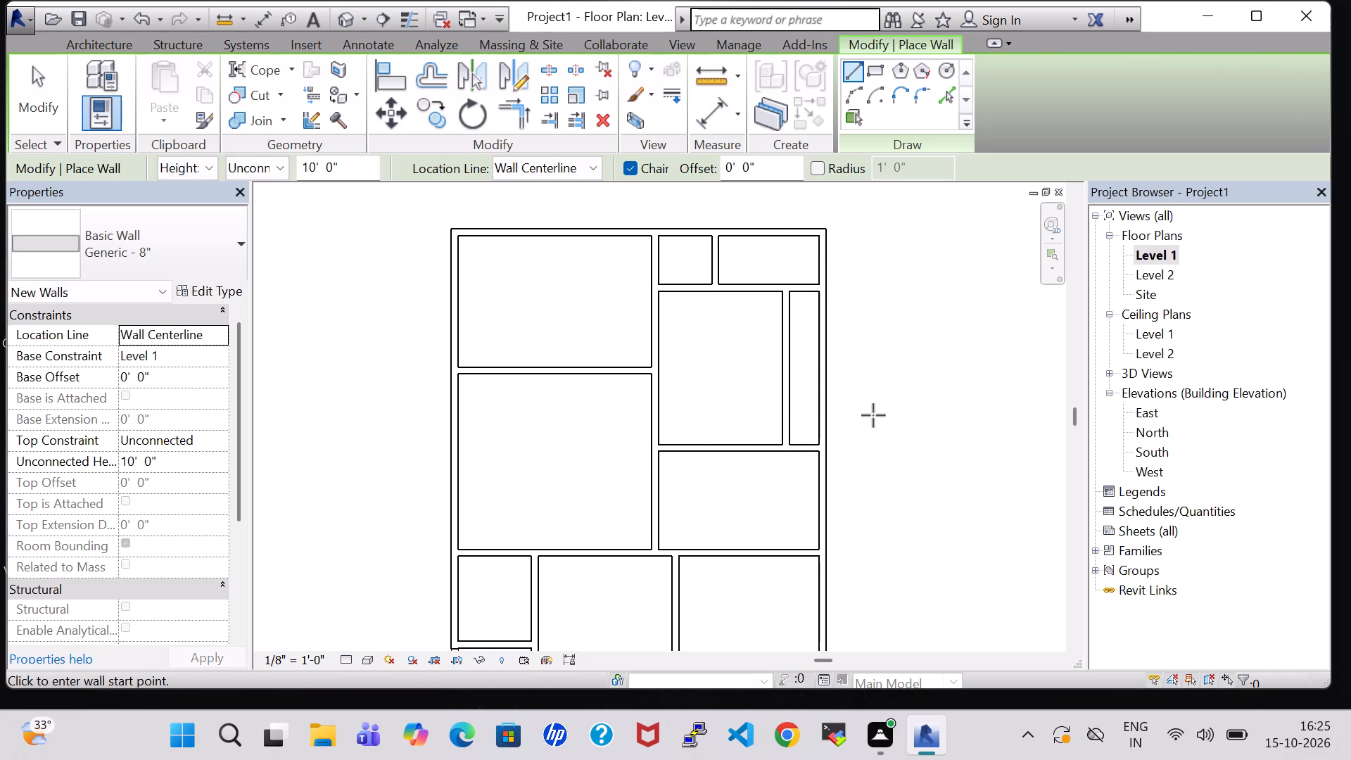
{"action": "key", "text": "Escape"}
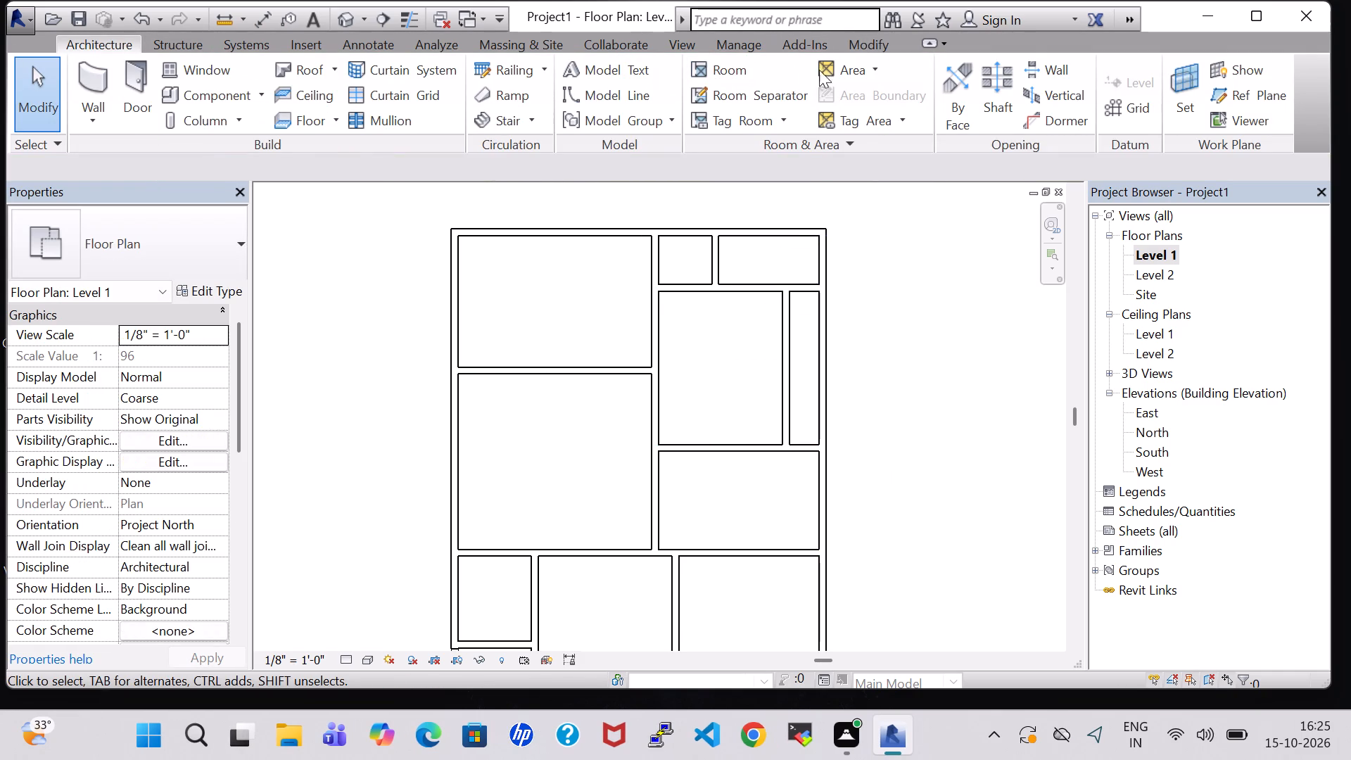
Split the right outer wall at both ends of the narrow strip, where it meets the two cross walls.
{"action": "left_click", "coordinate": [860, 46]}
{"action": "left_click", "coordinate": [557, 72]}
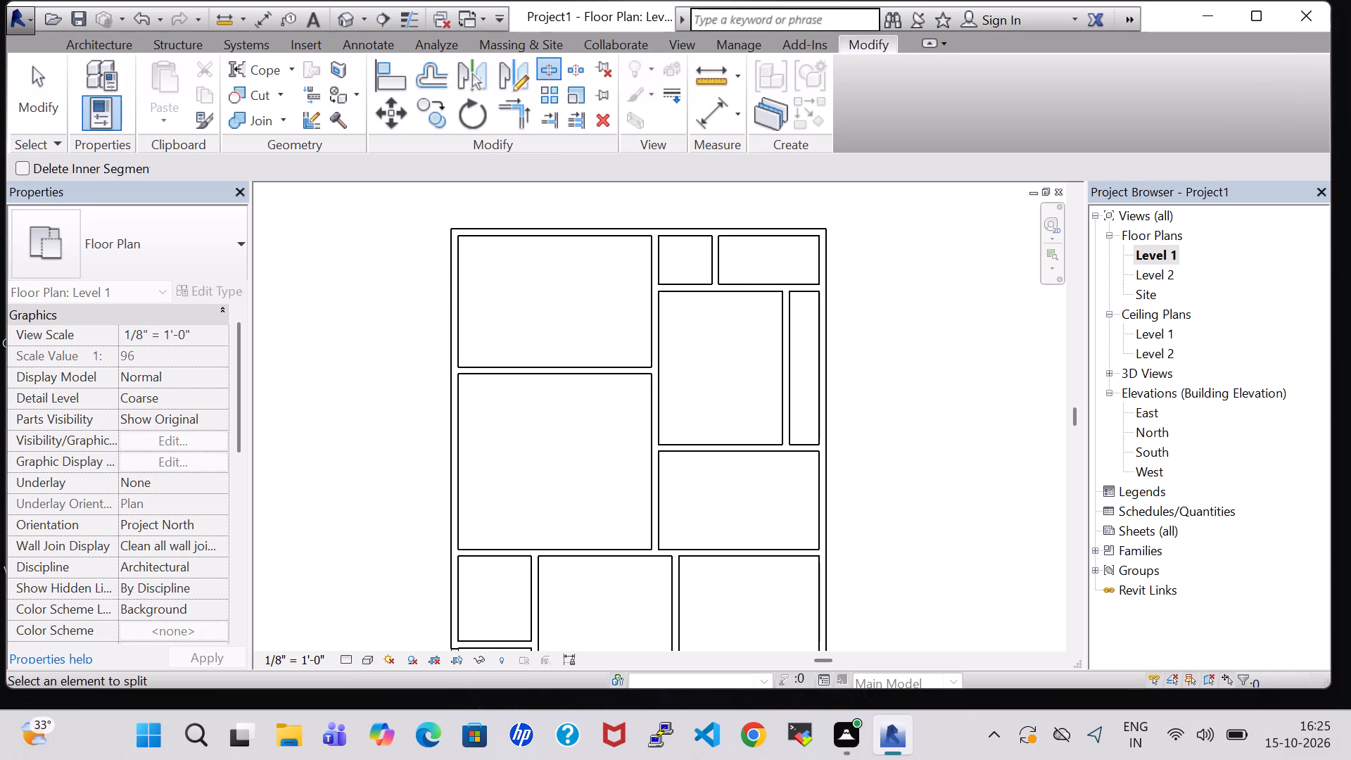
{"action": "scroll", "coordinate": [870, 257], "scroll_direction": "up", "scroll_amount": 3}
{"action": "scroll", "coordinate": [792, 319], "scroll_direction": "up", "scroll_amount": 4}
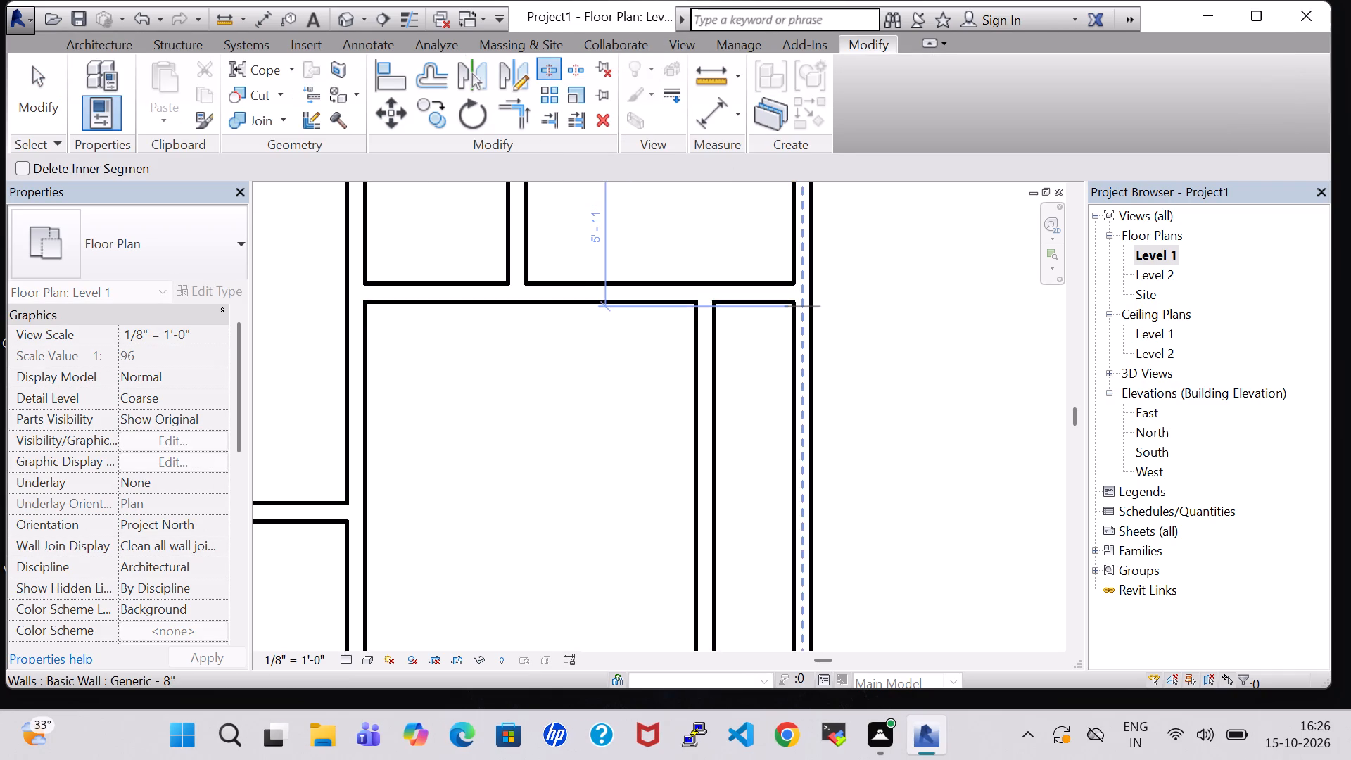
{"action": "left_click", "coordinate": [804, 306]}
{"action": "middle_click_drag", "start_coordinate": [884, 381], "coordinate": [826, 262]}
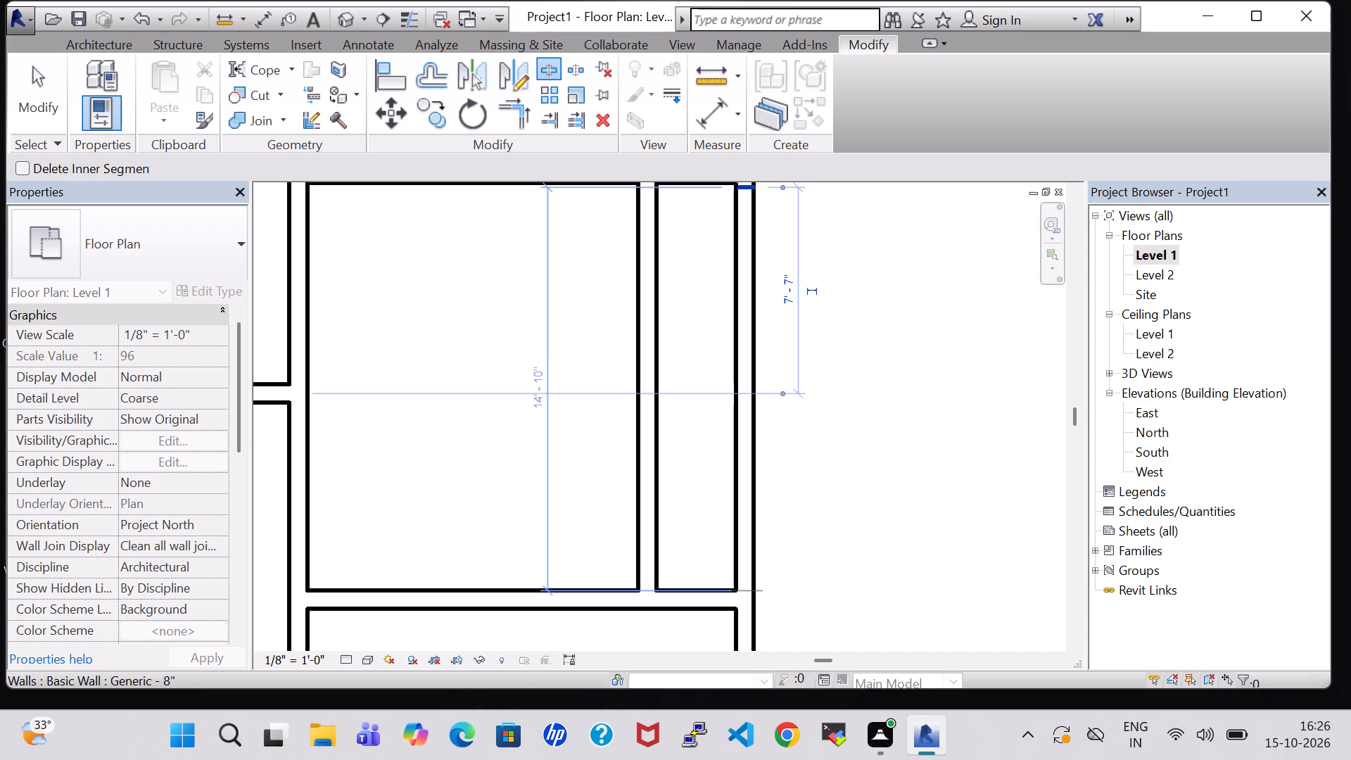
{"action": "left_click", "coordinate": [742, 590]}
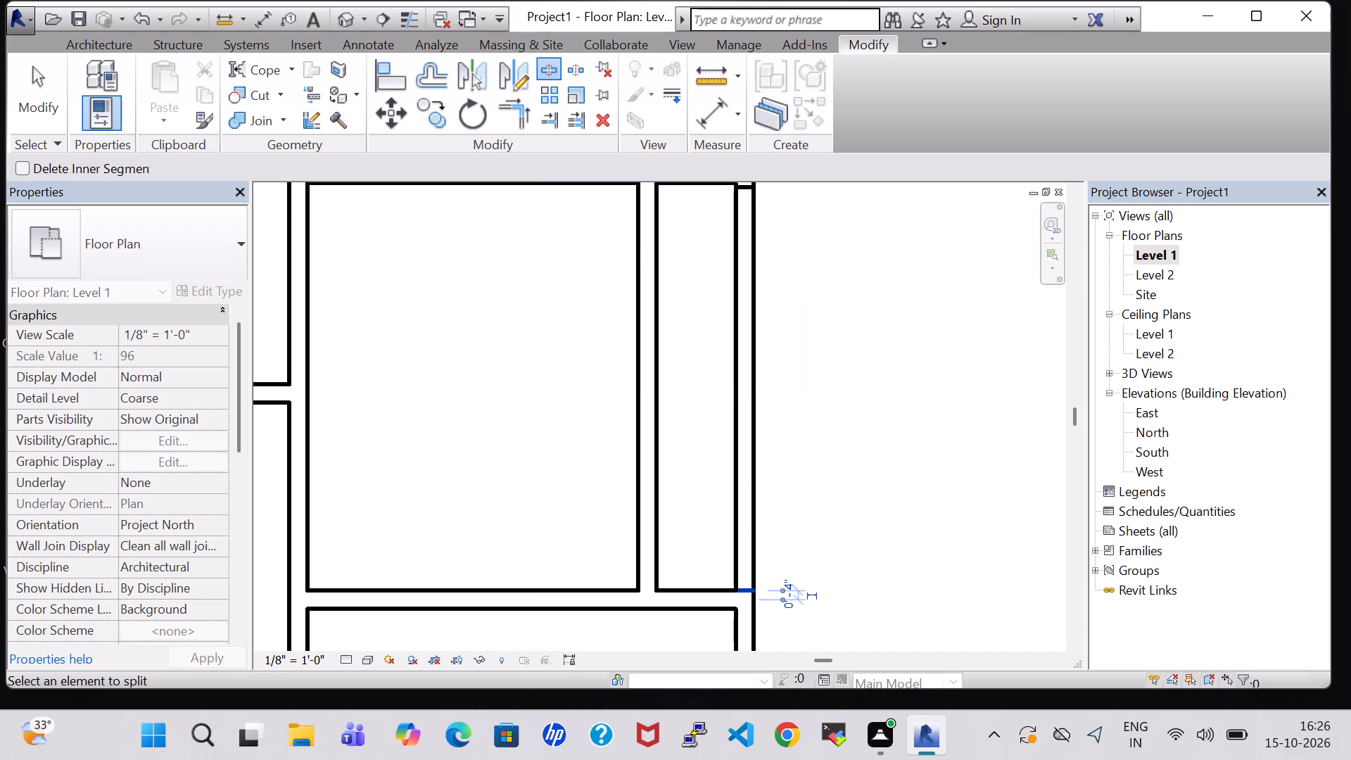
Set the unconnected height of the split outer wall segment alongside the narrow strip to 4' 0".
{"action": "key", "text": "Escape"}
{"action": "key", "text": "Escape"}
{"action": "left_click", "coordinate": [735, 485]}
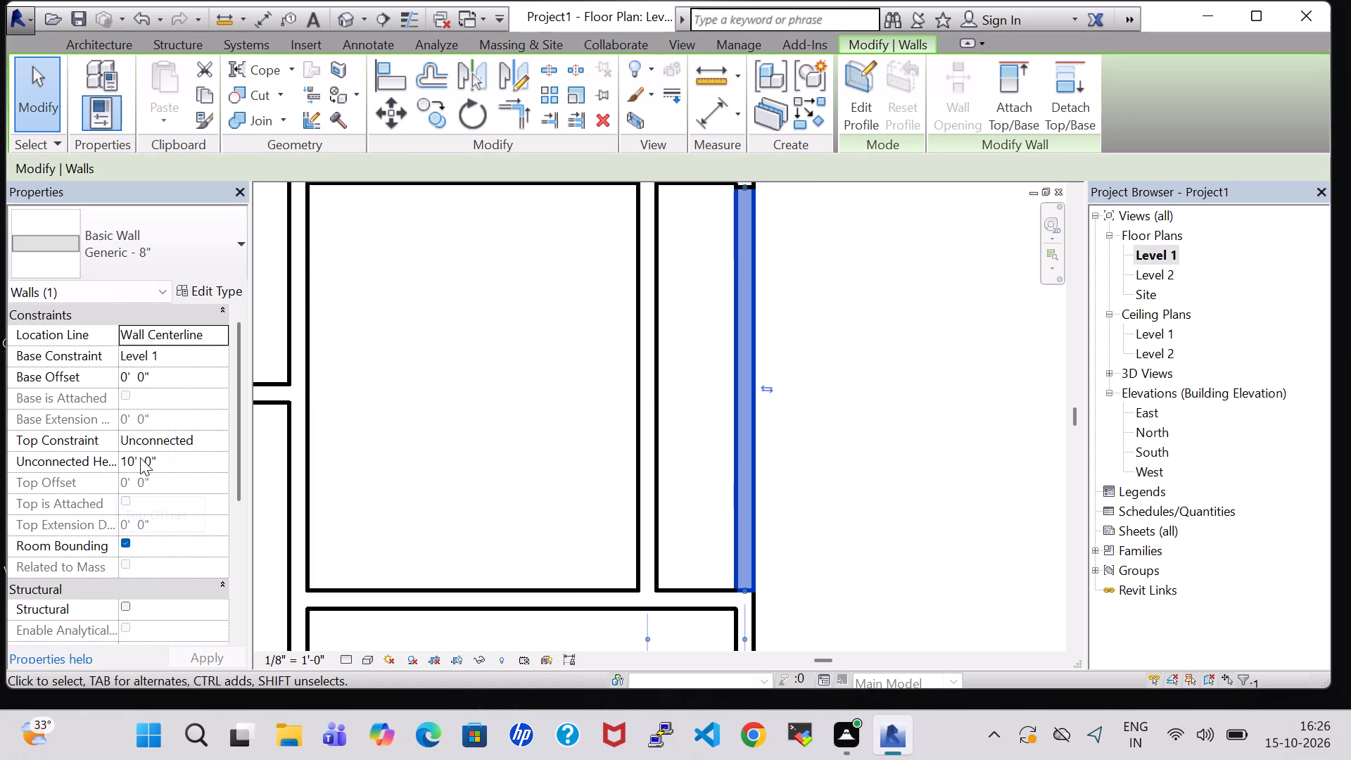
{"action": "left_click", "coordinate": [134, 456]}
{"action": "key", "text": "BackSpace"}
{"action": "key", "text": "BackSpace"}
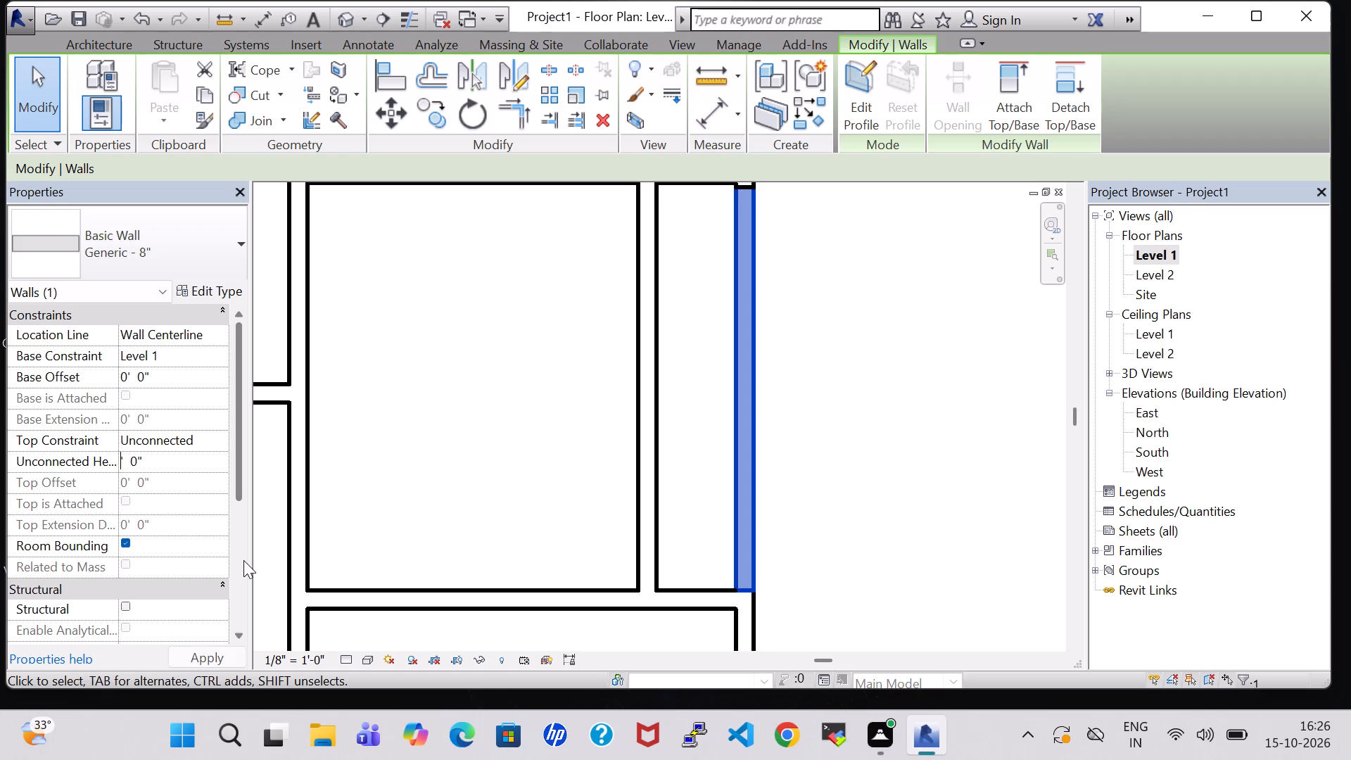
{"action": "key", "text": "4"}
{"action": "key", "text": "Return"}
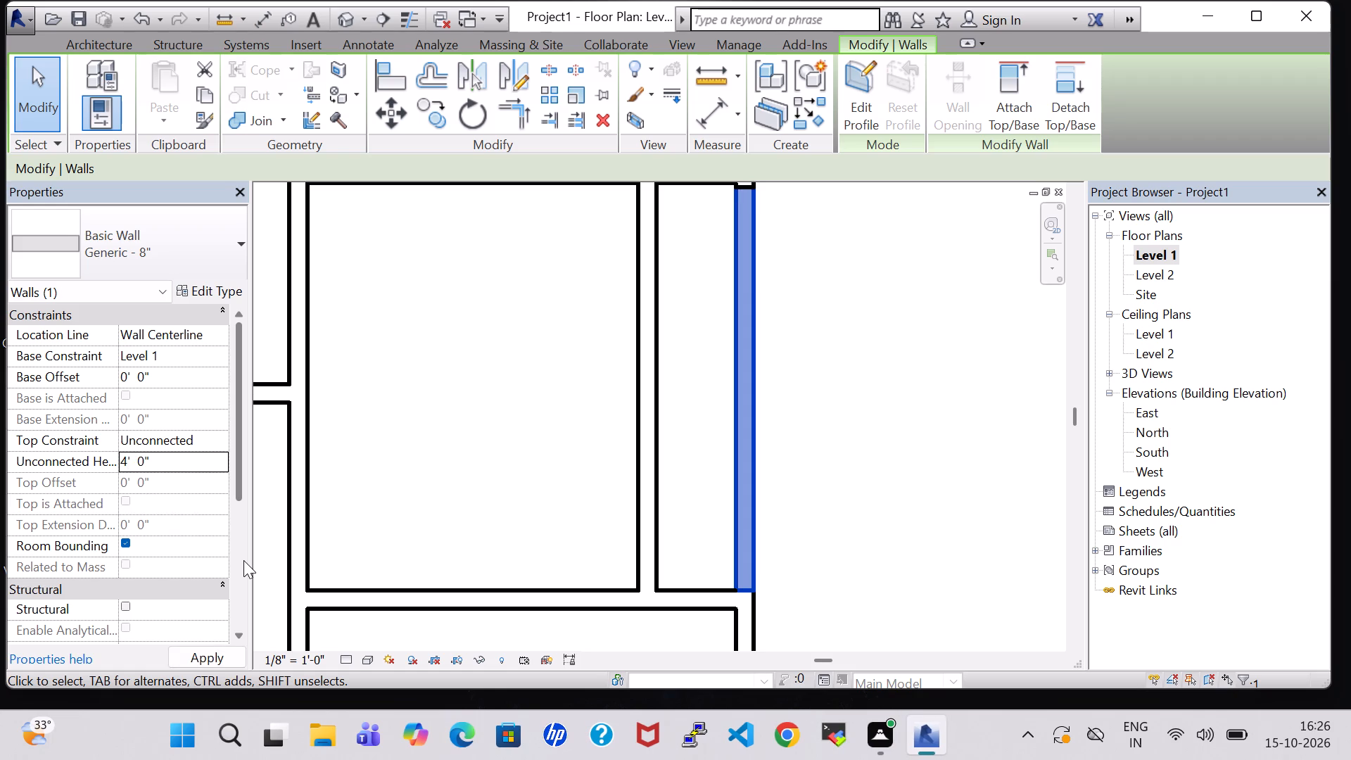
{"action": "left_click", "coordinate": [837, 395]}
Examine the overall Level 1 room layout and the low outer wall segment beside the narrow strip.
{"action": "scroll", "coordinate": [837, 395], "scroll_direction": "down", "scroll_amount": 1}
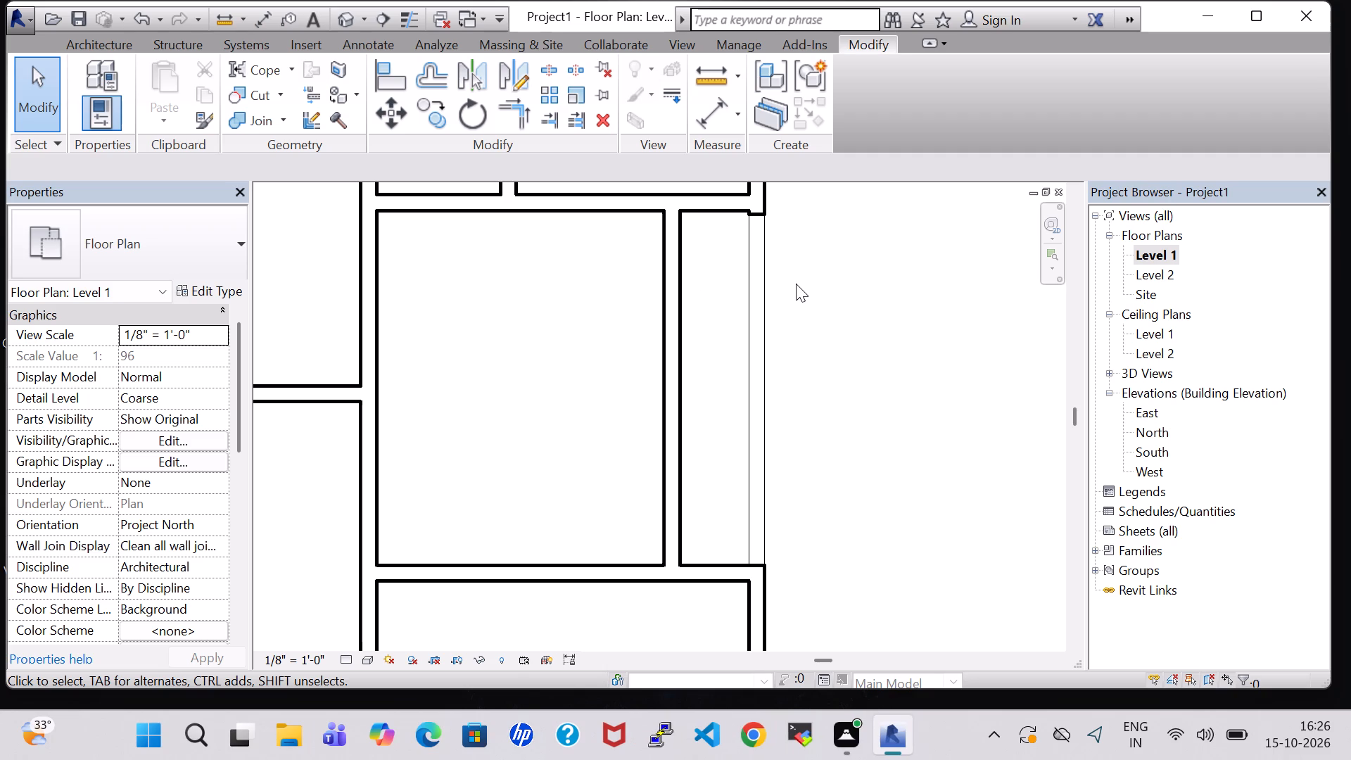
{"action": "middle_click", "coordinate": [824, 323]}
{"action": "scroll", "coordinate": [824, 323], "scroll_direction": "down", "scroll_amount": 1}
{"action": "middle_click_drag", "start_coordinate": [824, 323], "coordinate": [838, 328]}
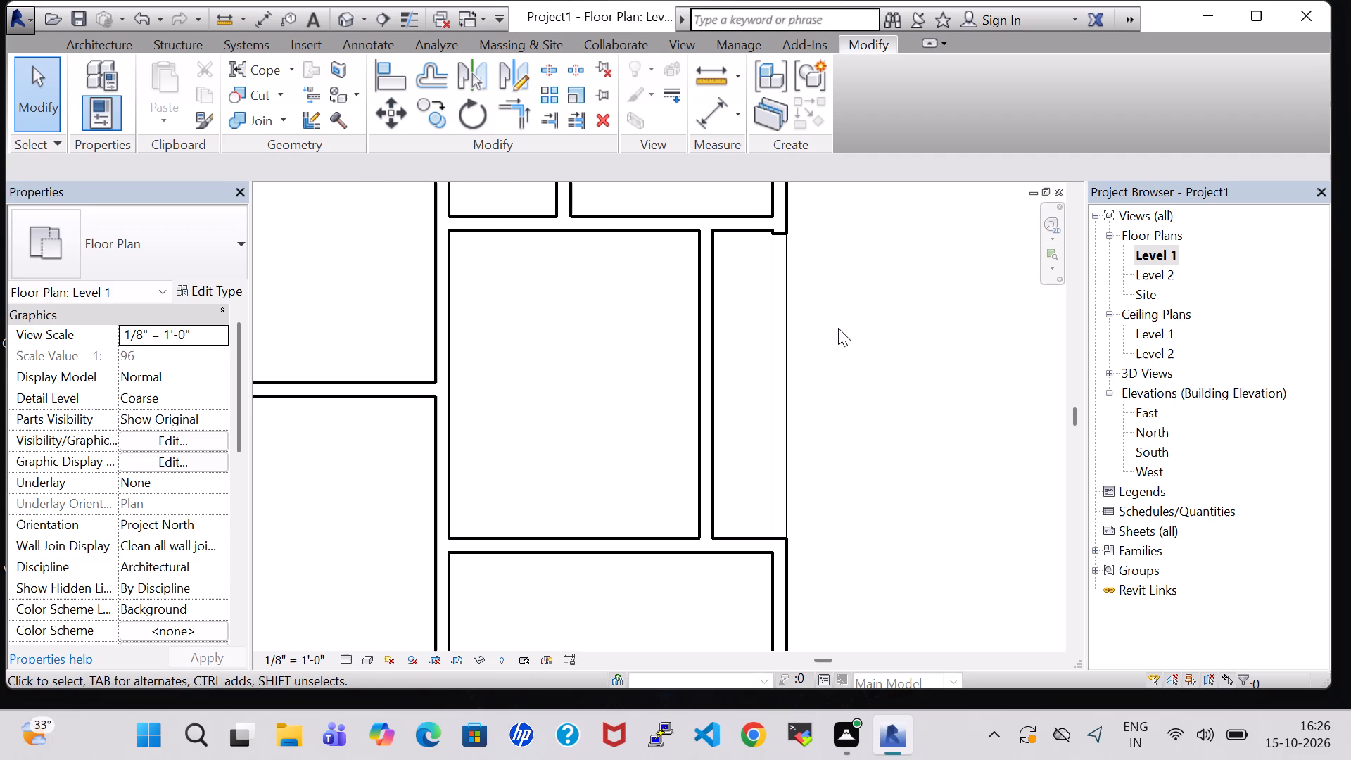
{"action": "scroll", "coordinate": [838, 328], "scroll_direction": "down", "scroll_amount": 2}
{"action": "middle_click", "coordinate": [838, 327]}
{"action": "scroll", "coordinate": [838, 327], "scroll_direction": "down", "scroll_amount": 2}
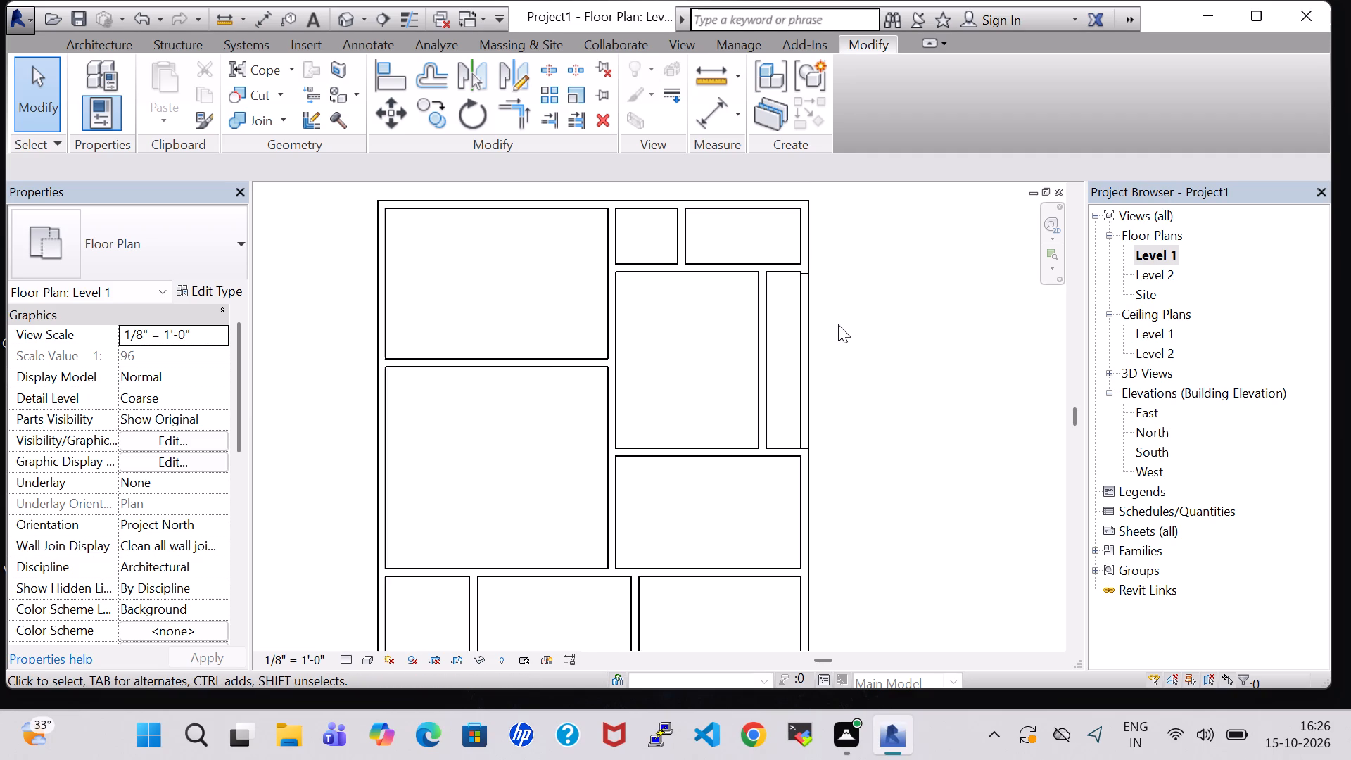
{"action": "middle_click_drag", "start_coordinate": [842, 331], "coordinate": [824, 327]}
{"action": "scroll", "coordinate": [824, 327], "scroll_direction": "down", "scroll_amount": 1}
{"action": "middle_click_drag", "start_coordinate": [824, 327], "coordinate": [824, 299]}
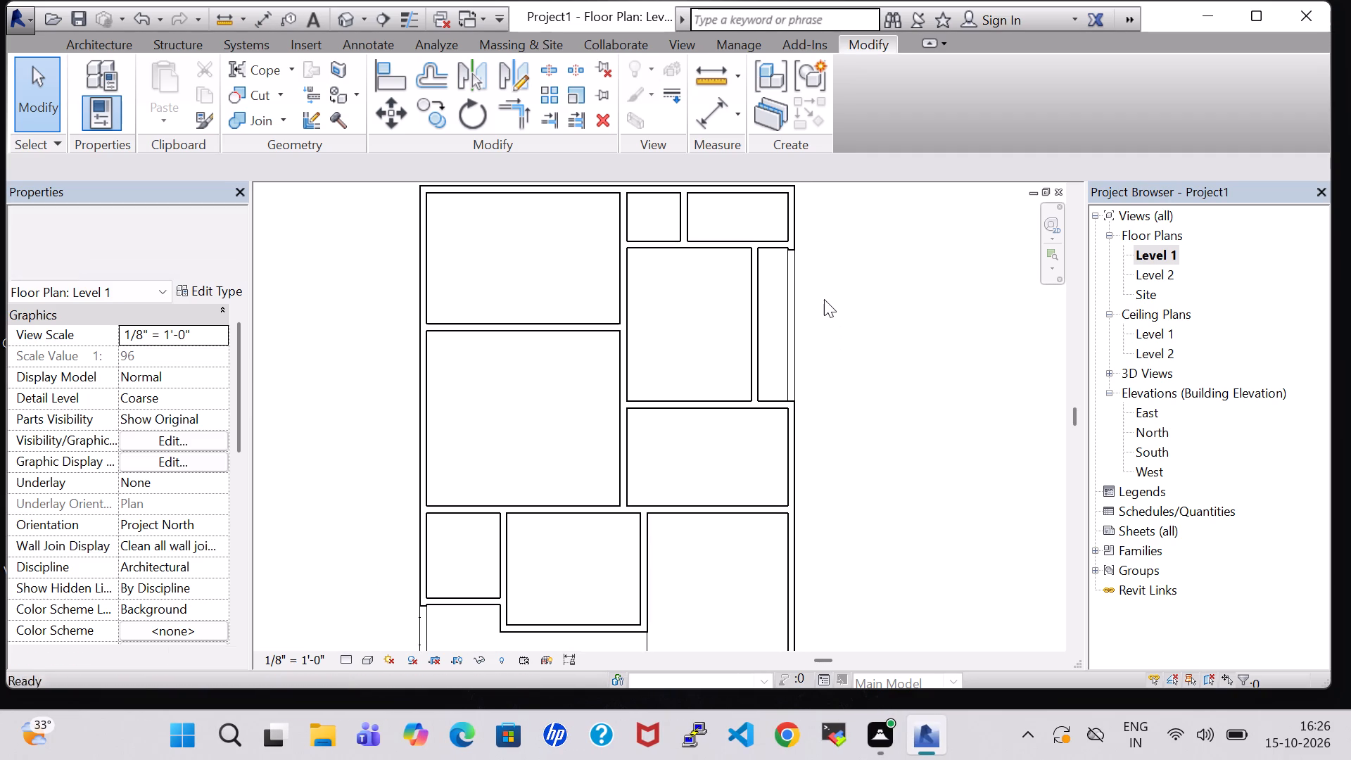
{"action": "middle_click_drag", "start_coordinate": [824, 299], "coordinate": [824, 339]}
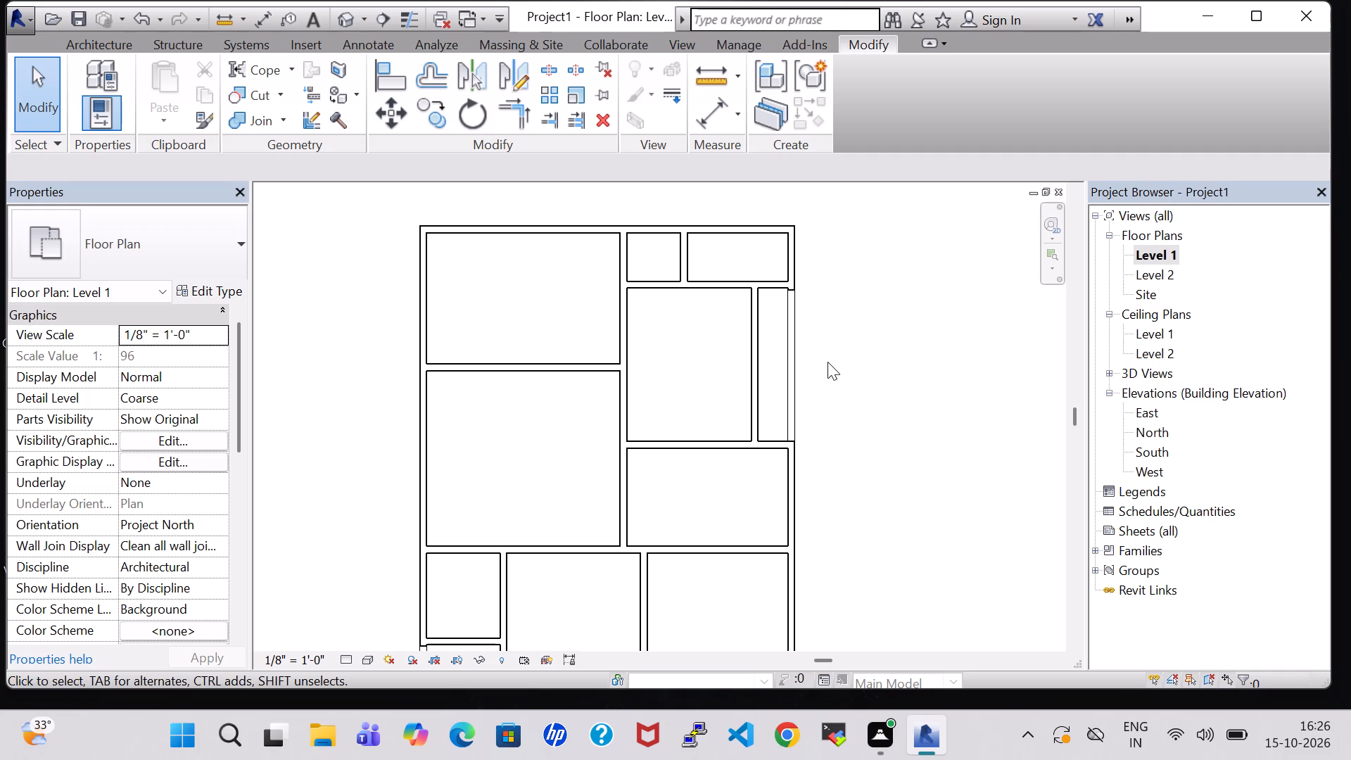
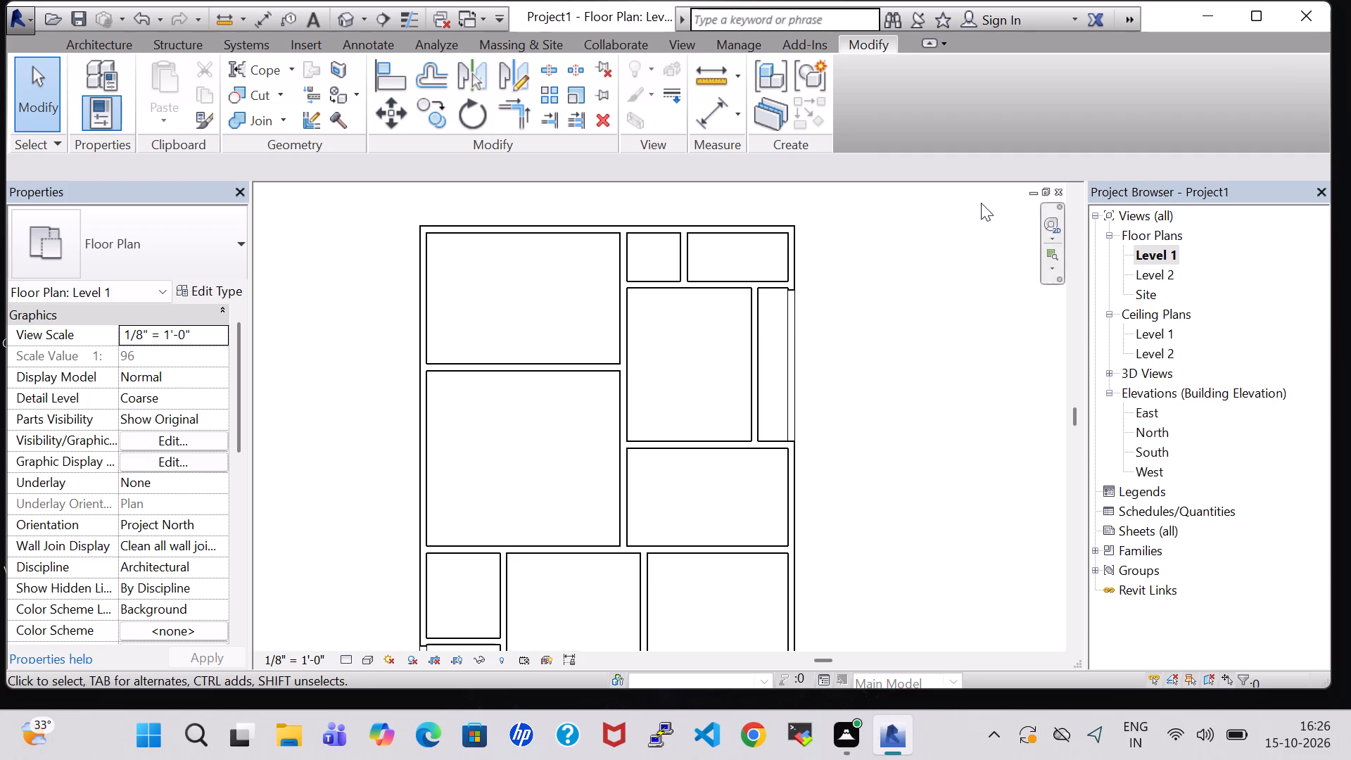
Examine the low outer wall segment beside the narrow strip in the 3D view.
{"action": "left_click", "coordinate": [348, 23]}
{"action": "scroll", "coordinate": [946, 422], "scroll_direction": "down", "scroll_amount": 1}
{"action": "middle_click_drag", "start_coordinate": [941, 403], "coordinate": [931, 401], "text": "shift"}
{"action": "middle_click_drag", "start_coordinate": [931, 401], "coordinate": [790, 370], "text": "shift"}
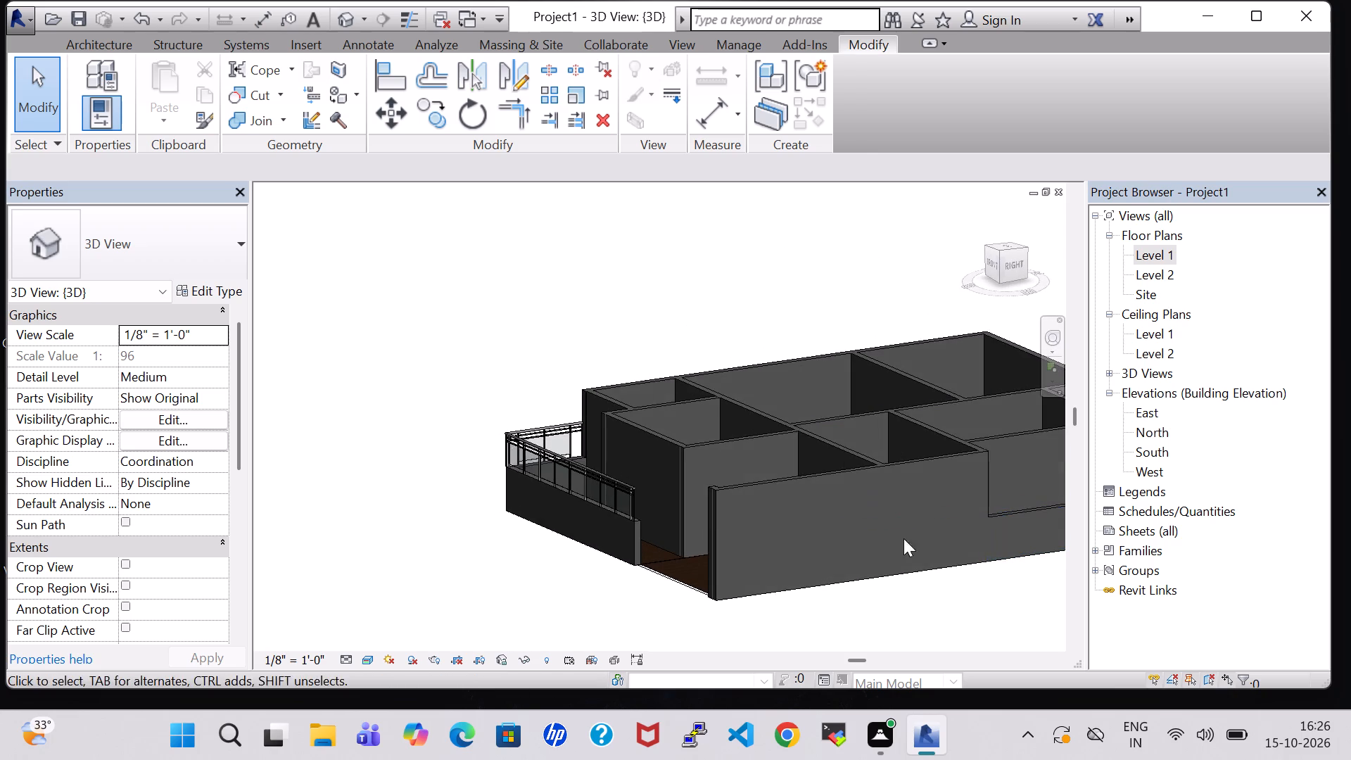
{"action": "middle_click_drag", "start_coordinate": [924, 564], "coordinate": [647, 486]}
{"action": "middle_click_drag", "start_coordinate": [893, 253], "coordinate": [869, 392], "text": "shift"}
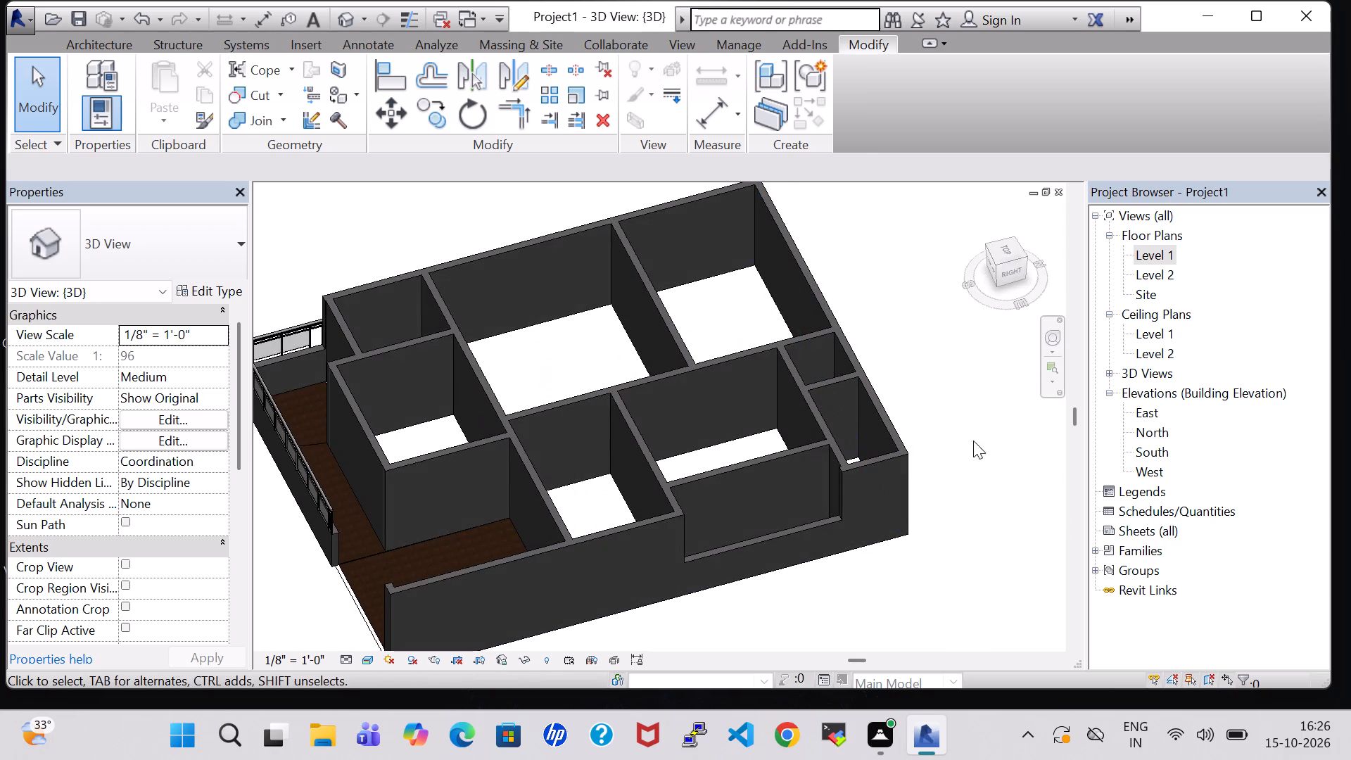
{"action": "left_click", "coordinate": [752, 546]}
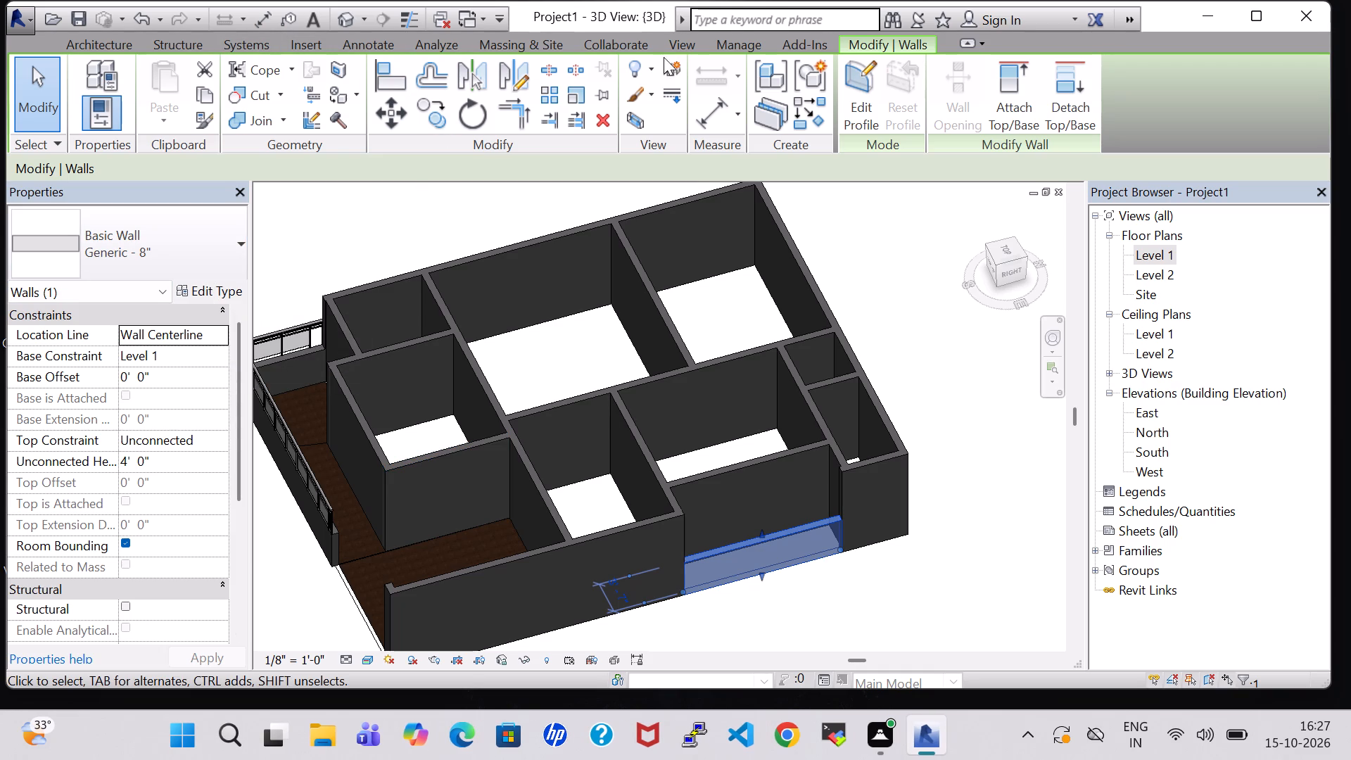
{"action": "left_click", "coordinate": [861, 37]}
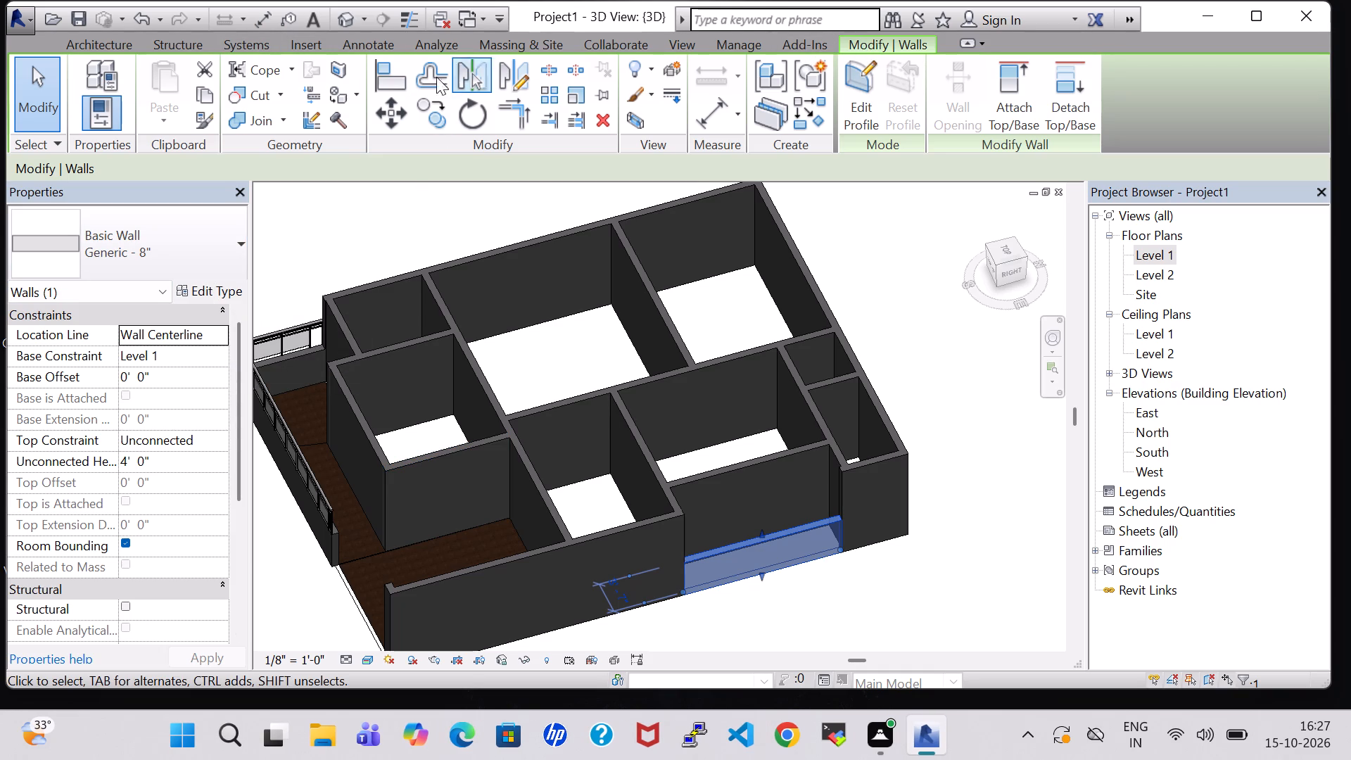
Create a Handrail - Rectangular railing on Level 1 along the low wall's outer edge, about 14' 10" long between the full-height walls.
{"action": "left_click", "coordinate": [96, 40]}
{"action": "left_click", "coordinate": [516, 68]}
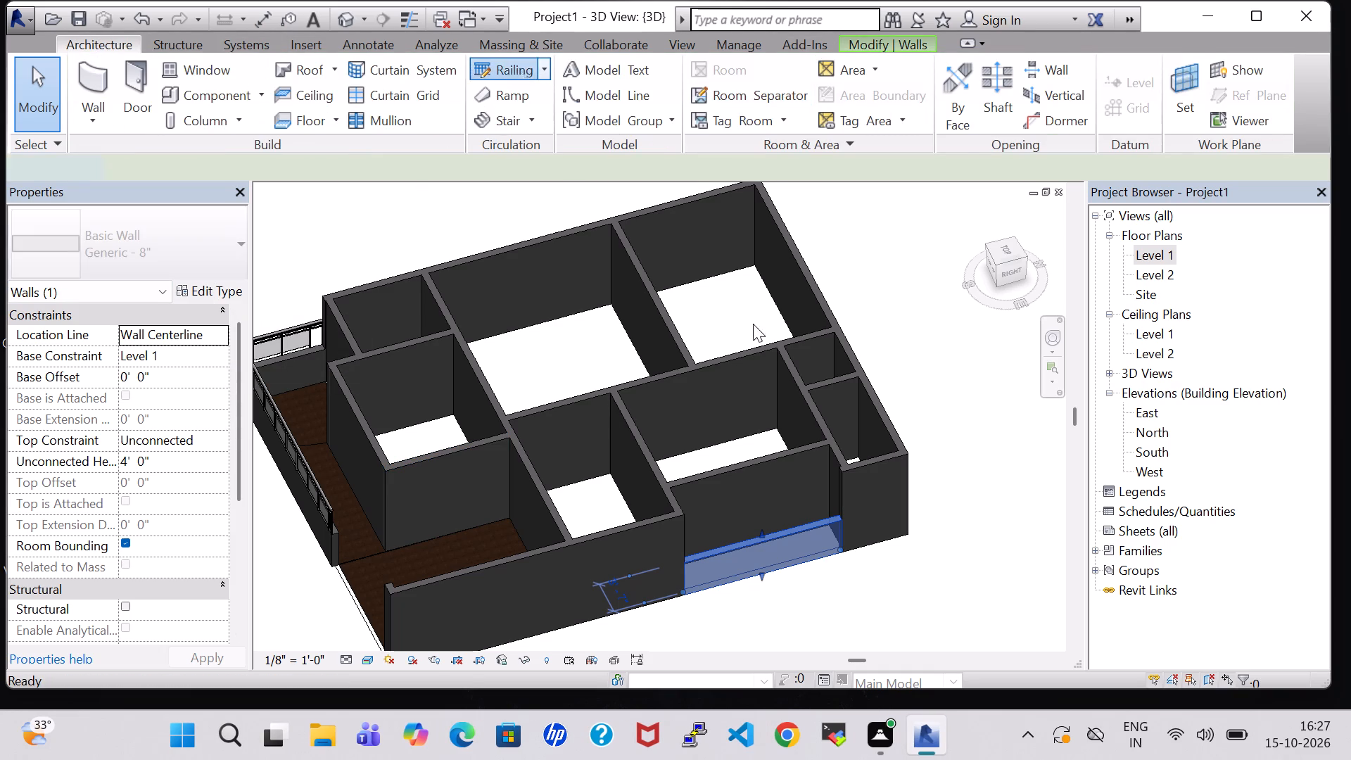
{"action": "double_click", "coordinate": [1154, 254]}
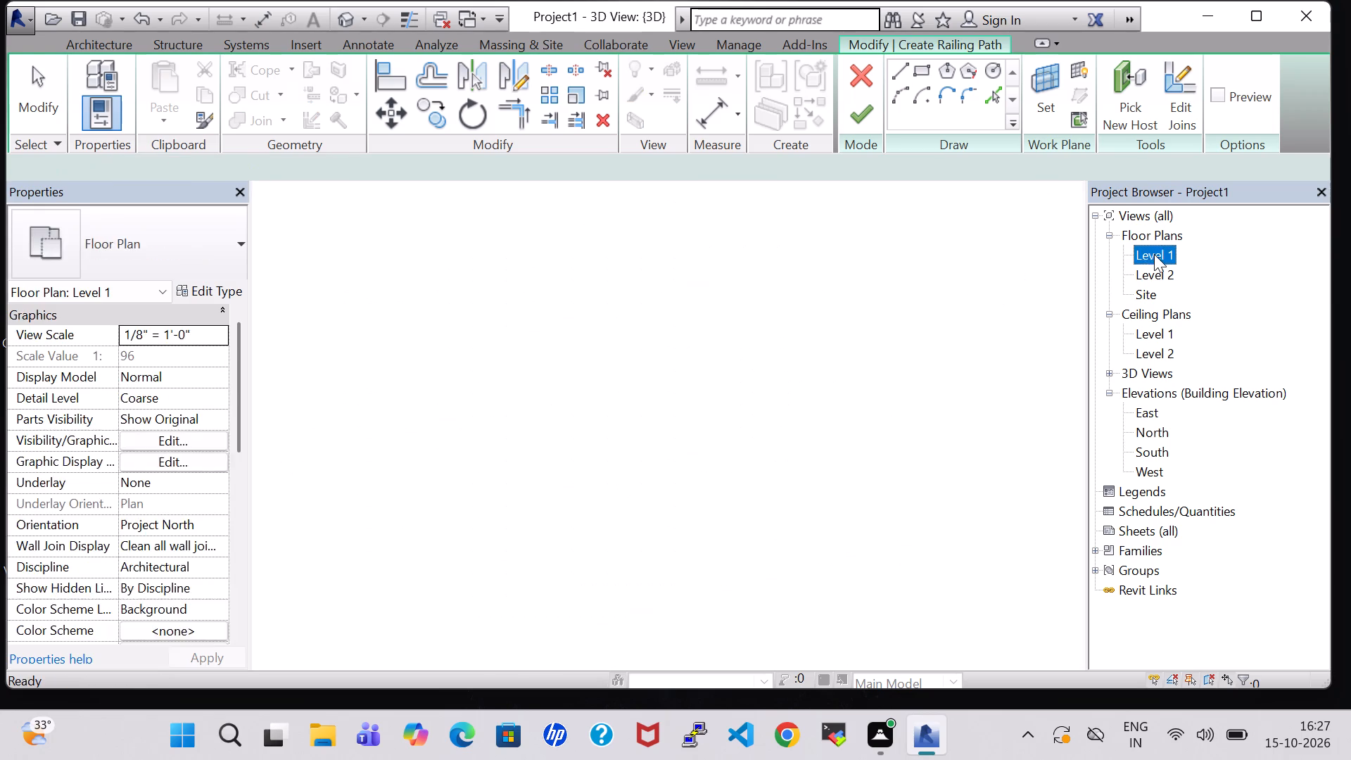
{"action": "scroll", "coordinate": [827, 452], "scroll_direction": "down", "scroll_amount": 1}
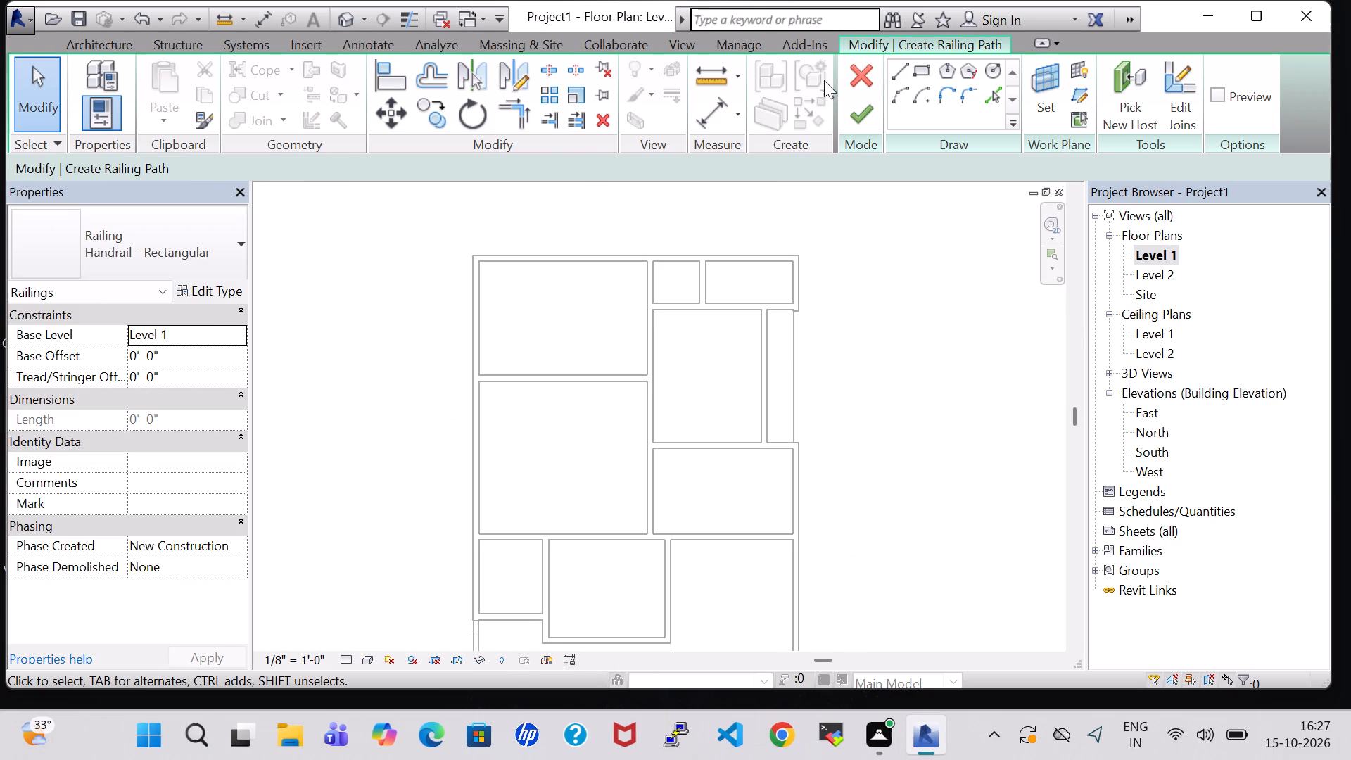
{"action": "left_click", "coordinate": [899, 69]}
{"action": "scroll", "coordinate": [813, 404], "scroll_direction": "up", "scroll_amount": 3}
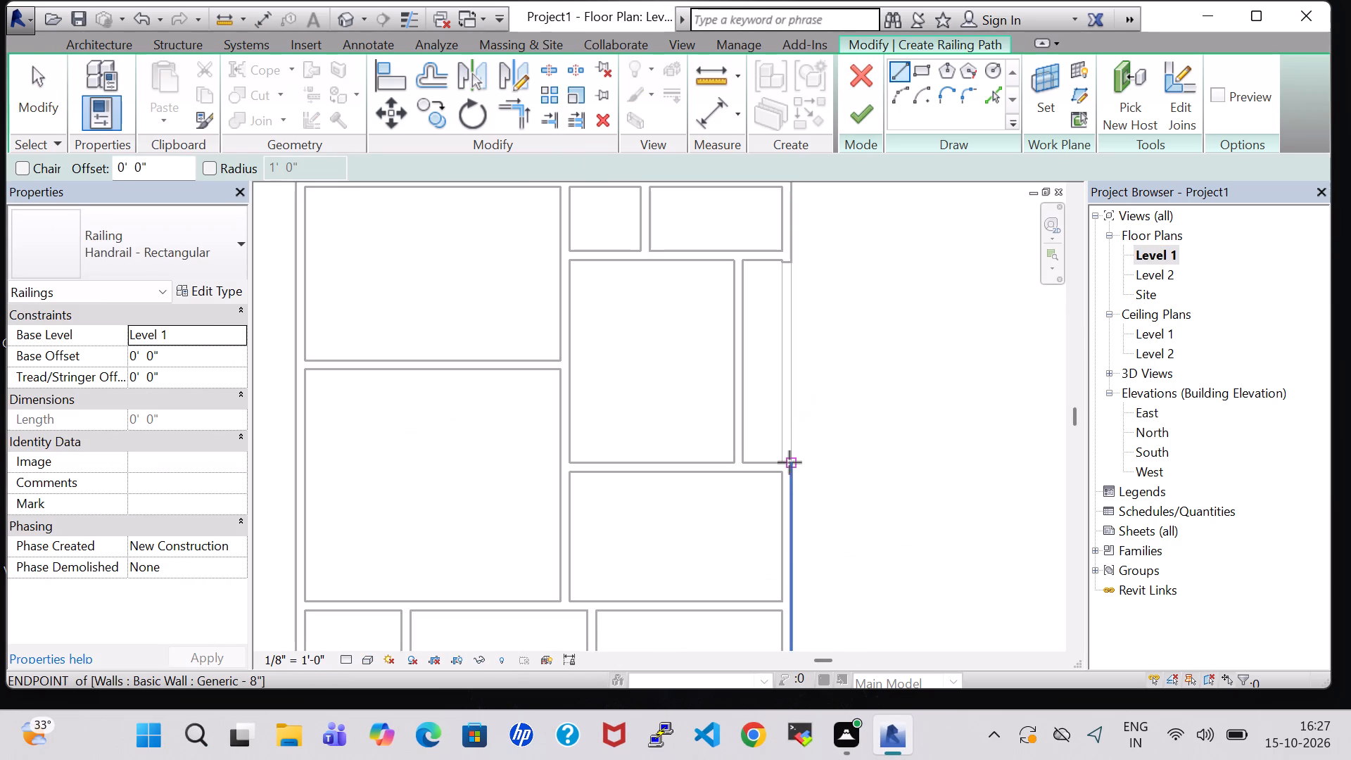
{"action": "left_click", "coordinate": [789, 462]}
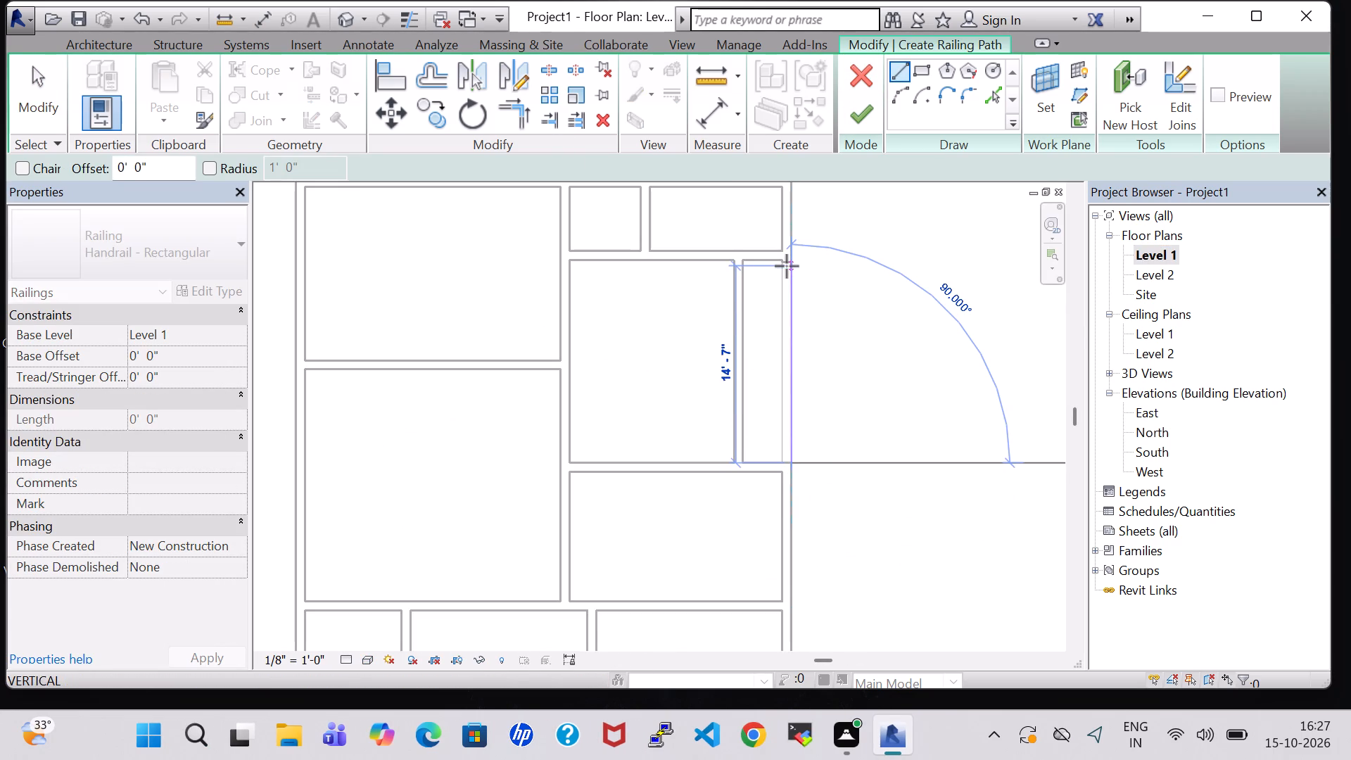
{"action": "left_click", "coordinate": [795, 260]}
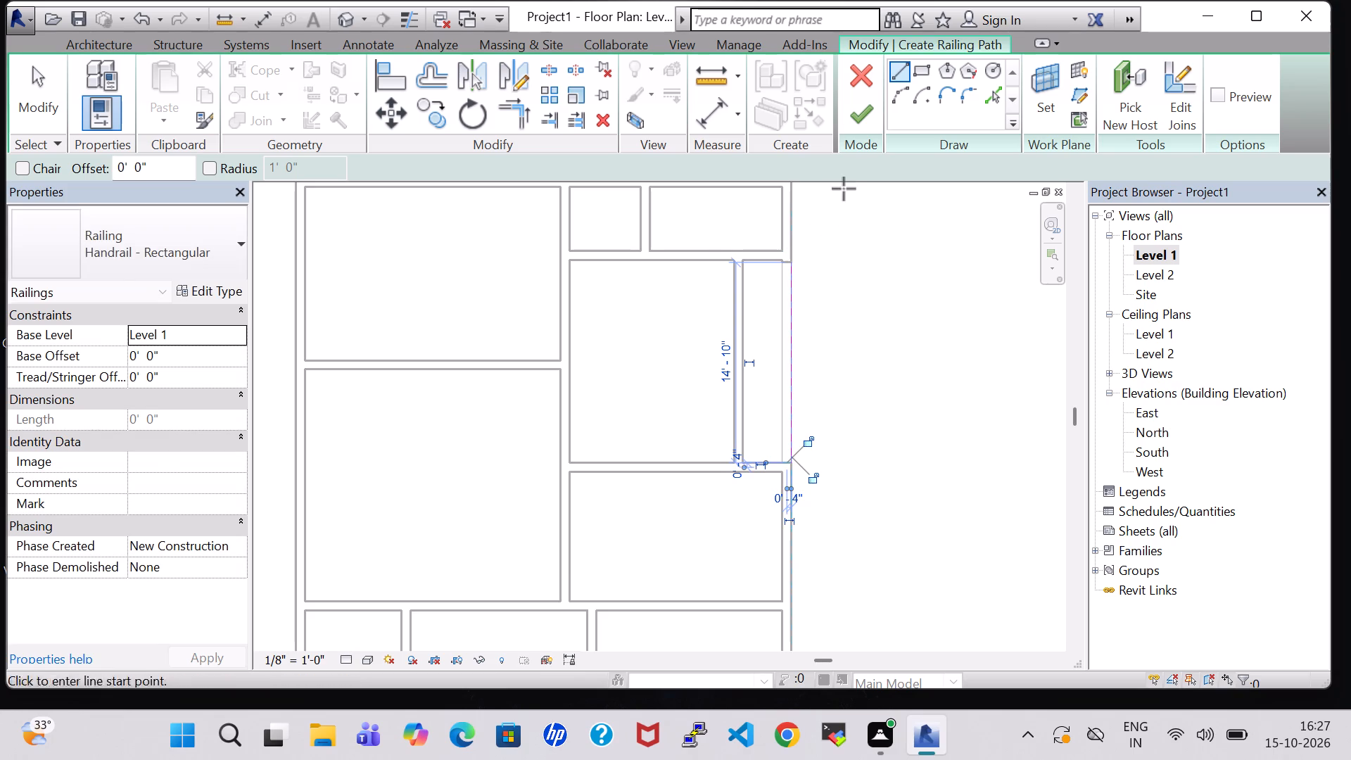
{"action": "left_click", "coordinate": [850, 110]}
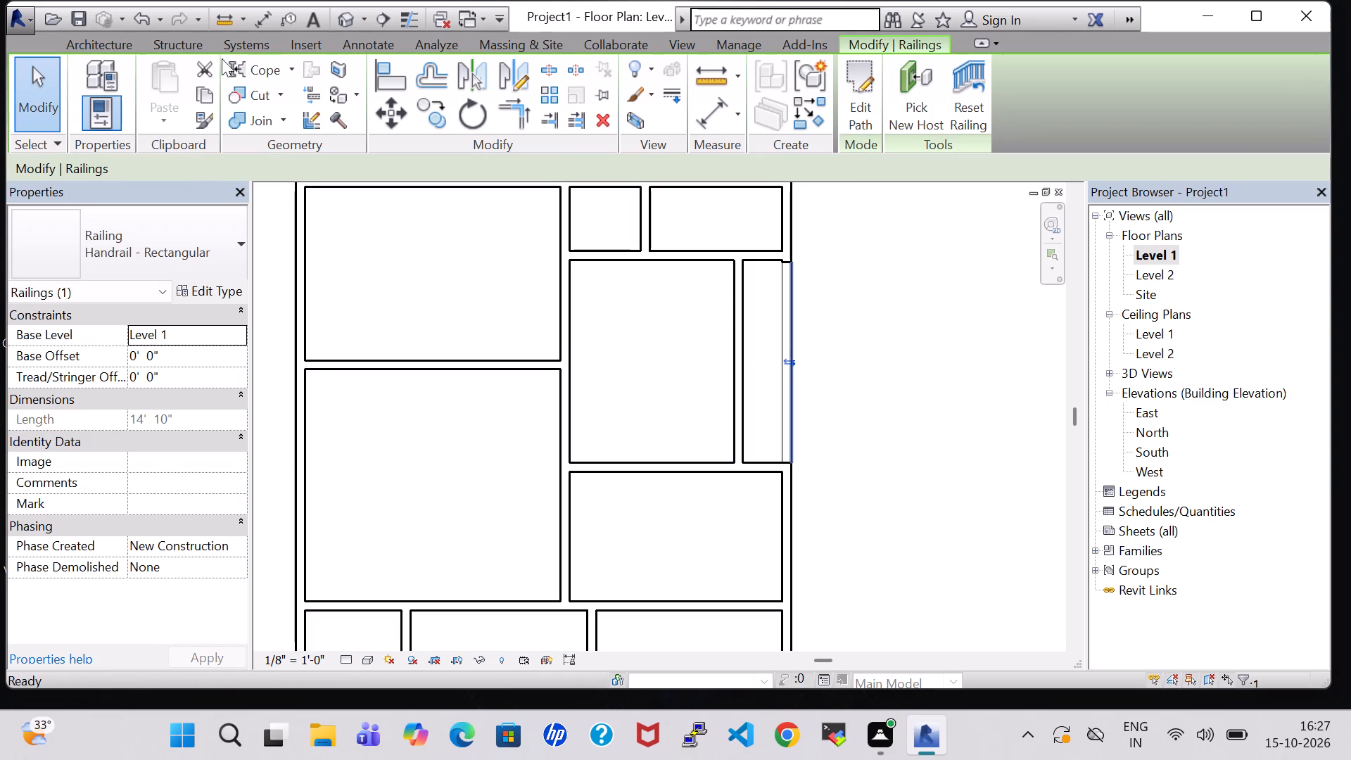
Set the base offset of the new railing along the low outer wall to 4' 0".
{"action": "left_click", "coordinate": [341, 24]}
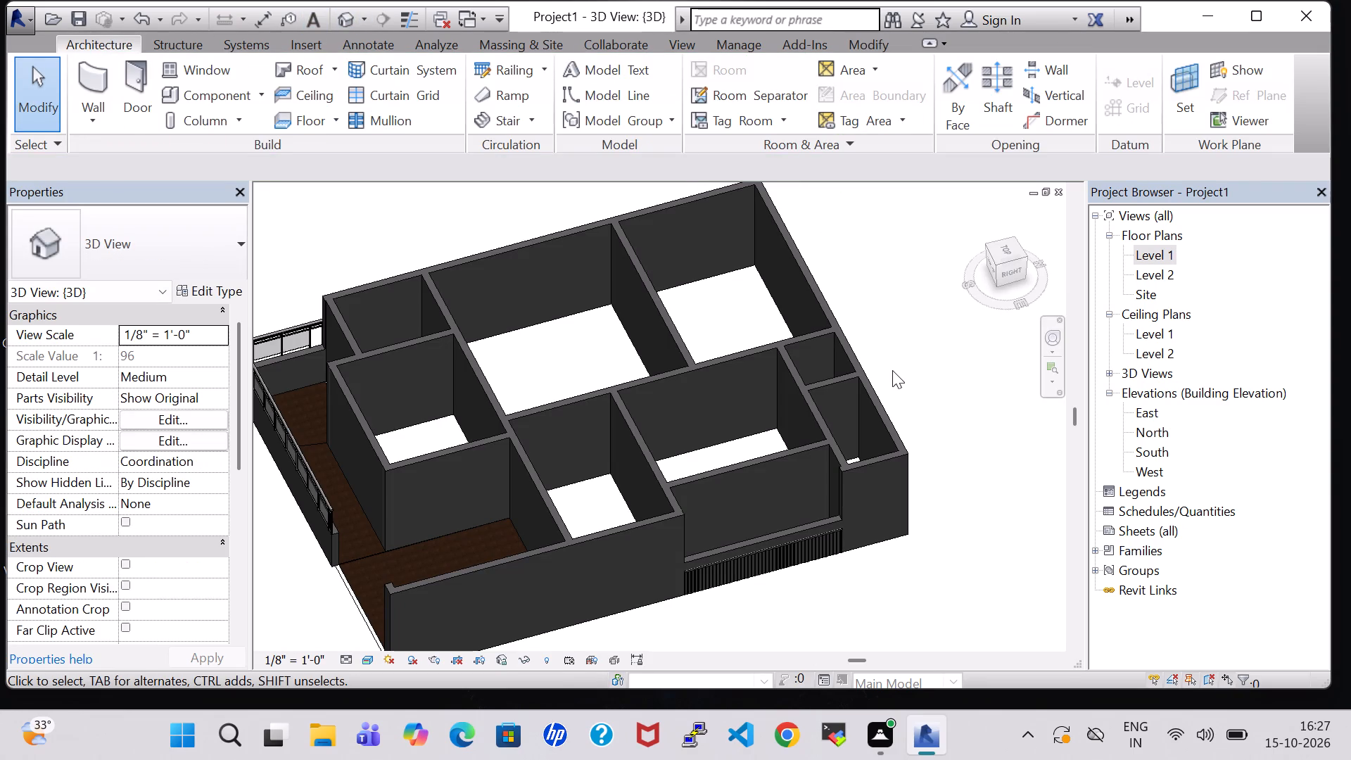
{"action": "middle_click_drag", "start_coordinate": [946, 382], "coordinate": [880, 408], "text": "shift"}
{"action": "middle_click_drag", "start_coordinate": [905, 464], "coordinate": [852, 296]}
{"action": "middle_click_drag", "start_coordinate": [799, 527], "coordinate": [842, 398]}
{"action": "left_click", "coordinate": [683, 354]}
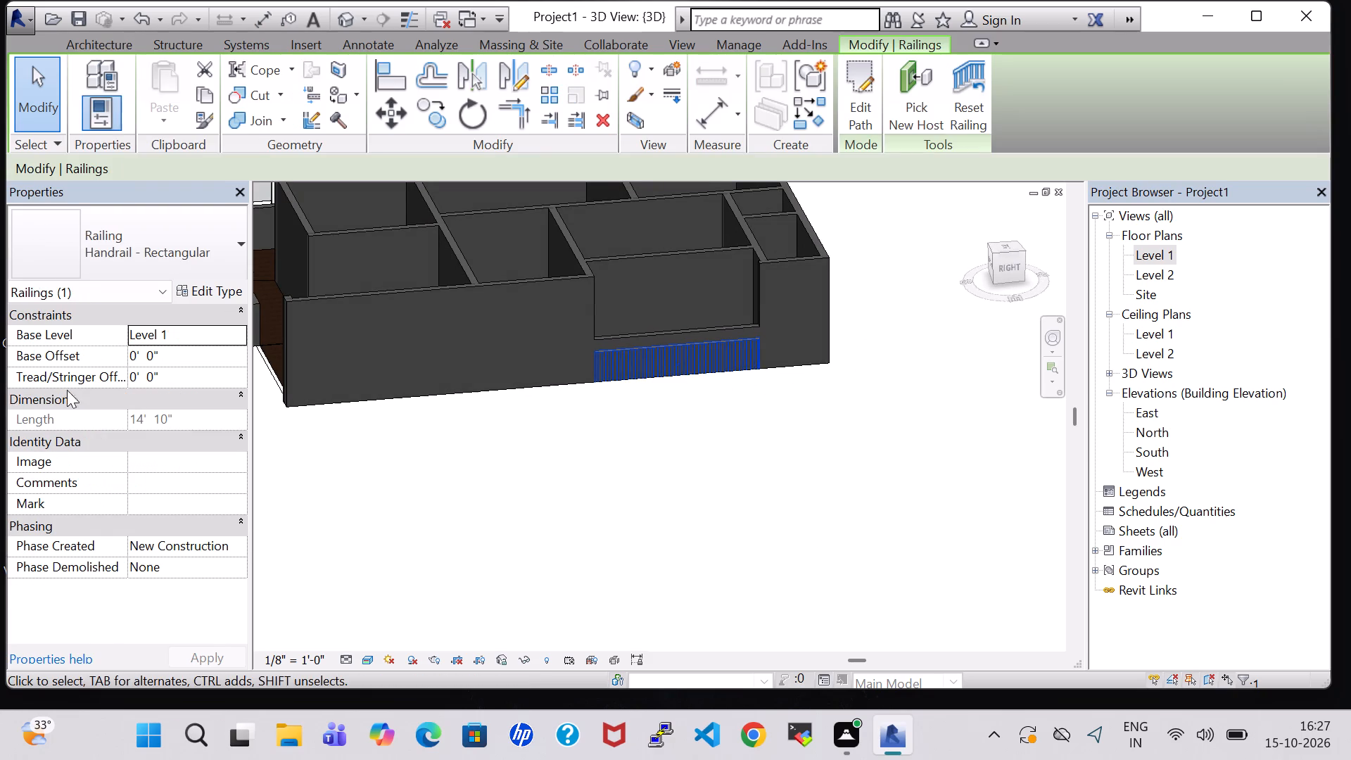
{"action": "left_click", "coordinate": [136, 356]}
{"action": "key", "text": "Right"}
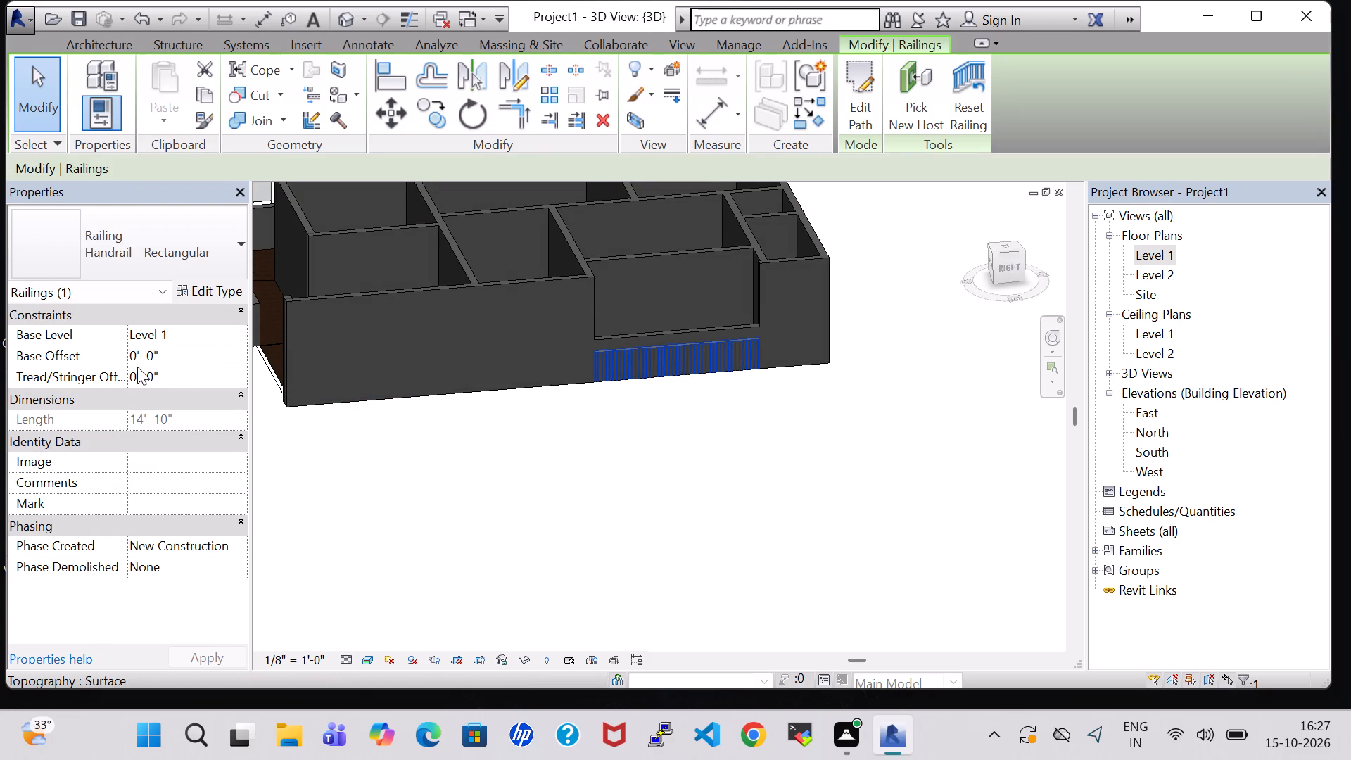
{"action": "key", "text": "BackSpace"}
{"action": "key", "text": "4"}
{"action": "key", "text": "Return"}
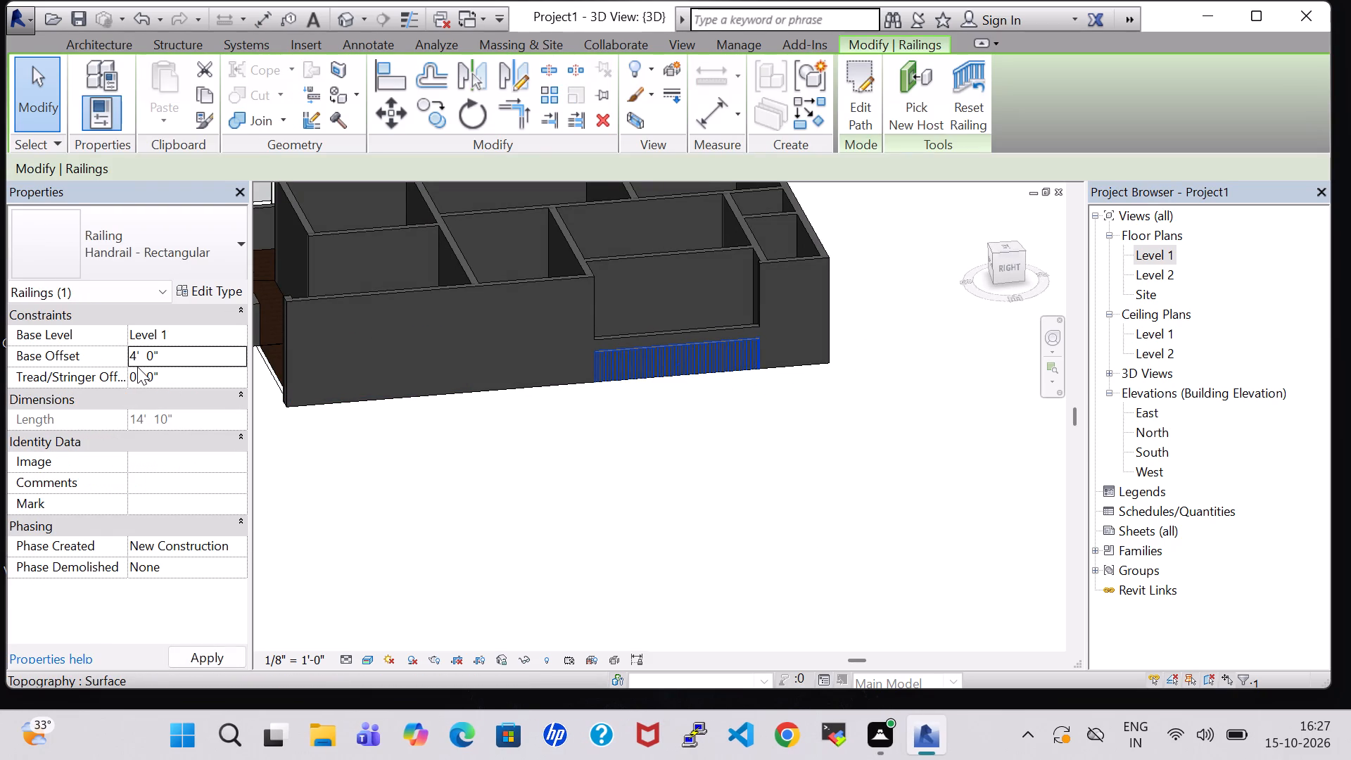
{"action": "left_click", "coordinate": [721, 464]}
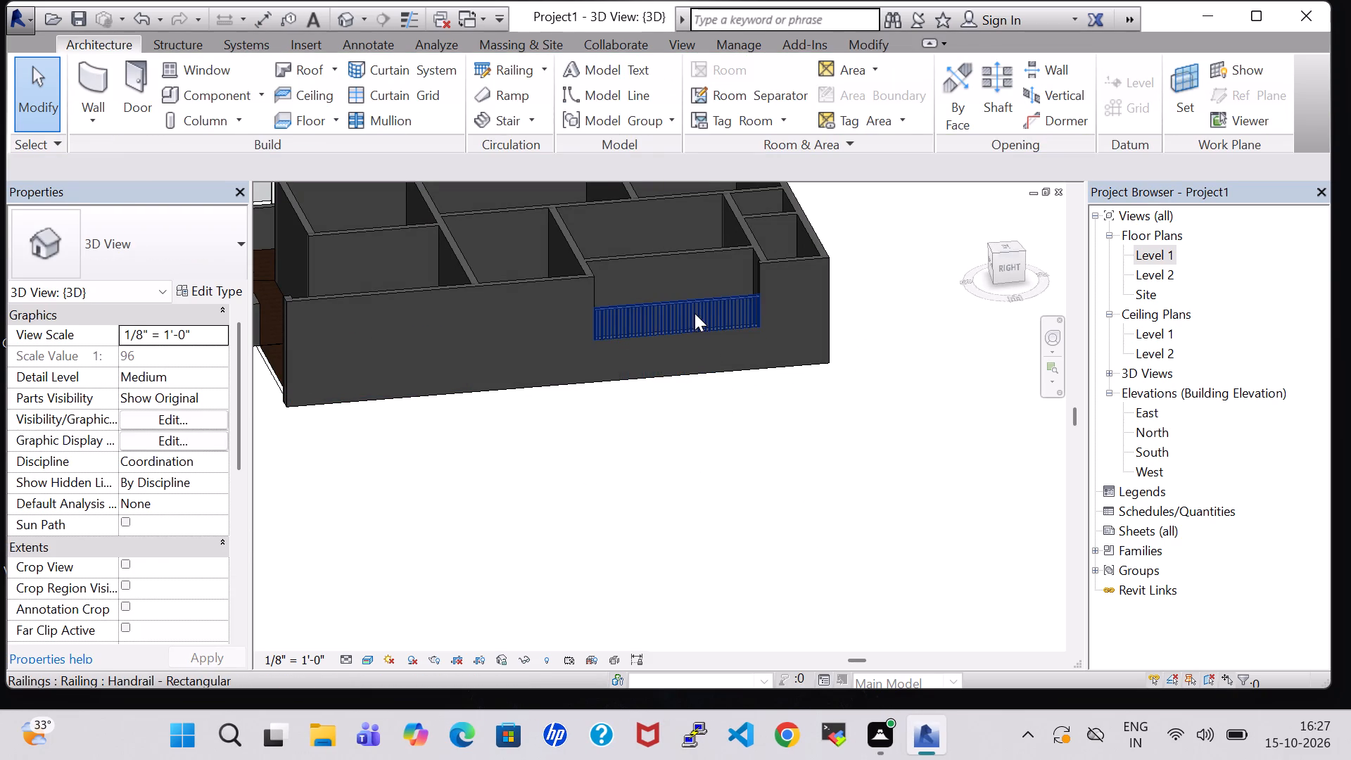
Change the railing on the low outer wall to the Glass Panel - Bottom Fill type.
{"action": "left_click", "coordinate": [693, 310]}
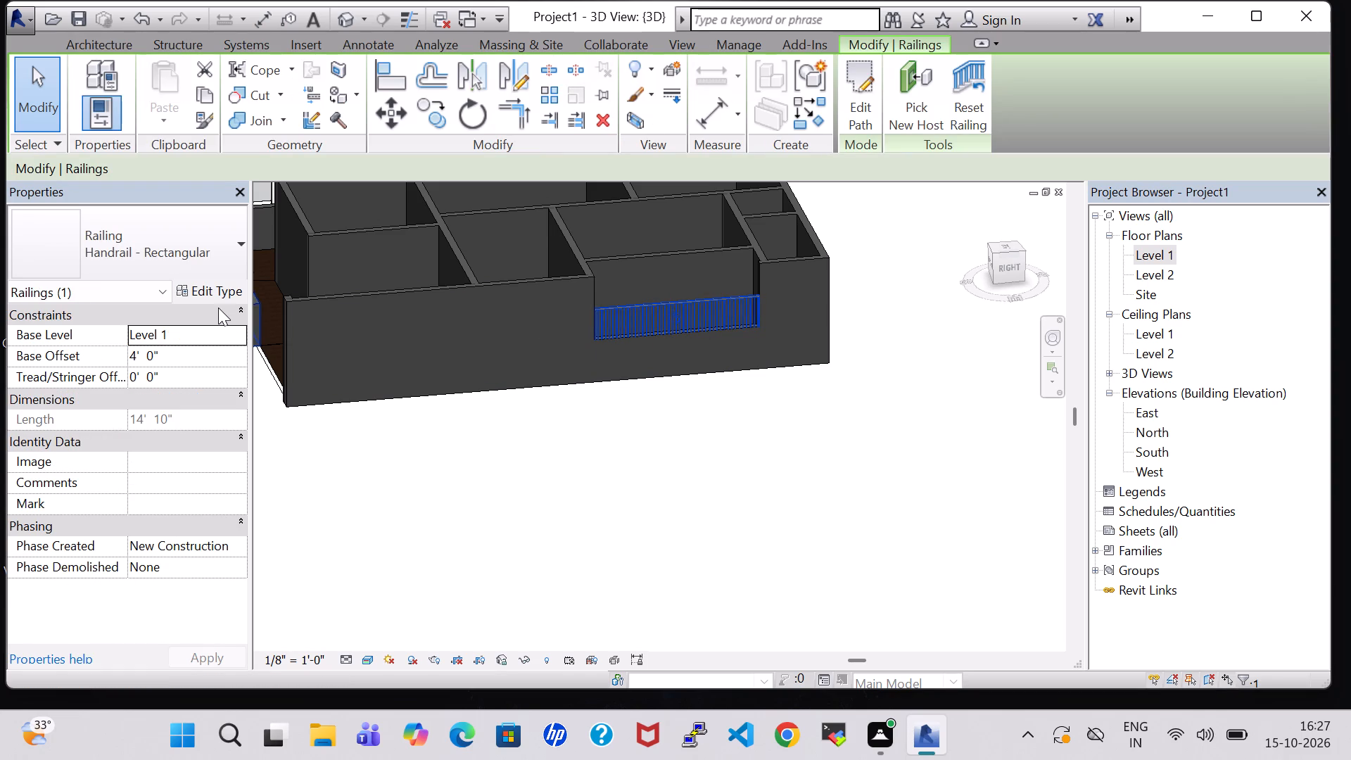
{"action": "left_click", "coordinate": [185, 260]}
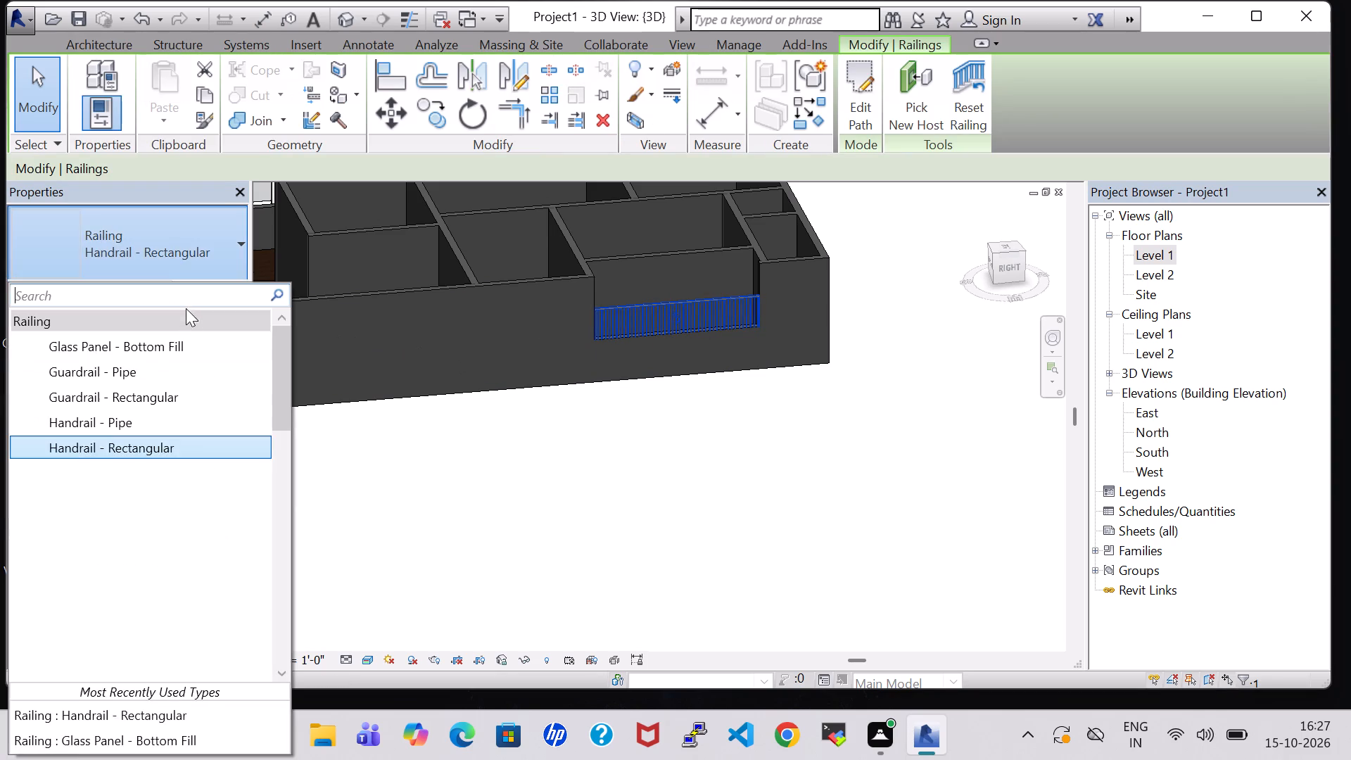
{"action": "left_click", "coordinate": [180, 343]}
{"action": "left_click", "coordinate": [718, 452]}
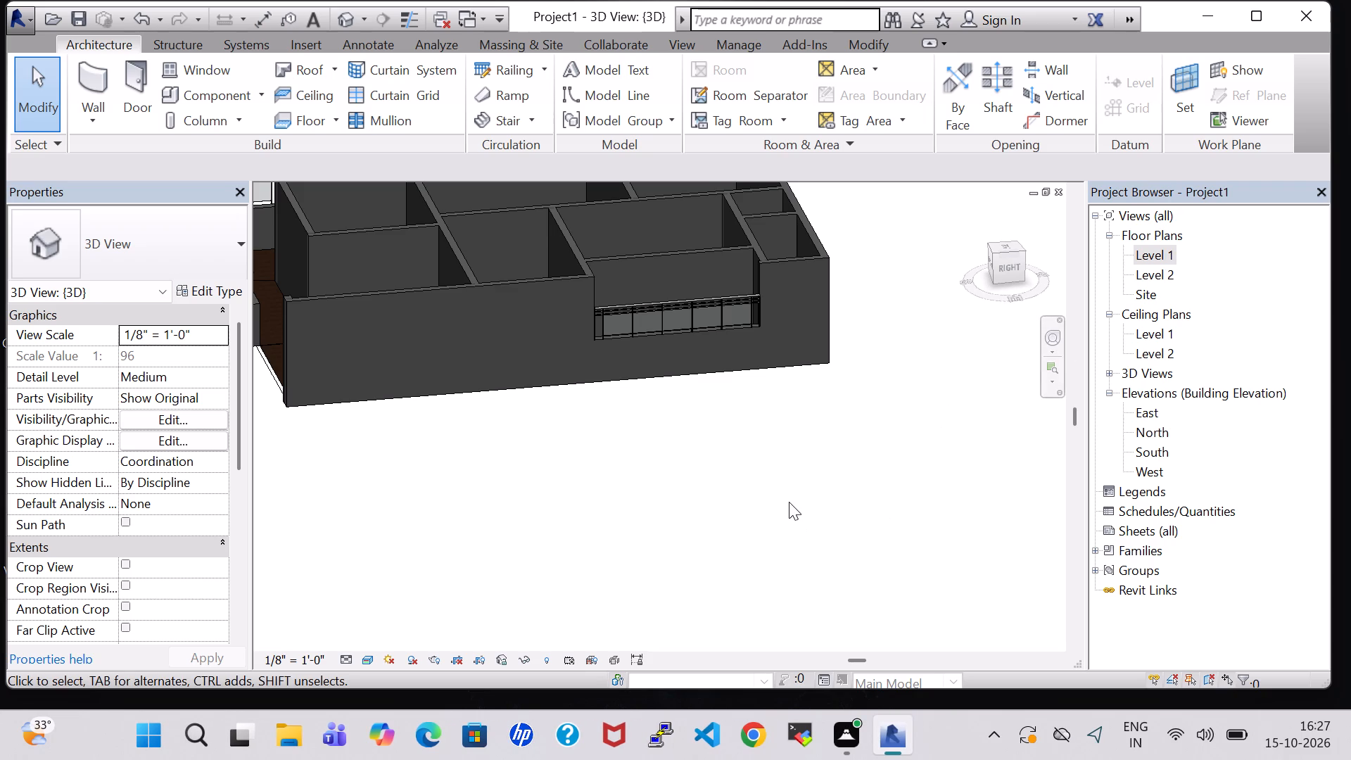
On Level 1, split the cross wall at the narrow strip's lower end, just outside the face of the strip's partition.
{"action": "middle_click_drag", "start_coordinate": [716, 525], "coordinate": [838, 572], "text": "shift"}
{"action": "middle_click_drag", "start_coordinate": [747, 305], "coordinate": [819, 459]}
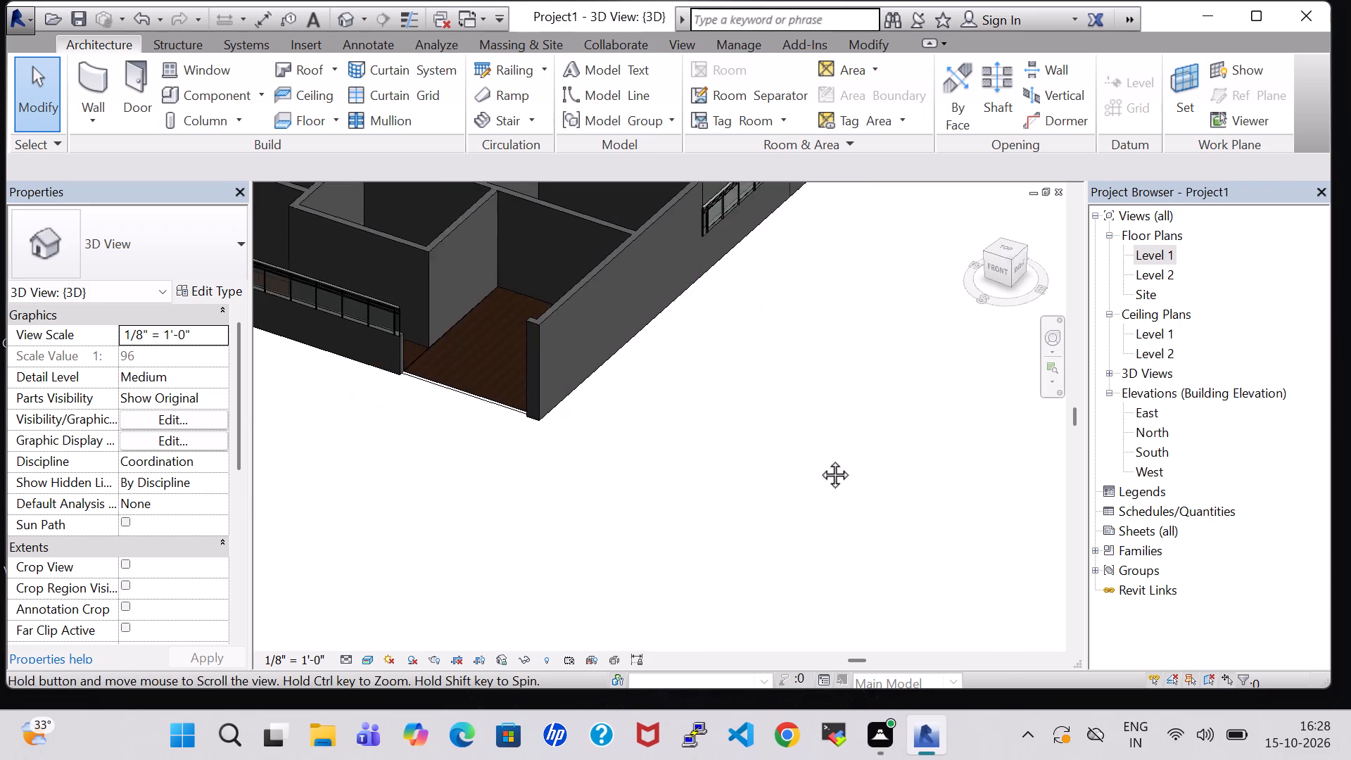
{"action": "middle_click_drag", "start_coordinate": [819, 459], "coordinate": [846, 546]}
{"action": "middle_click_drag", "start_coordinate": [846, 501], "coordinate": [882, 509], "text": "shift"}
{"action": "double_click", "coordinate": [1173, 253]}
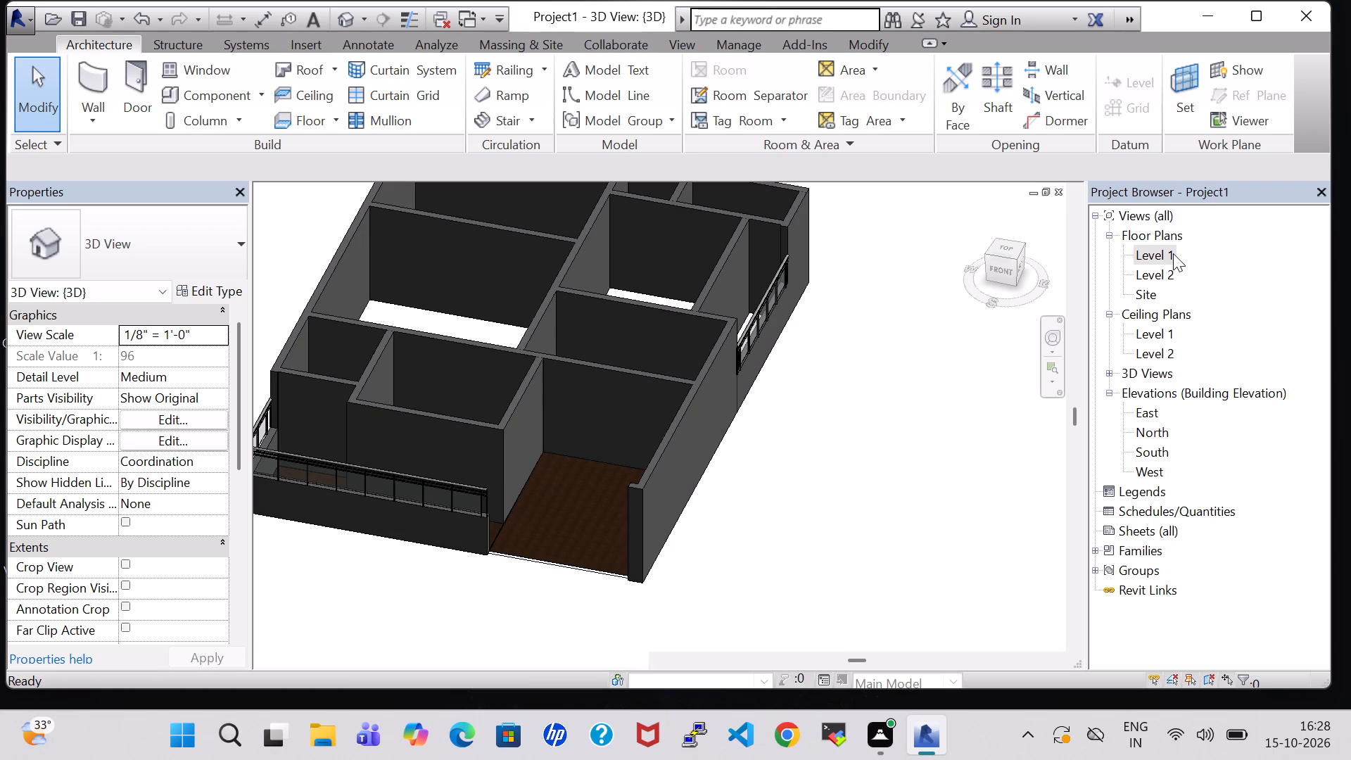
{"action": "scroll", "coordinate": [785, 293], "scroll_direction": "down", "scroll_amount": 1}
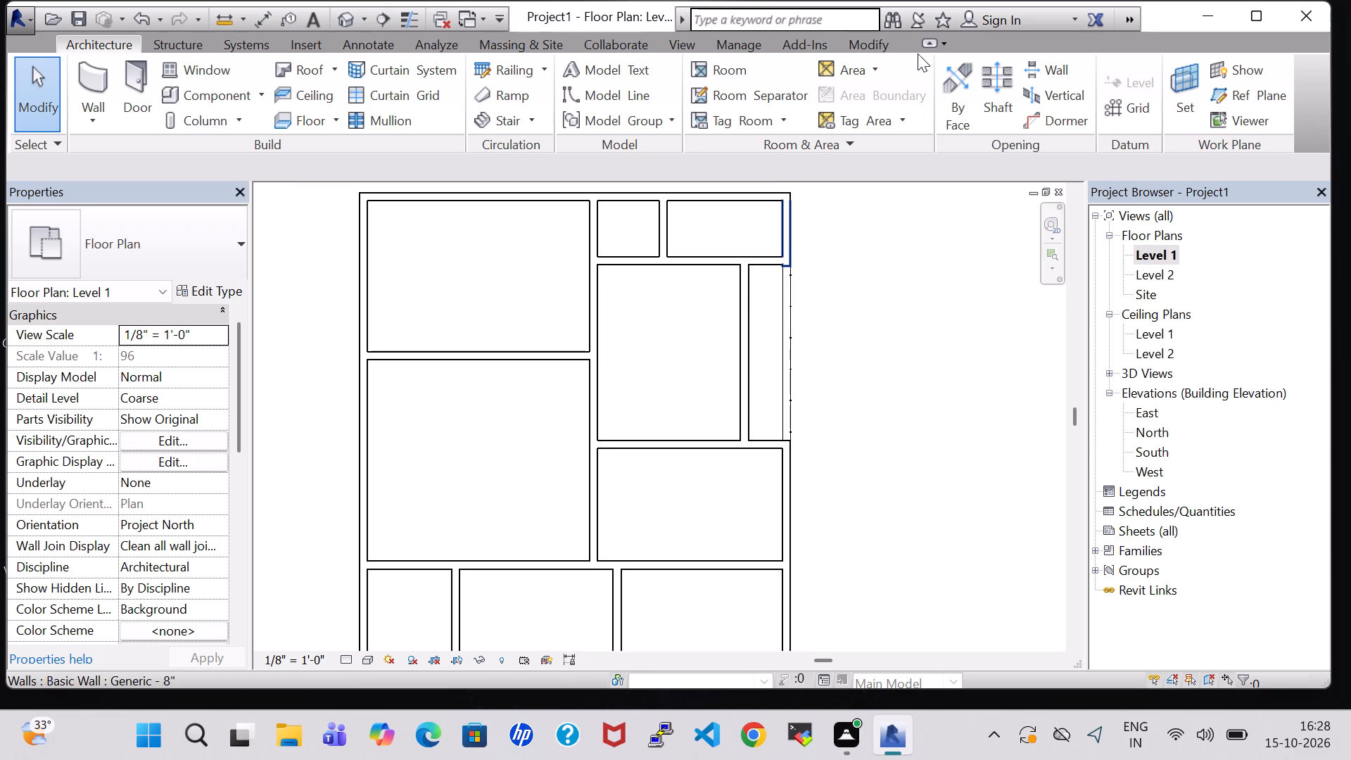
{"action": "left_click", "coordinate": [889, 39]}
{"action": "left_click", "coordinate": [558, 66]}
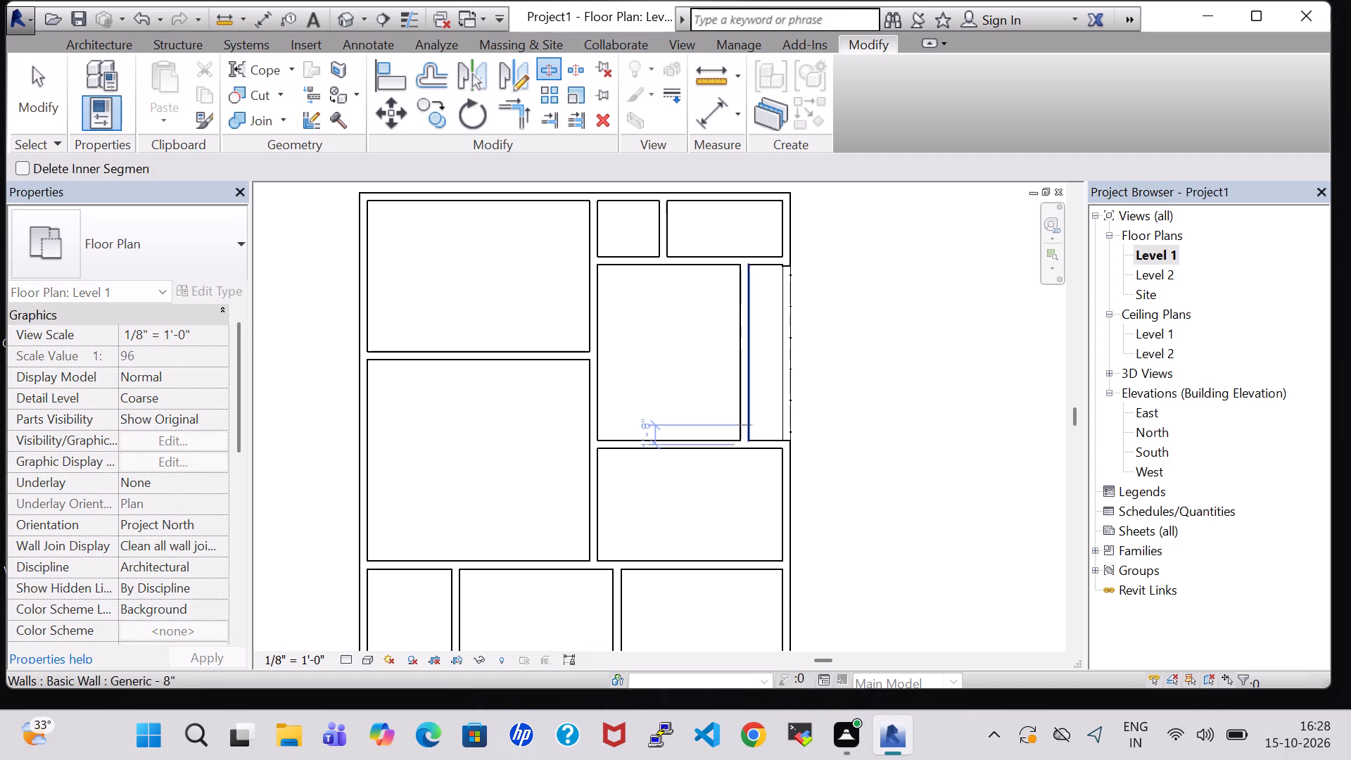
{"action": "scroll", "coordinate": [754, 425], "scroll_direction": "up", "scroll_amount": 3}
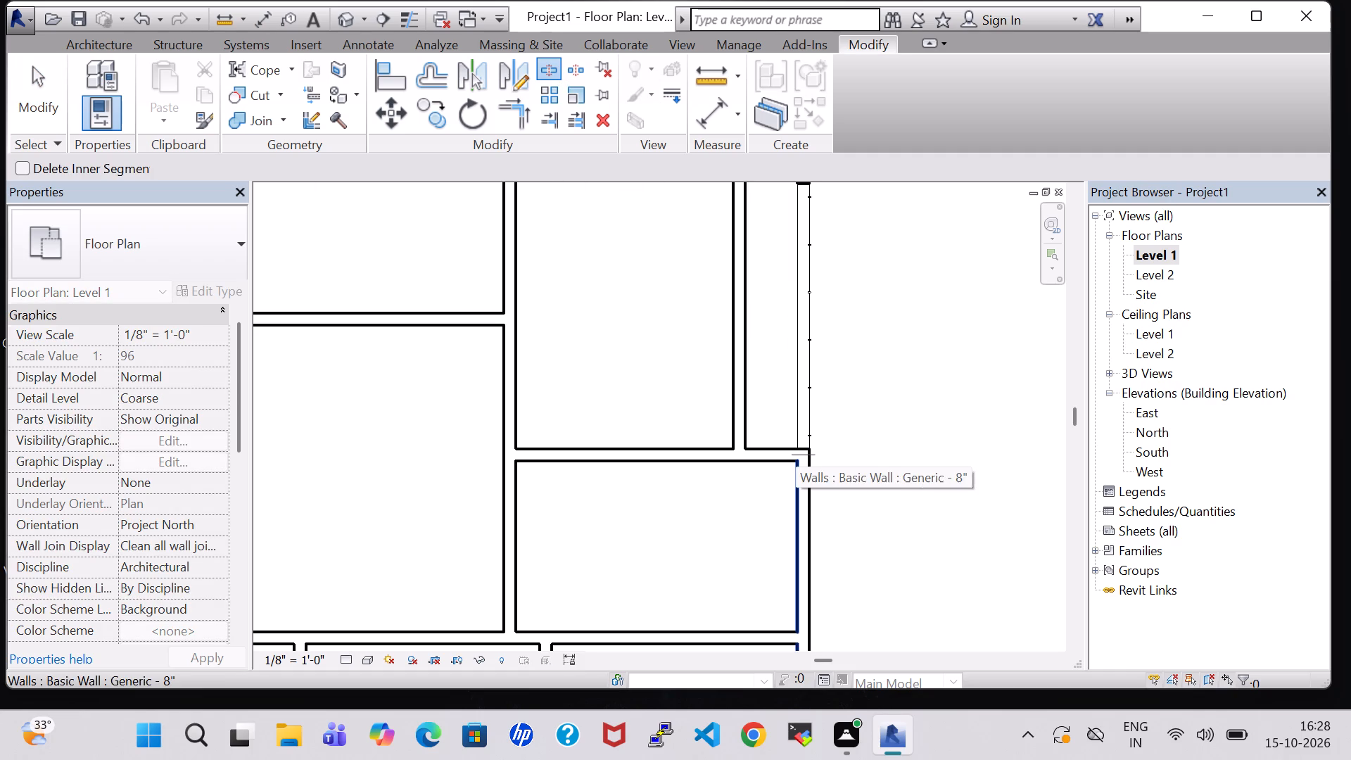
{"action": "scroll", "coordinate": [749, 454], "scroll_direction": "up", "scroll_amount": 3}
{"action": "left_click", "coordinate": [749, 454]}
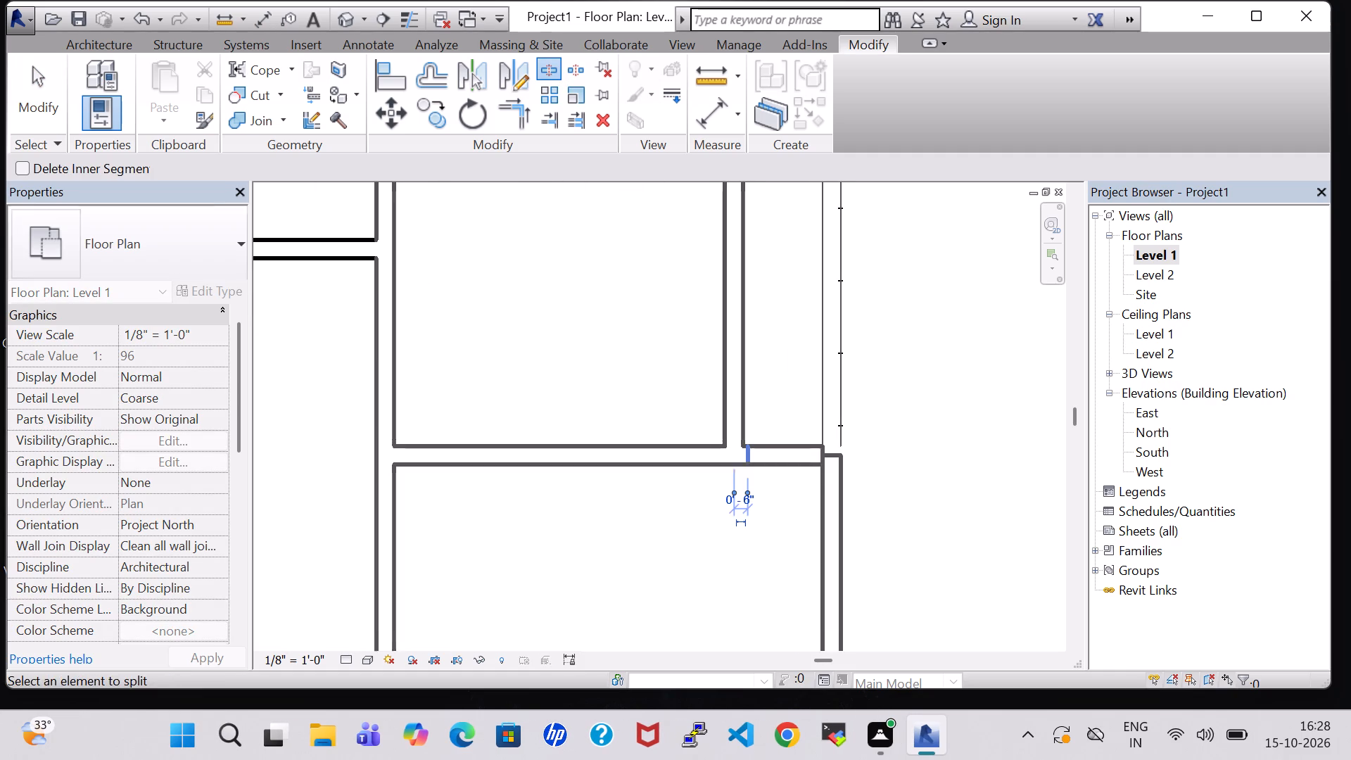
{"action": "key", "text": "Escape"}
{"action": "key", "text": "Escape"}
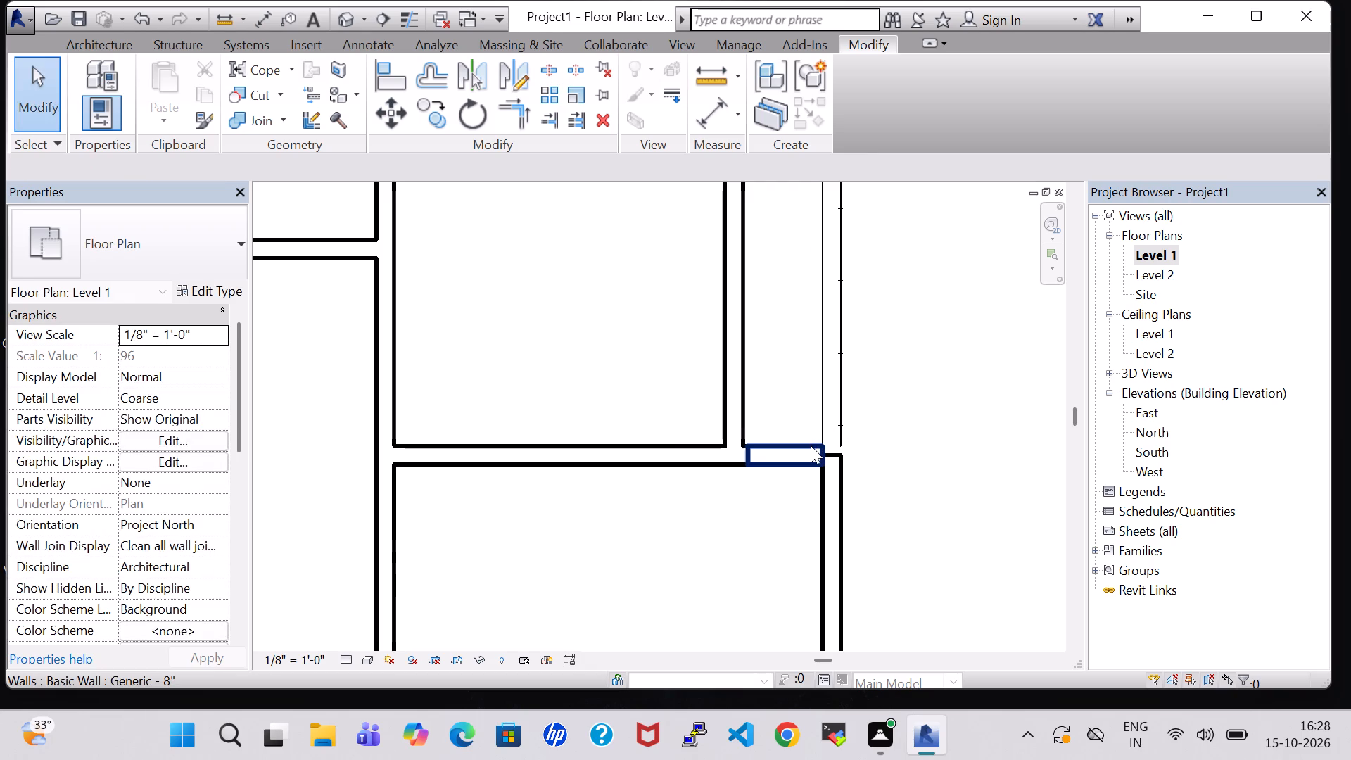
Delete the short cross-wall segment between the strip's partition and the right outer wall.
{"action": "left_click", "coordinate": [811, 445]}
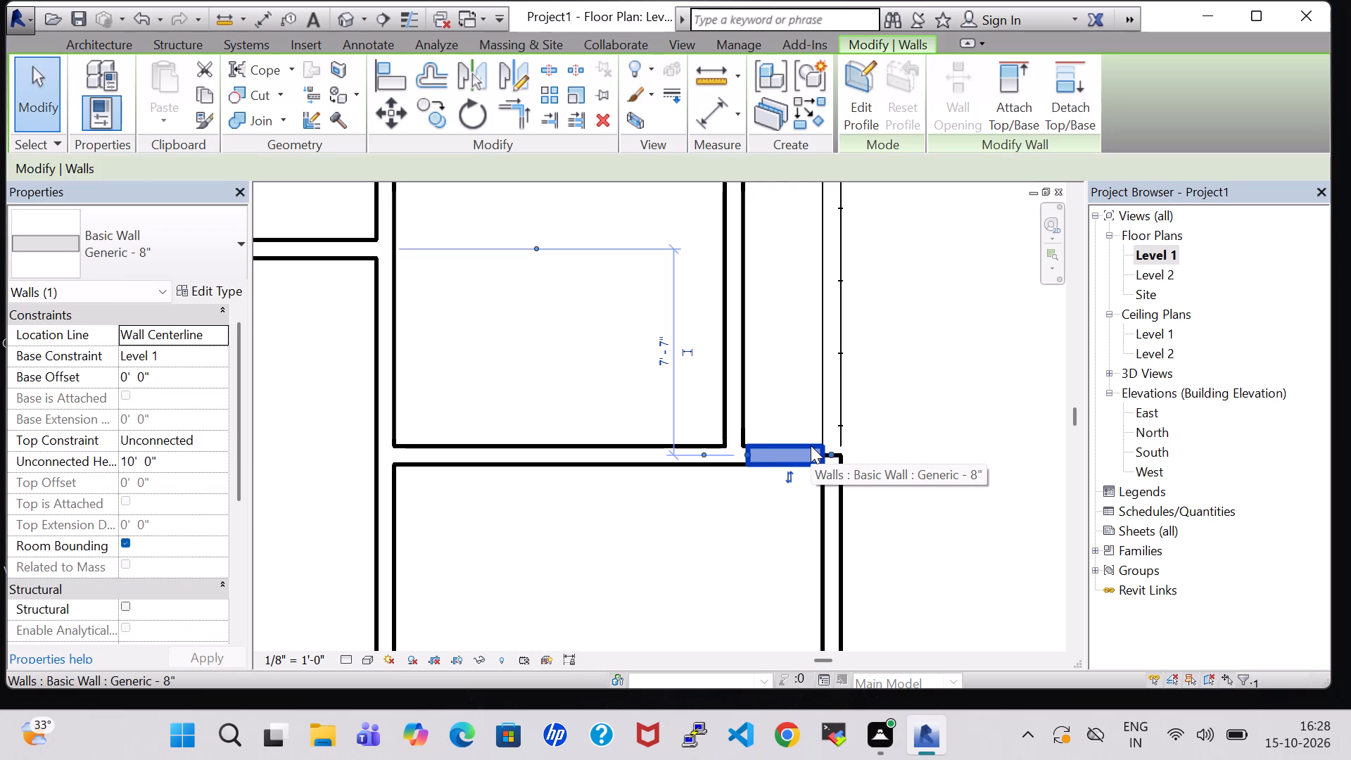
{"action": "key", "text": "Delete"}
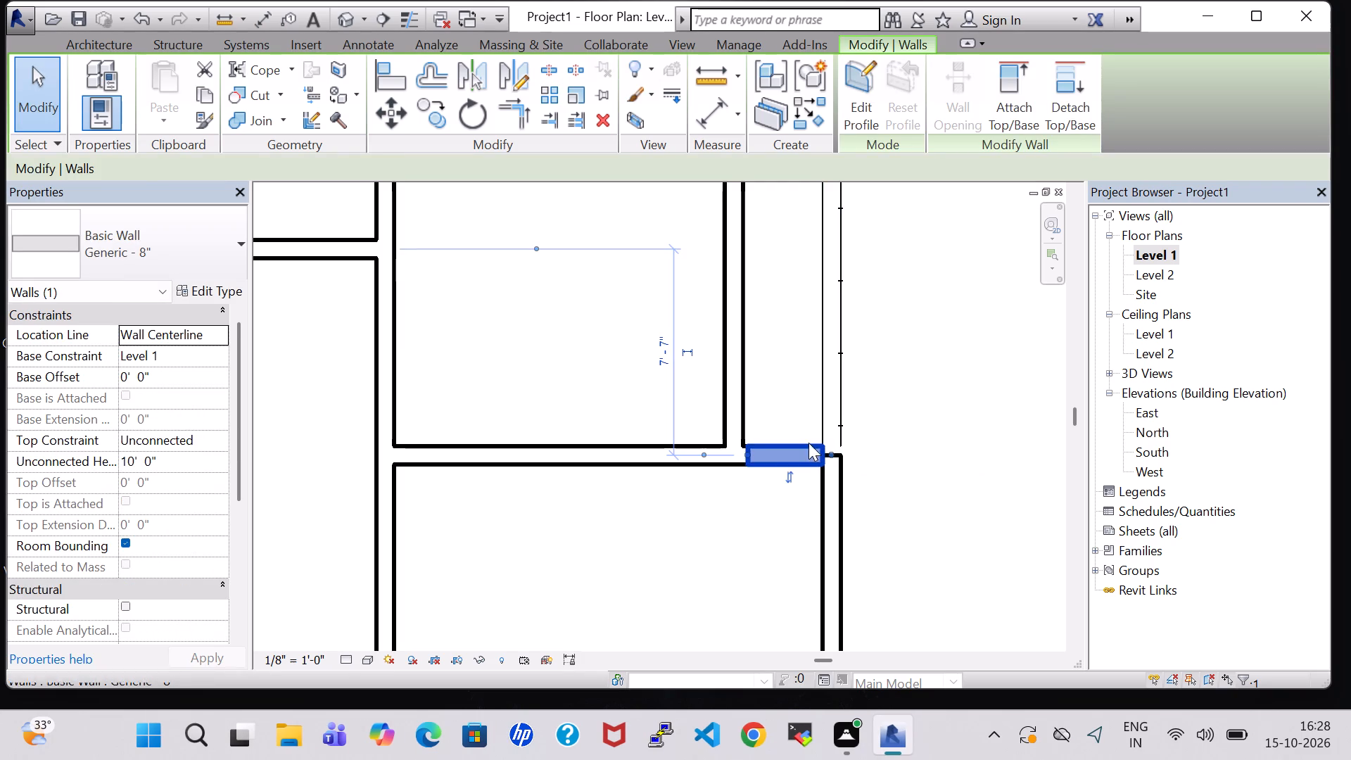
{"action": "left_click", "coordinate": [872, 480]}
Nudge the remaining cross wall back so its projecting end meets the strip's partition in a clean corner.
{"action": "left_click", "coordinate": [753, 452]}
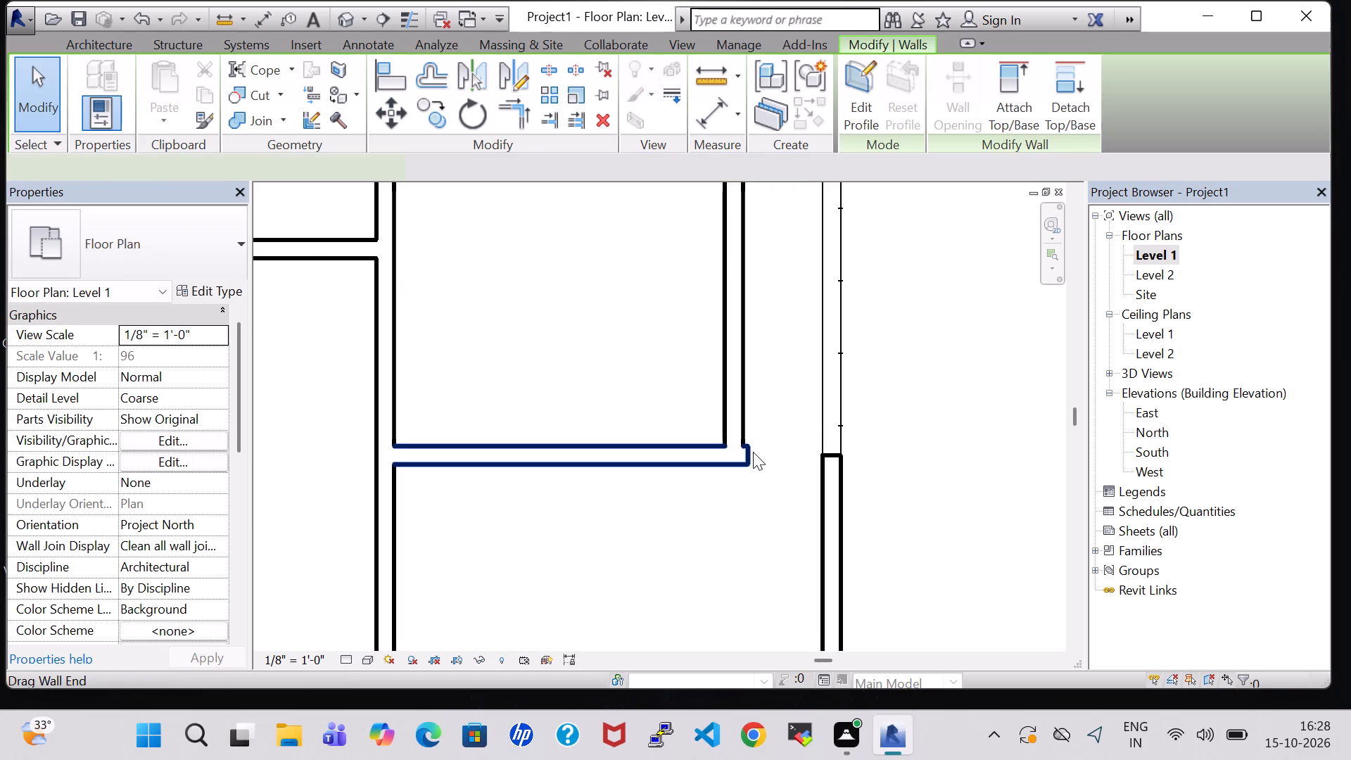
{"action": "key", "text": "Left"}
{"action": "left_click", "coordinate": [910, 452]}
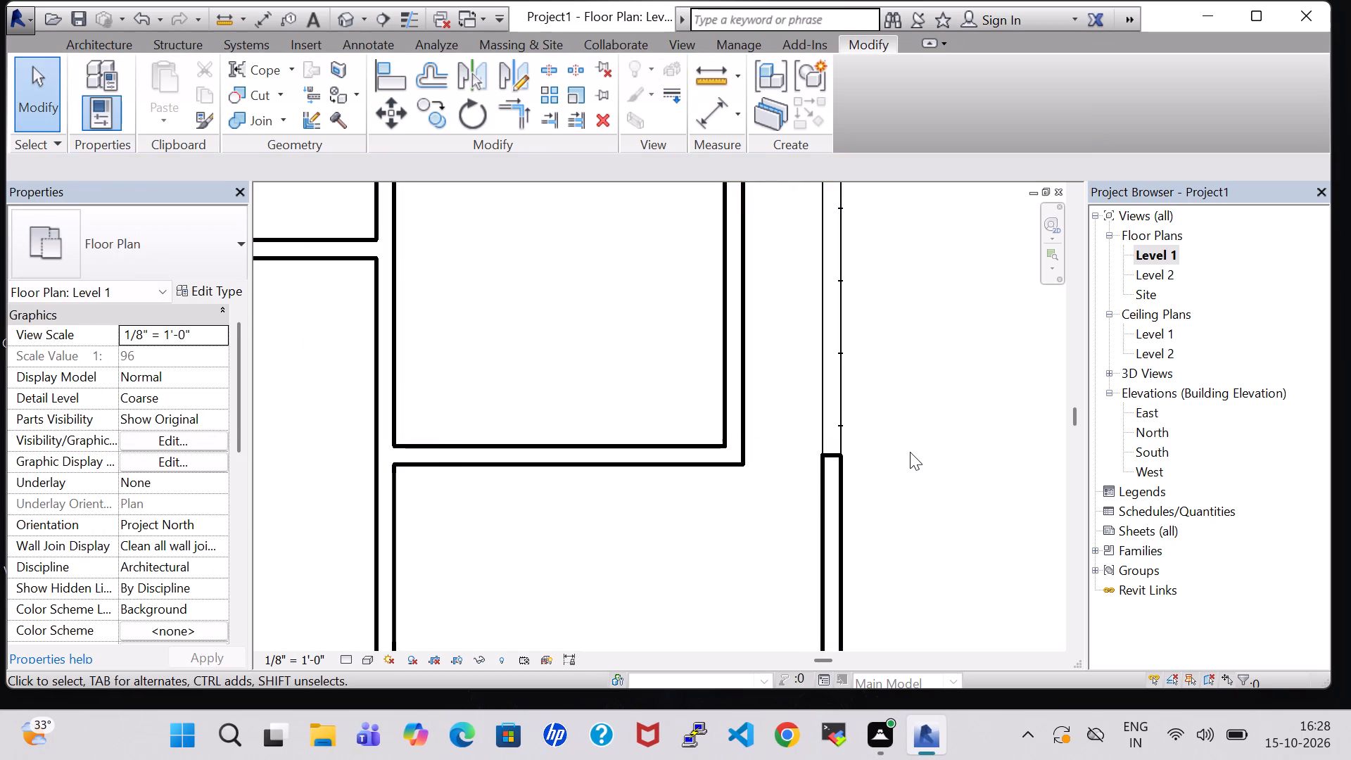
Examine the Level 1 room layout around the narrow strip and the adjoining room.
{"action": "scroll", "coordinate": [910, 452], "scroll_direction": "down", "scroll_amount": 2}
{"action": "middle_click_drag", "start_coordinate": [910, 452], "coordinate": [889, 446]}
{"action": "scroll", "coordinate": [889, 446], "scroll_direction": "down", "scroll_amount": 2}
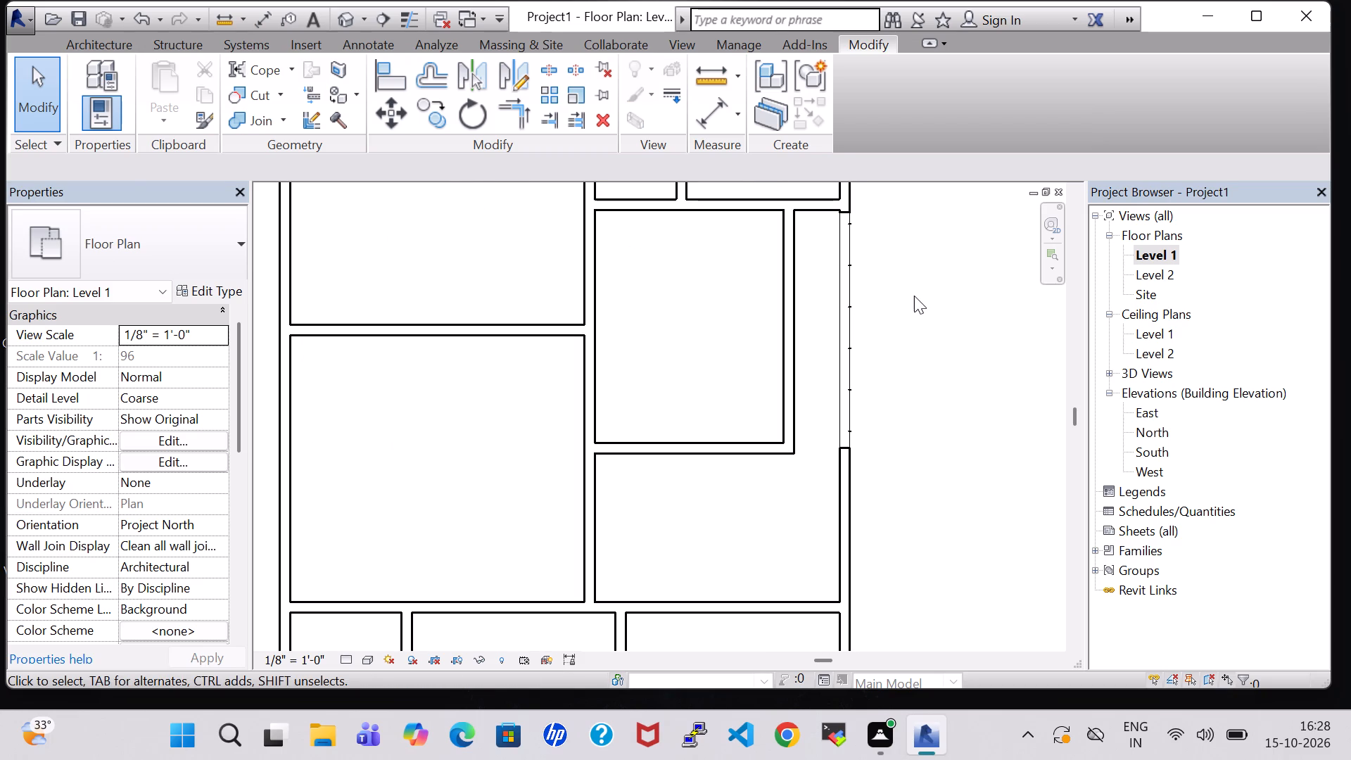
{"action": "scroll", "coordinate": [915, 296], "scroll_direction": "down", "scroll_amount": 2}
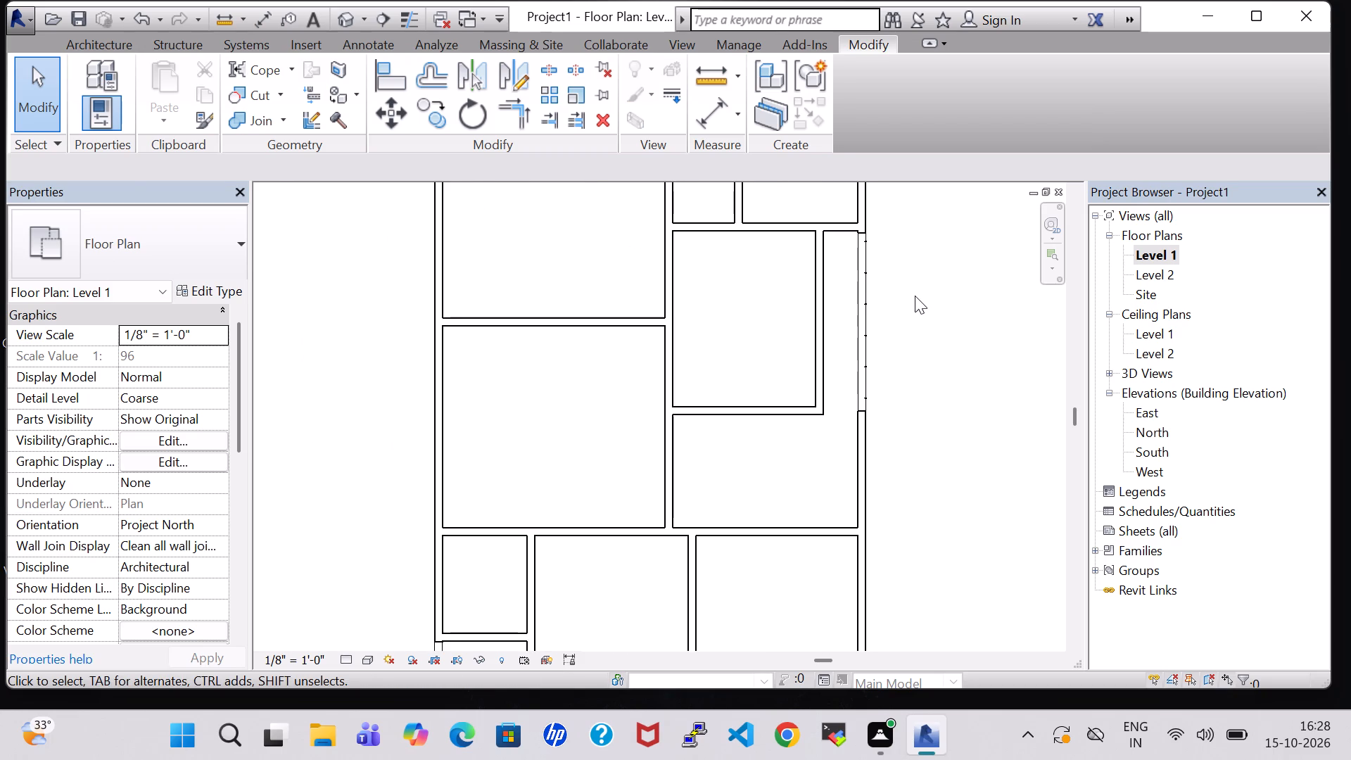
{"action": "middle_click_drag", "start_coordinate": [920, 385], "coordinate": [885, 430]}
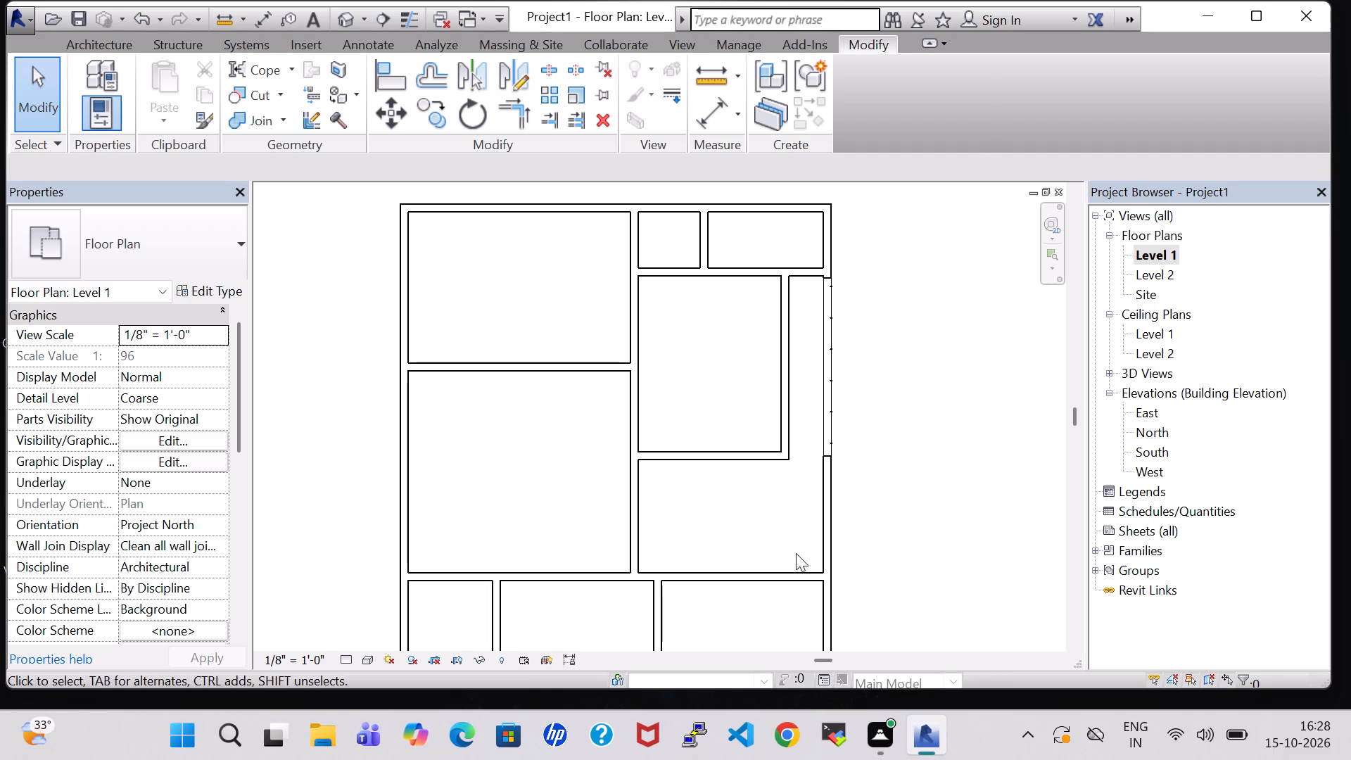
{"action": "middle_click", "coordinate": [906, 331]}
{"action": "scroll", "coordinate": [906, 331], "scroll_direction": "down", "scroll_amount": 1}
{"action": "middle_click_drag", "start_coordinate": [911, 345], "coordinate": [846, 317]}
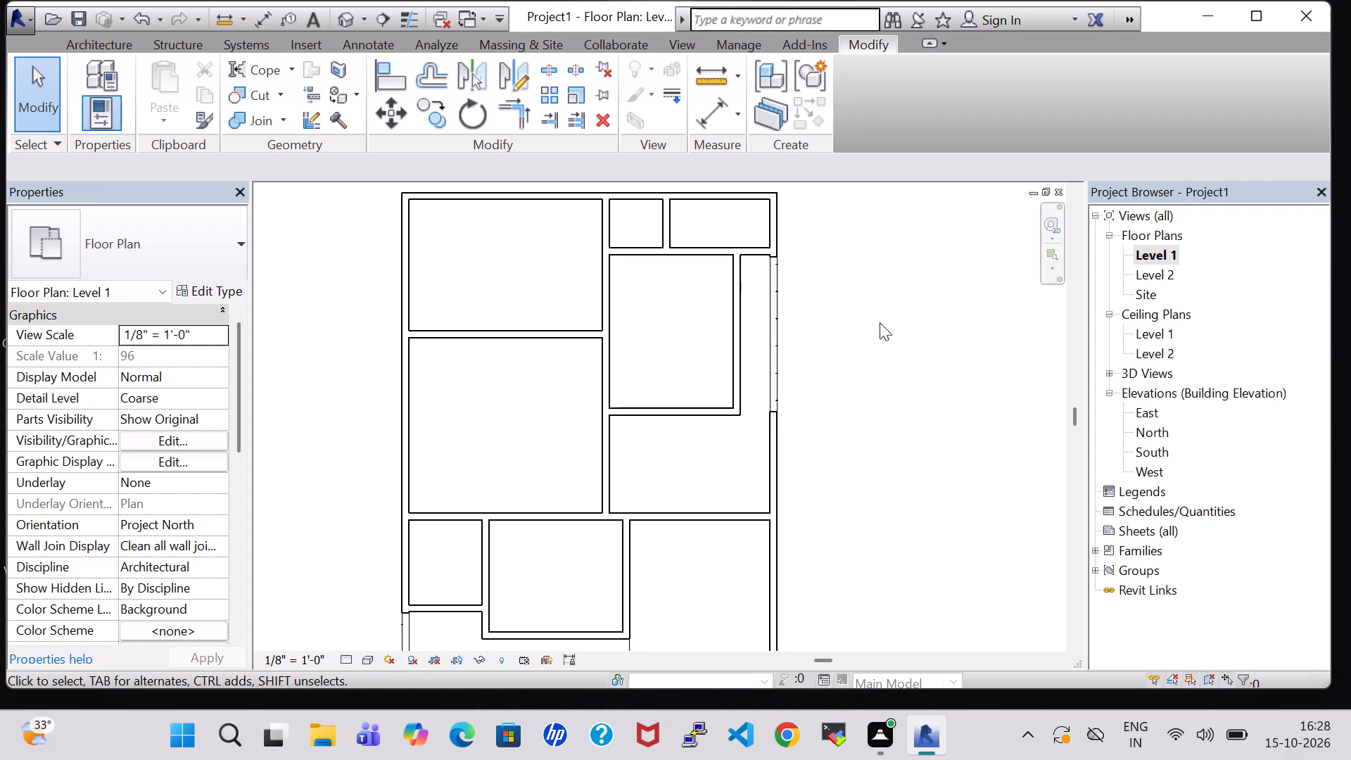
{"action": "left_click", "coordinate": [112, 37]}
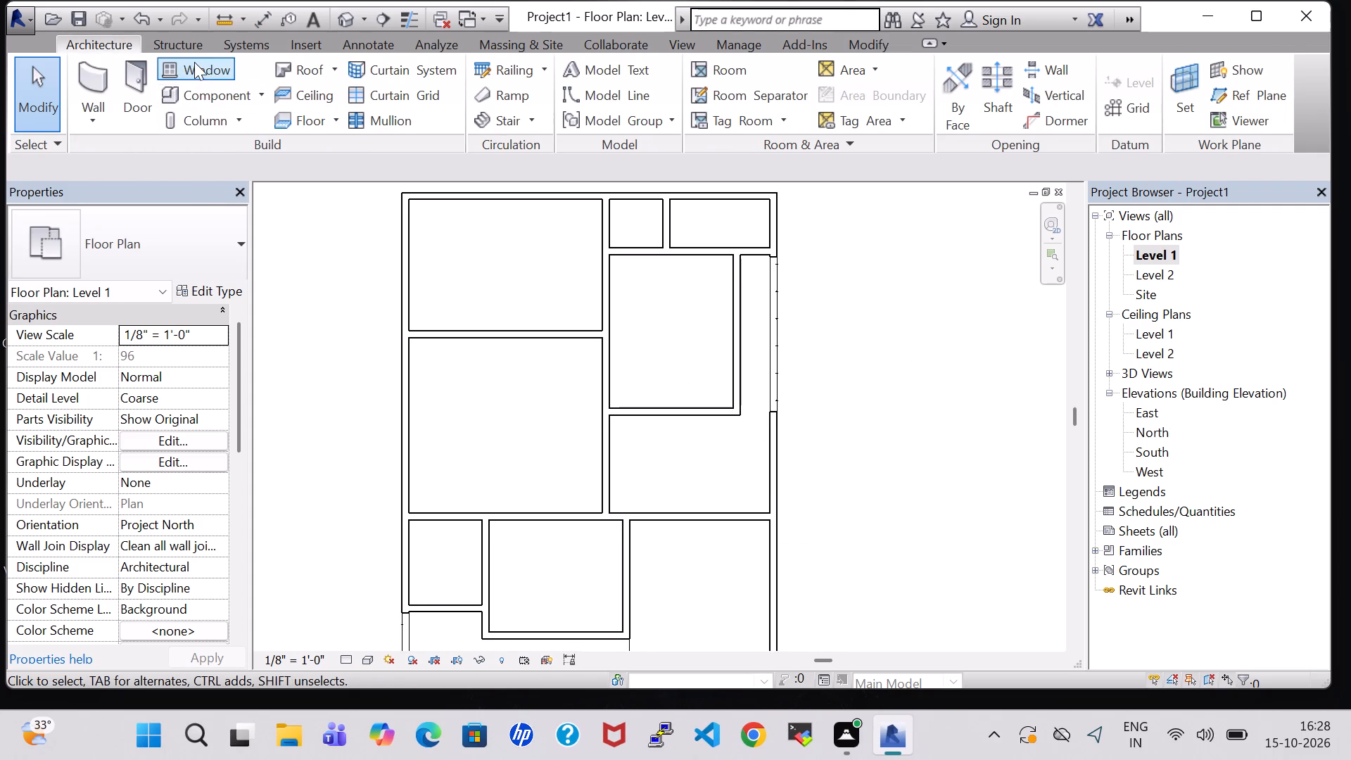
Draw a Generic - 8" wall from the top outer wall down to the cross wall, about 6'-0" inside the left outer wall.
{"action": "left_click", "coordinate": [83, 76]}
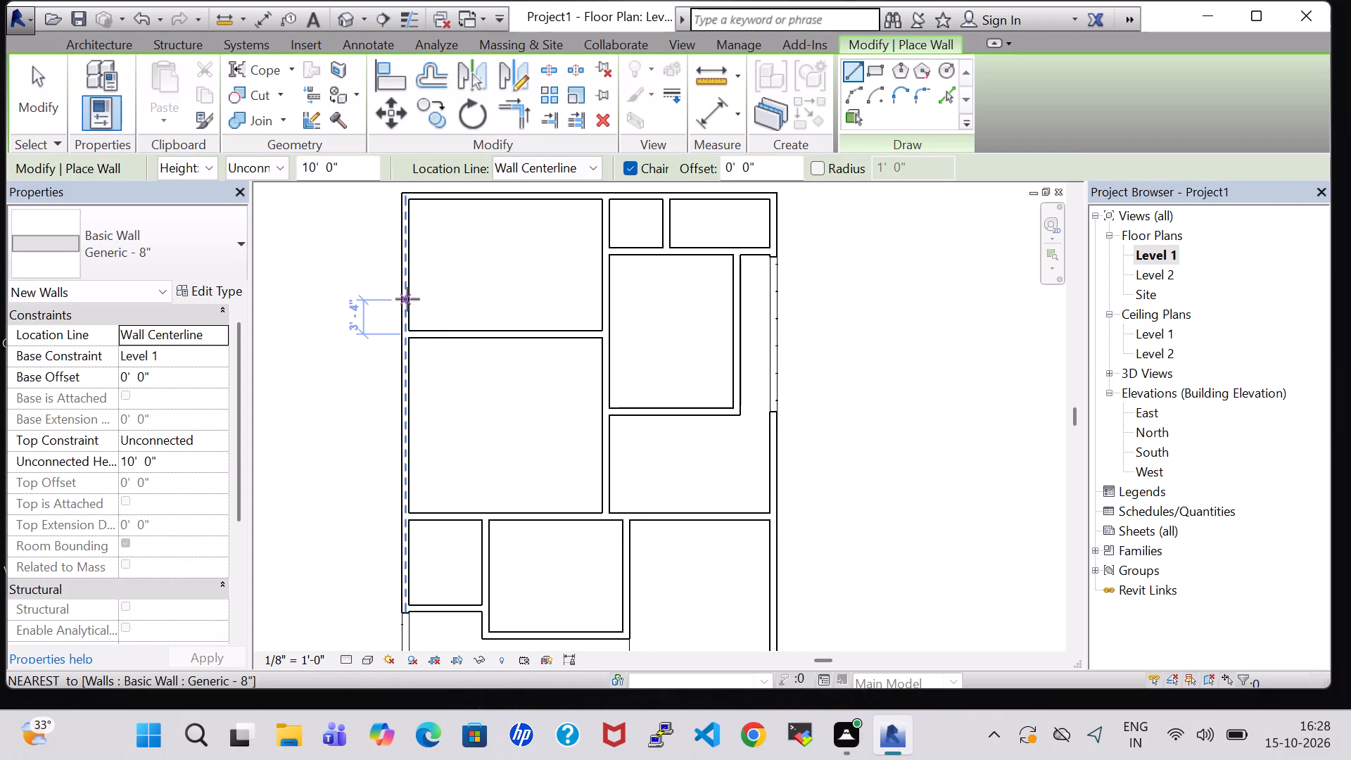
{"action": "left_click", "coordinate": [467, 199]}
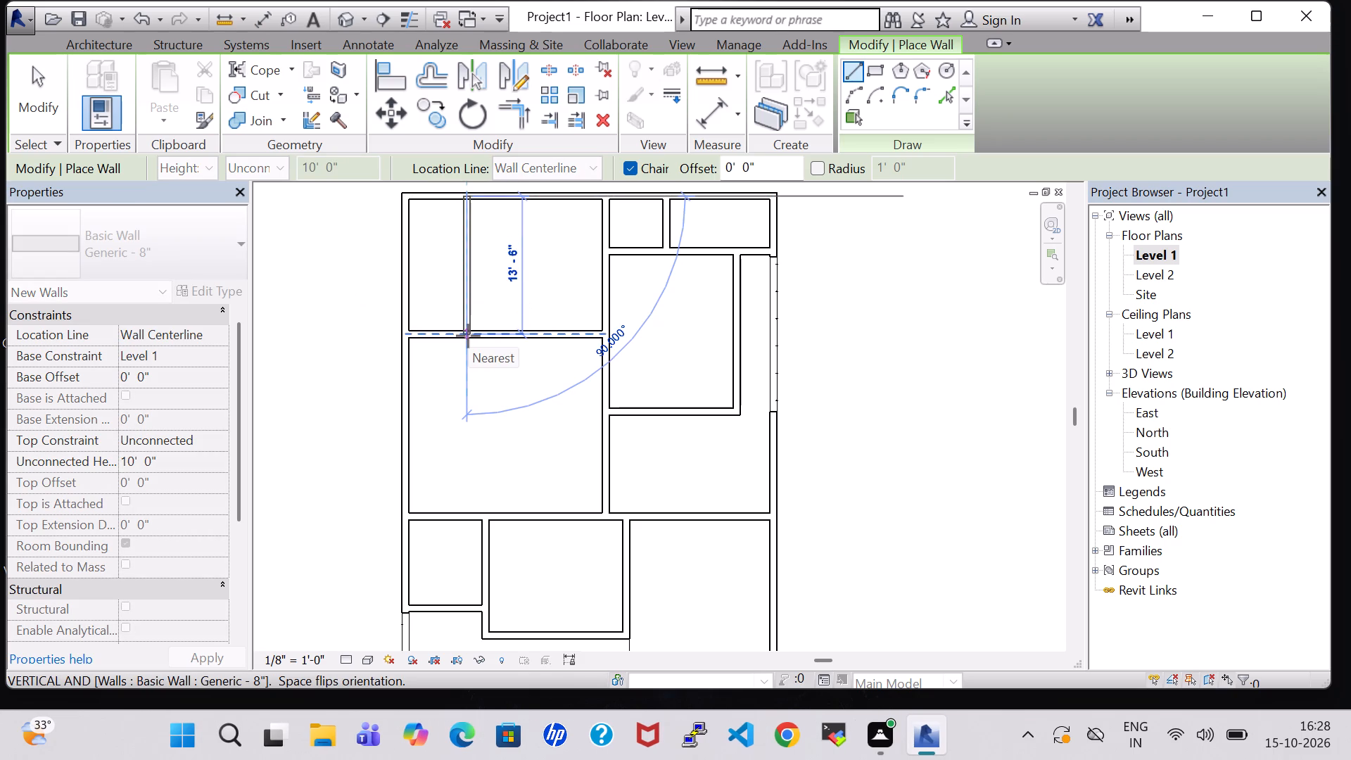
{"action": "left_click", "coordinate": [468, 336]}
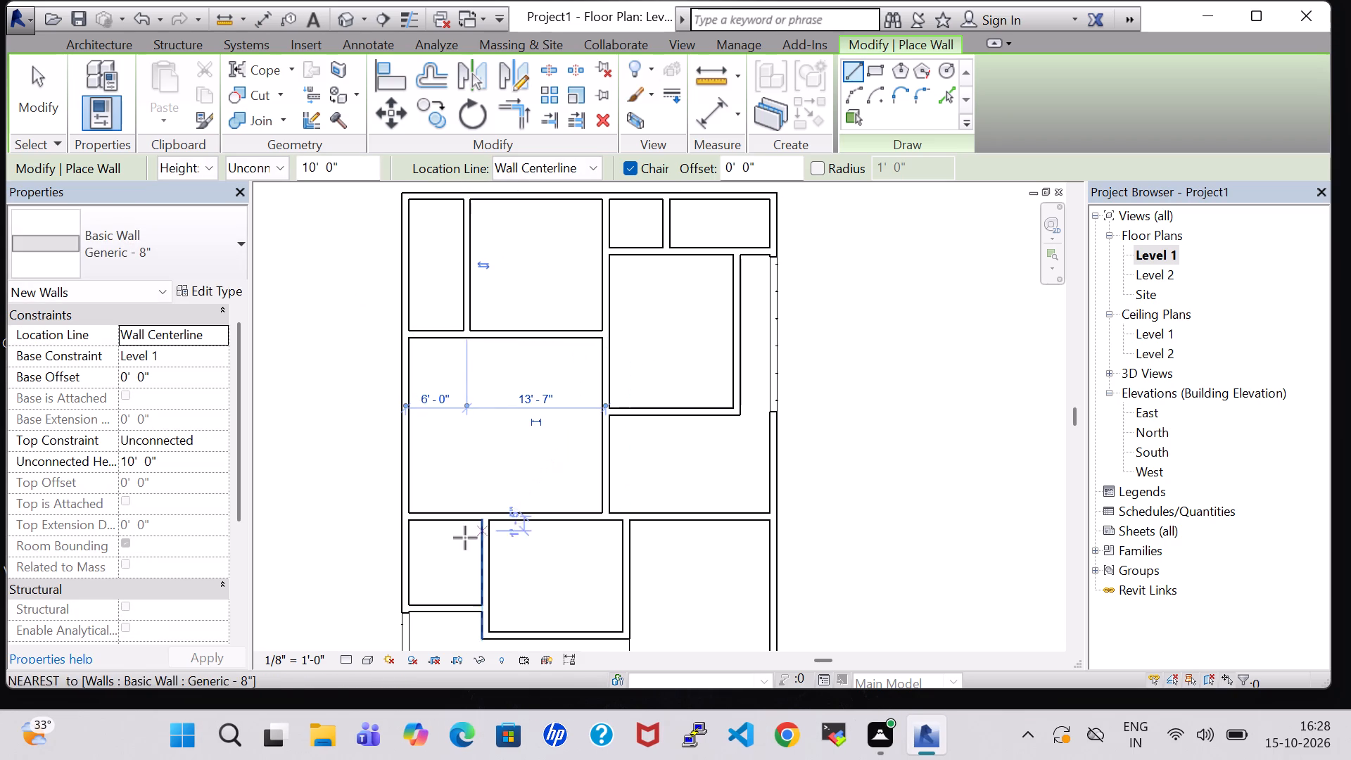
{"action": "scroll", "coordinate": [465, 540], "scroll_direction": "down", "scroll_amount": 1}
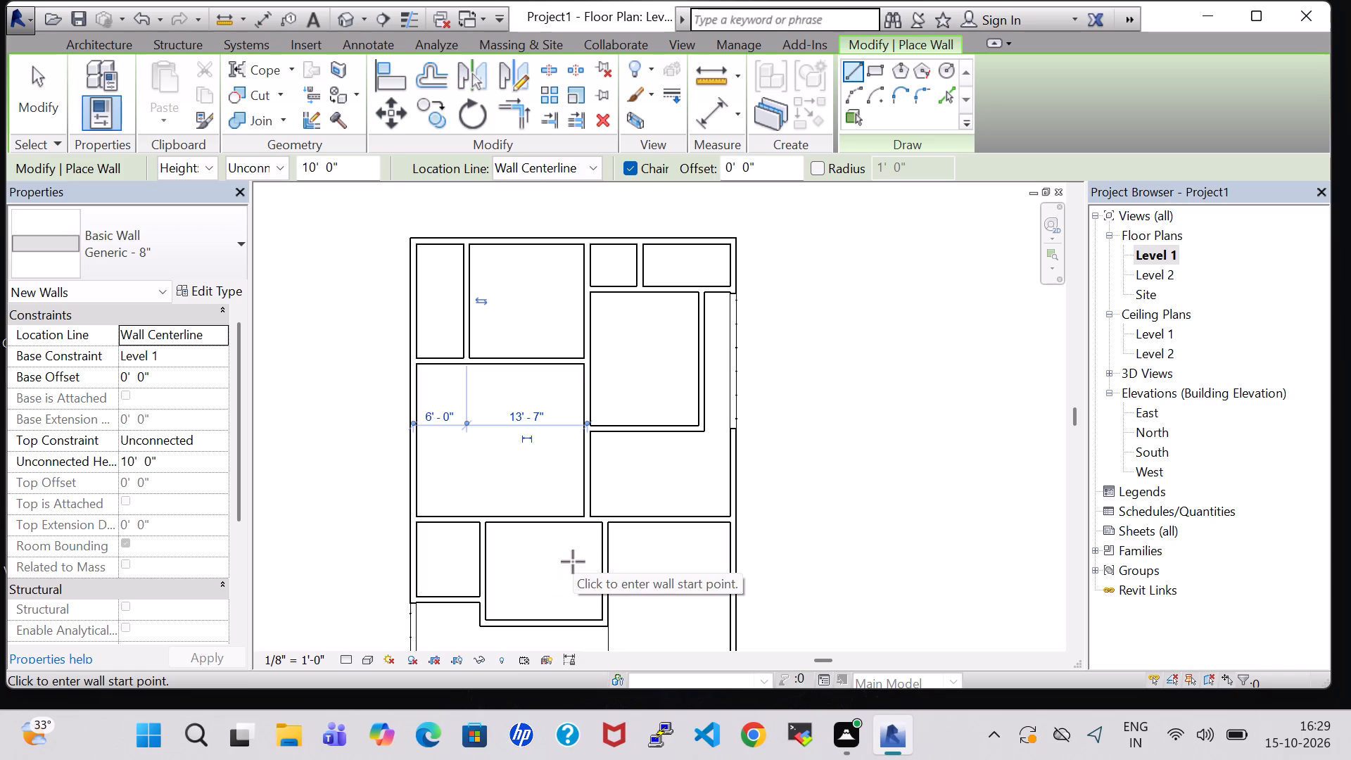
{"action": "key", "text": "Escape"}
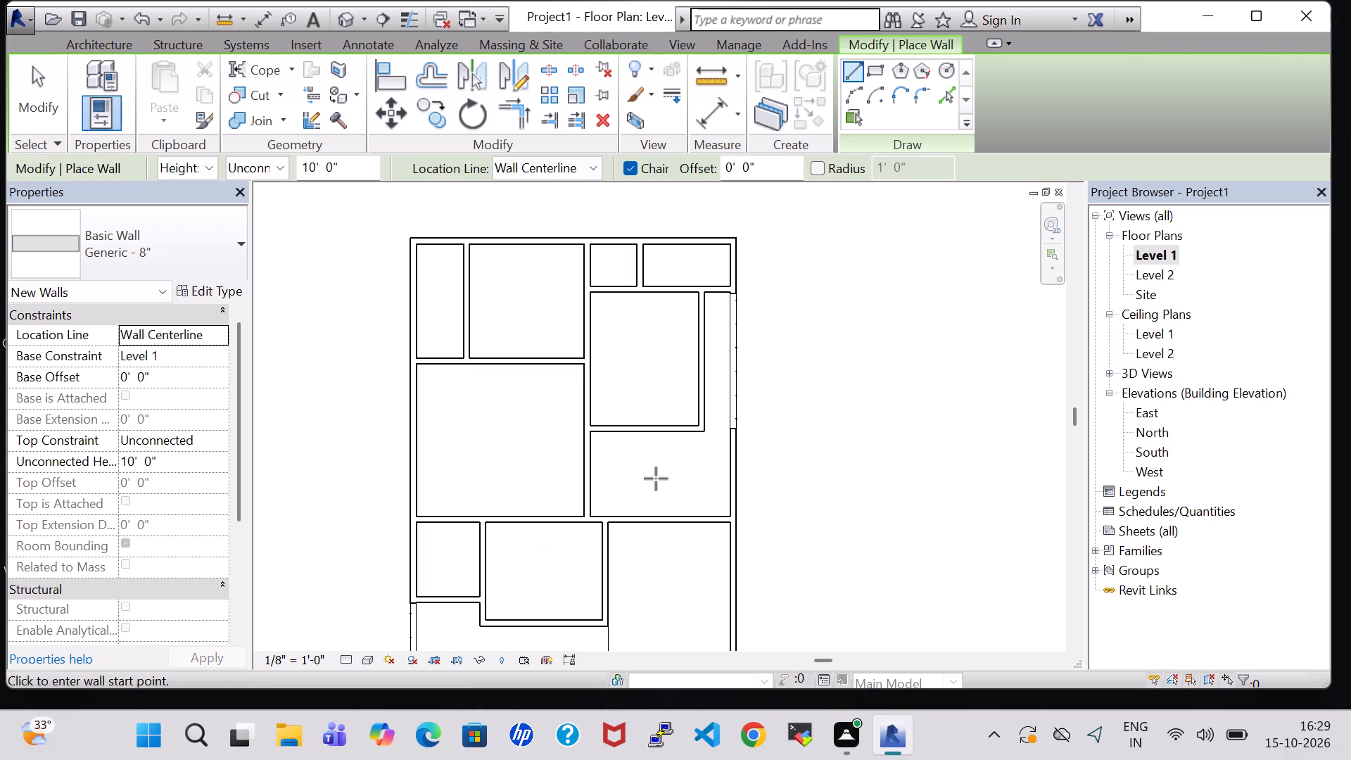
{"action": "key", "text": "Escape"}
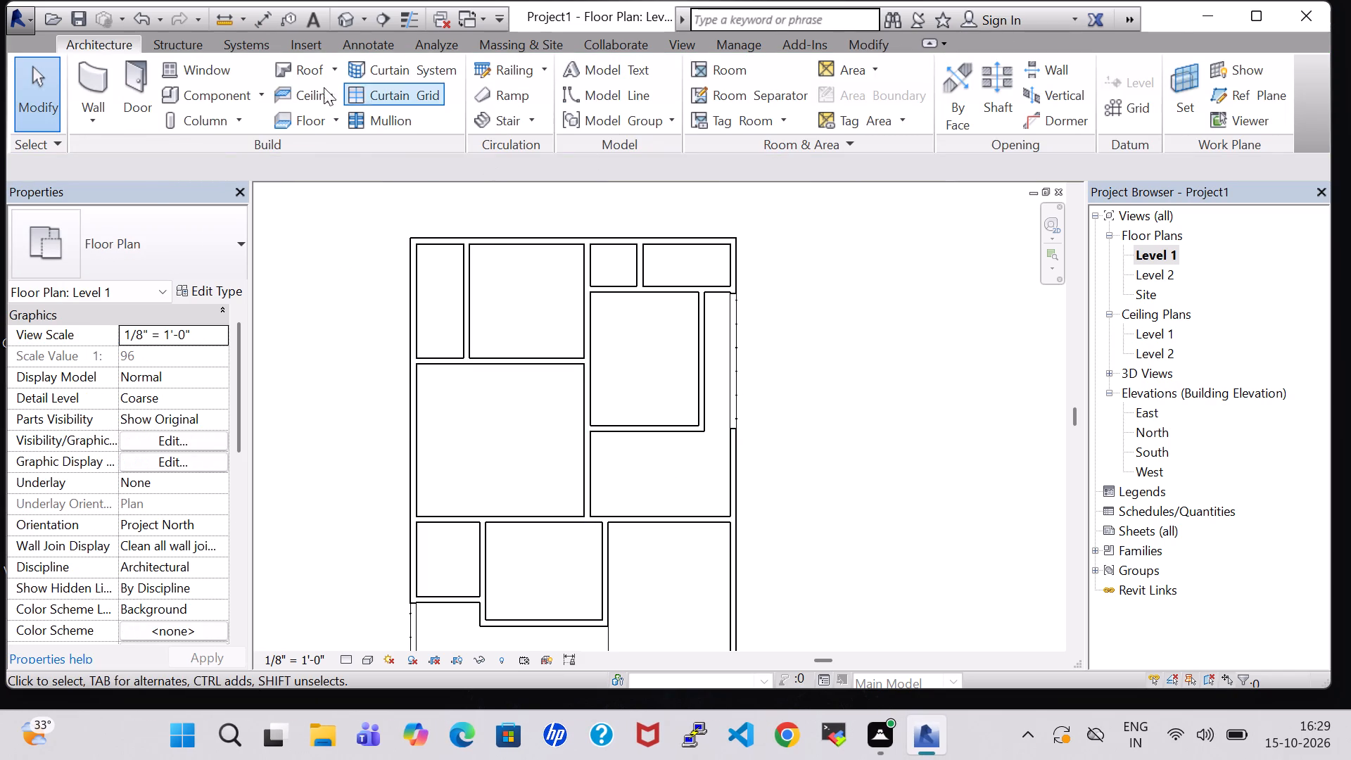
Split the wall between the large middle room and the adjoining room about 1'-0" and 8'-6" below the cross wall, and delete the segment between.
{"action": "left_click", "coordinate": [875, 46]}
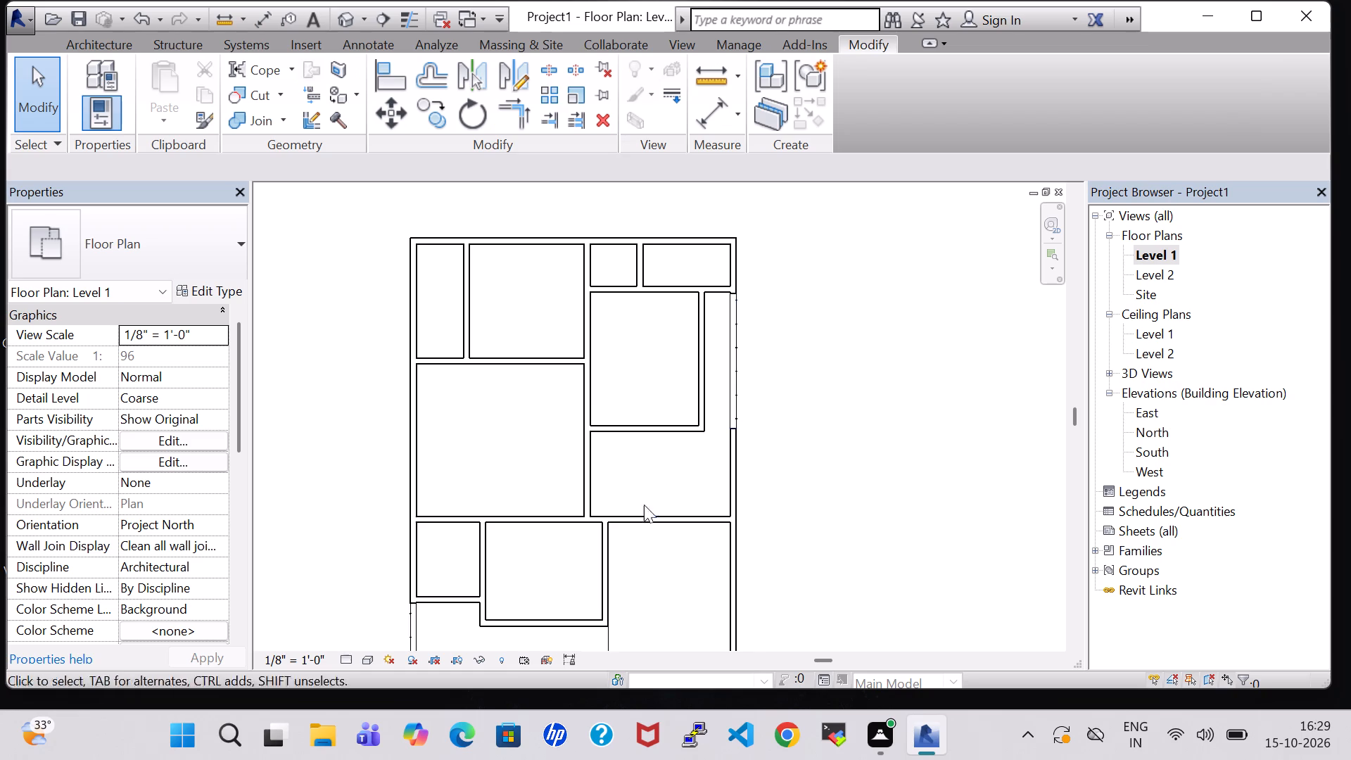
{"action": "scroll", "coordinate": [607, 514], "scroll_direction": "up", "scroll_amount": 3}
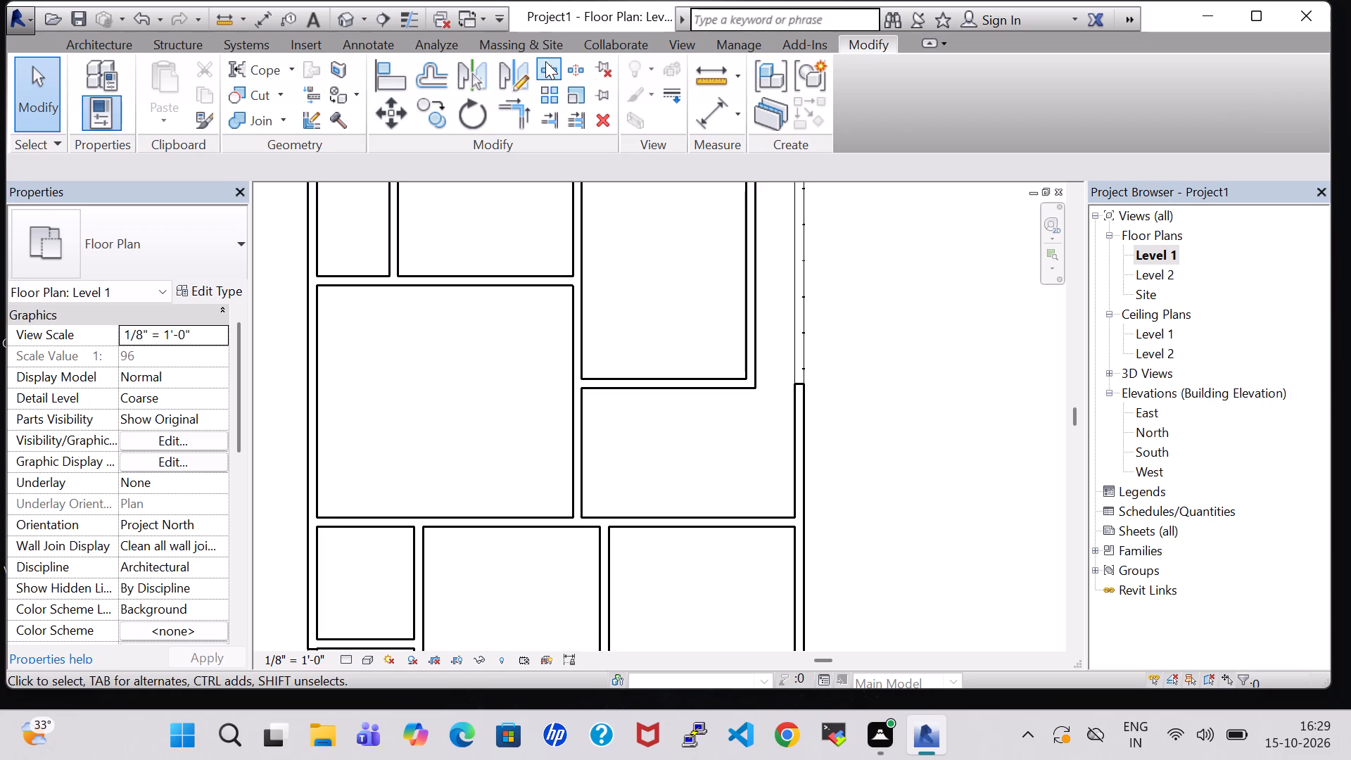
{"action": "left_click", "coordinate": [545, 61]}
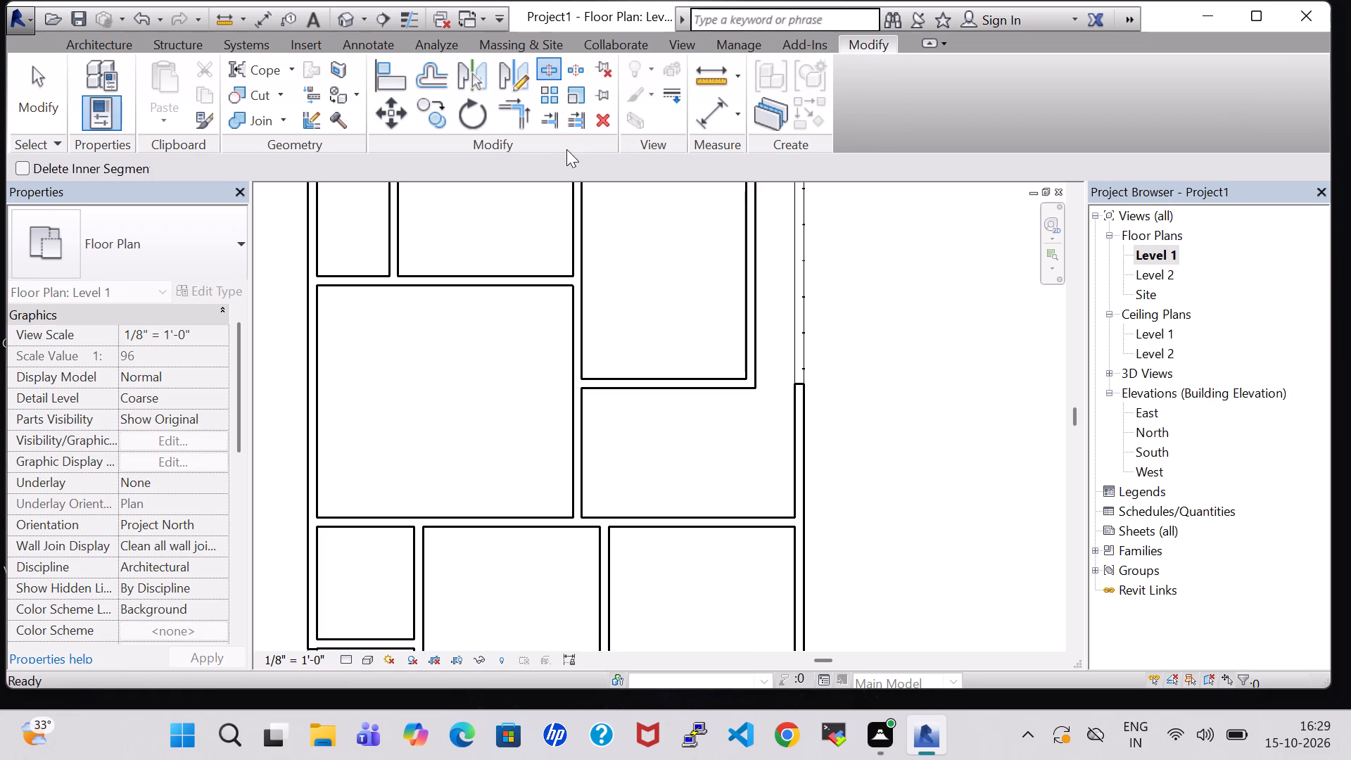
{"action": "left_click", "coordinate": [580, 398]}
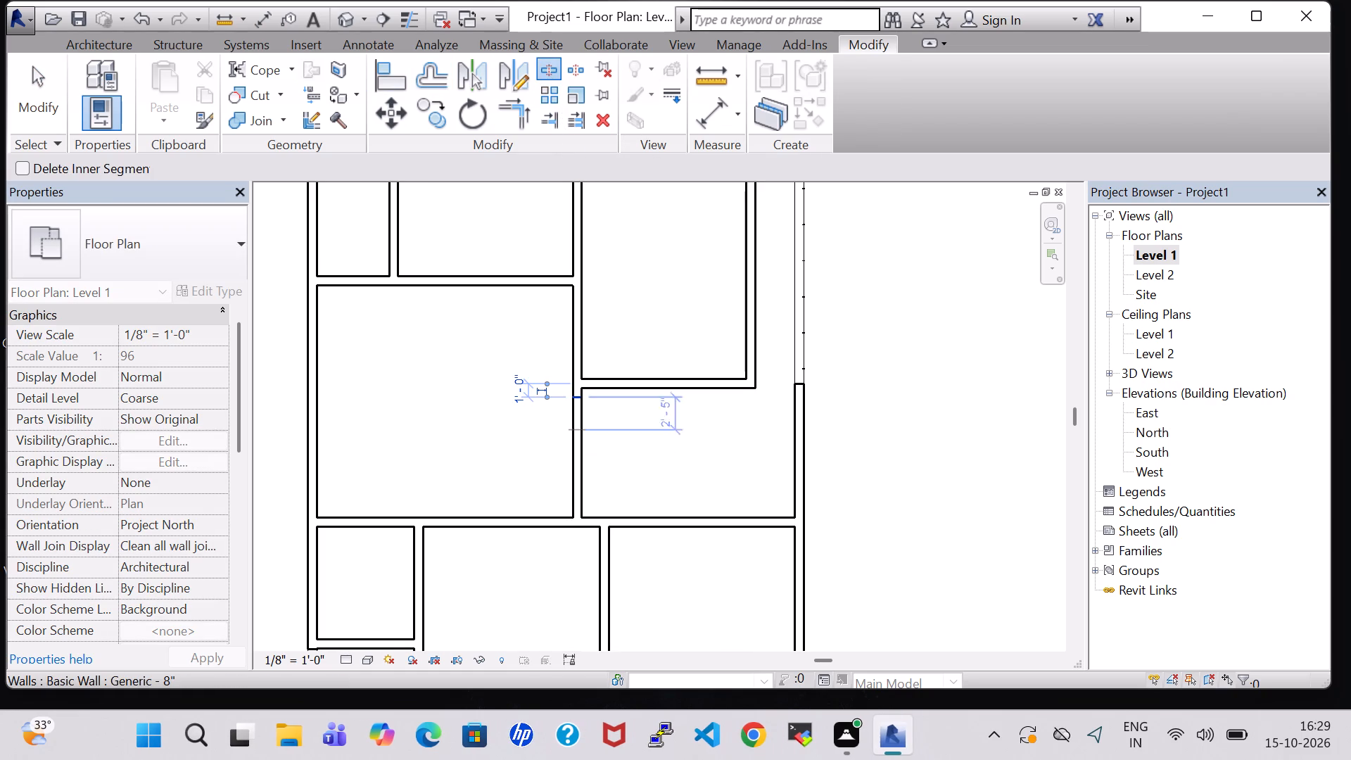
{"action": "left_click", "coordinate": [575, 498]}
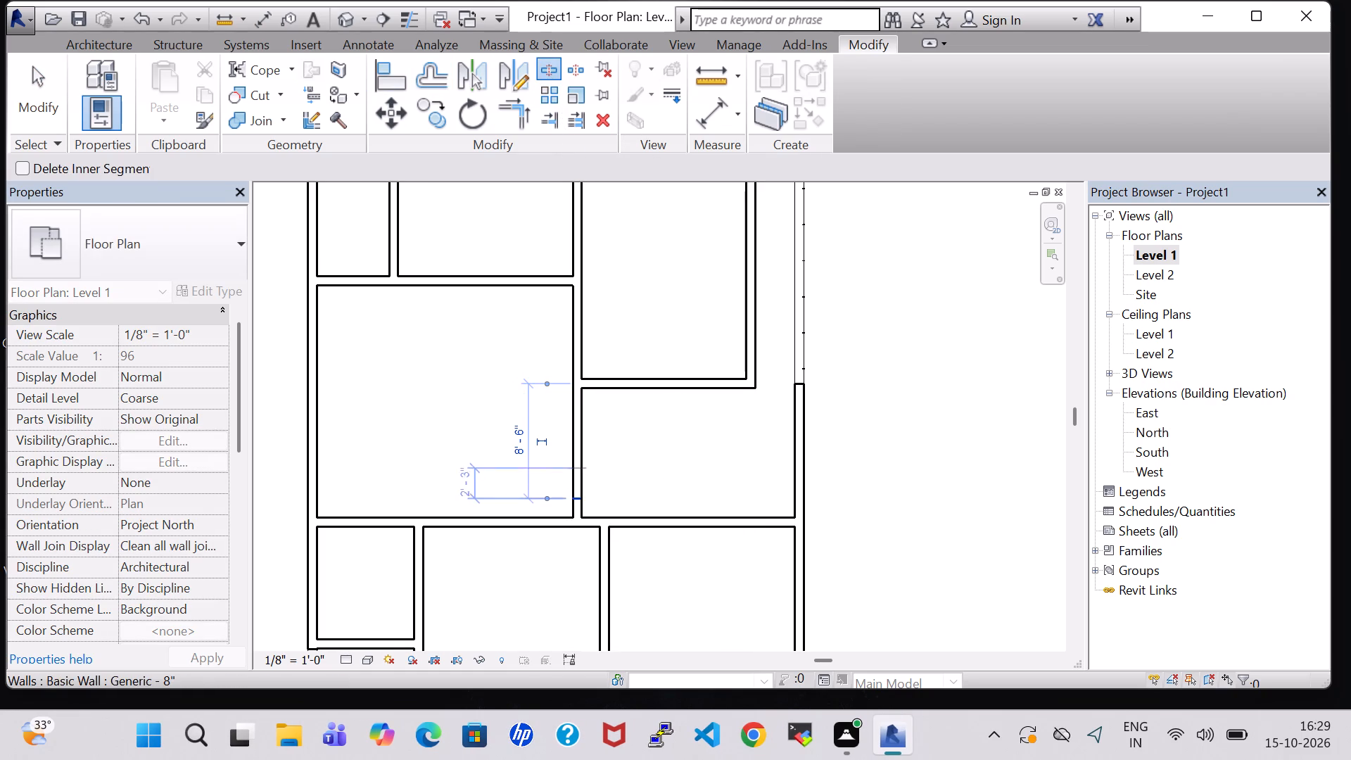
{"action": "key", "text": "Escape"}
{"action": "key", "text": "Escape"}
{"action": "left_click", "coordinate": [579, 455]}
{"action": "key", "text": "Delete"}
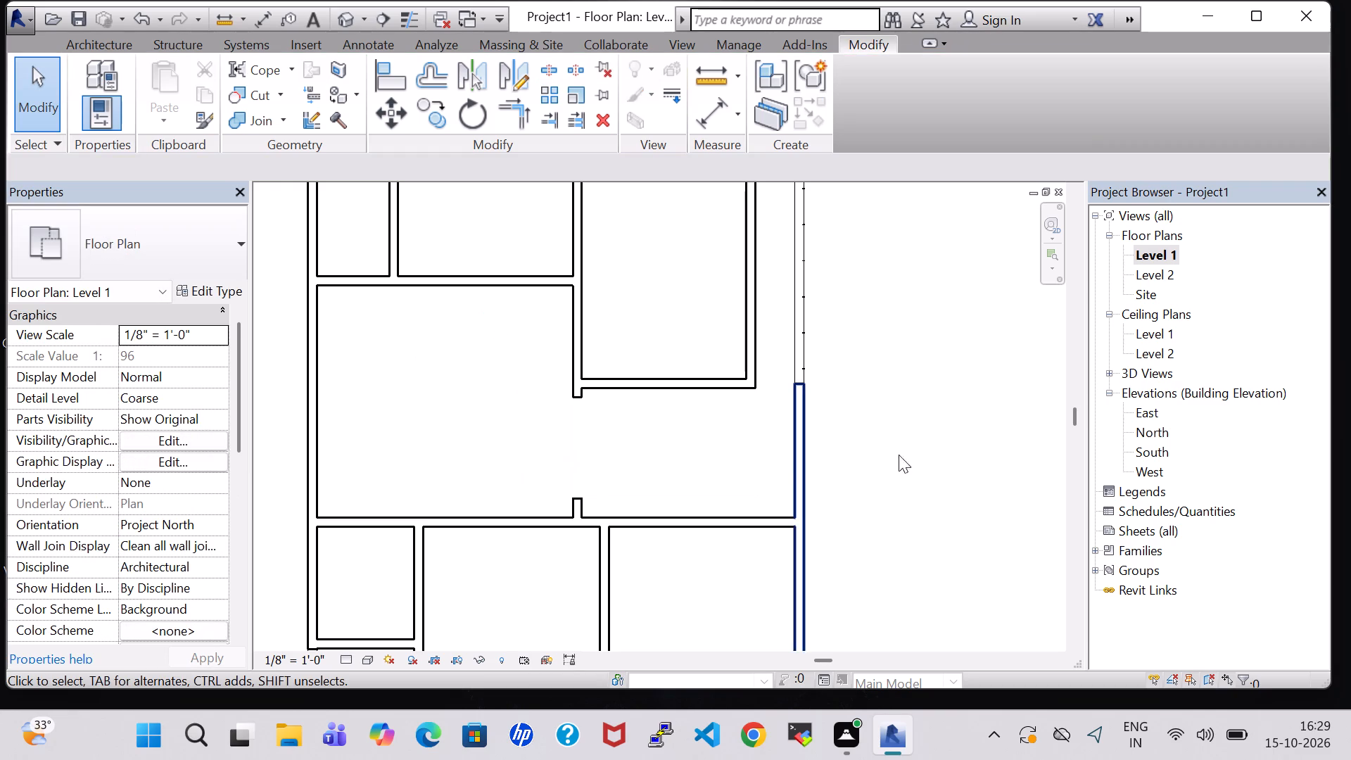
Place 36" x 84" Single-Flush doors in the new upper-left partition, about 2'-3" from the top wall, and in the partition between the two small top rooms.
{"action": "scroll", "coordinate": [914, 450], "scroll_direction": "down", "scroll_amount": 1}
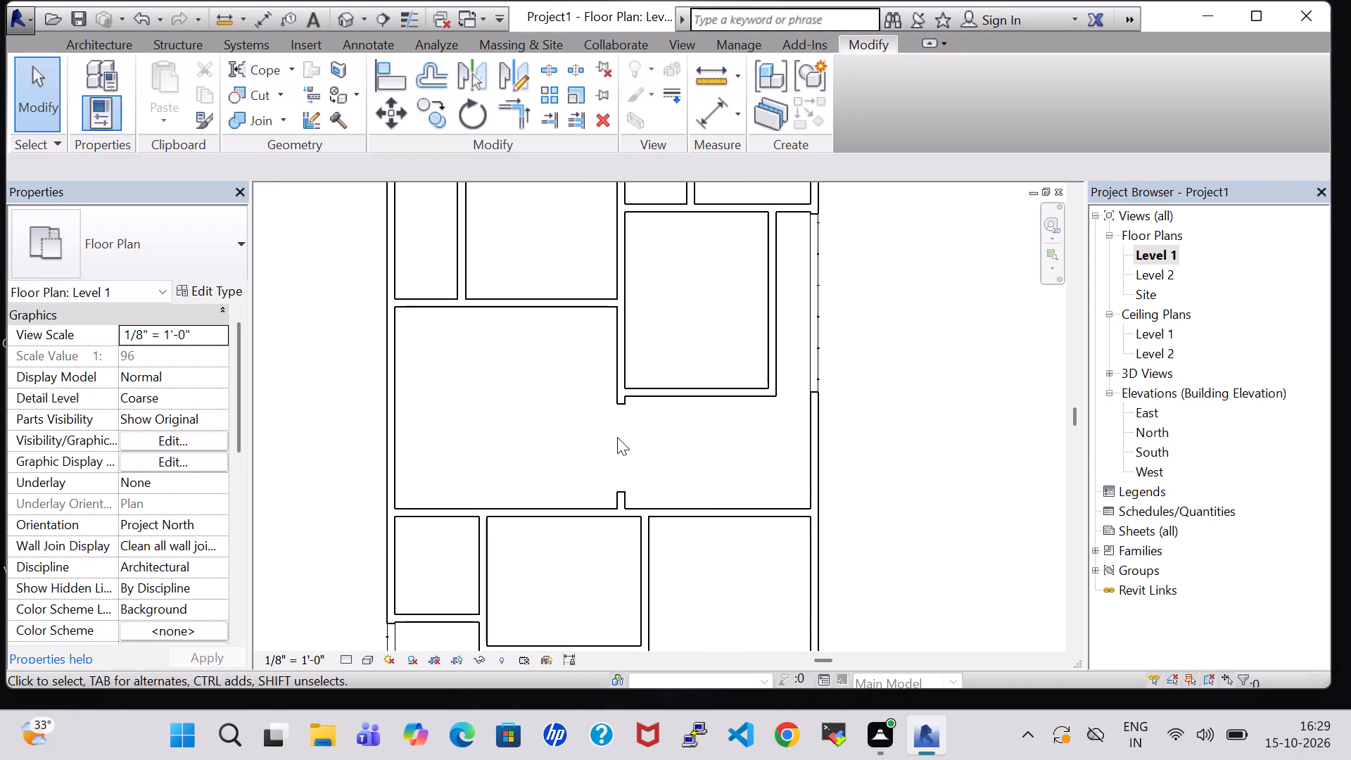
{"action": "scroll", "coordinate": [617, 437], "scroll_direction": "down", "scroll_amount": 1}
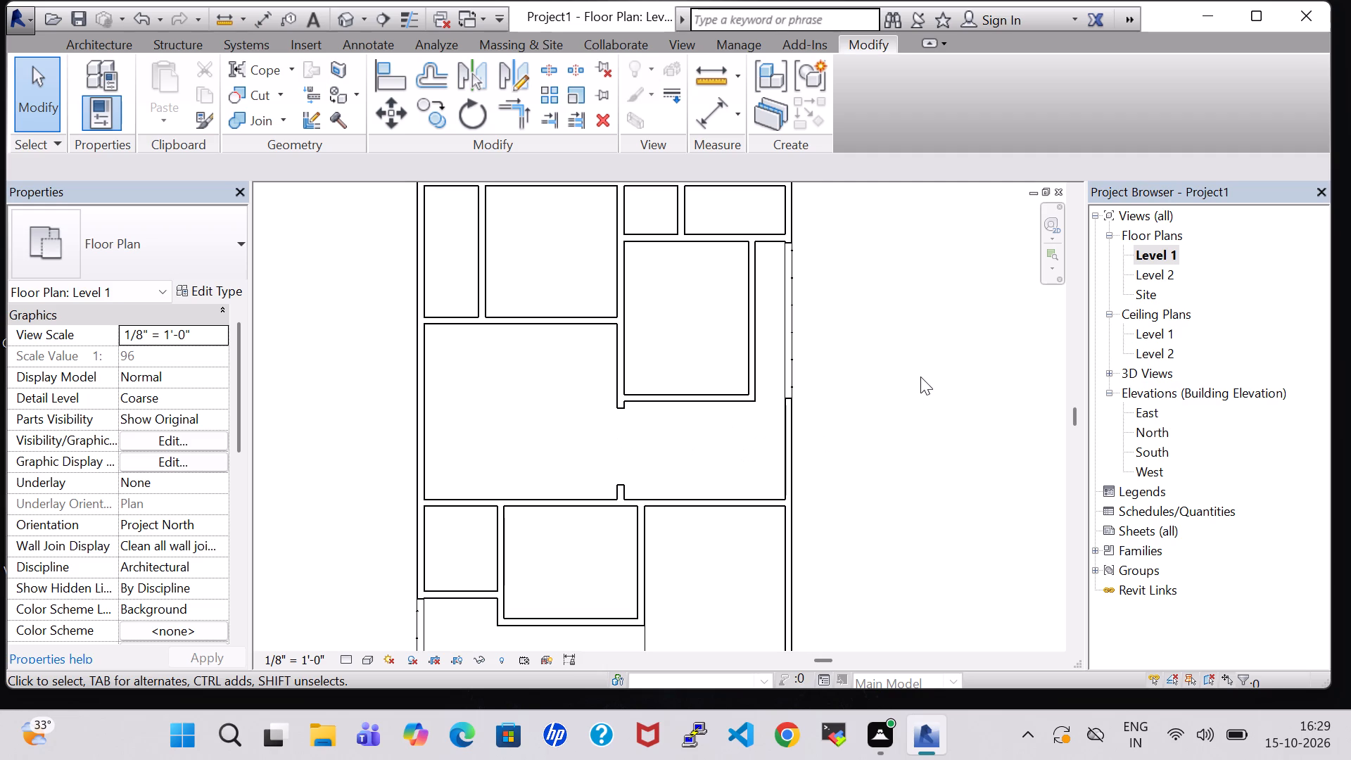
{"action": "middle_click_drag", "start_coordinate": [920, 376], "coordinate": [937, 382]}
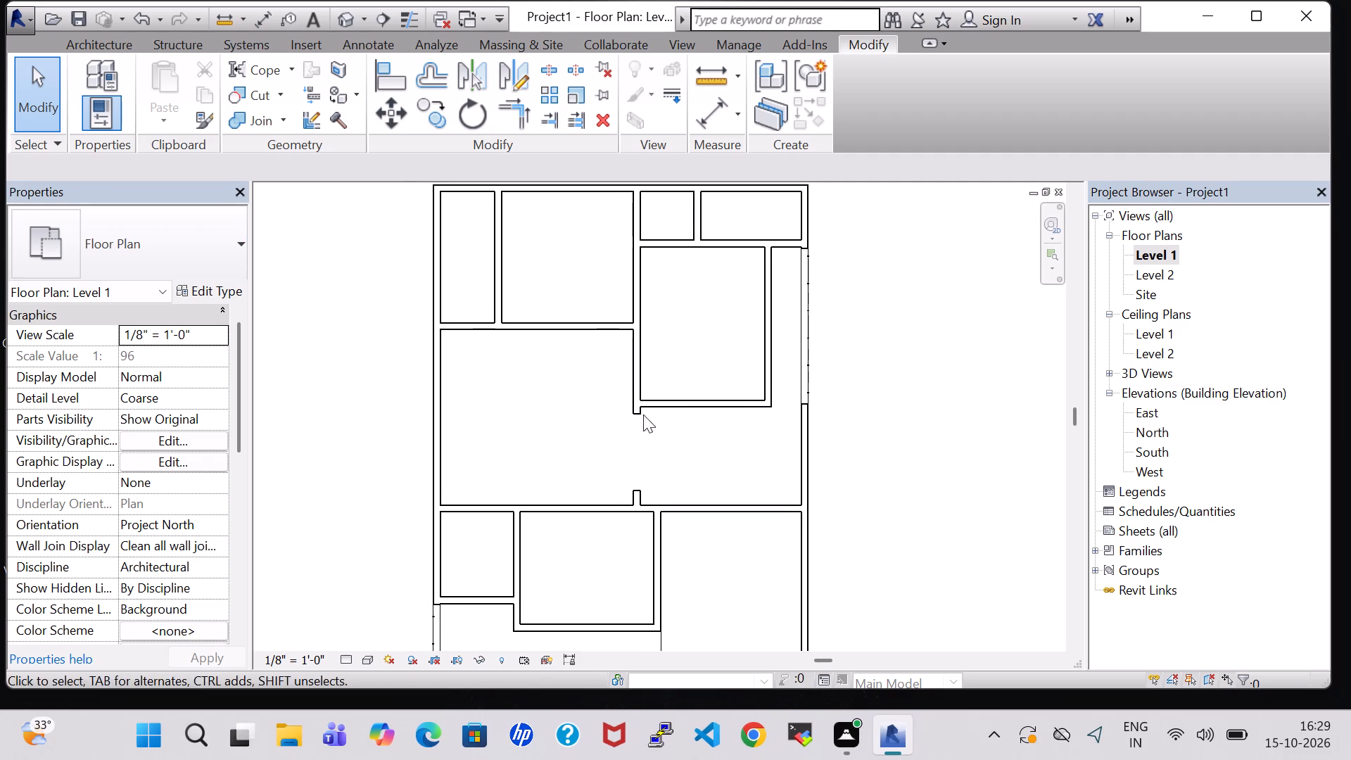
{"action": "left_click", "coordinate": [94, 46]}
{"action": "left_click", "coordinate": [144, 87]}
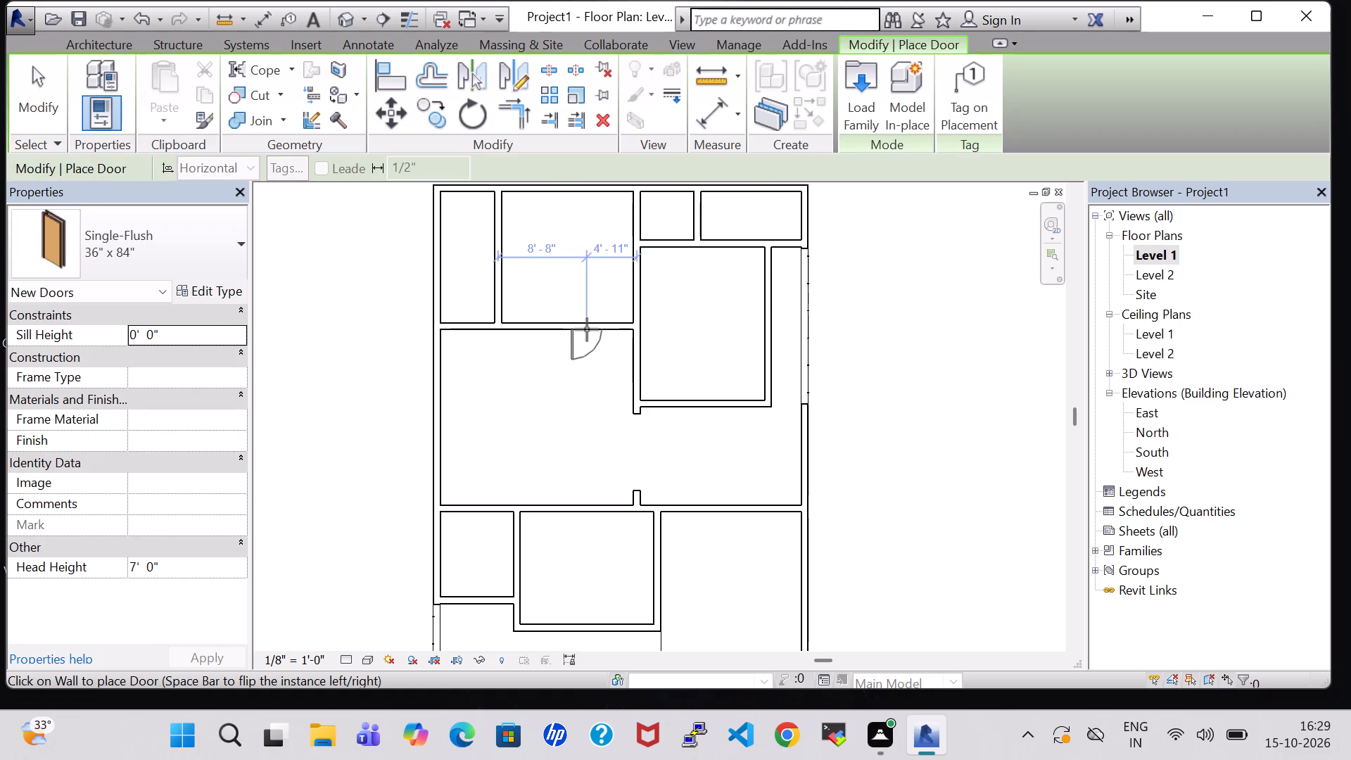
{"action": "scroll", "coordinate": [550, 241], "scroll_direction": "up", "scroll_amount": 2}
{"action": "middle_click_drag", "start_coordinate": [481, 216], "coordinate": [472, 307]}
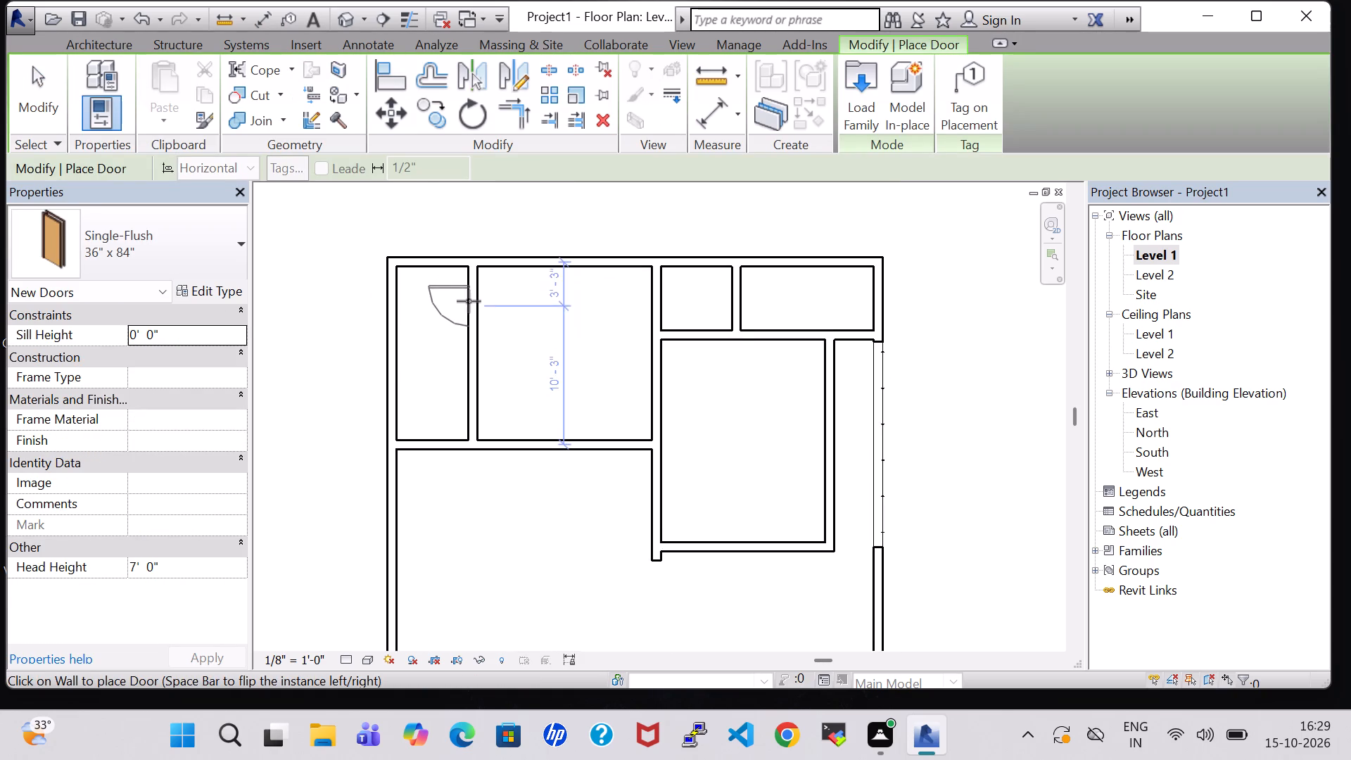
{"action": "left_click", "coordinate": [467, 292]}
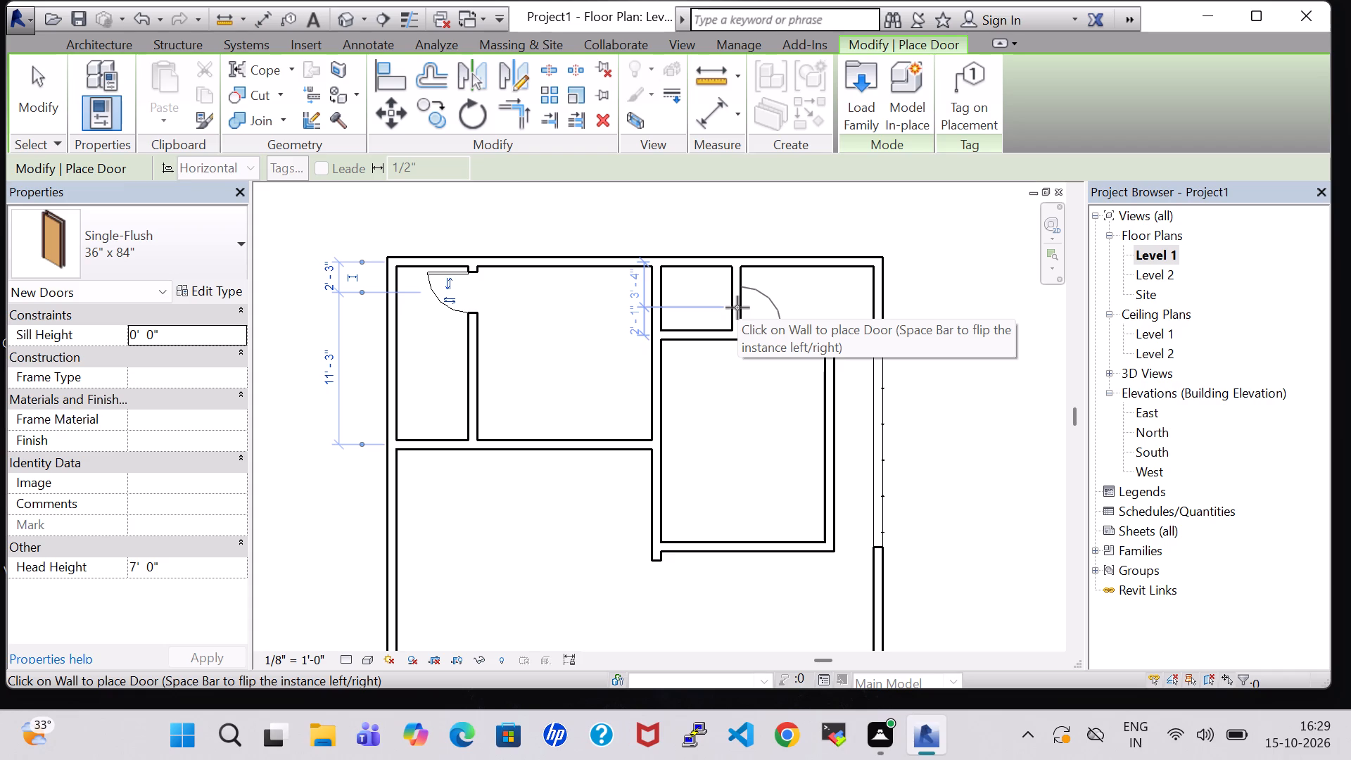
{"action": "left_click", "coordinate": [737, 308]}
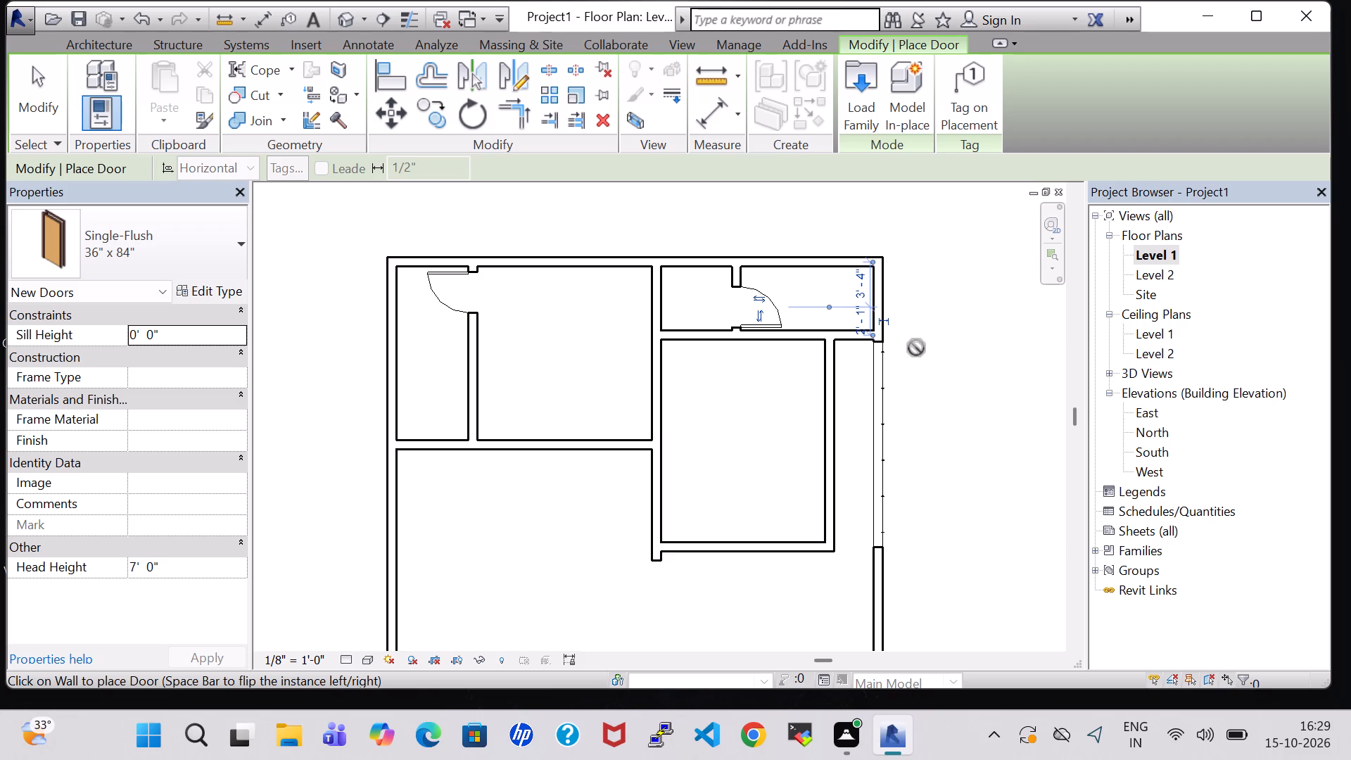
{"action": "key", "text": "Escape"}
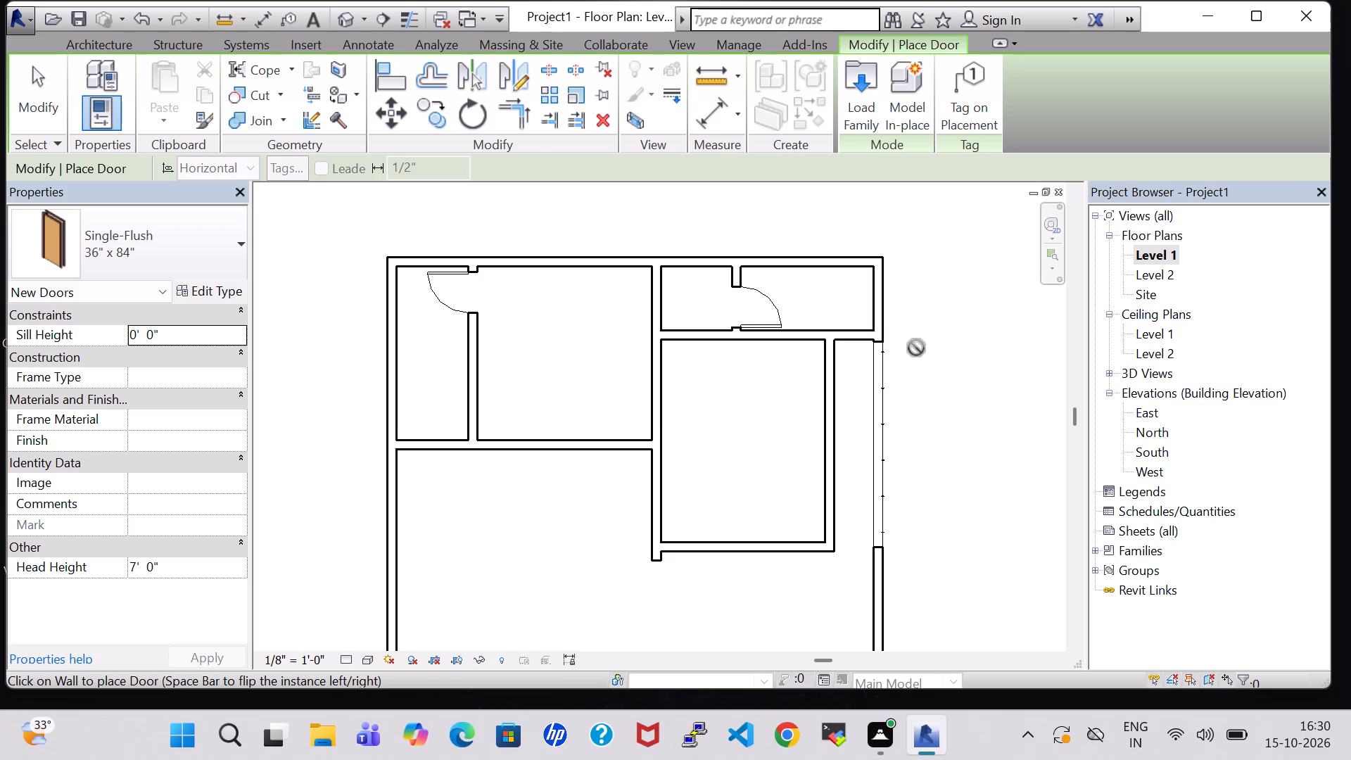
{"action": "key", "text": "Escape"}
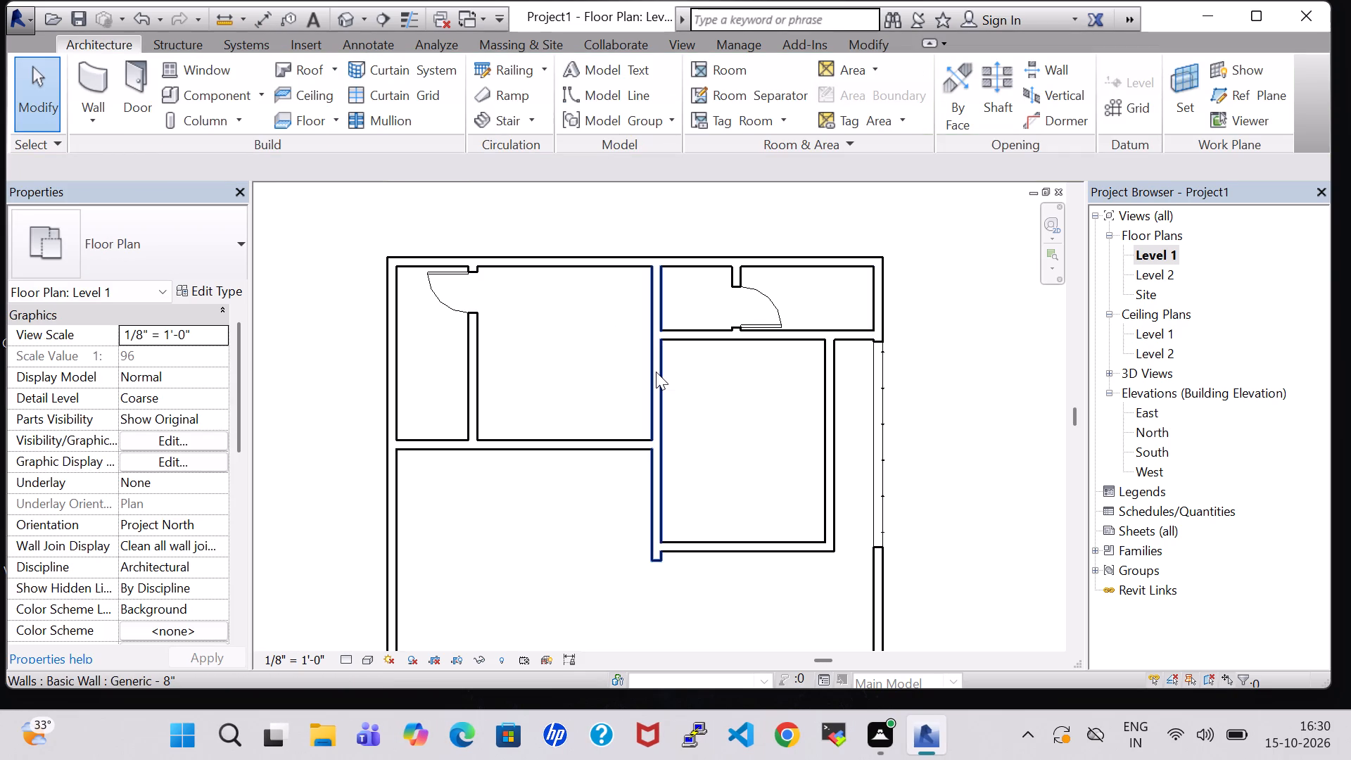
Draw a Generic - 8" wall across the left small top room, about 2'-4" from its left wall.
{"action": "left_click", "coordinate": [96, 75]}
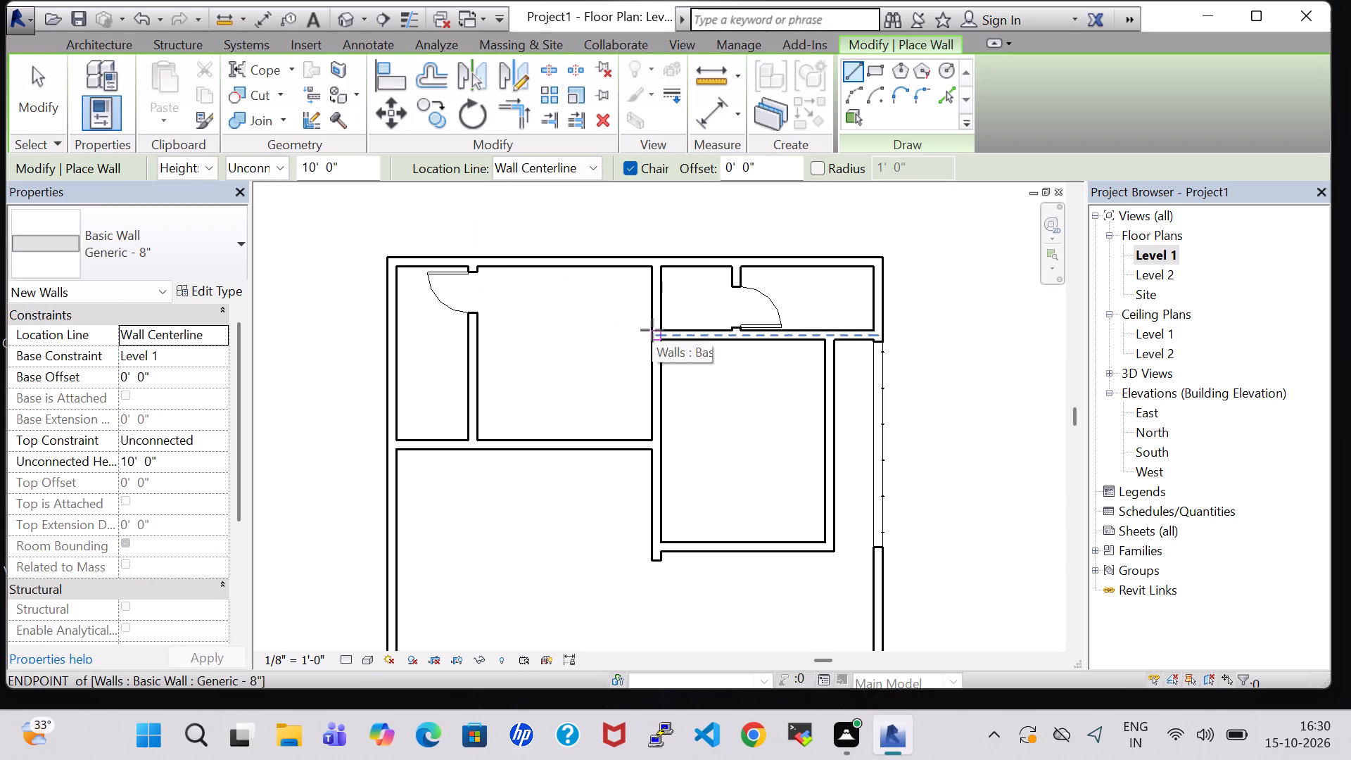
{"action": "left_click", "coordinate": [688, 263]}
{"action": "left_click", "coordinate": [687, 330]}
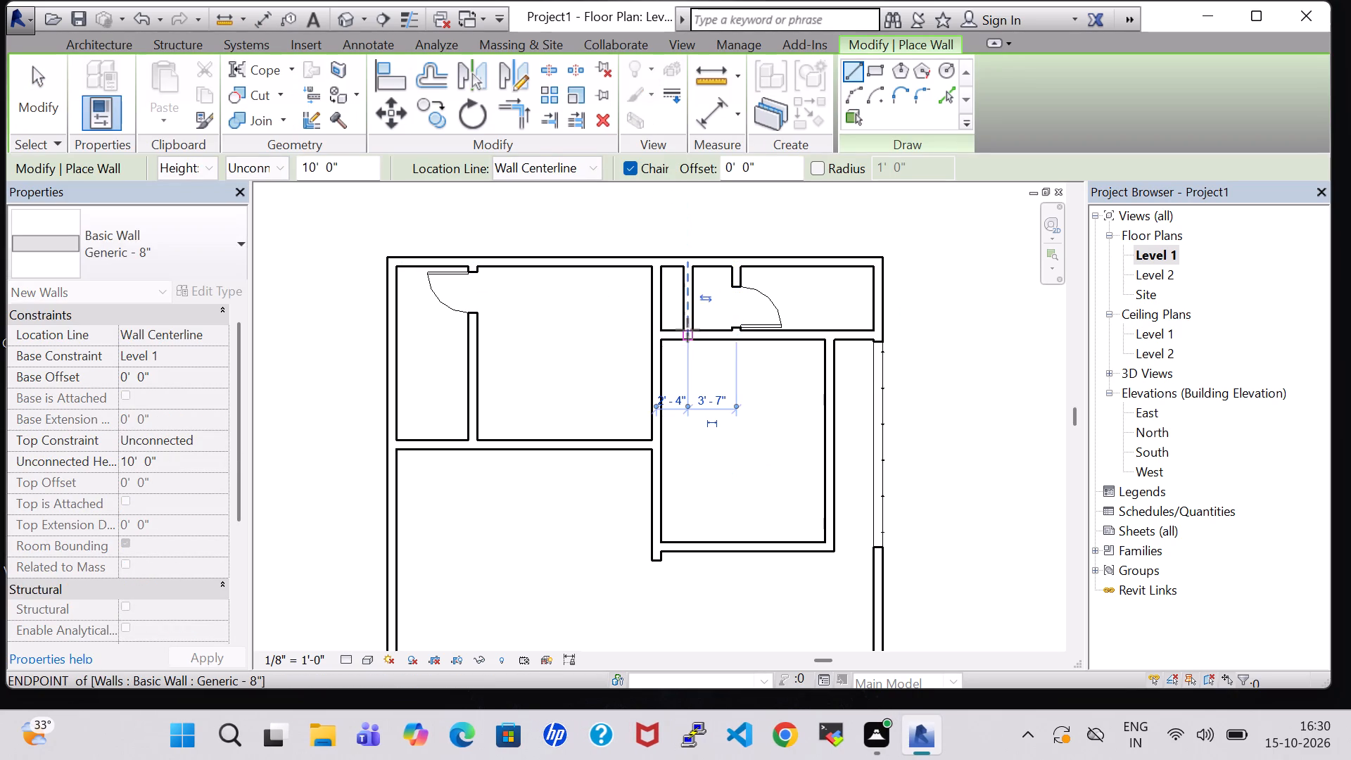
{"action": "key", "text": "Escape"}
{"action": "key", "text": "Escape"}
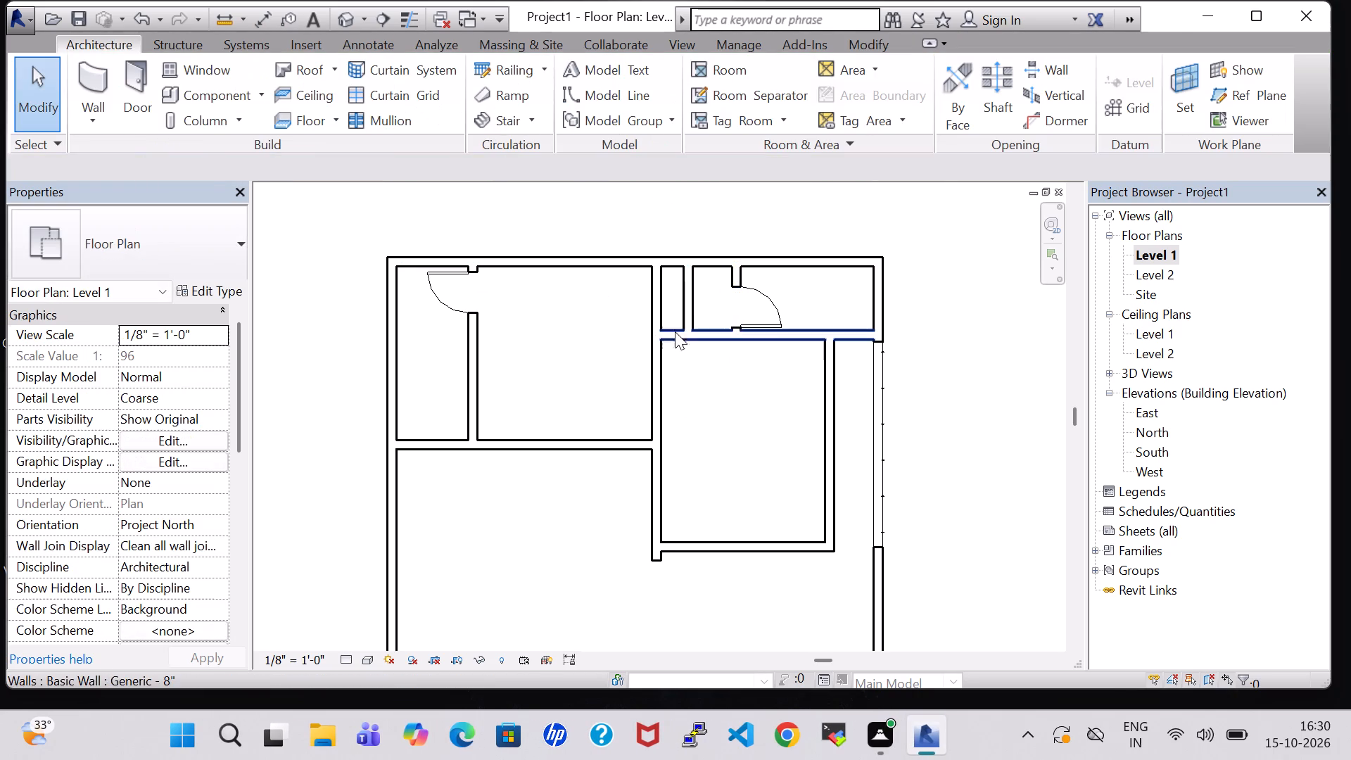
Split the wall between the upper-left room and the small recess near the outer wall and at the recess's lower face, and delete the middle segment.
{"action": "left_click", "coordinate": [872, 49]}
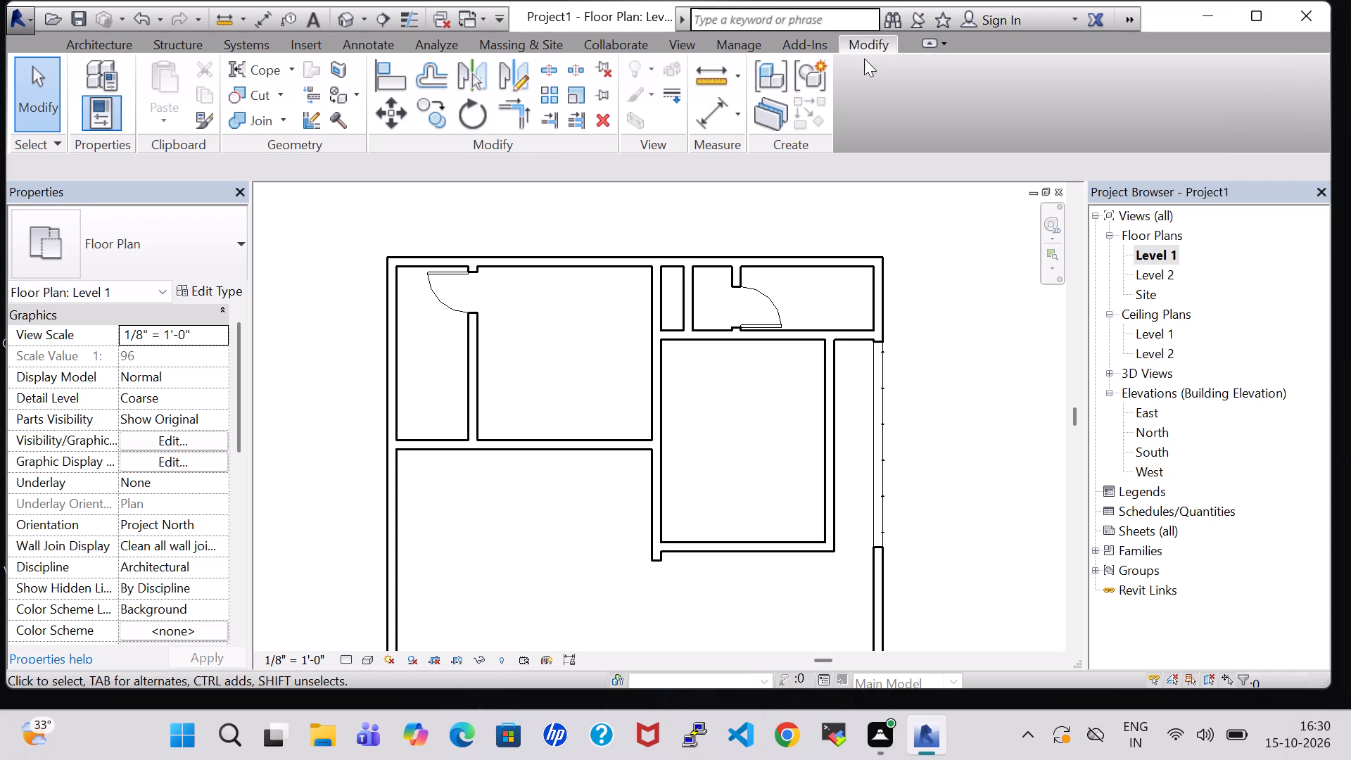
{"action": "left_click", "coordinate": [559, 68]}
{"action": "scroll", "coordinate": [636, 220], "scroll_direction": "up", "scroll_amount": 3}
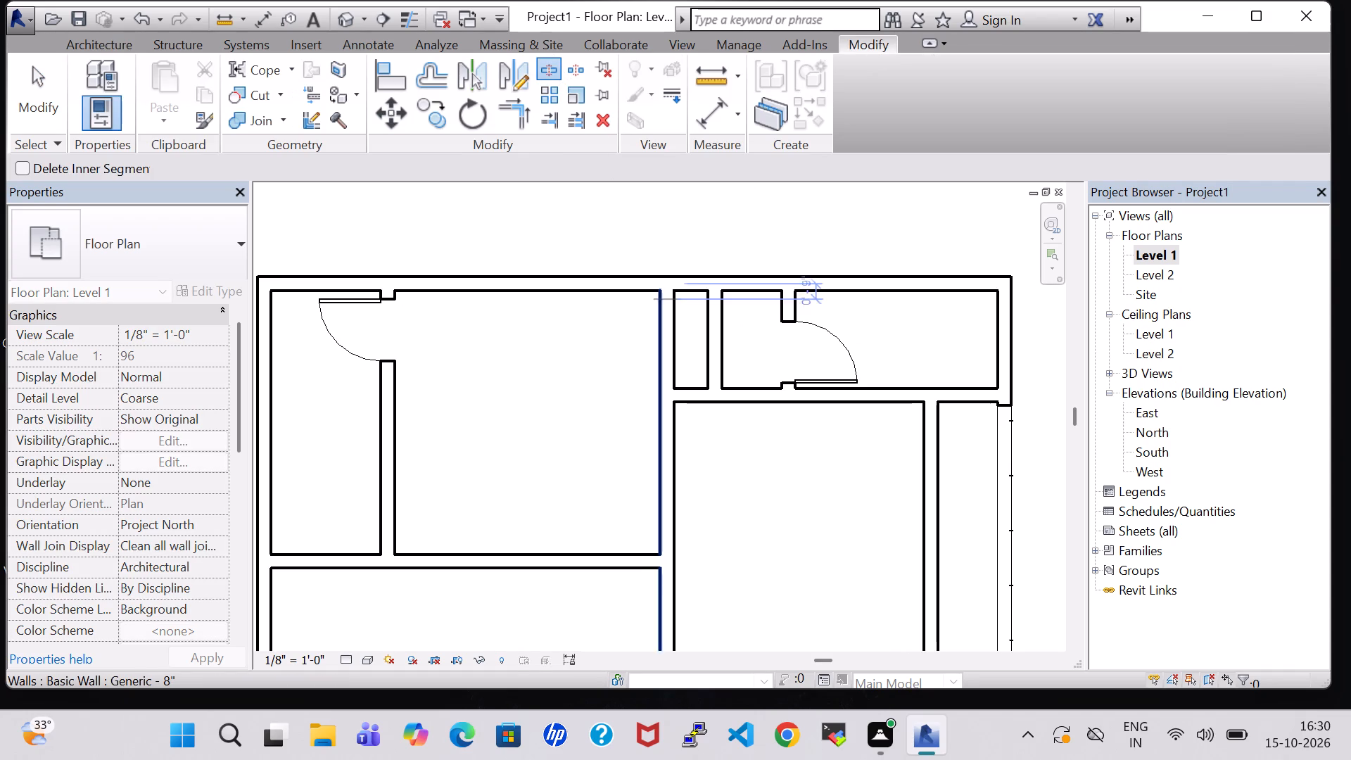
{"action": "left_click", "coordinate": [665, 295]}
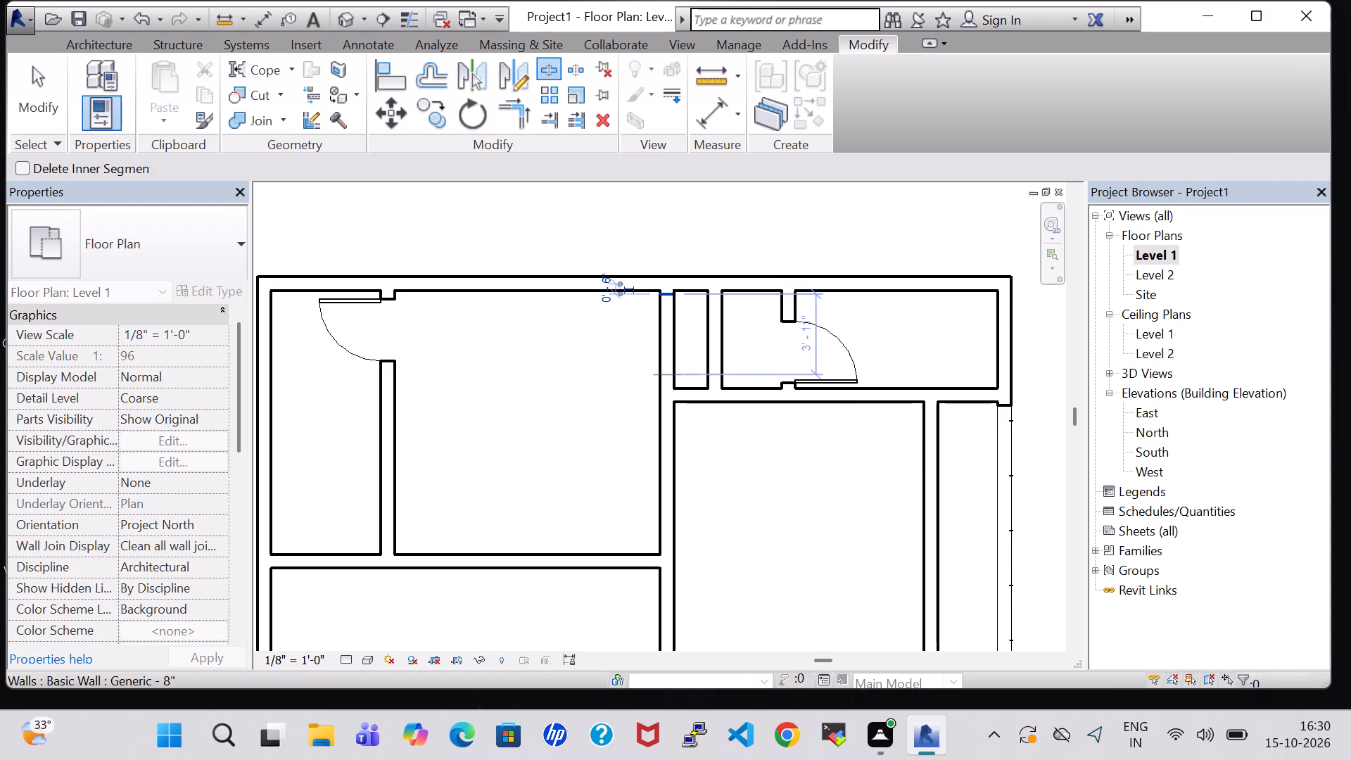
{"action": "scroll", "coordinate": [667, 388], "scroll_direction": "up", "scroll_amount": 5}
{"action": "left_click", "coordinate": [668, 388]}
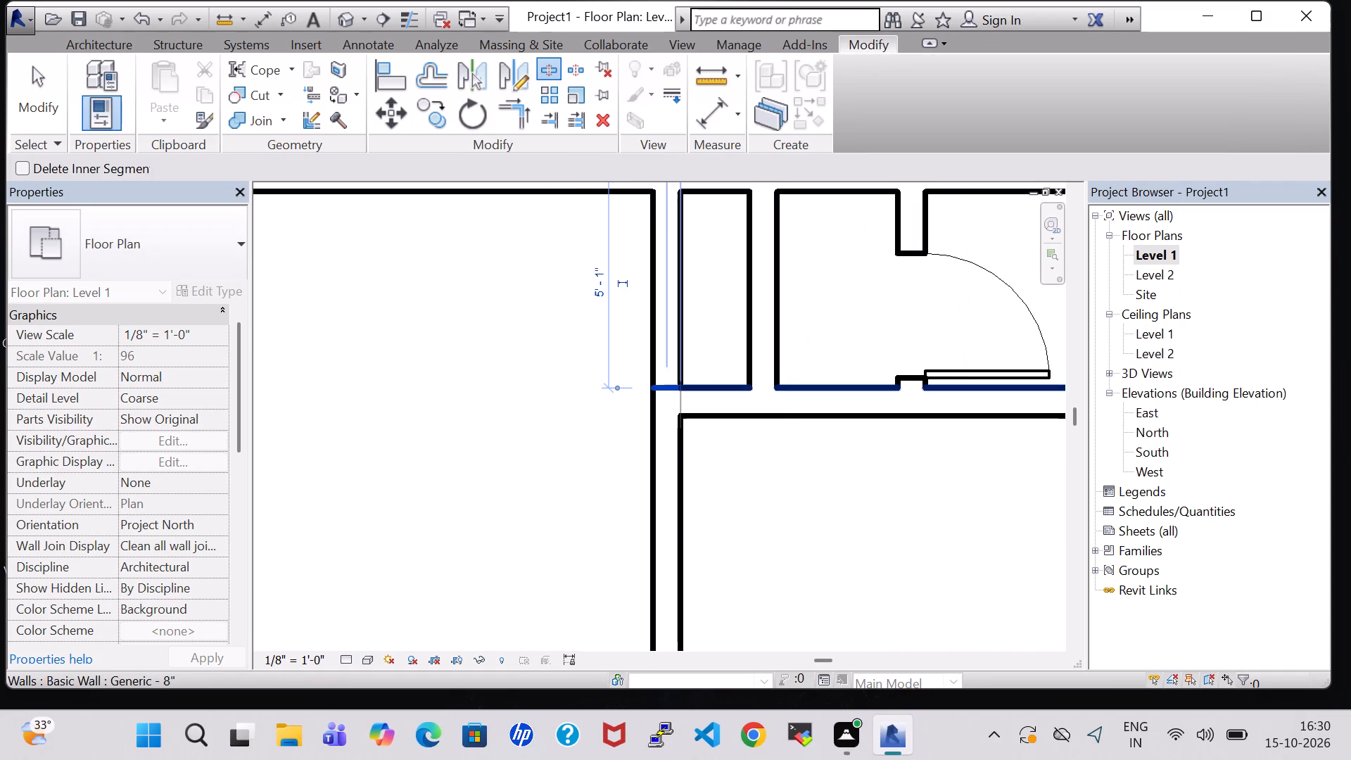
{"action": "key", "text": "Escape"}
{"action": "key", "text": "Escape"}
{"action": "left_click", "coordinate": [671, 328]}
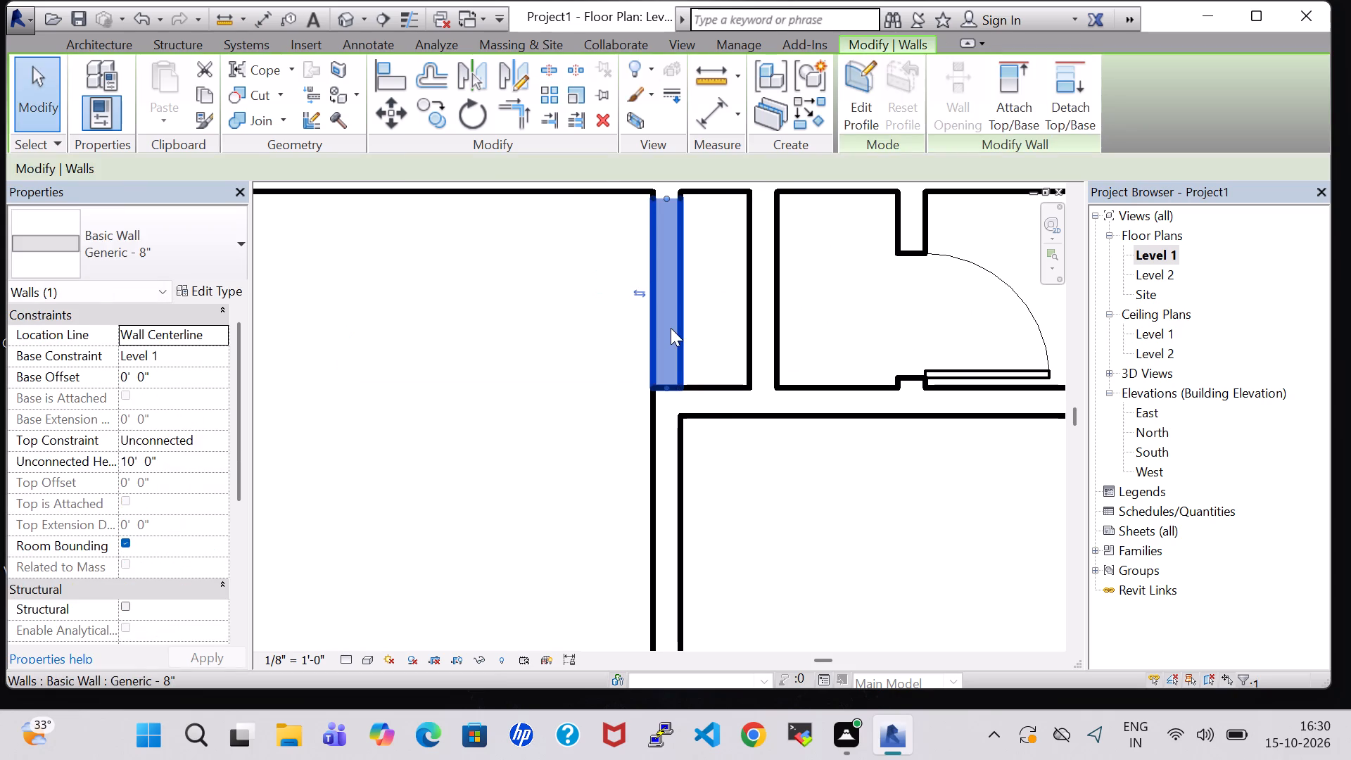
{"action": "key", "text": "Delete"}
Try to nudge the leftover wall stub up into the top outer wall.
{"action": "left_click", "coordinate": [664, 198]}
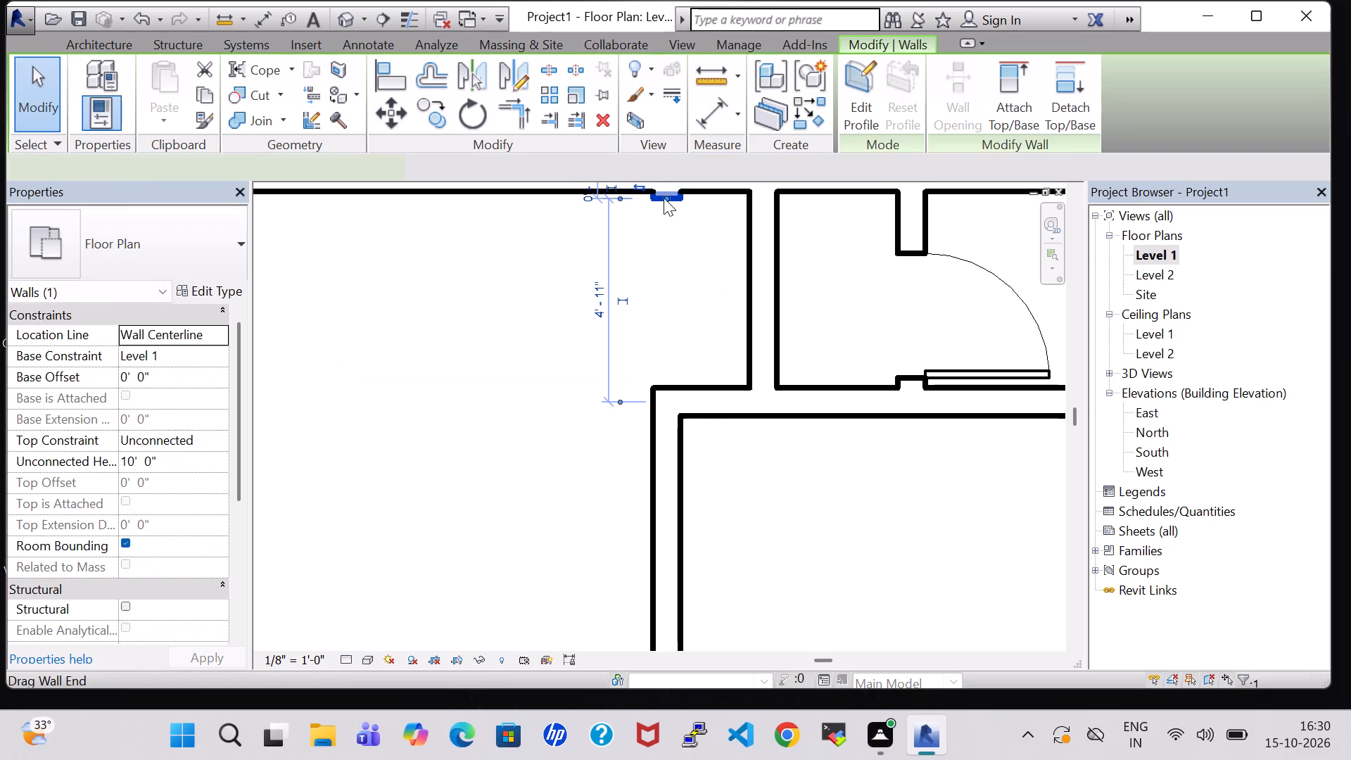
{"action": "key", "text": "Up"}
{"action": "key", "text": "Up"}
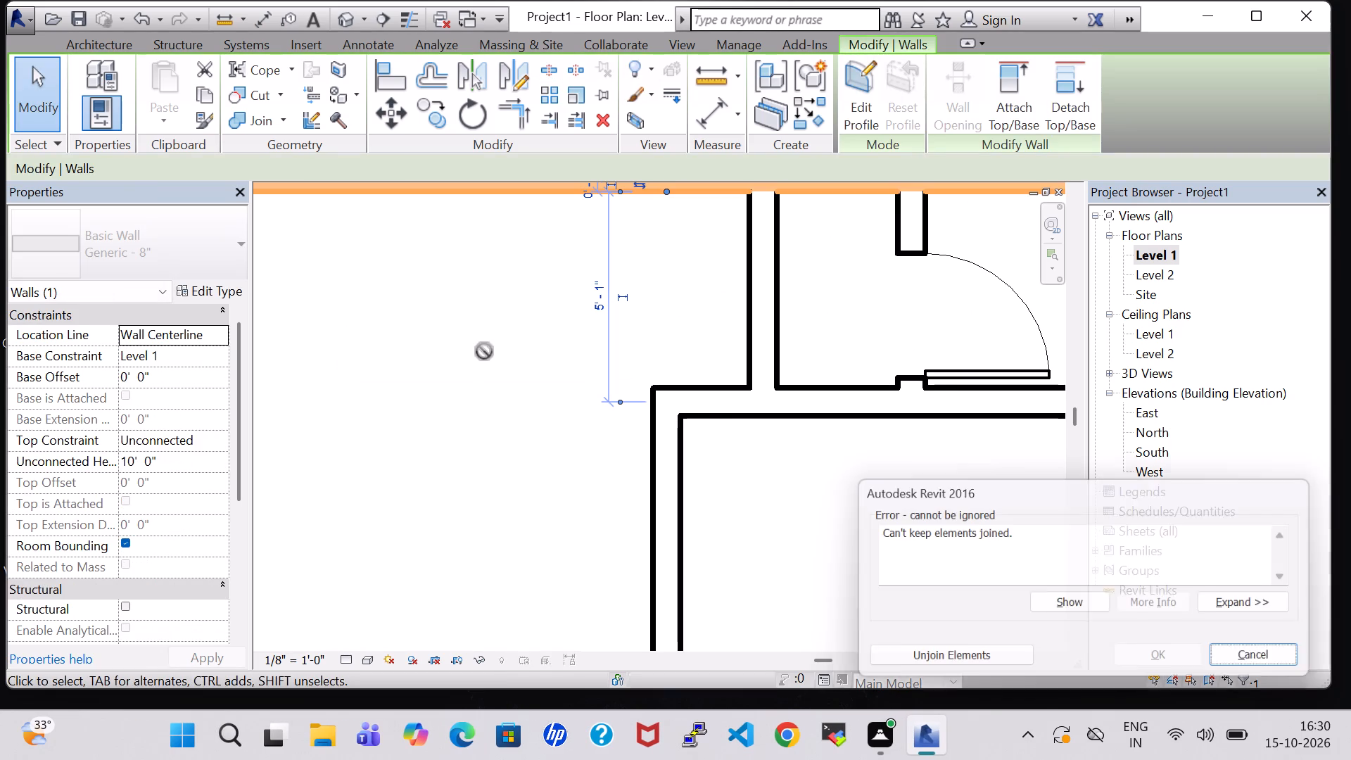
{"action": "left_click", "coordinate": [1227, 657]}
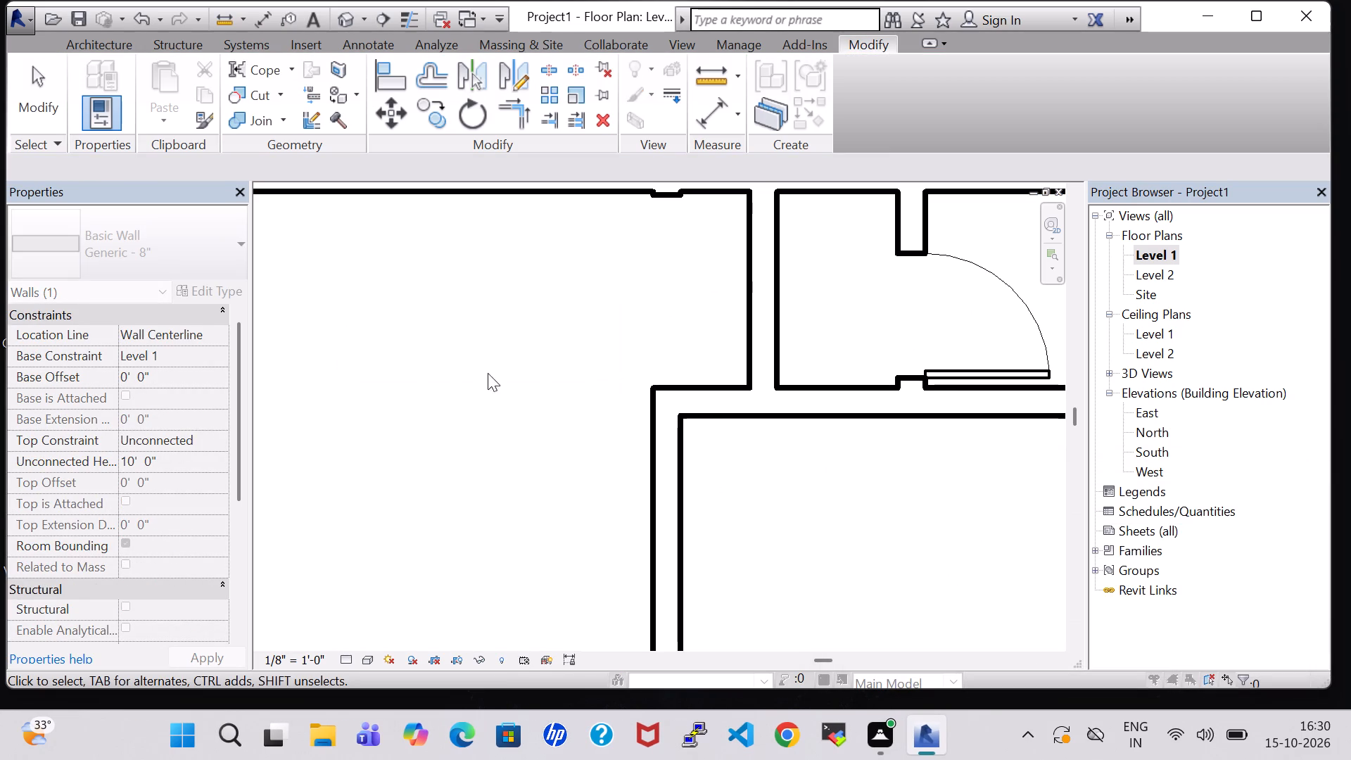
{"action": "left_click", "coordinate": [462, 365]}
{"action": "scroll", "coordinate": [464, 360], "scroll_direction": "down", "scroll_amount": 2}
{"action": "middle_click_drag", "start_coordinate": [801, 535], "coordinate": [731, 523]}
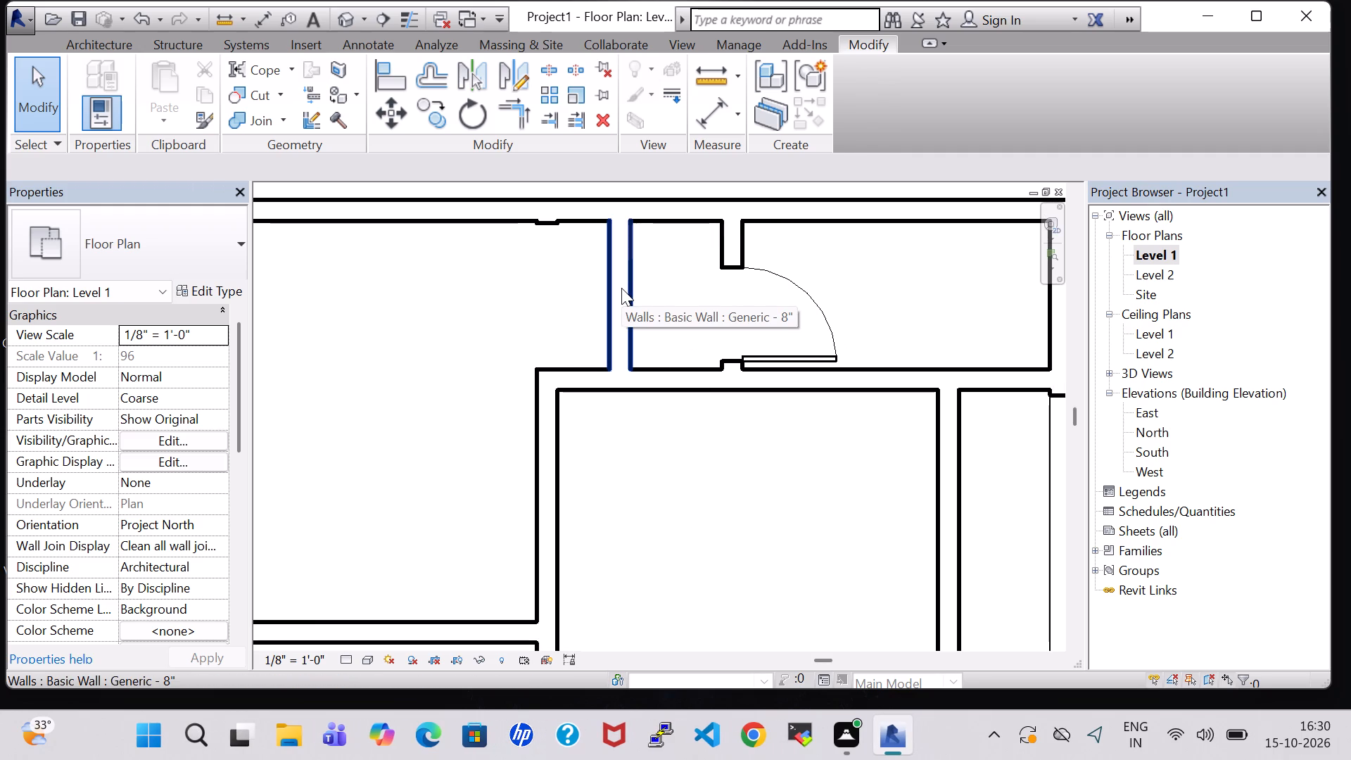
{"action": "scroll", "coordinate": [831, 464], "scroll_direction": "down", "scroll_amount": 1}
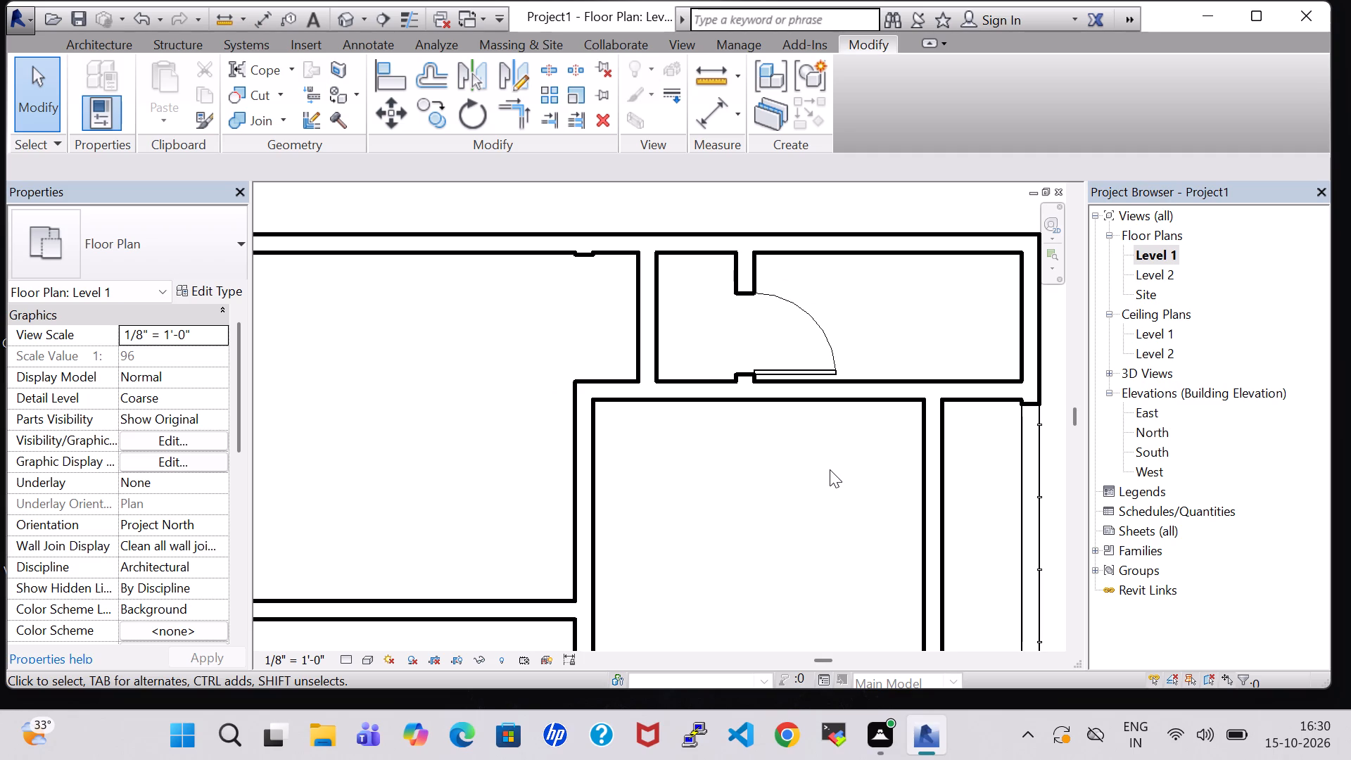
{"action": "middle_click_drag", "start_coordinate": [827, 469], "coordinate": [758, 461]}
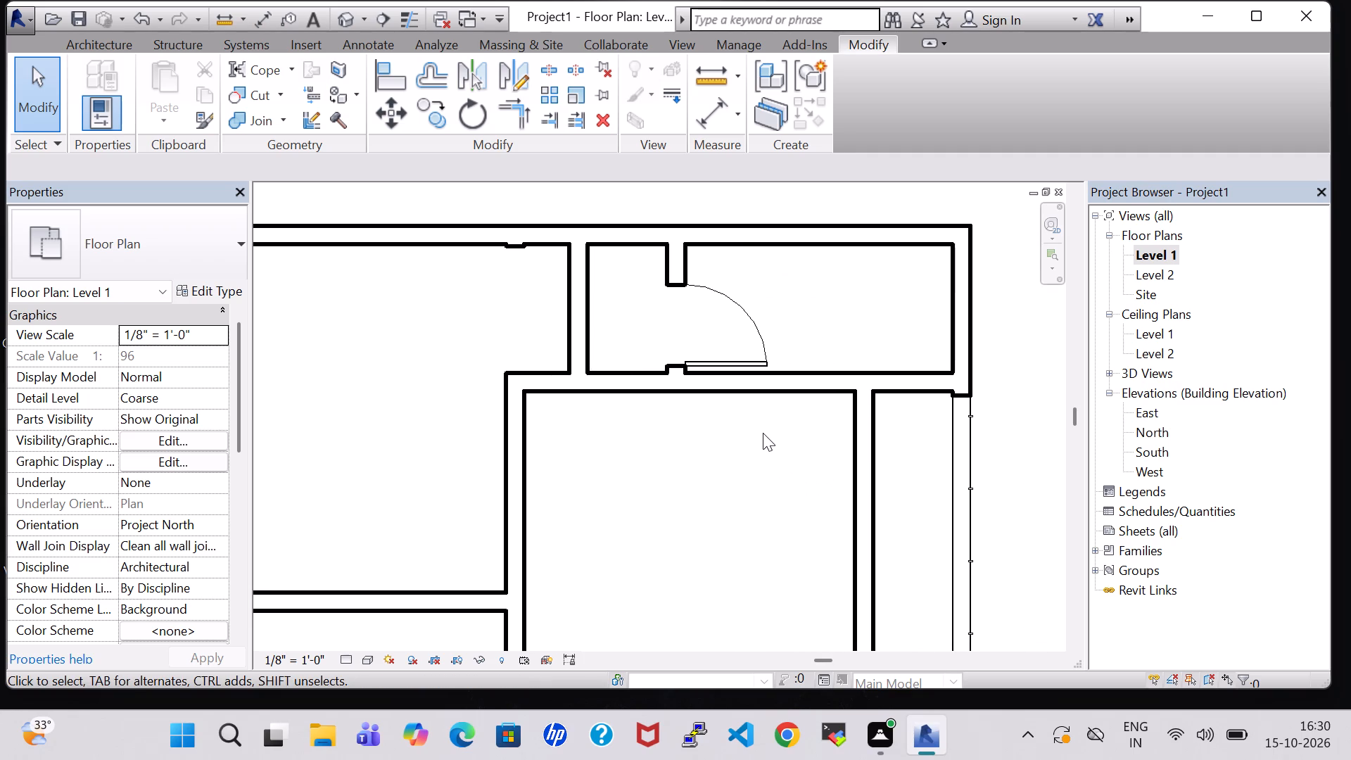
Split the wall below the left small top room at the new wall and at the door partition, and delete the segment between them.
{"action": "left_click", "coordinate": [551, 68]}
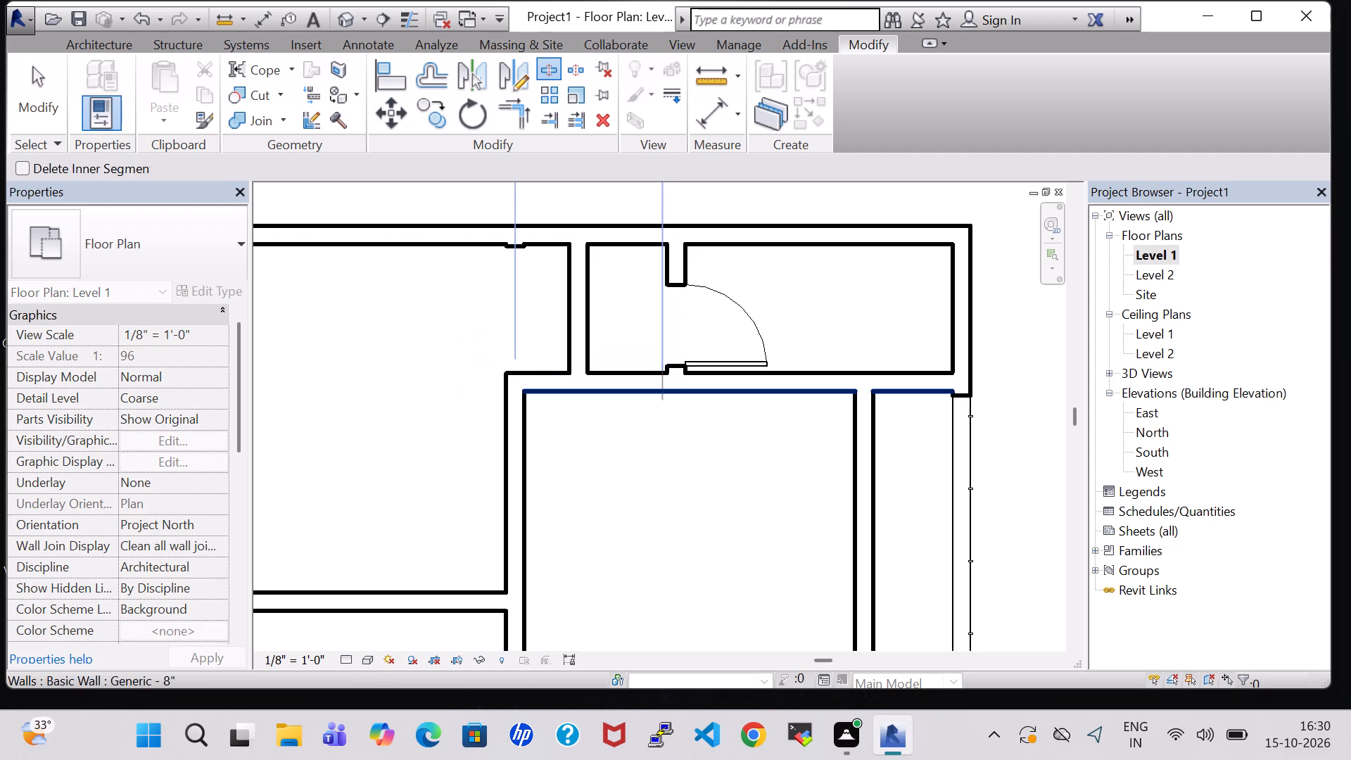
{"action": "left_click", "coordinate": [667, 385]}
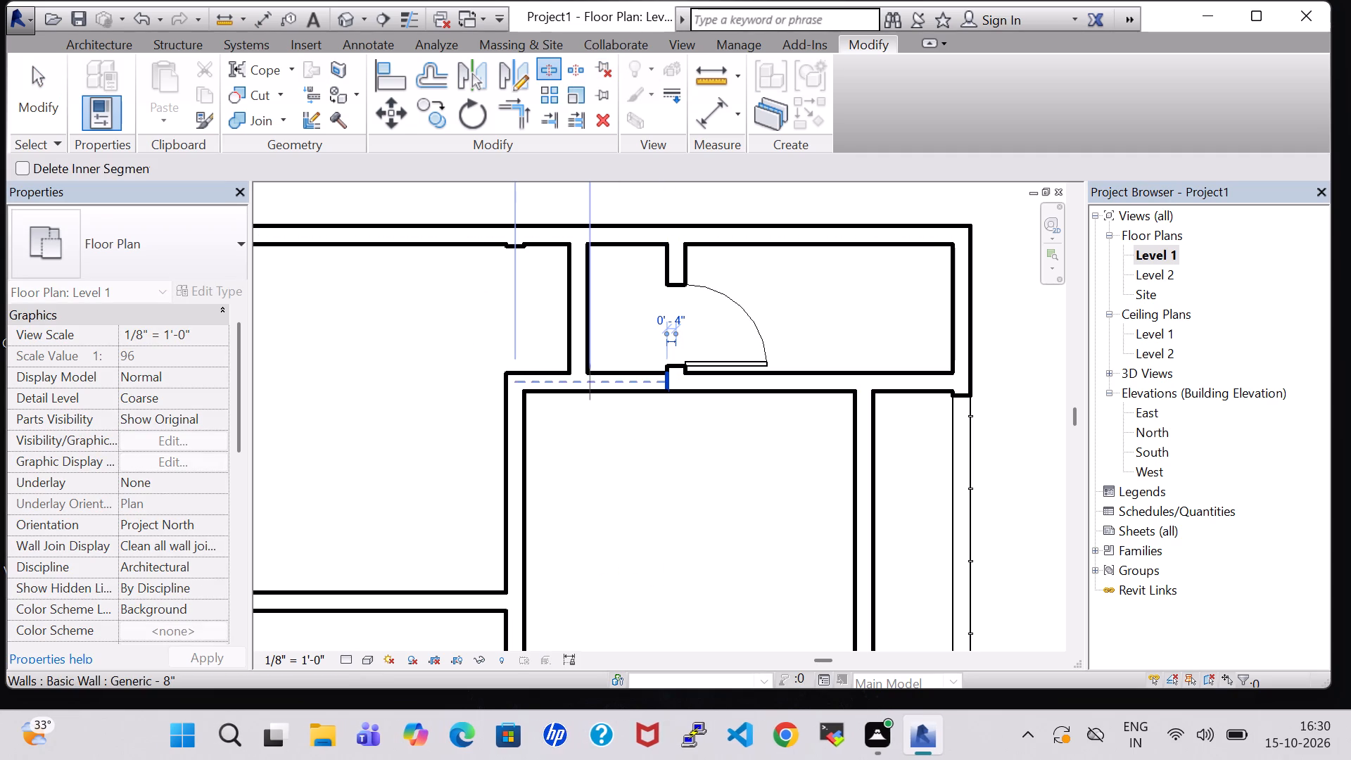
{"action": "left_click", "coordinate": [591, 381]}
{"action": "key", "text": "Escape"}
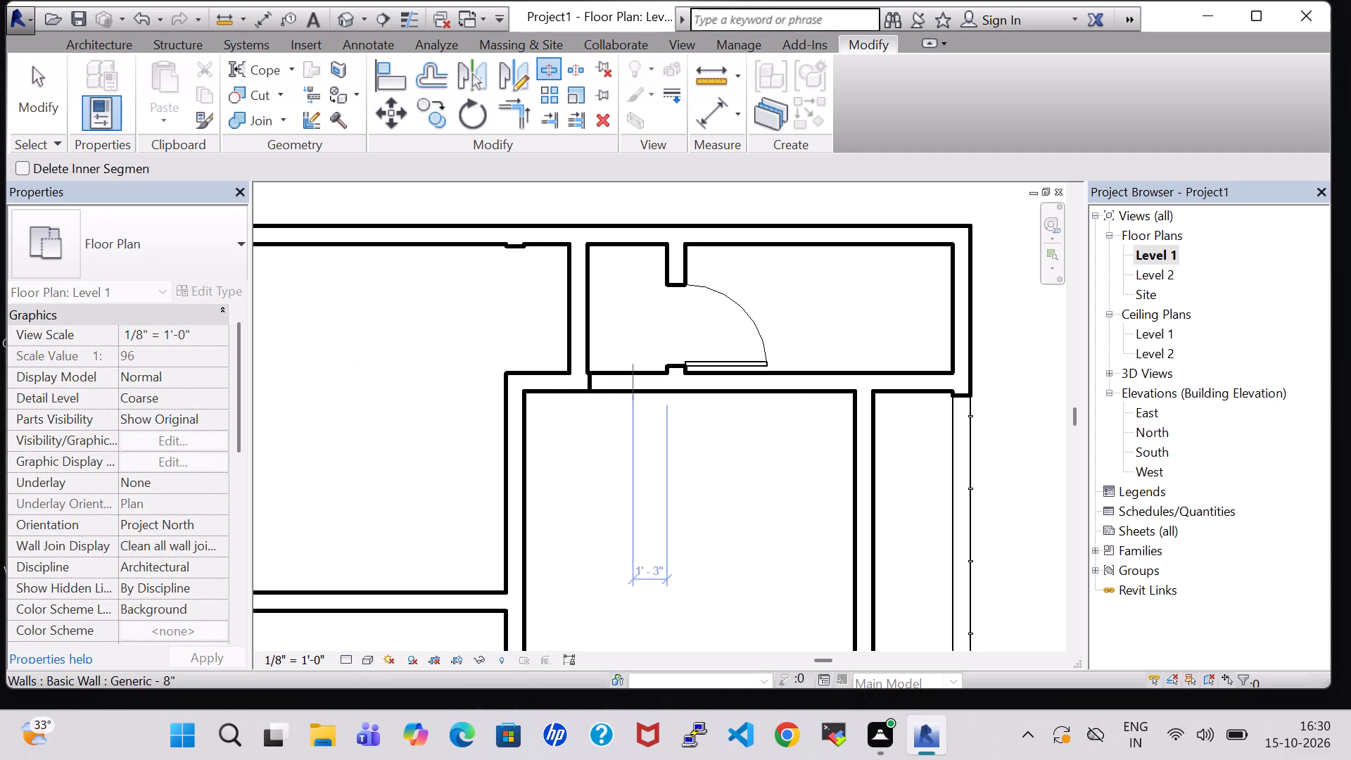
{"action": "key", "text": "Escape"}
{"action": "left_click", "coordinate": [631, 391]}
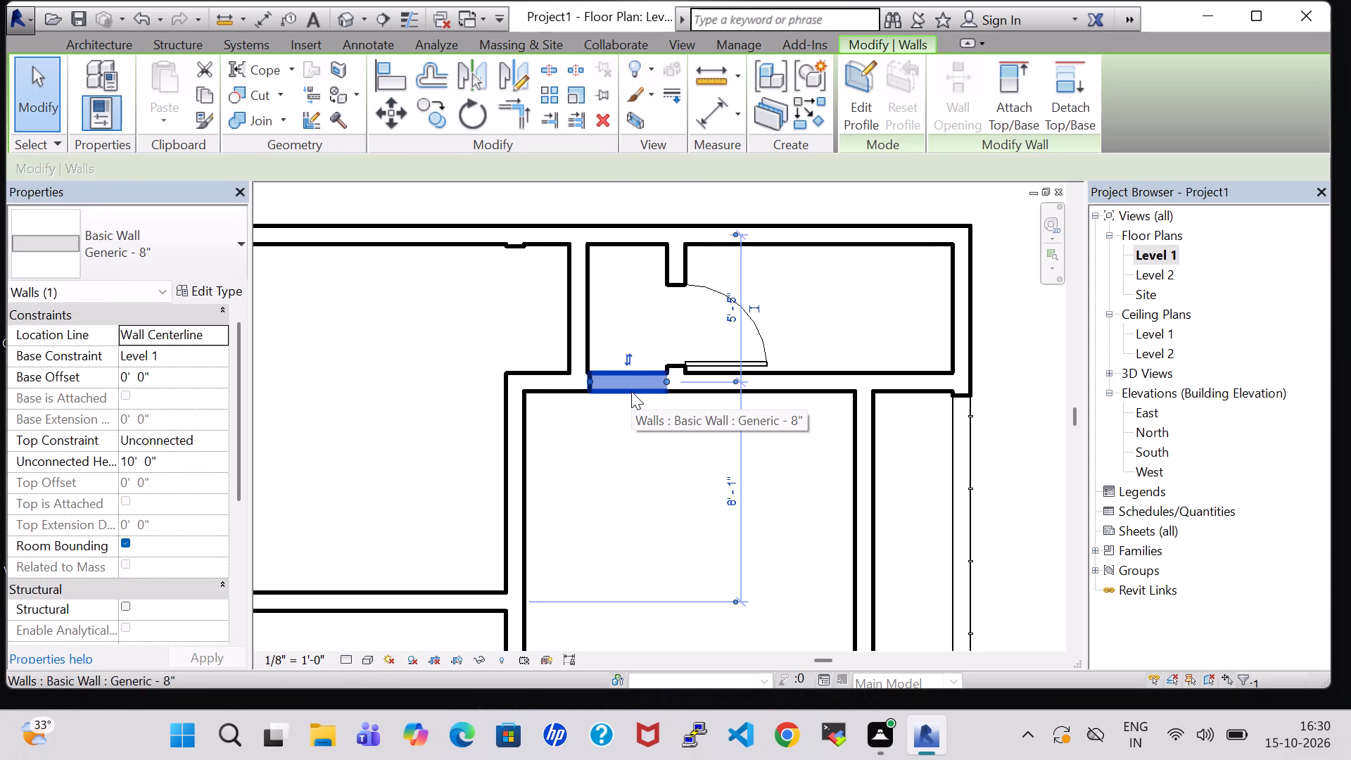
{"action": "key", "text": "Delete"}
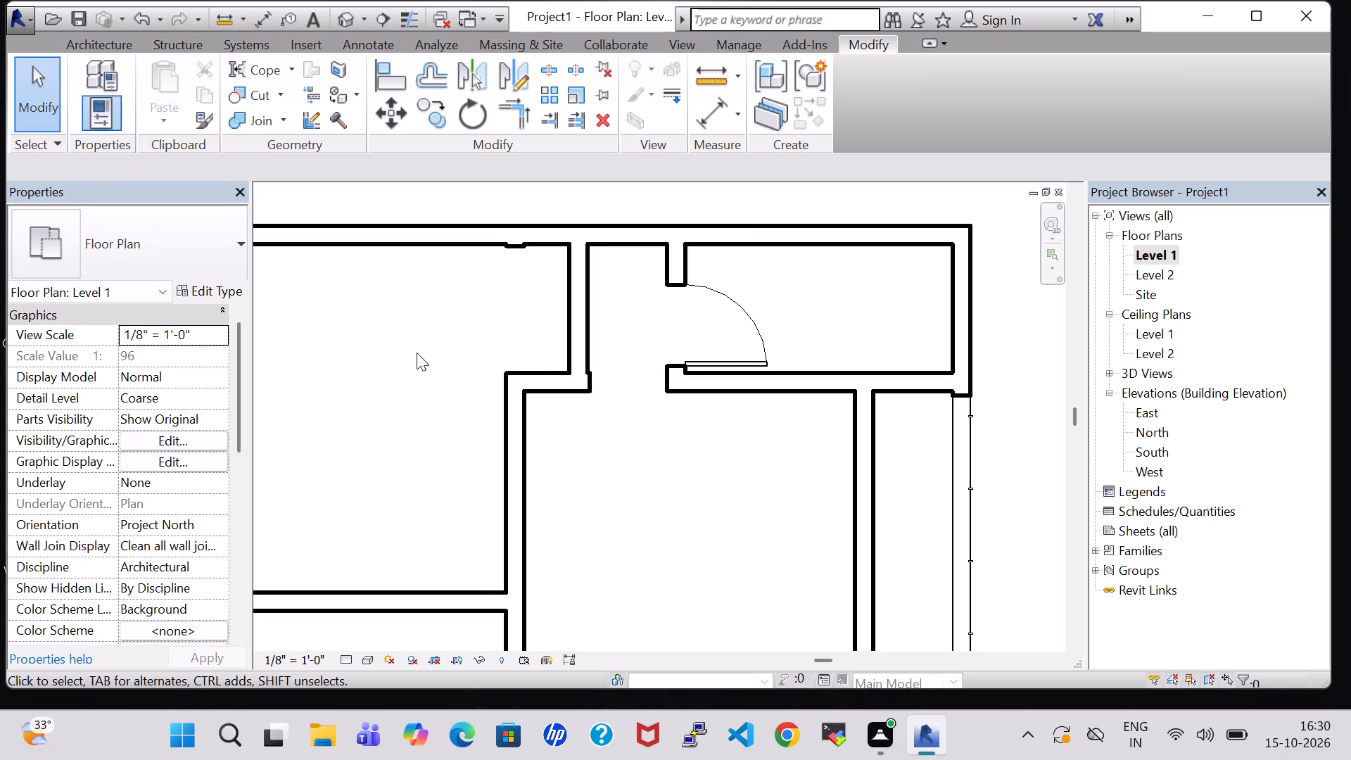
Nudge the end of the leftover lower wall piece back until it is flush with the face of the new wall.
{"action": "left_click", "coordinate": [595, 381]}
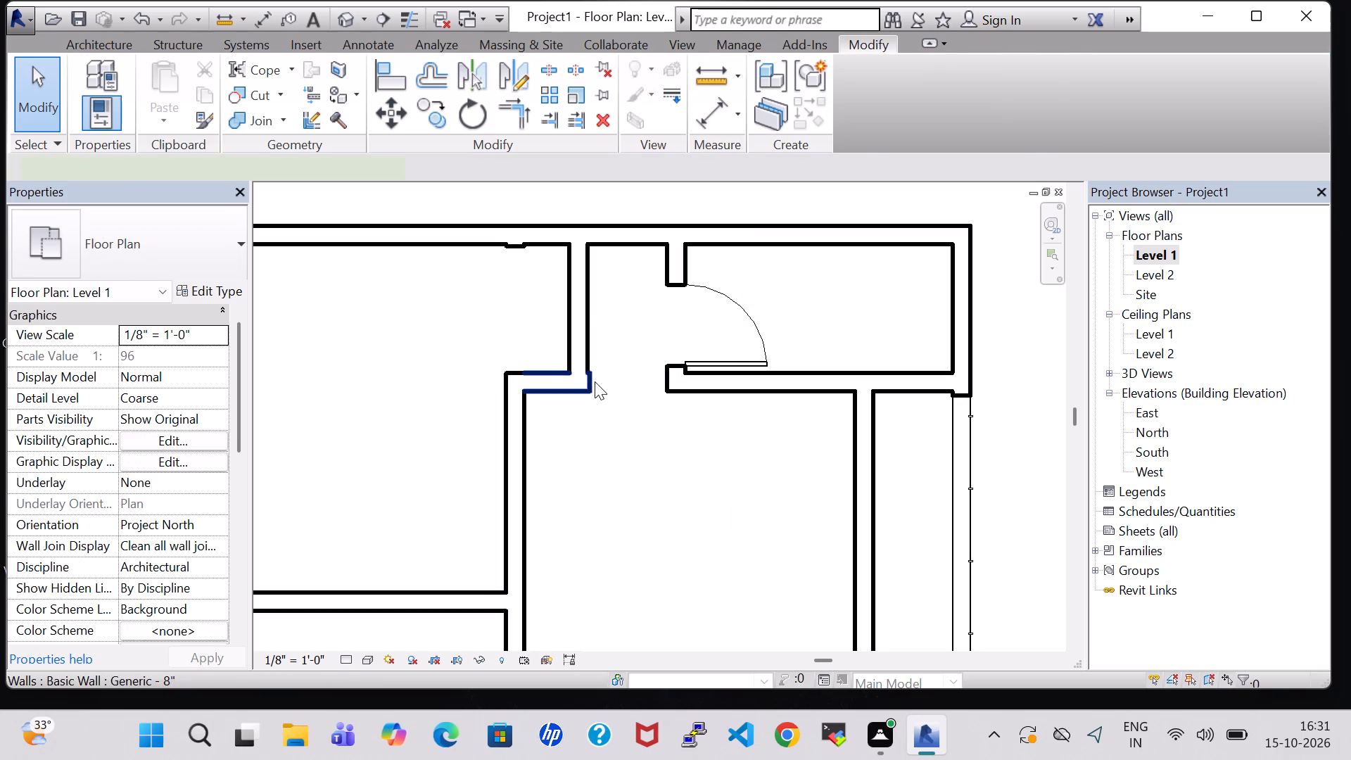
{"action": "key", "text": "Left"}
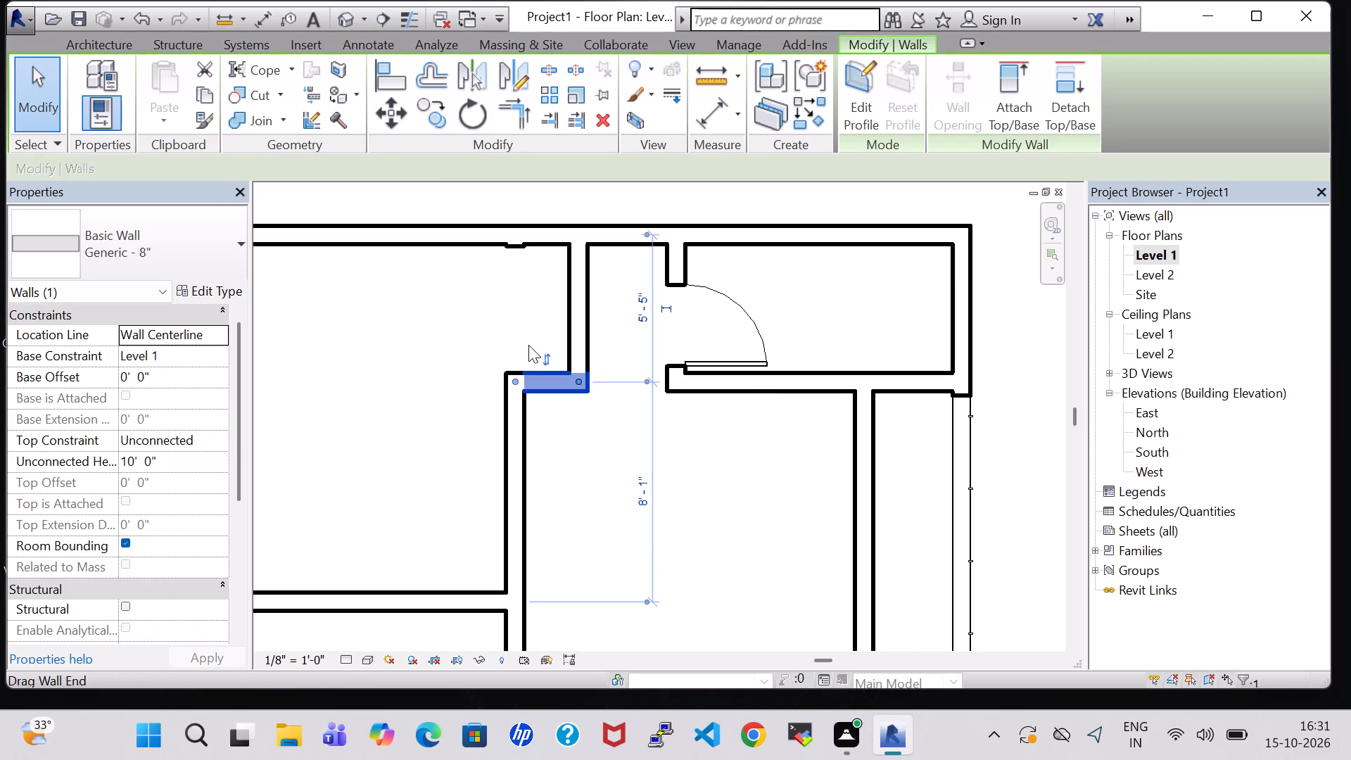
{"action": "left_click", "coordinate": [493, 329]}
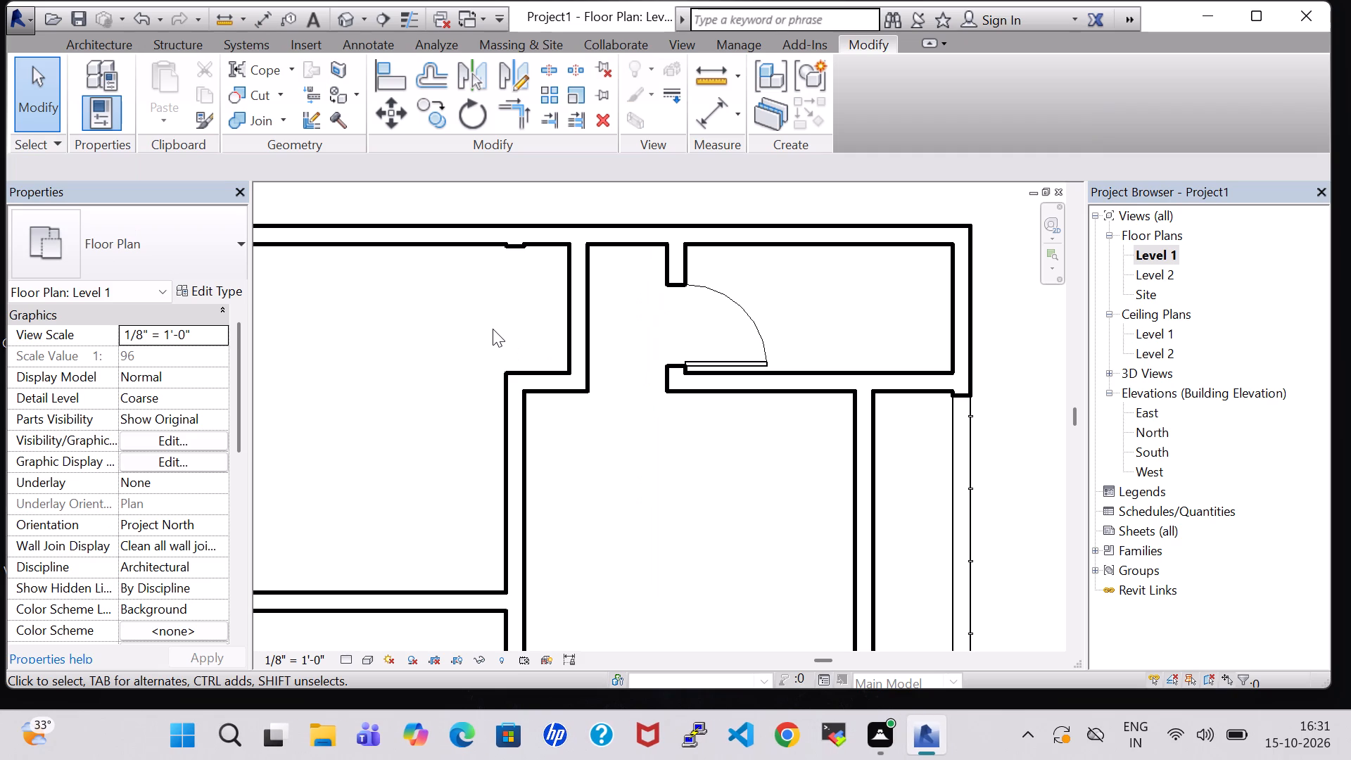
Delete the leftover wall stub at the top outer wall of the upper-left room.
{"action": "left_click", "coordinate": [512, 247]}
{"action": "key", "text": "Delete"}
{"action": "left_click", "coordinate": [675, 514]}
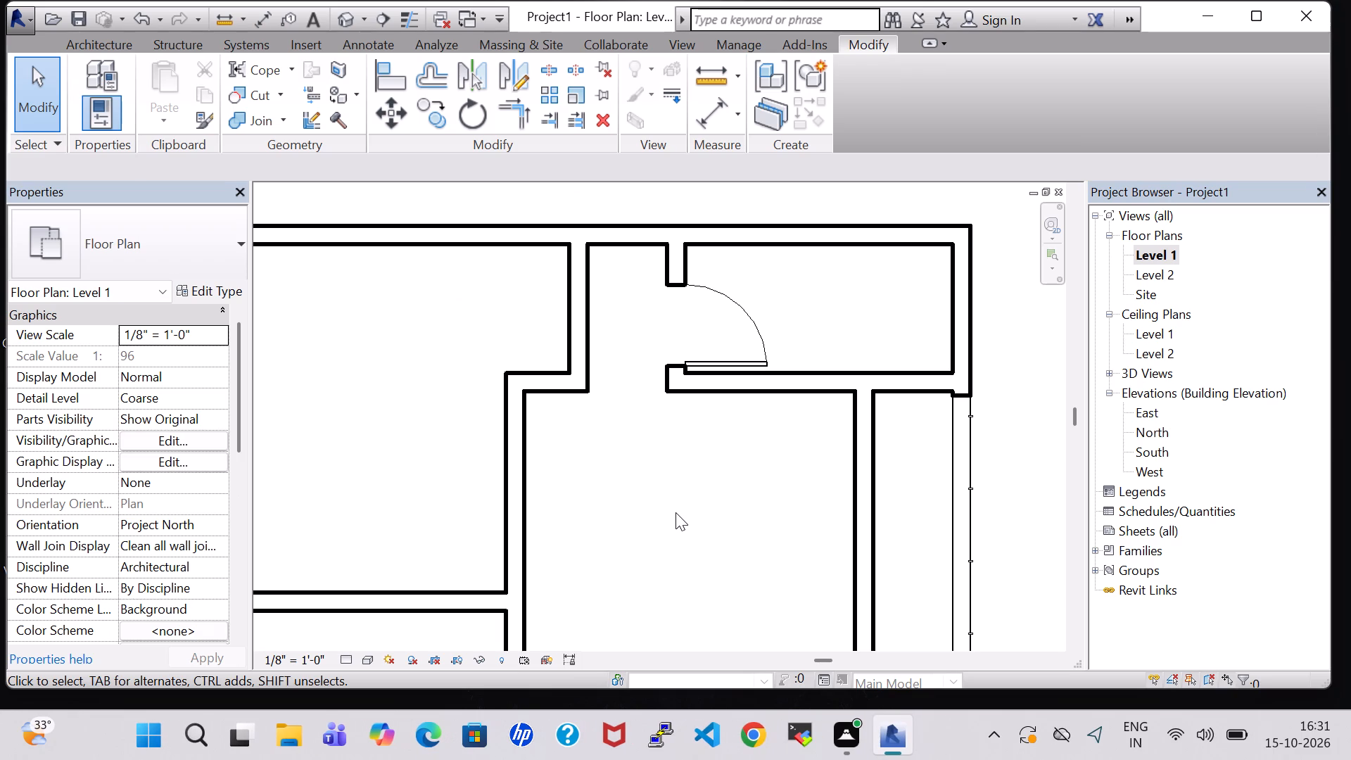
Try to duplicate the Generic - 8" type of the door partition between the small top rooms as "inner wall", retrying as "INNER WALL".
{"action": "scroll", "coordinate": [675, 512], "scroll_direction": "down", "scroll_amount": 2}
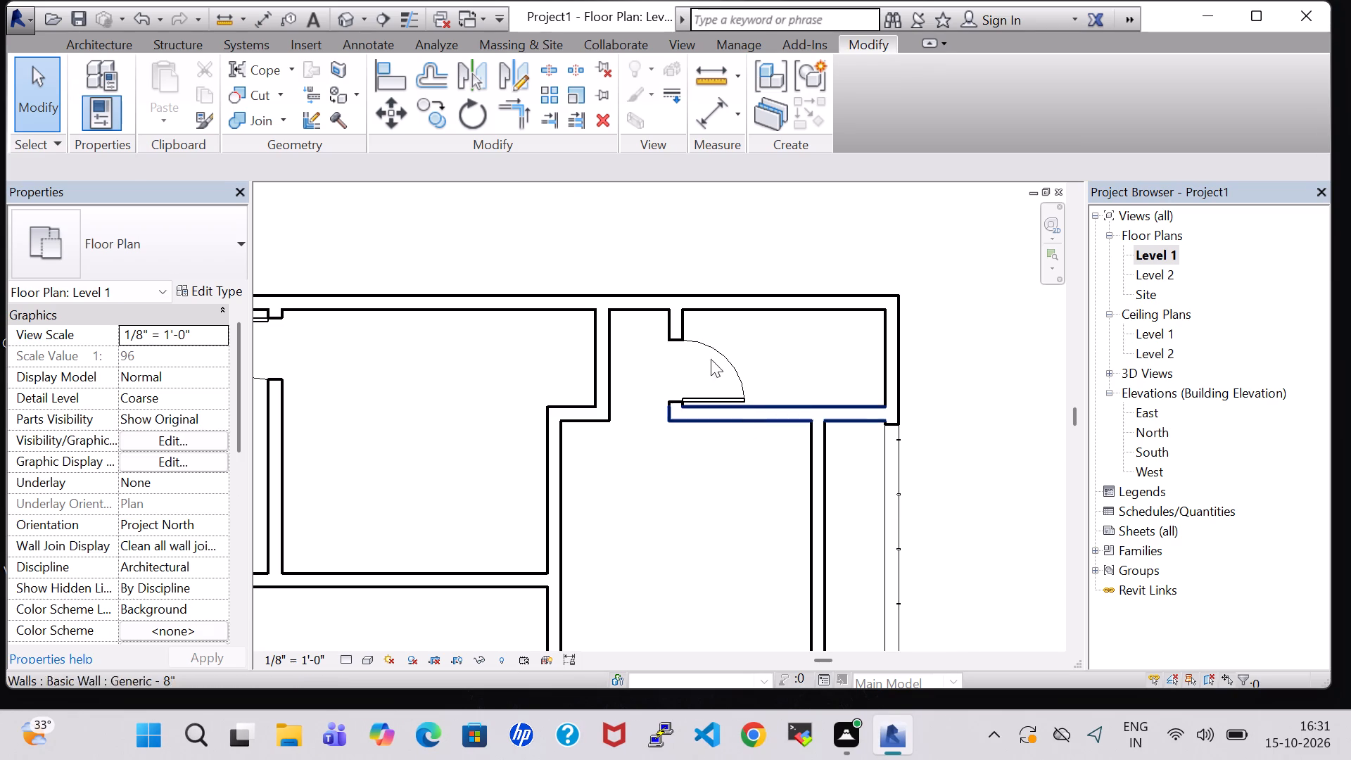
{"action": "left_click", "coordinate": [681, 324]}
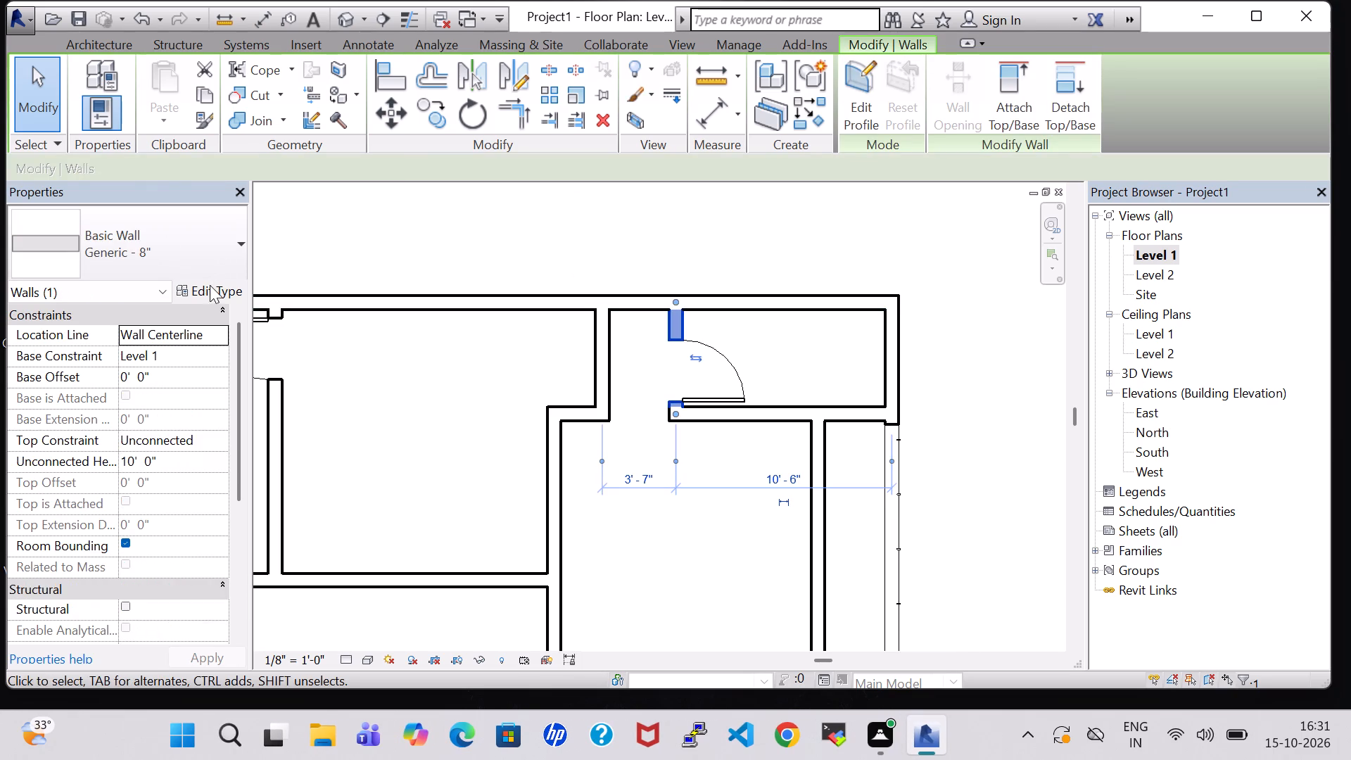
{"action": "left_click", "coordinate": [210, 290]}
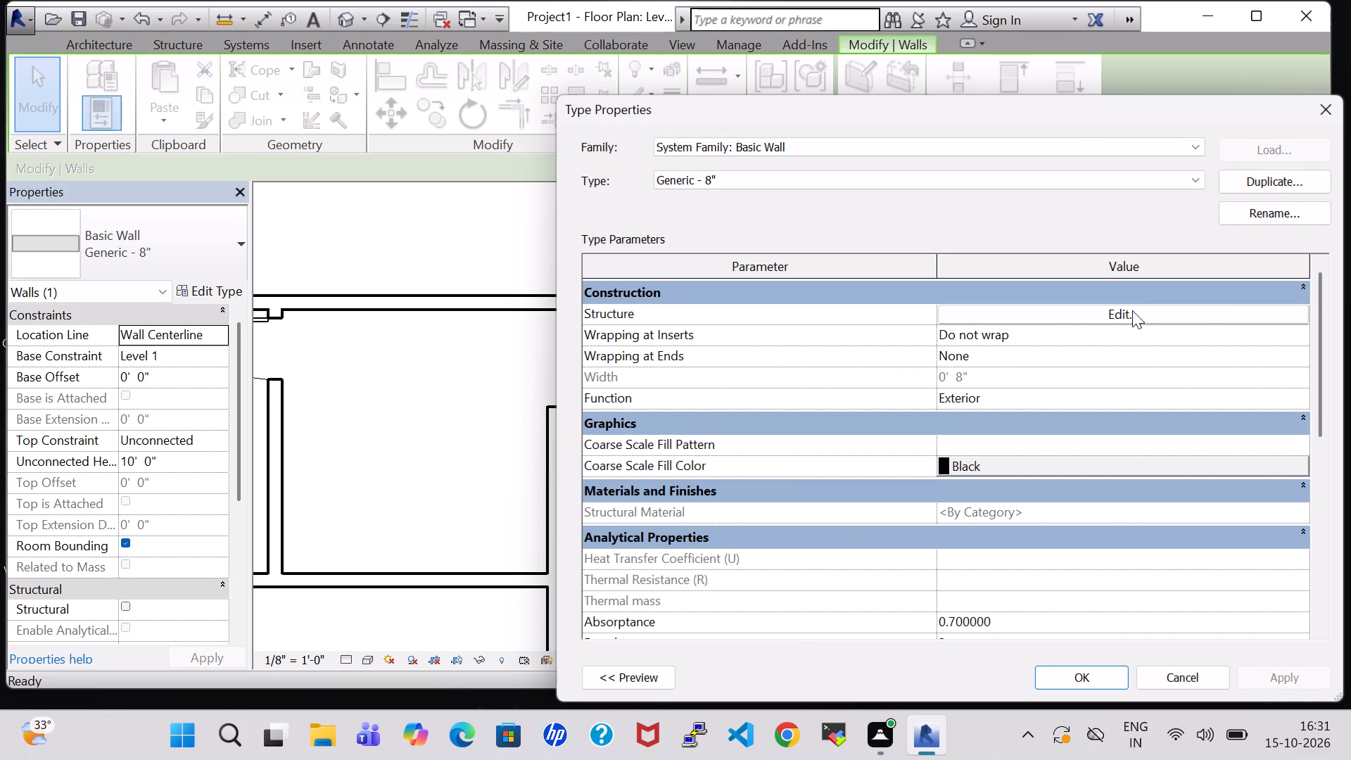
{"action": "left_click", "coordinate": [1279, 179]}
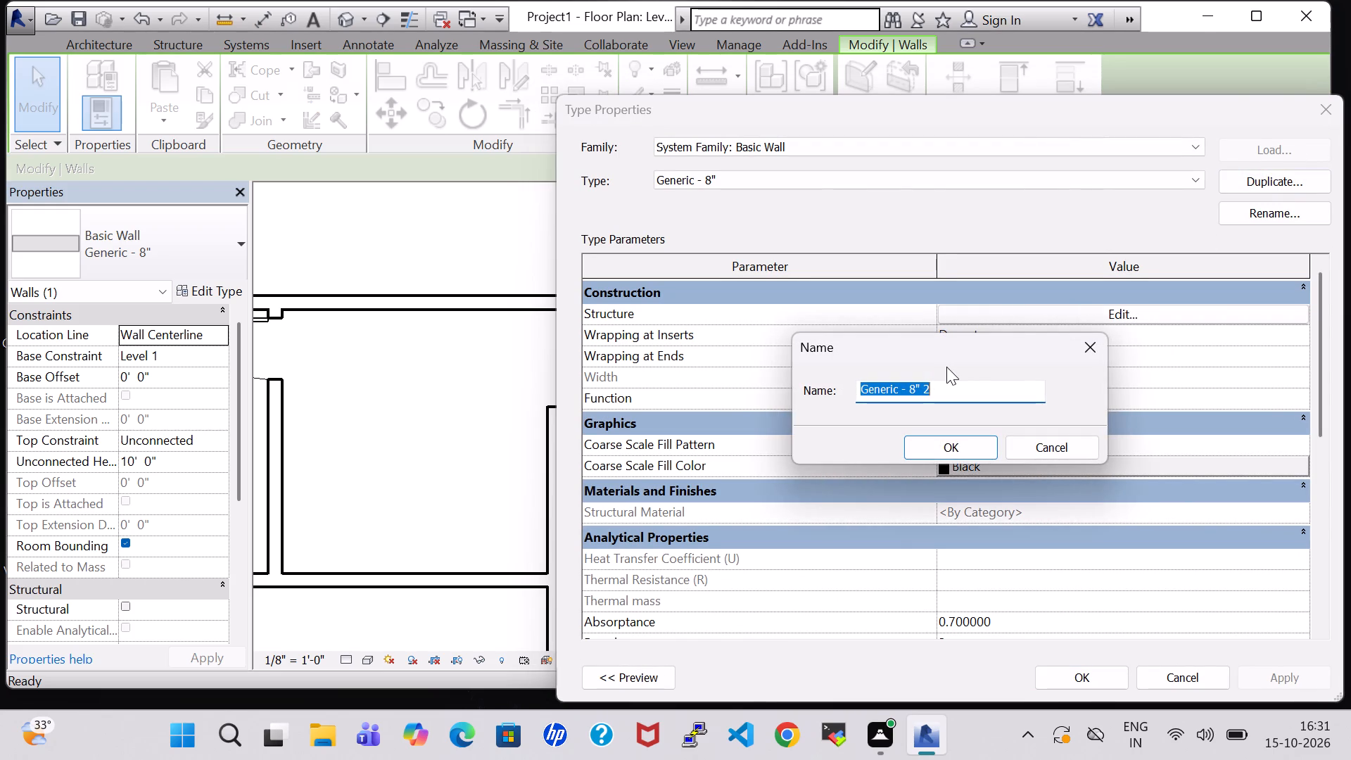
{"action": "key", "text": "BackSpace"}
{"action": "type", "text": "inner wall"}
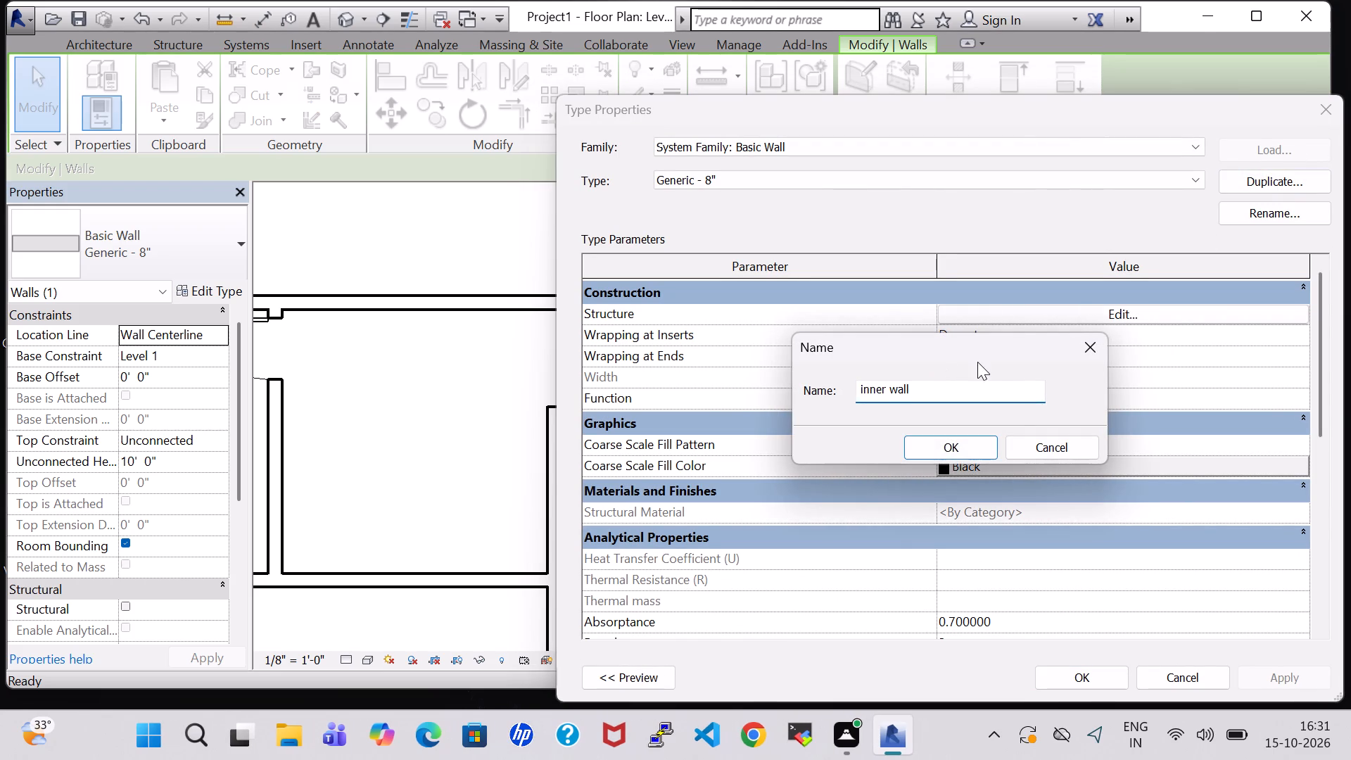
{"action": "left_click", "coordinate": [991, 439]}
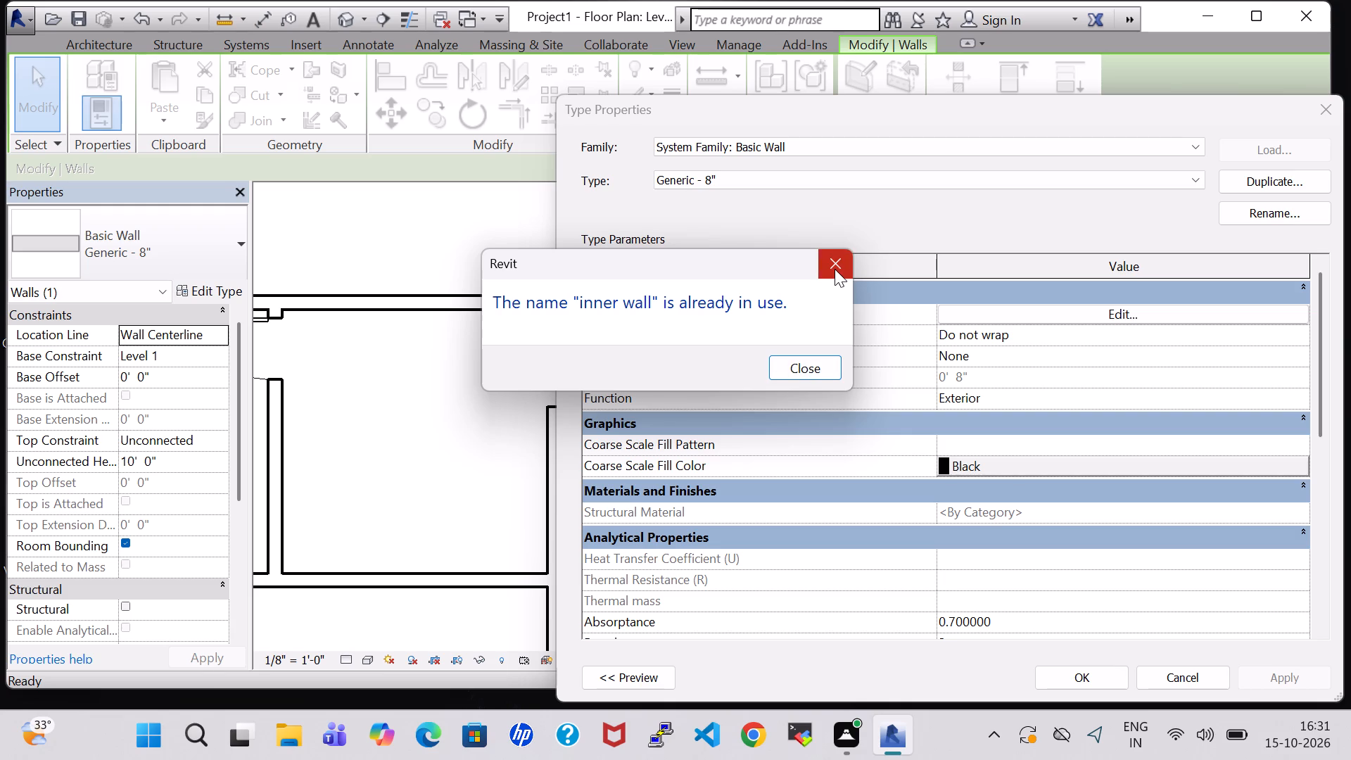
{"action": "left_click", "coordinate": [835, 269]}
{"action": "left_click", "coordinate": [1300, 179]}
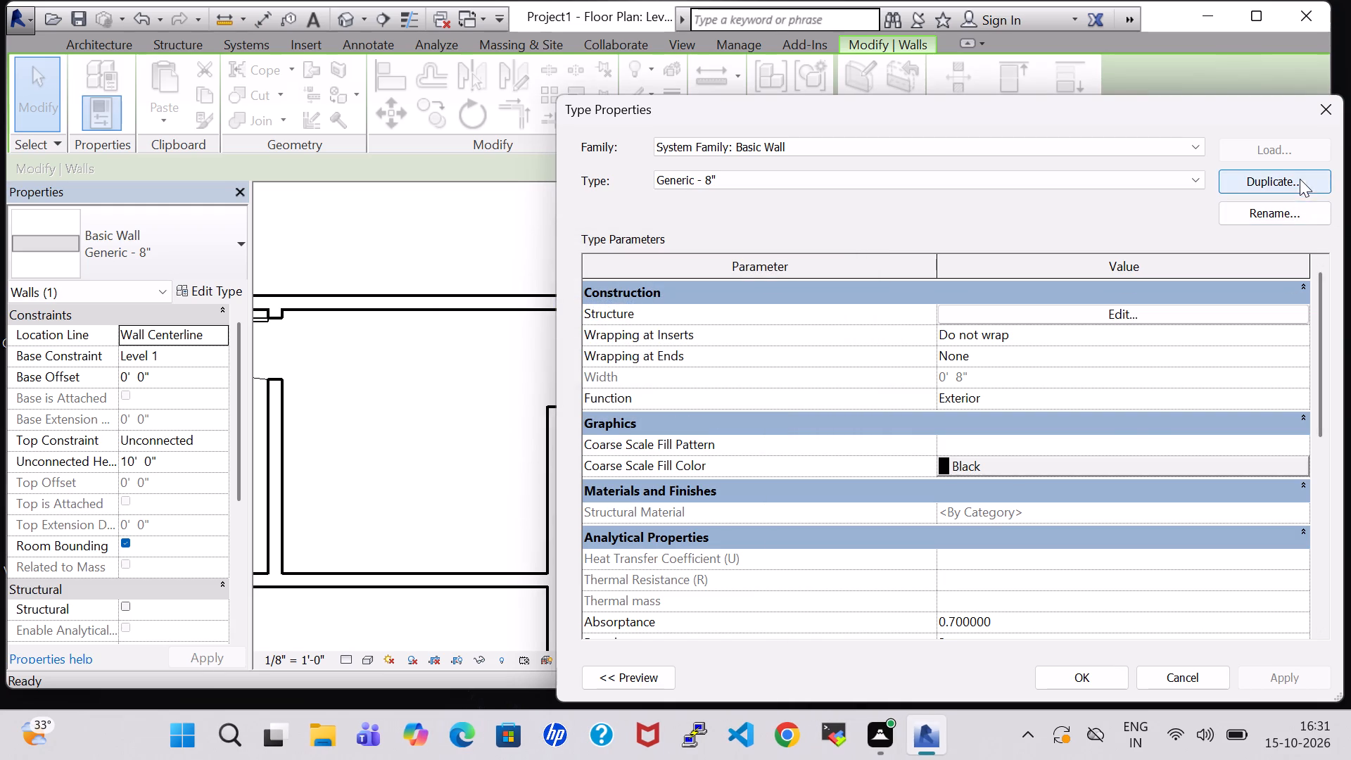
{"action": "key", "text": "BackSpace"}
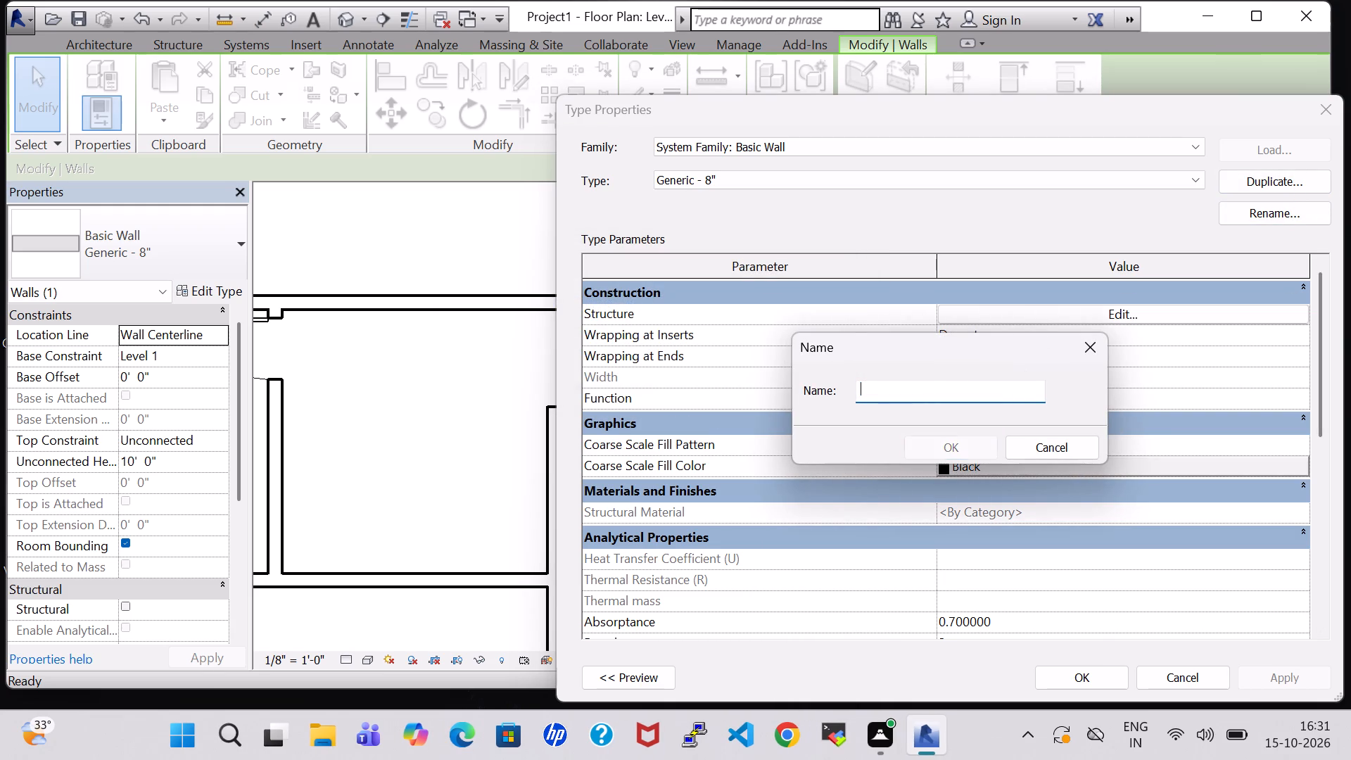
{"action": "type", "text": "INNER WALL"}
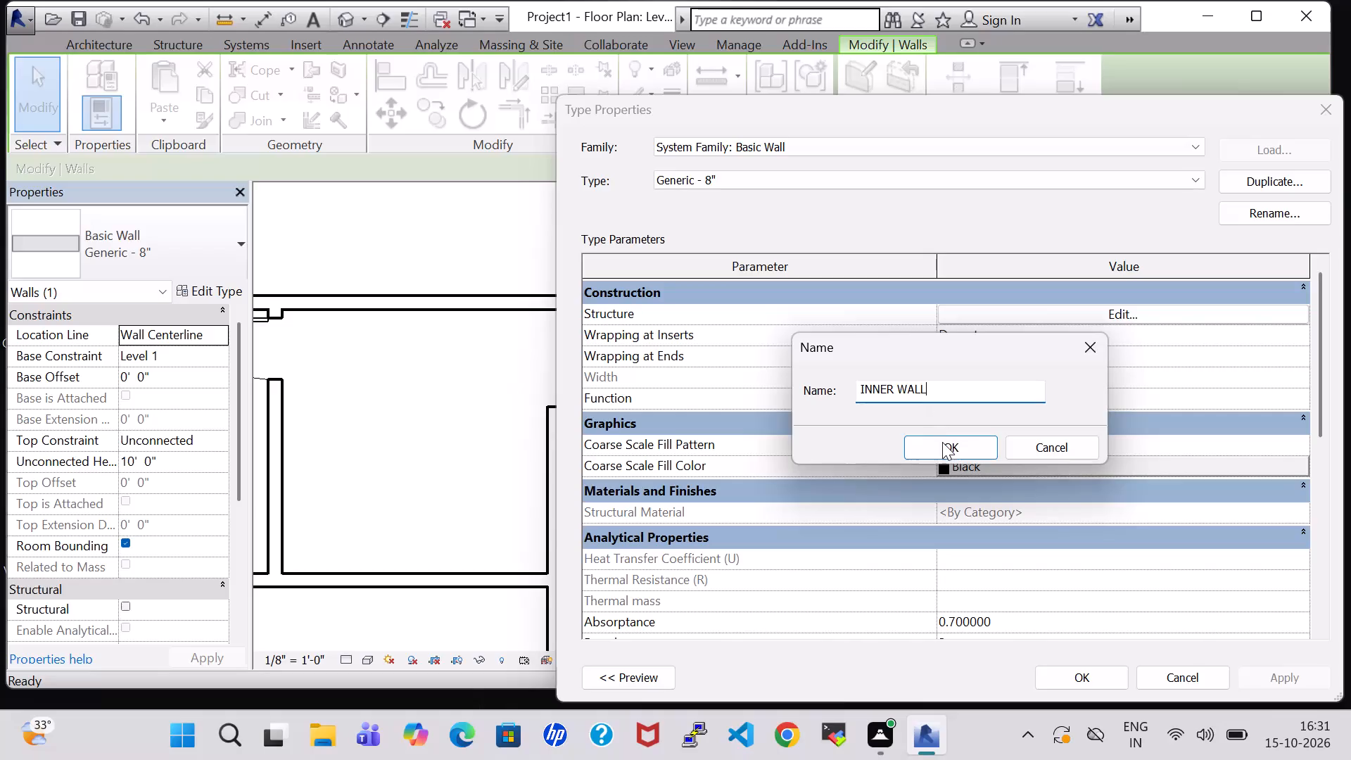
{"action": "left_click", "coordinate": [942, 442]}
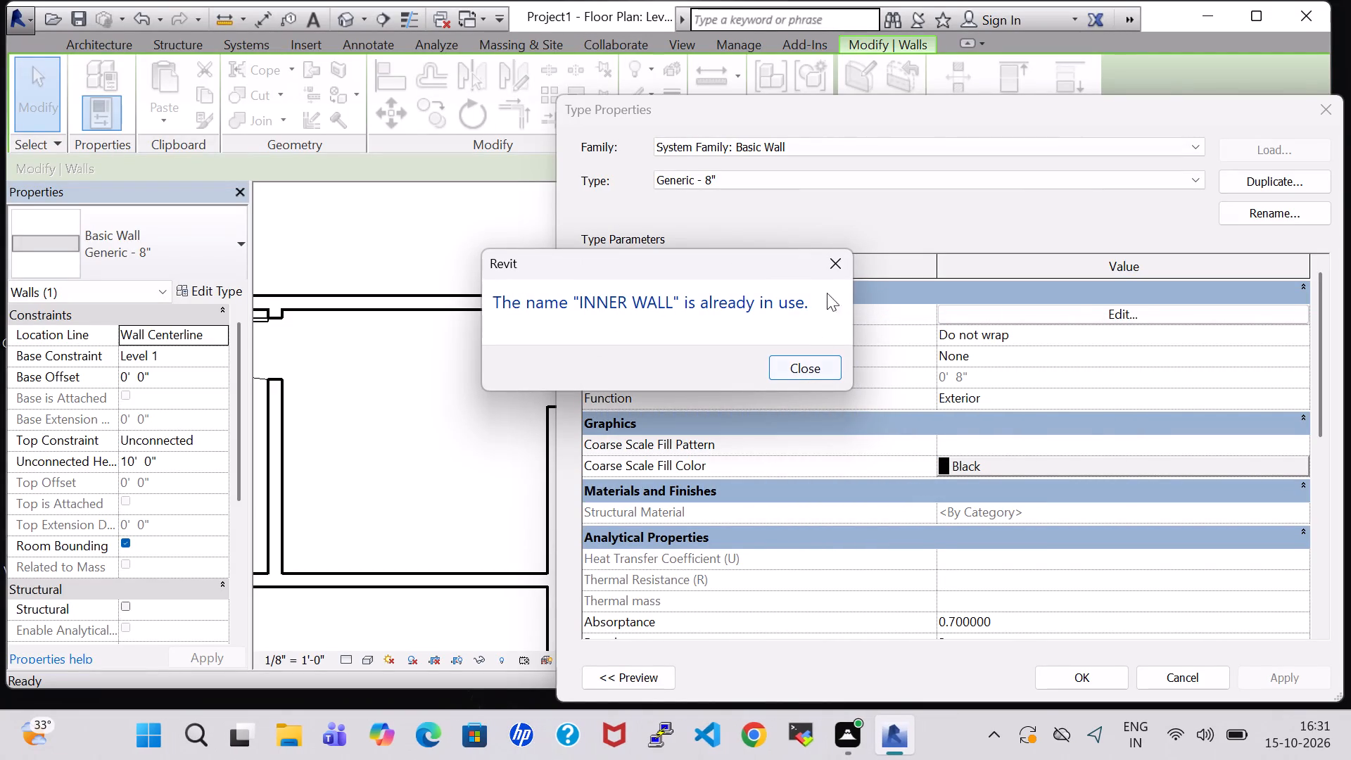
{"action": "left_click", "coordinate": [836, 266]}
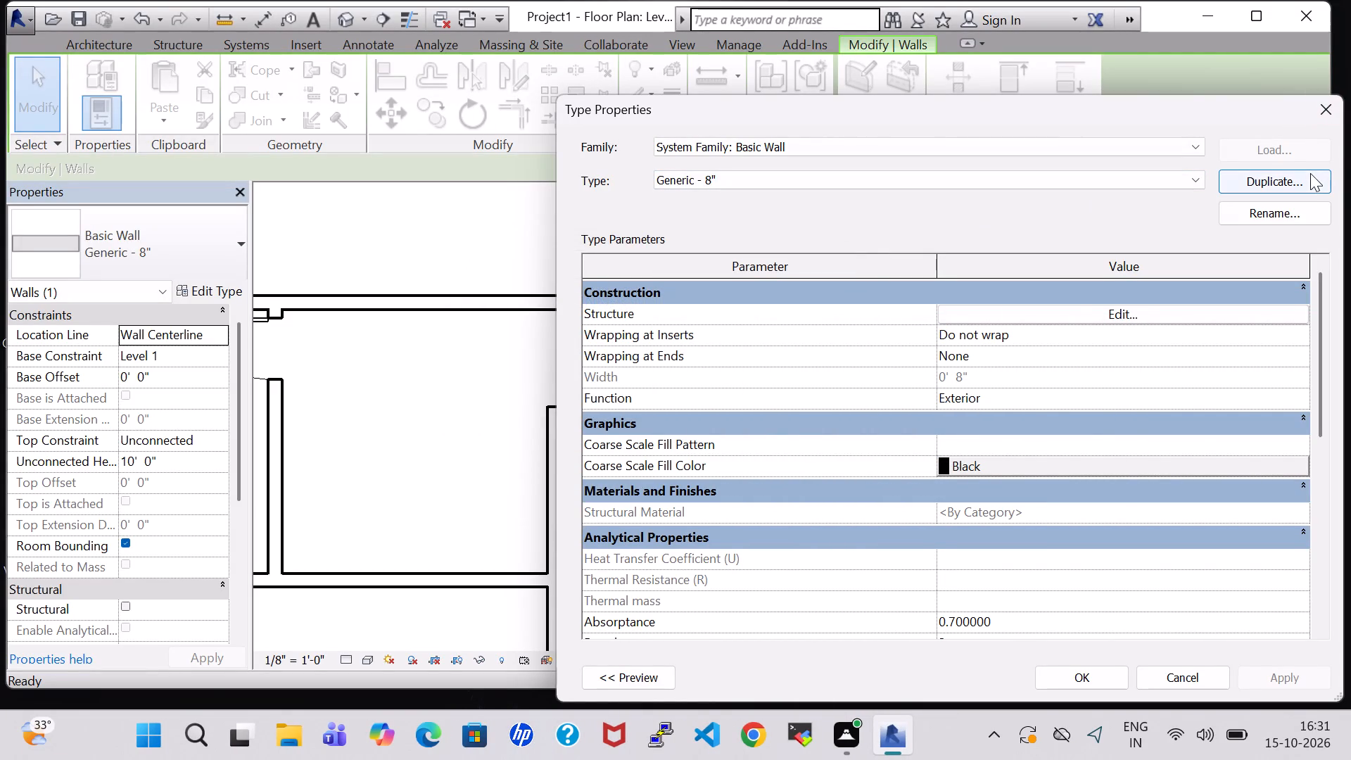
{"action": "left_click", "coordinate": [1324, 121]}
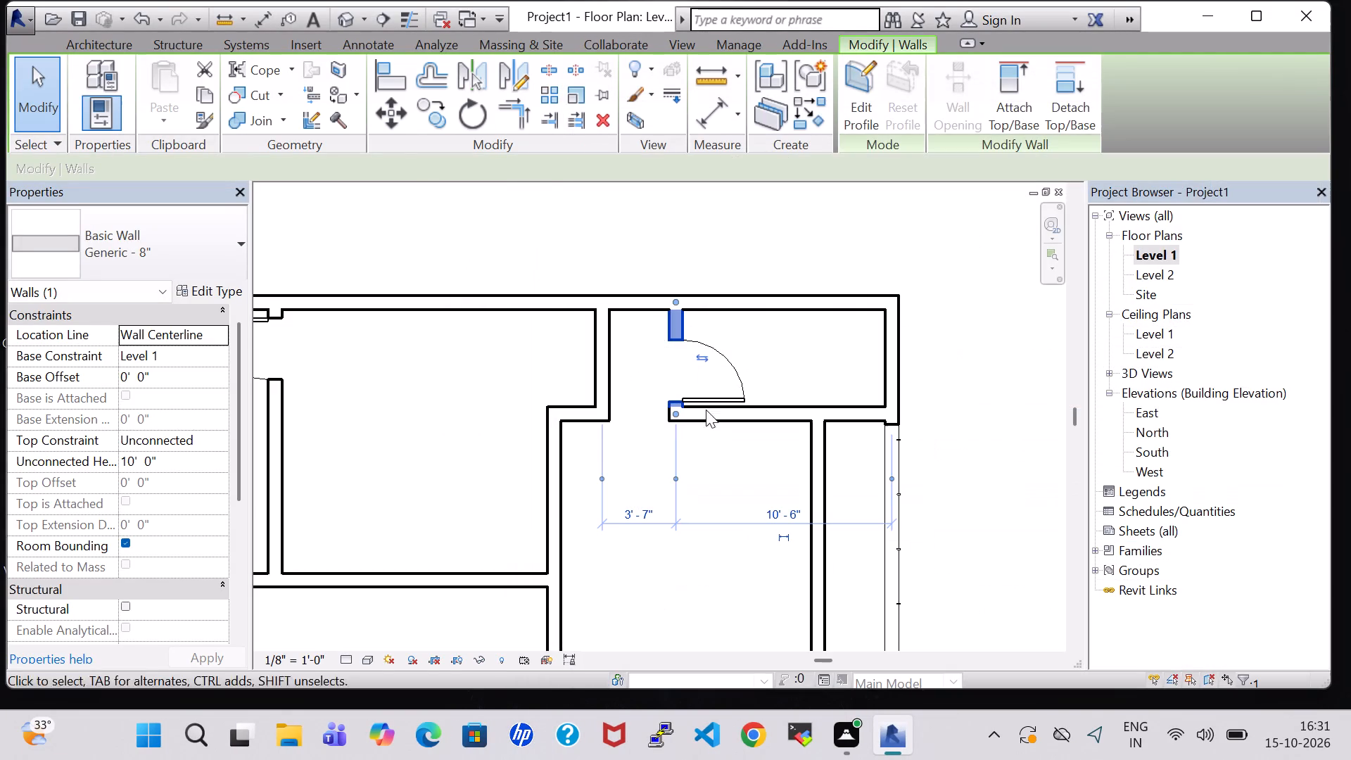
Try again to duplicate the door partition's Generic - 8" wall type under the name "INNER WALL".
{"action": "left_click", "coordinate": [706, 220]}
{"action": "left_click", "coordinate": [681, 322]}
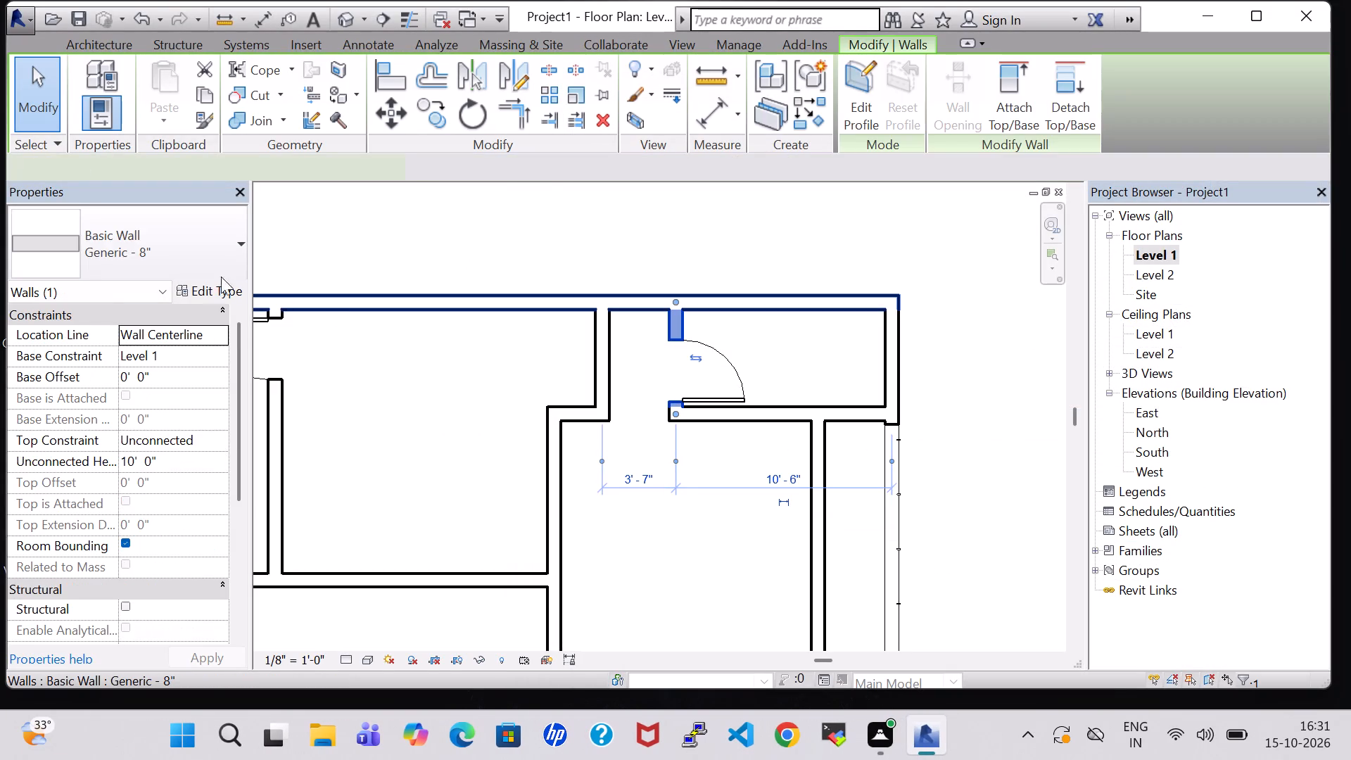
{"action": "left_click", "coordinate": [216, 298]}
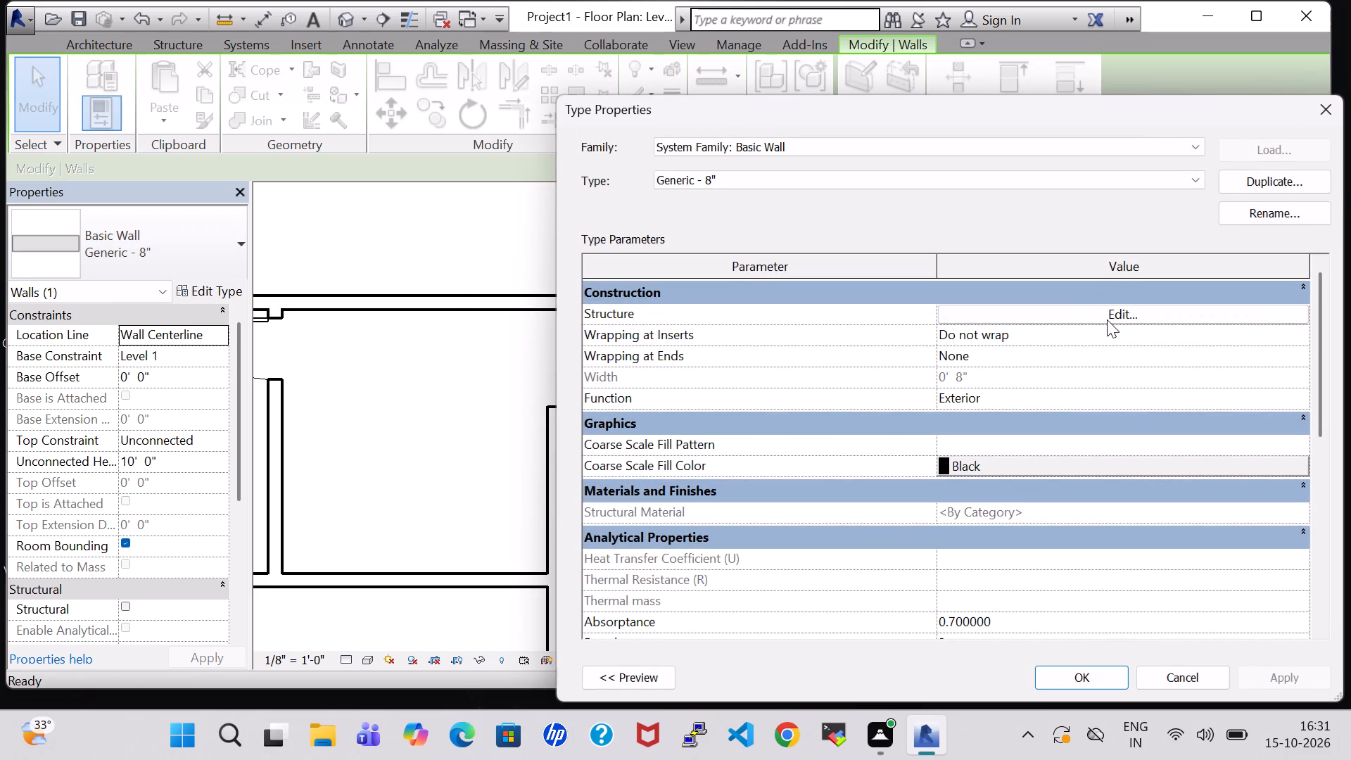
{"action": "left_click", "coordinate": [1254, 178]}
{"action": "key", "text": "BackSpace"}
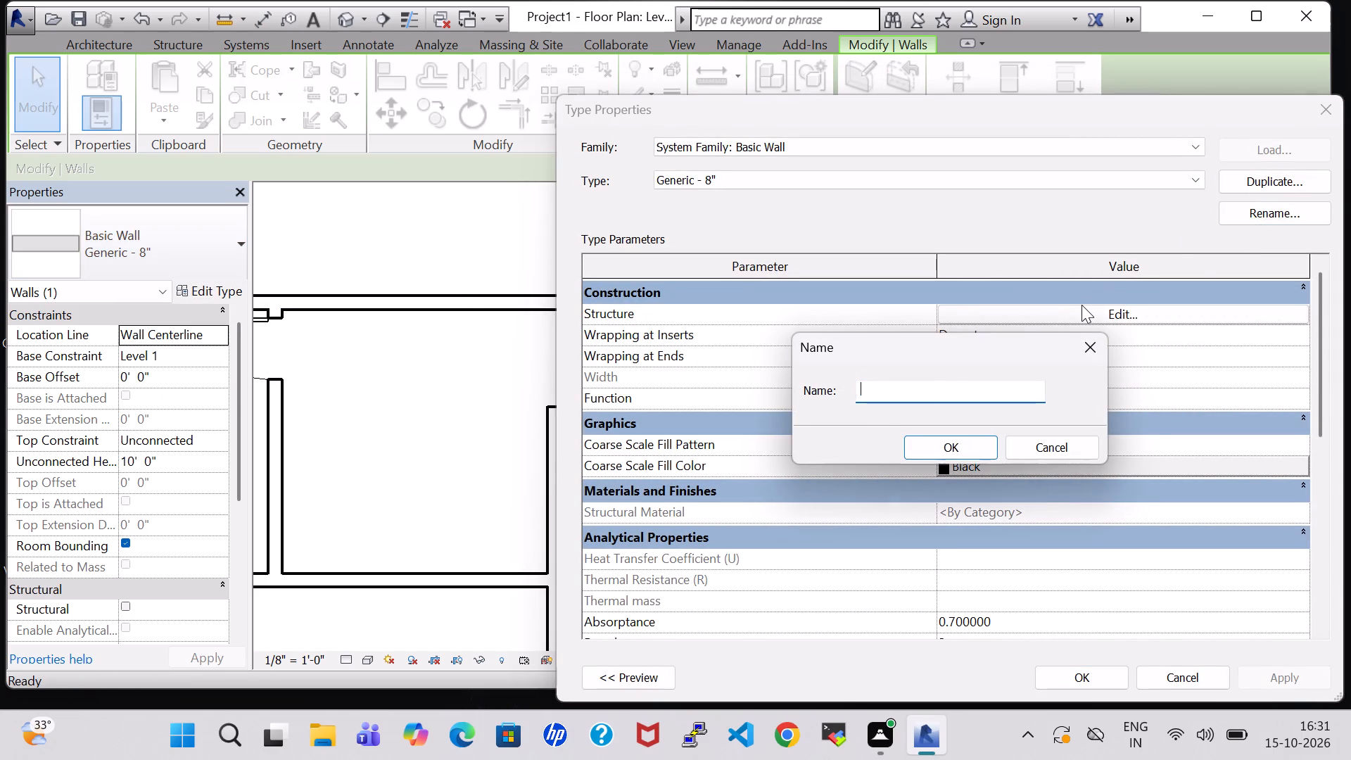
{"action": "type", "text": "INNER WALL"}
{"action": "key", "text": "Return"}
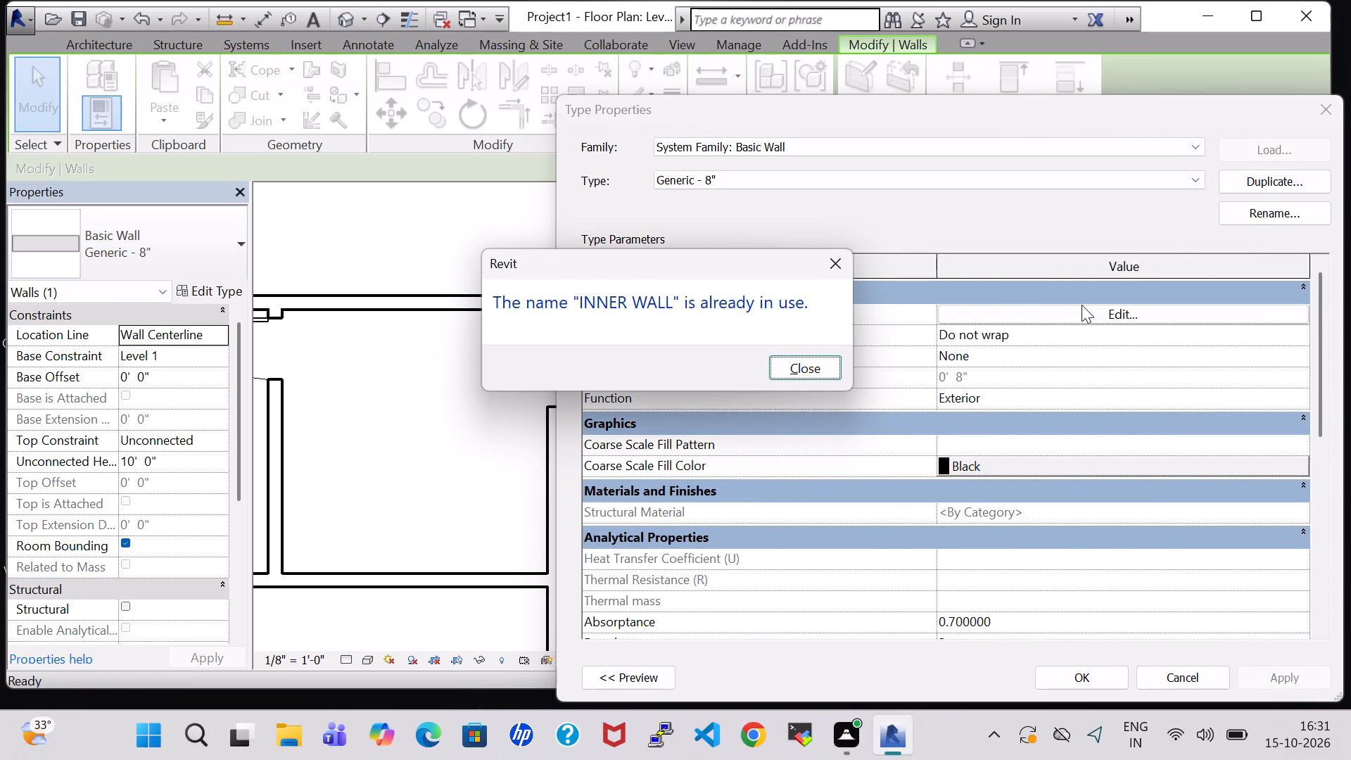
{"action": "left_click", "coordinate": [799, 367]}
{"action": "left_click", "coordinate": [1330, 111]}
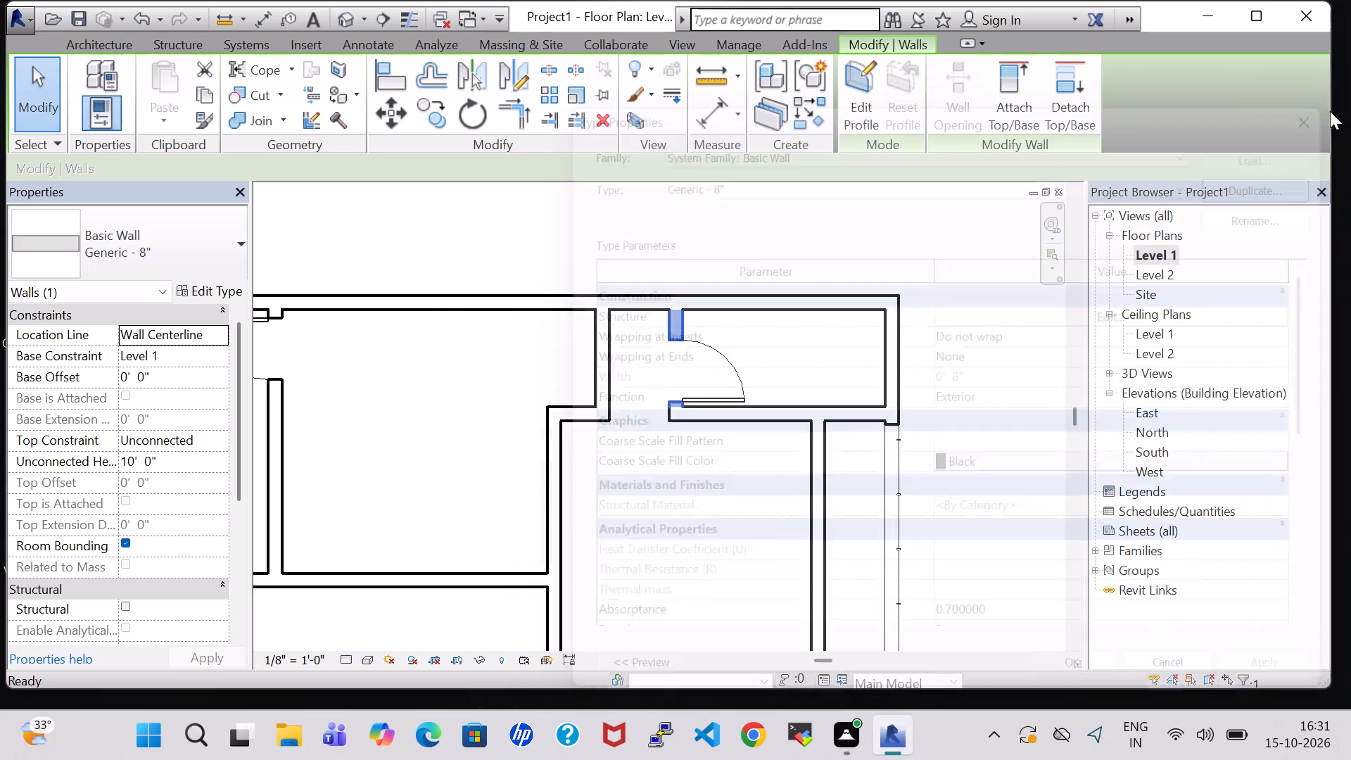
Change the door partition between the two small top rooms to the INNER WALL type.
{"action": "left_click", "coordinate": [222, 246]}
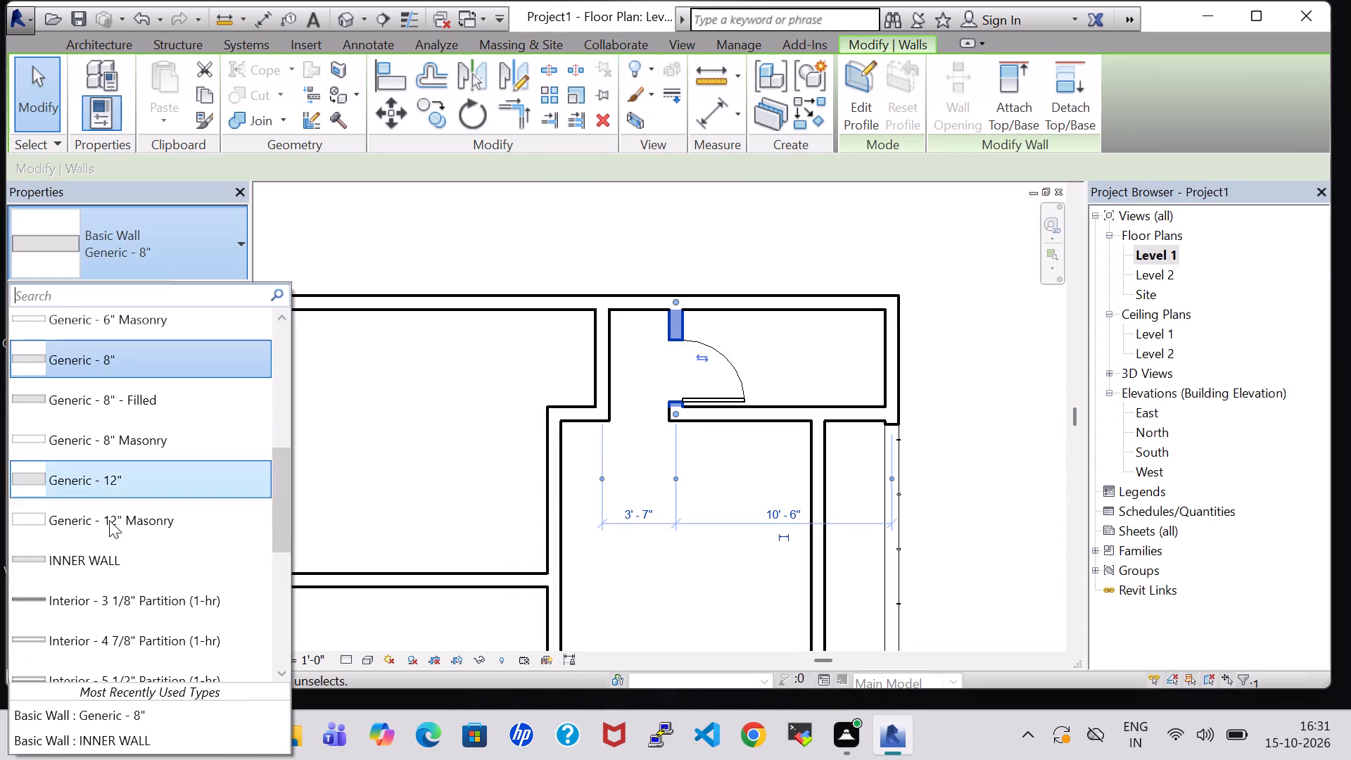
{"action": "left_click", "coordinate": [114, 562]}
{"action": "left_click", "coordinate": [976, 278]}
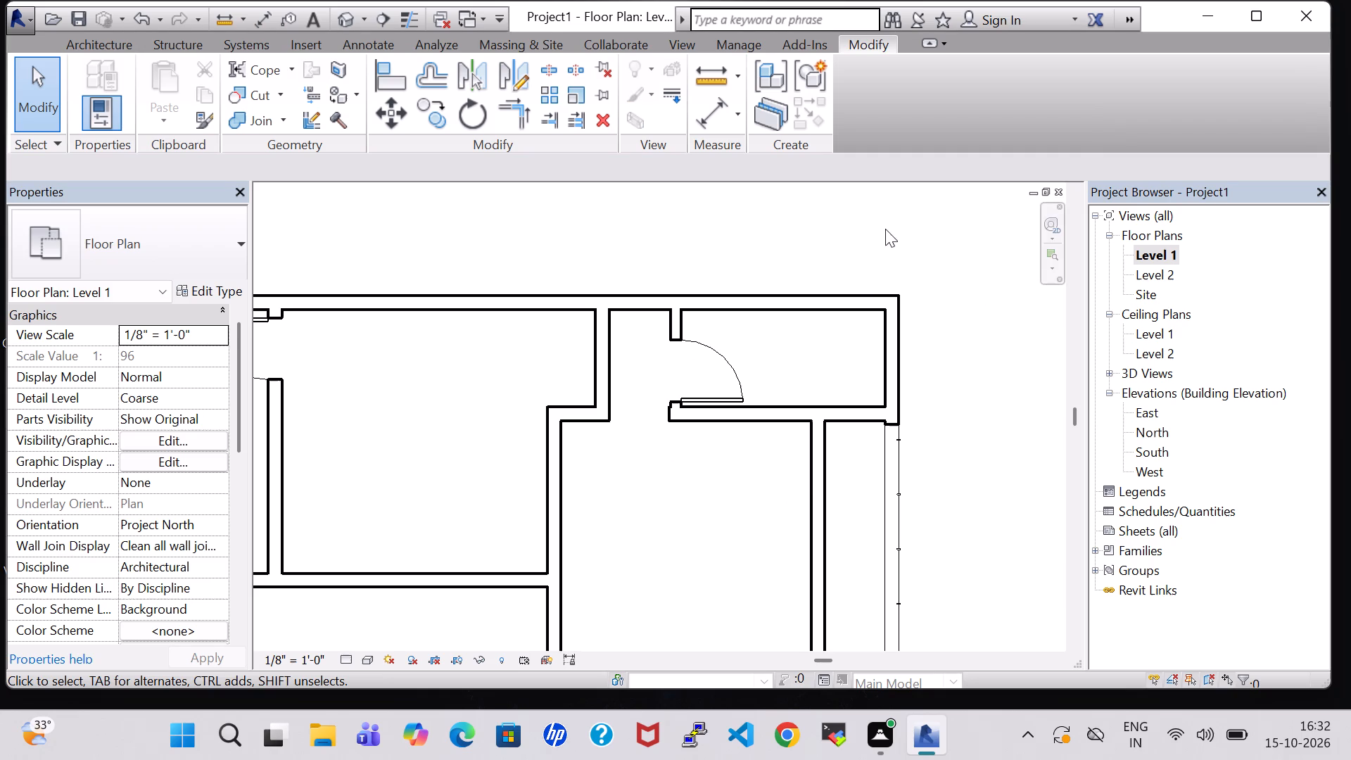
Change the two long side walls of the room below the small top rooms to the INNER WALL type.
{"action": "middle_click_drag", "start_coordinate": [972, 246], "coordinate": [952, 240]}
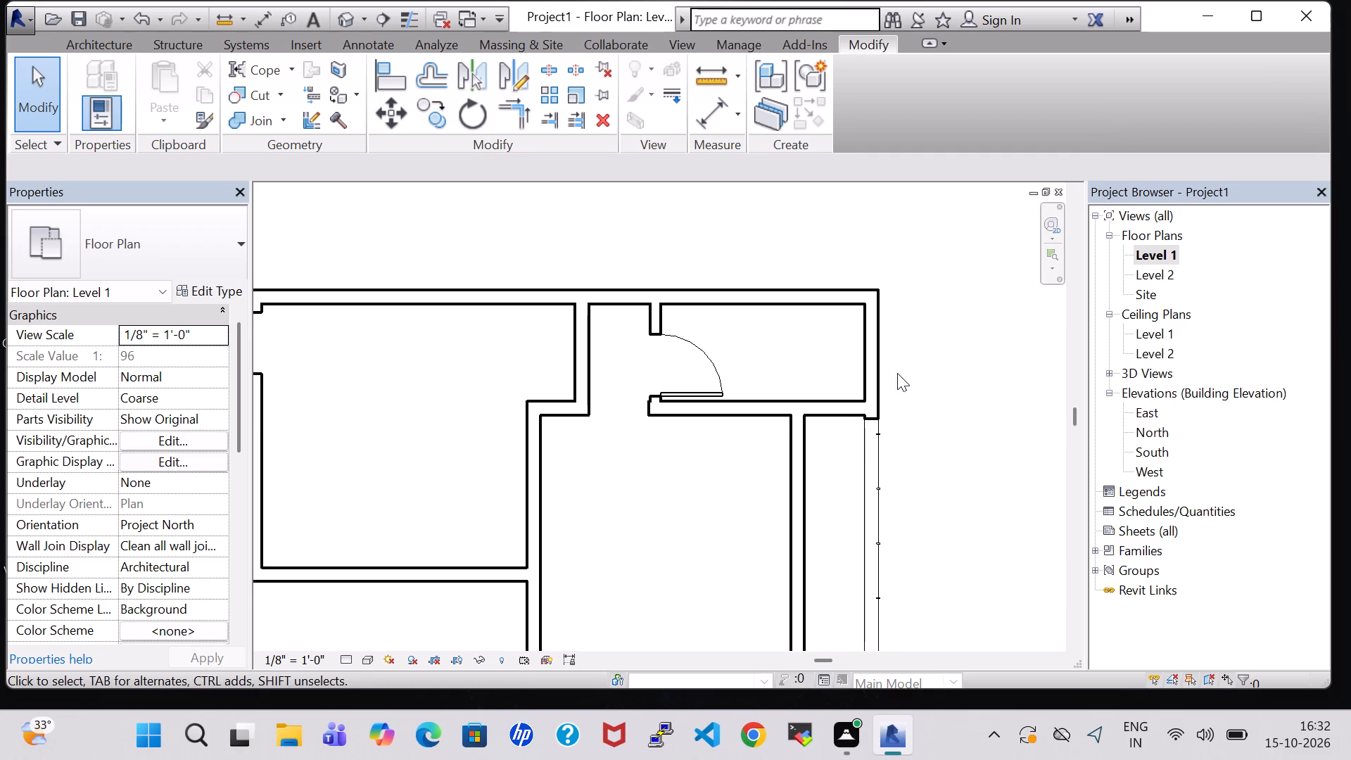
{"action": "scroll", "coordinate": [737, 500], "scroll_direction": "down", "scroll_amount": 1}
{"action": "middle_click_drag", "start_coordinate": [737, 500], "coordinate": [704, 393]}
{"action": "left_click", "coordinate": [753, 409]}
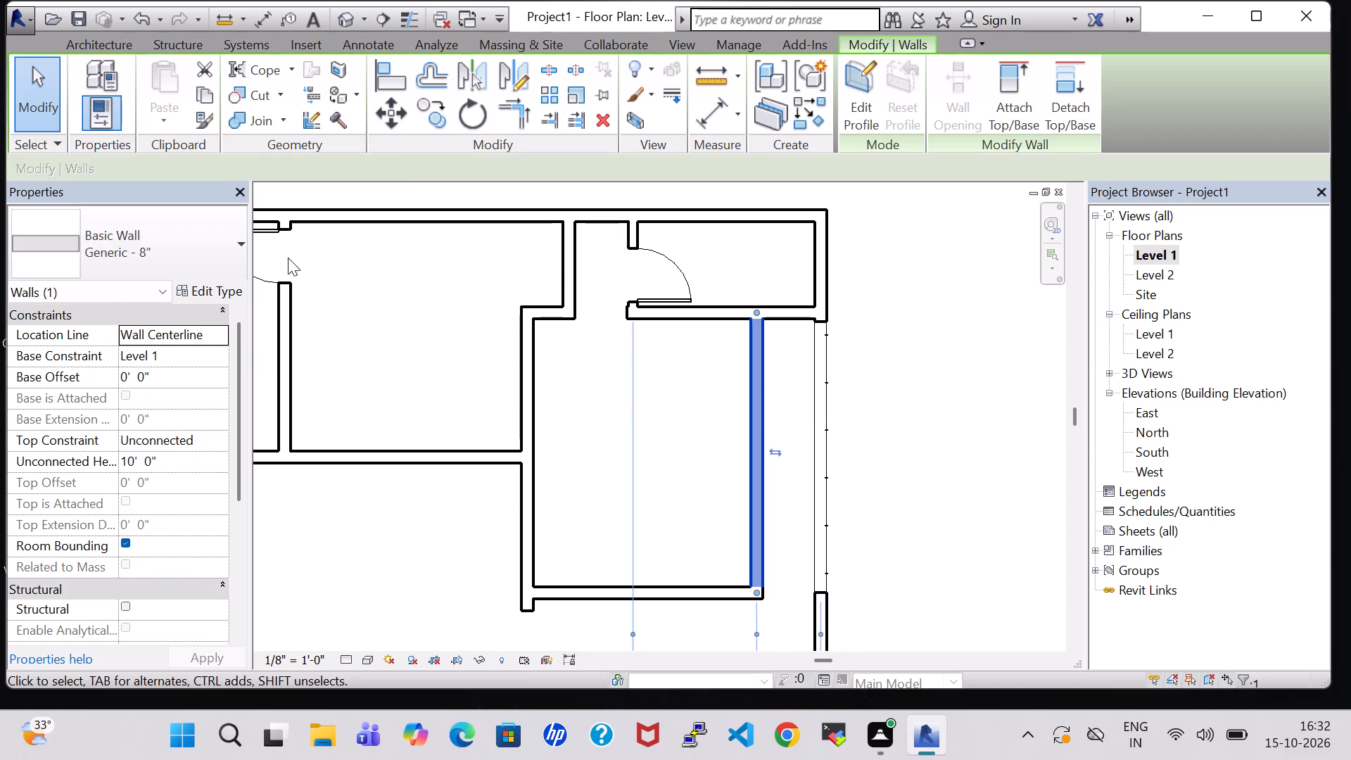
{"action": "left_click", "coordinate": [241, 248]}
{"action": "left_click", "coordinate": [133, 551]}
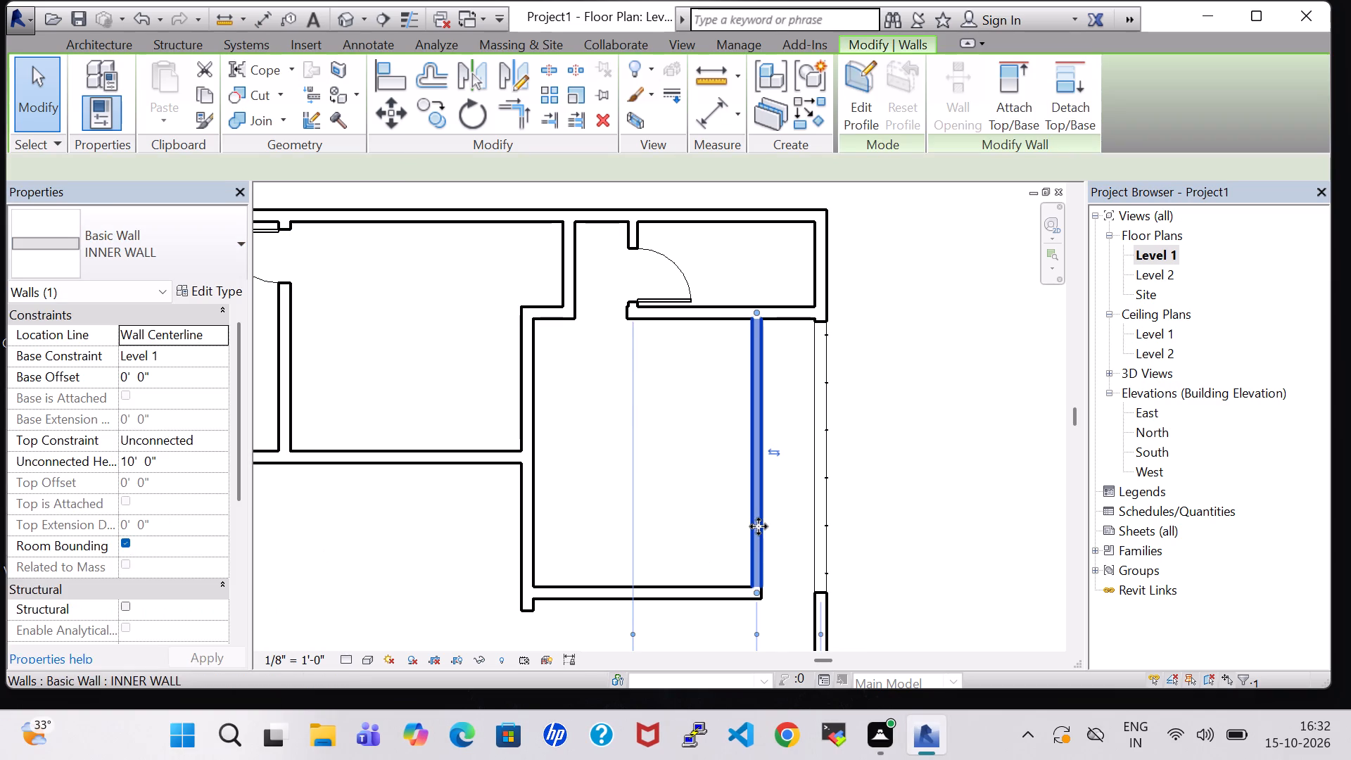
{"action": "left_click", "coordinate": [528, 403]}
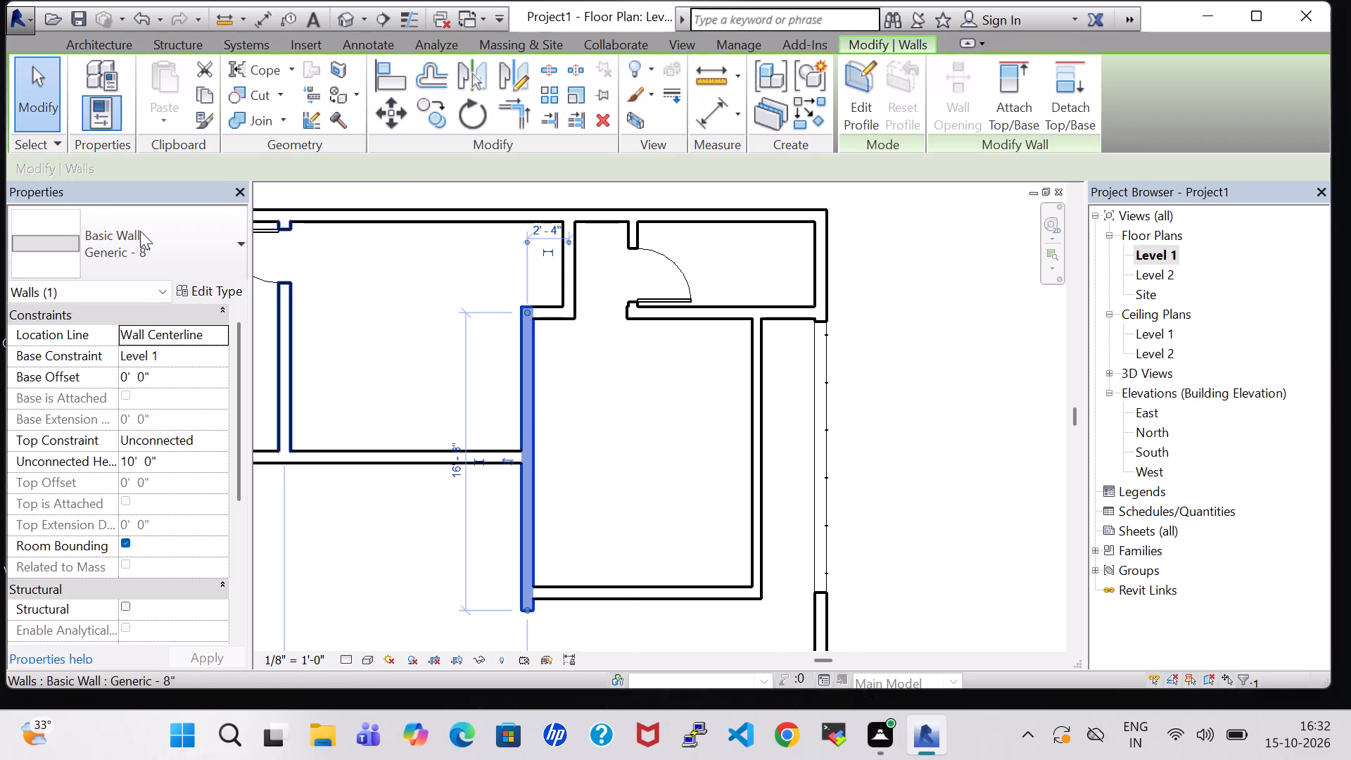
{"action": "left_click", "coordinate": [140, 231]}
{"action": "left_click", "coordinate": [113, 558]}
{"action": "left_click", "coordinate": [970, 470]}
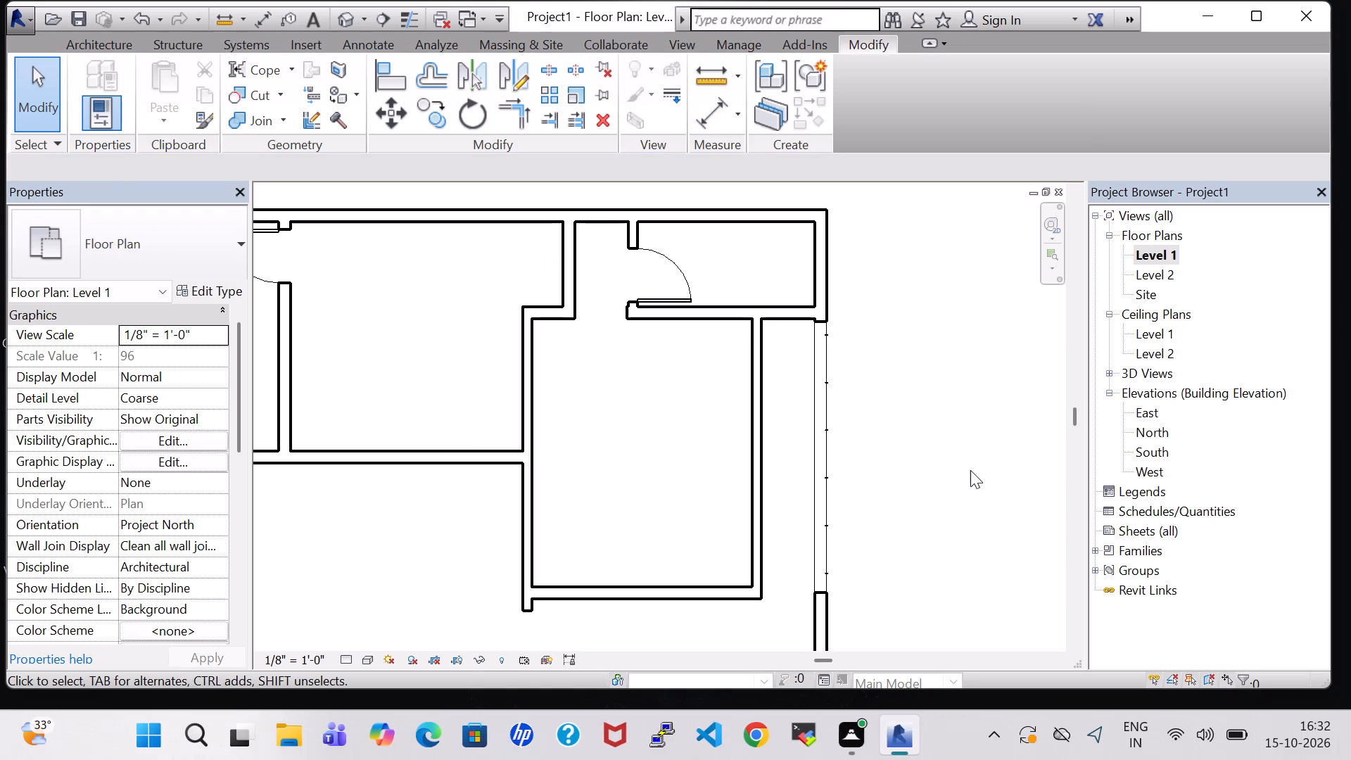
{"action": "middle_click_drag", "start_coordinate": [970, 470], "coordinate": [972, 387]}
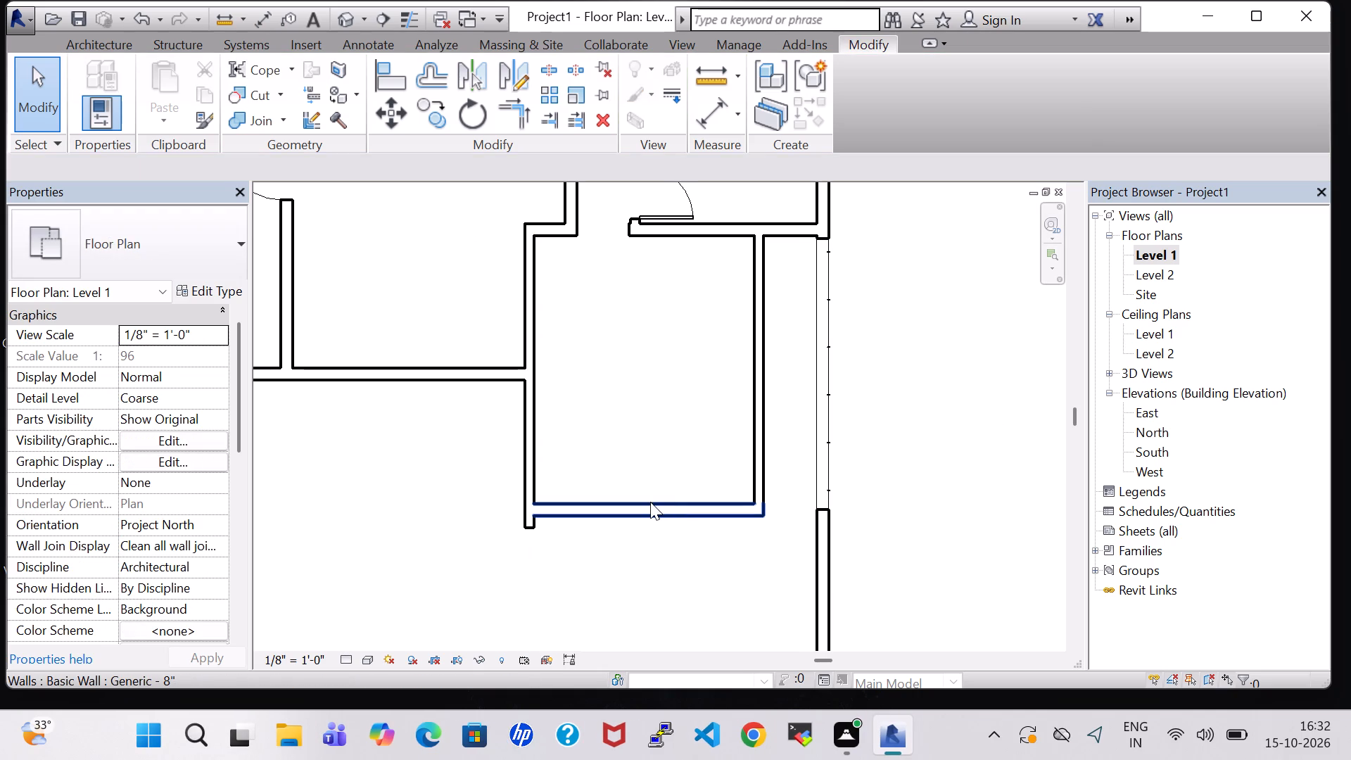
Change the short jog wall and the adjoining upright wall beside the top passage to the INNER WALL type.
{"action": "scroll", "coordinate": [671, 340], "scroll_direction": "down", "scroll_amount": 1}
{"action": "middle_click_drag", "start_coordinate": [671, 340], "coordinate": [763, 380]}
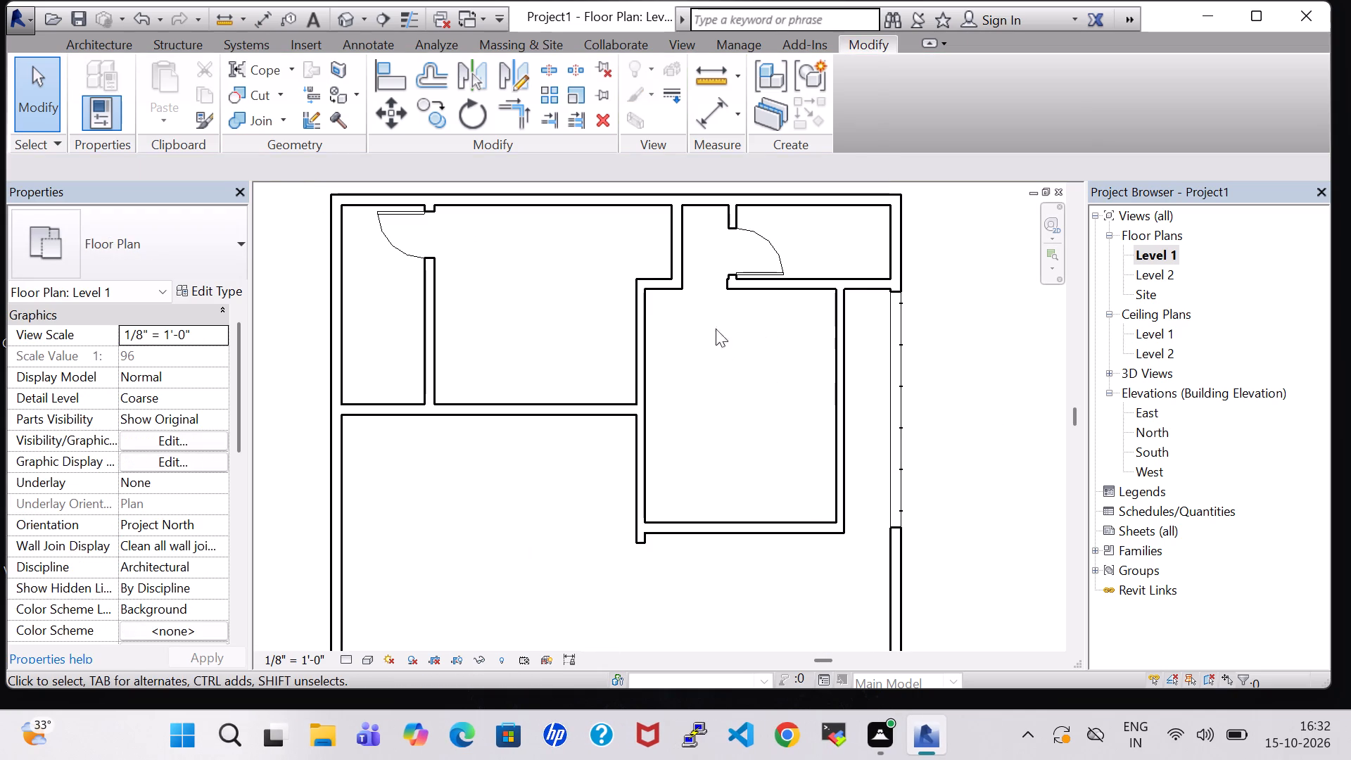
{"action": "left_click", "coordinate": [666, 285]}
{"action": "left_click", "coordinate": [168, 246]}
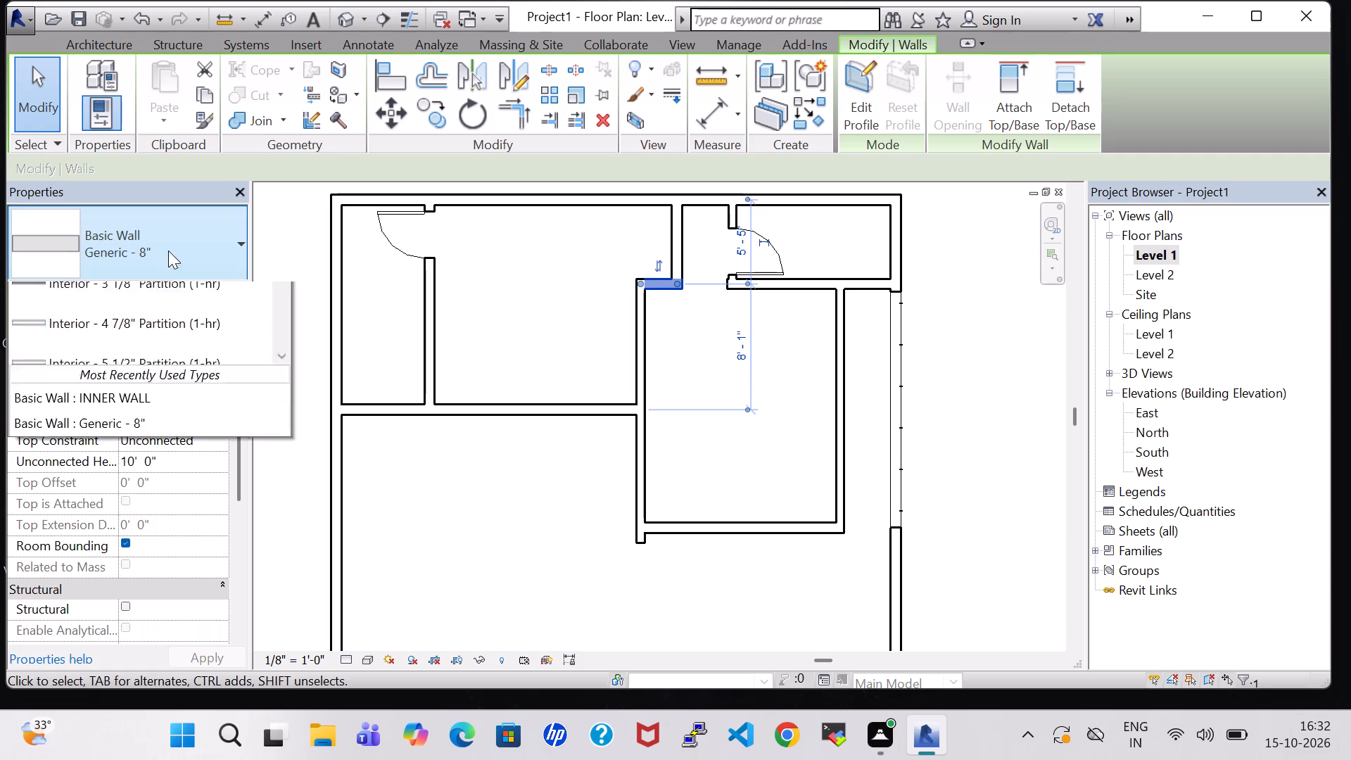
{"action": "left_click", "coordinate": [141, 557]}
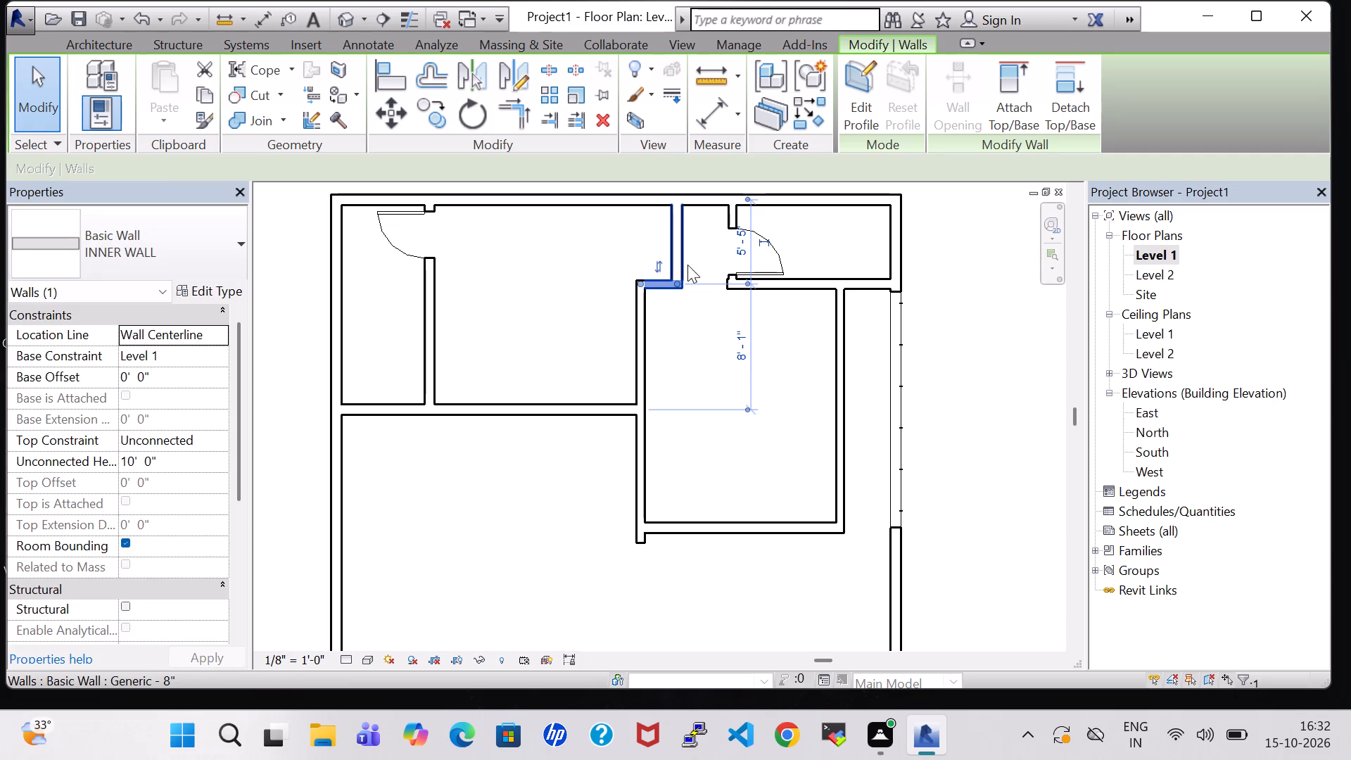
{"action": "left_click", "coordinate": [685, 251]}
{"action": "left_click", "coordinate": [214, 229]}
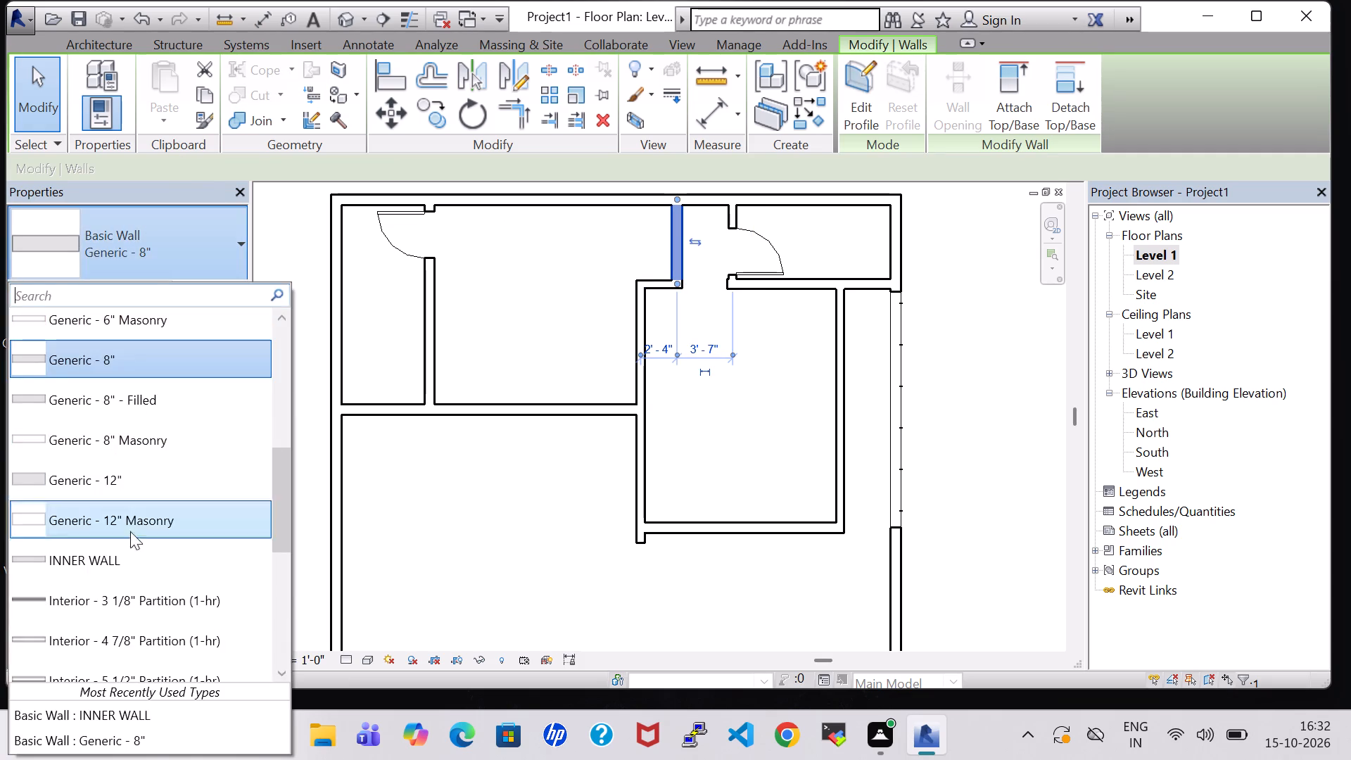
{"action": "left_click", "coordinate": [134, 552]}
{"action": "left_click", "coordinate": [1001, 357]}
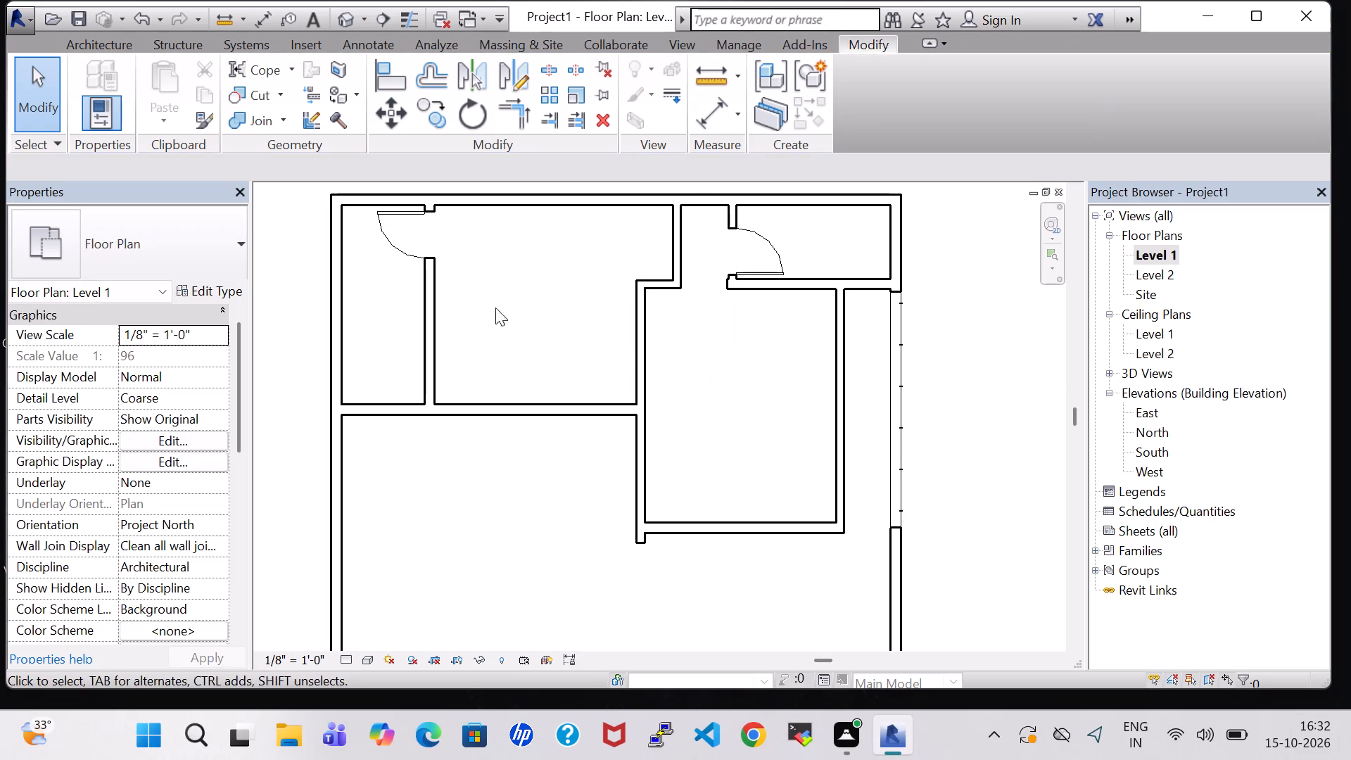
Change the door partition of the upper-left room to the INNER WALL type.
{"action": "left_click", "coordinate": [431, 314]}
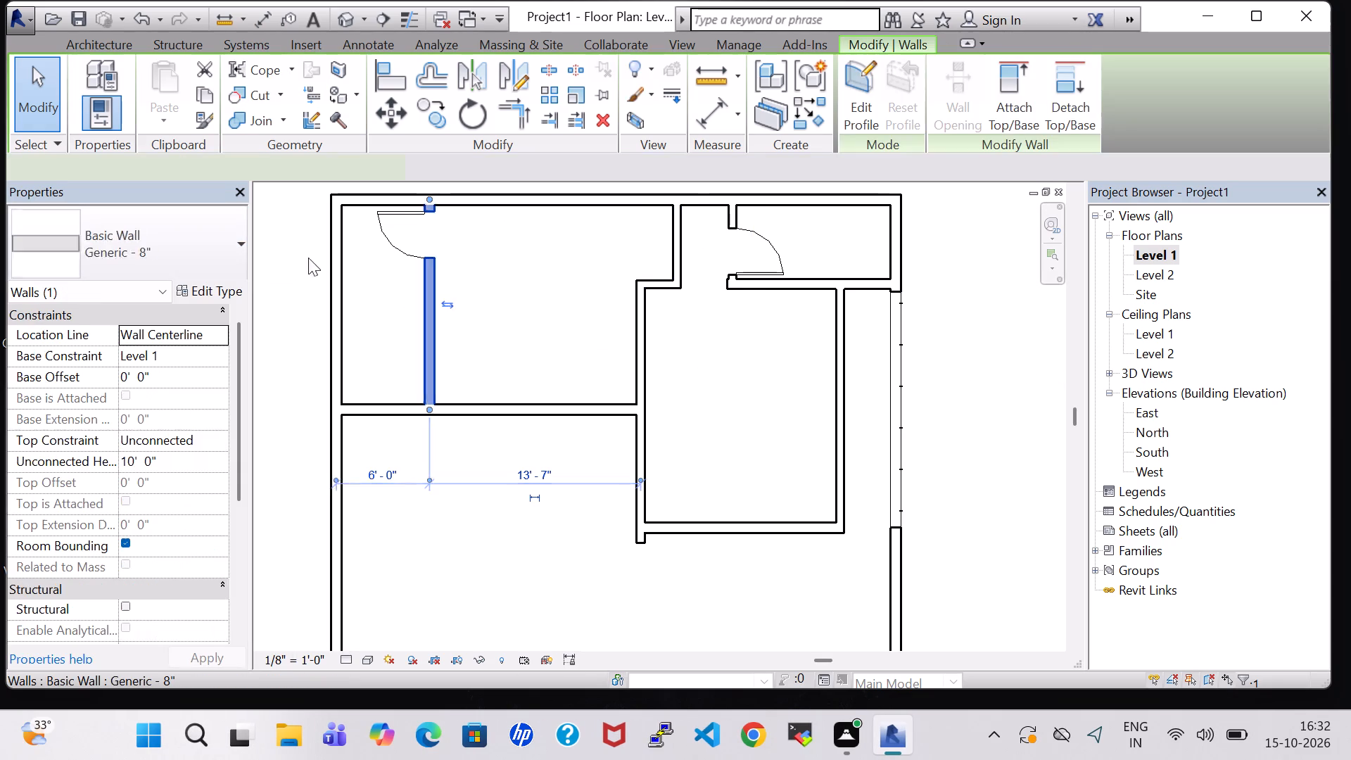
{"action": "left_click", "coordinate": [208, 236]}
{"action": "left_click", "coordinate": [144, 551]}
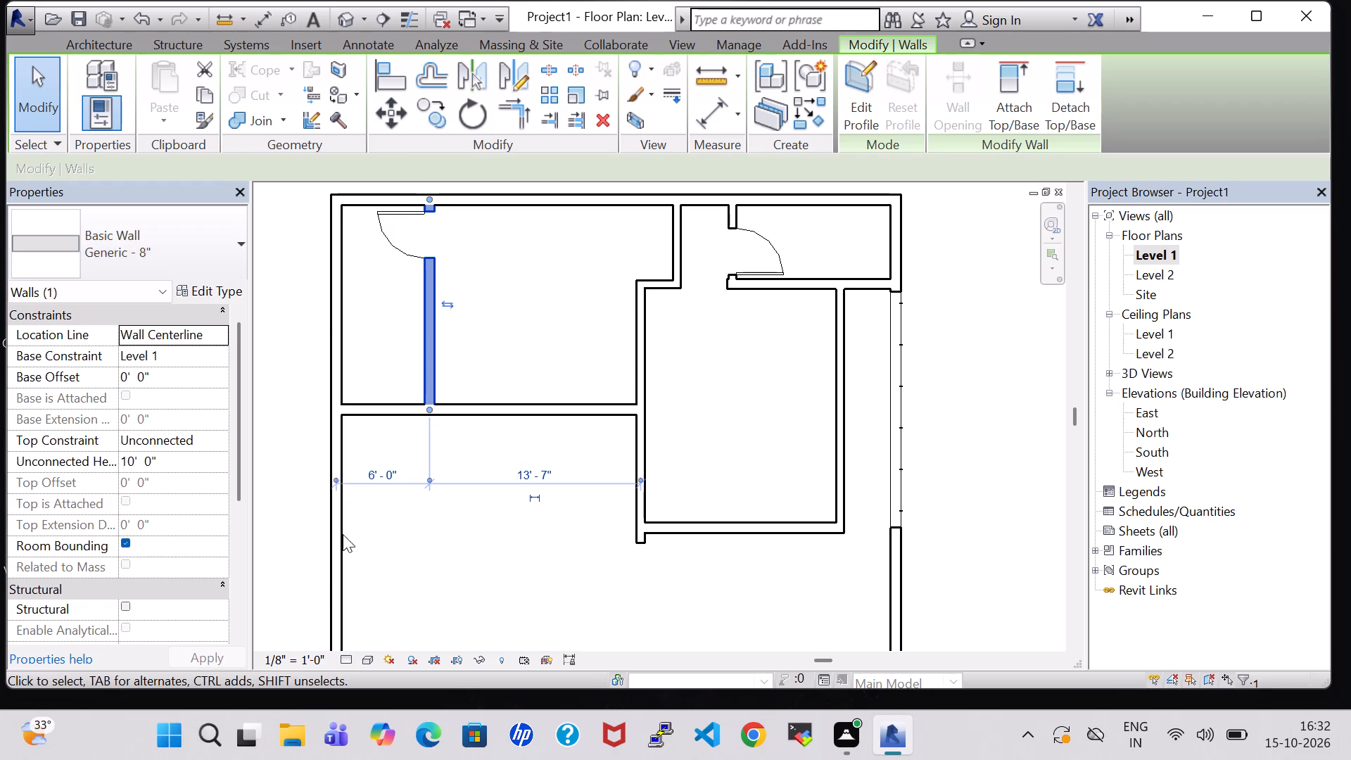
{"action": "left_click", "coordinate": [948, 390]}
{"action": "scroll", "coordinate": [948, 390], "scroll_direction": "down", "scroll_amount": 1}
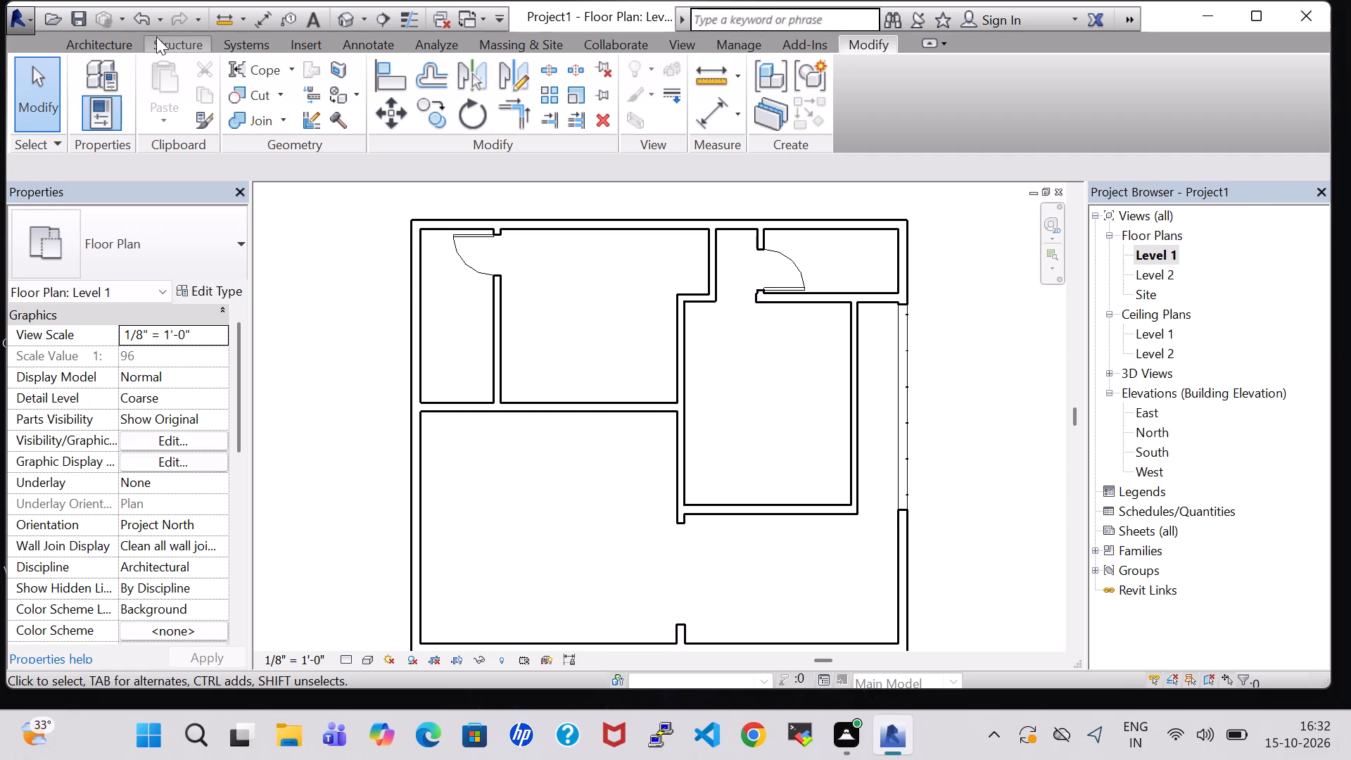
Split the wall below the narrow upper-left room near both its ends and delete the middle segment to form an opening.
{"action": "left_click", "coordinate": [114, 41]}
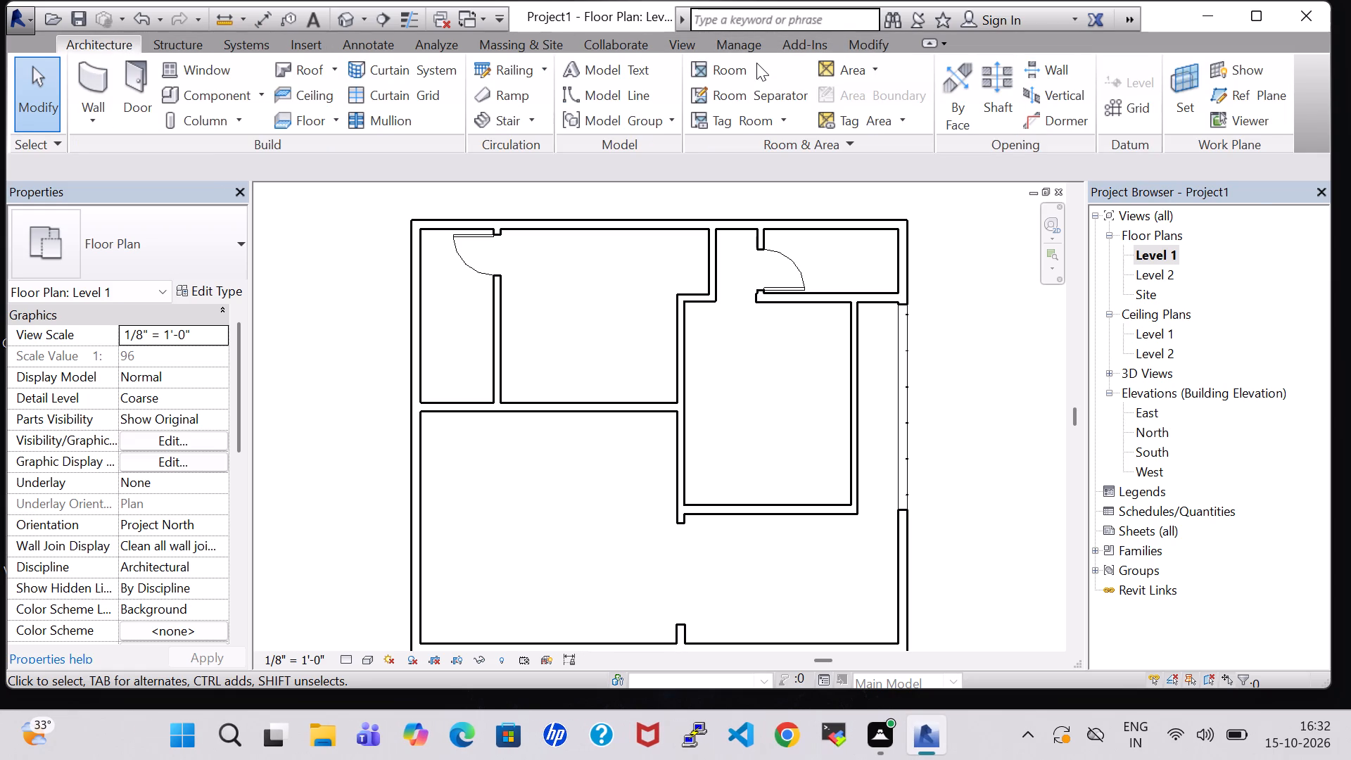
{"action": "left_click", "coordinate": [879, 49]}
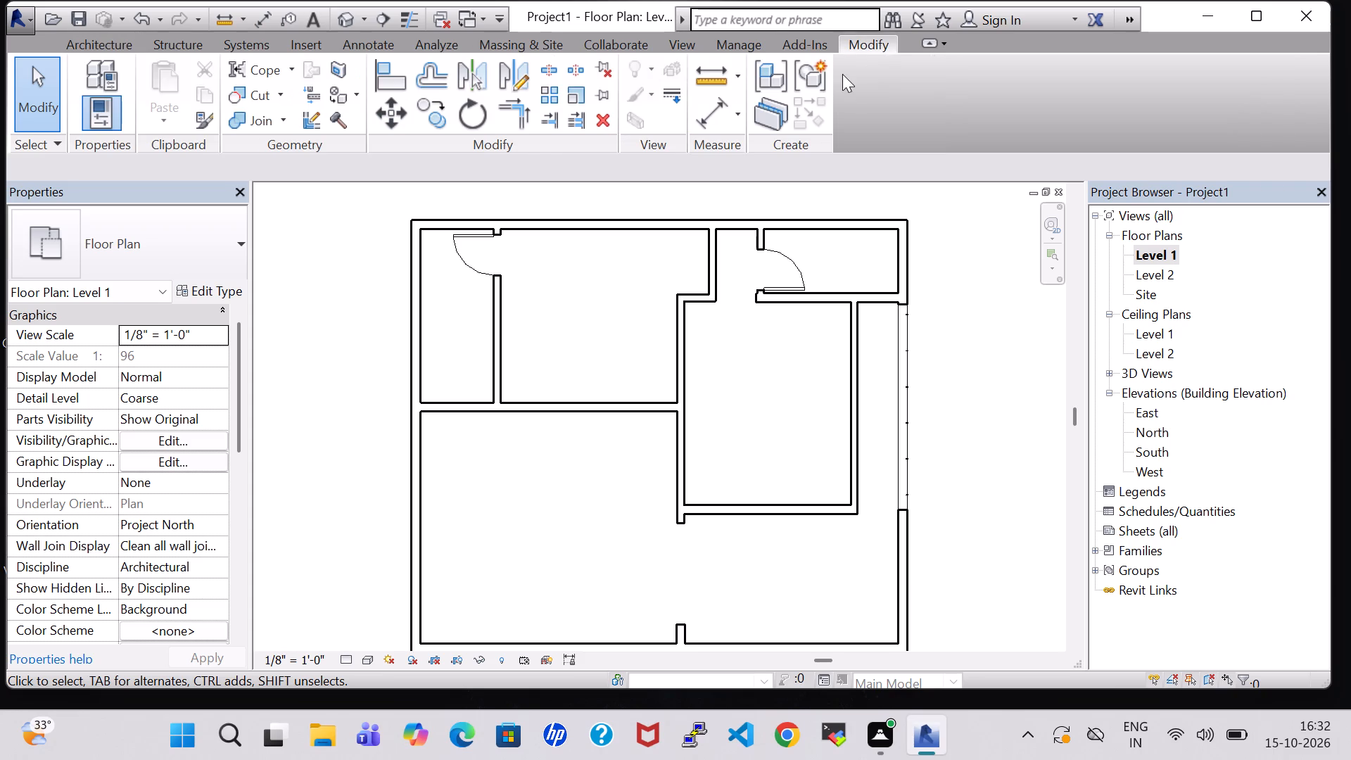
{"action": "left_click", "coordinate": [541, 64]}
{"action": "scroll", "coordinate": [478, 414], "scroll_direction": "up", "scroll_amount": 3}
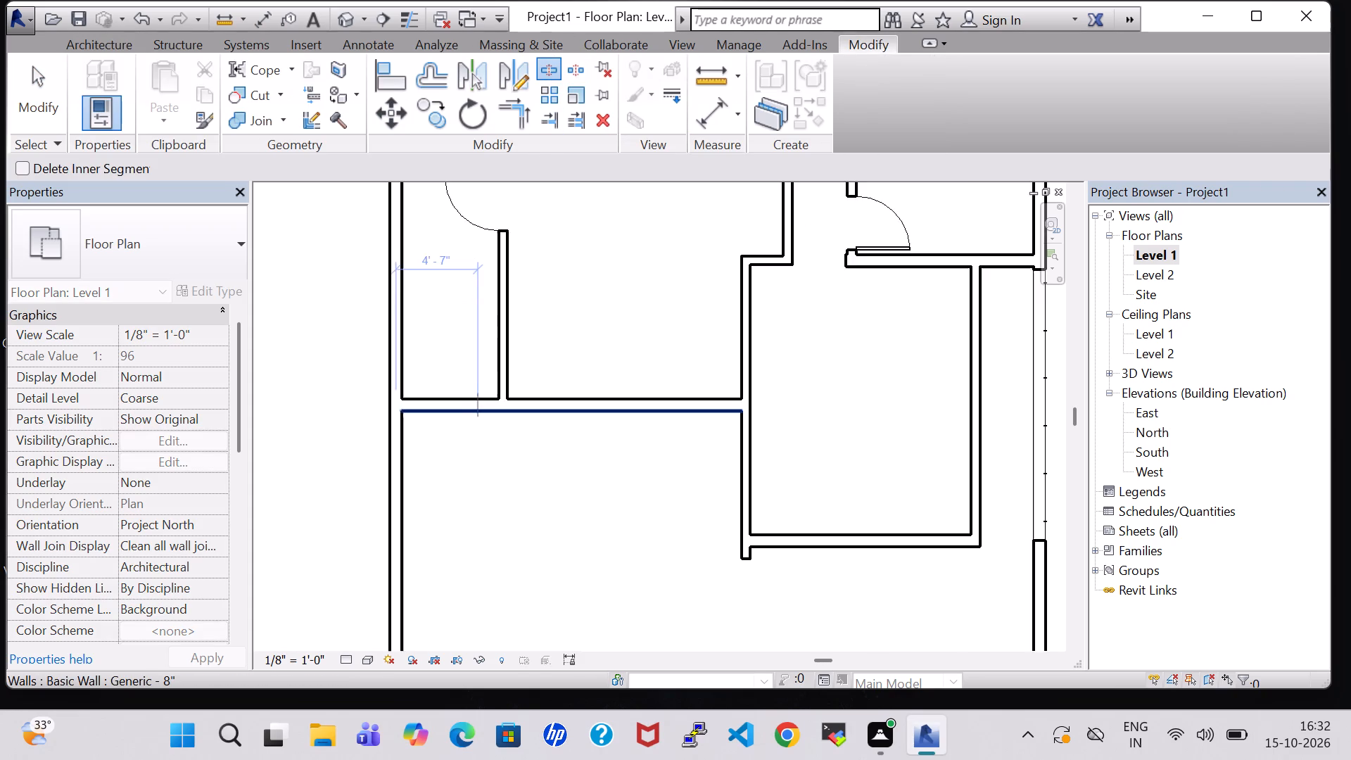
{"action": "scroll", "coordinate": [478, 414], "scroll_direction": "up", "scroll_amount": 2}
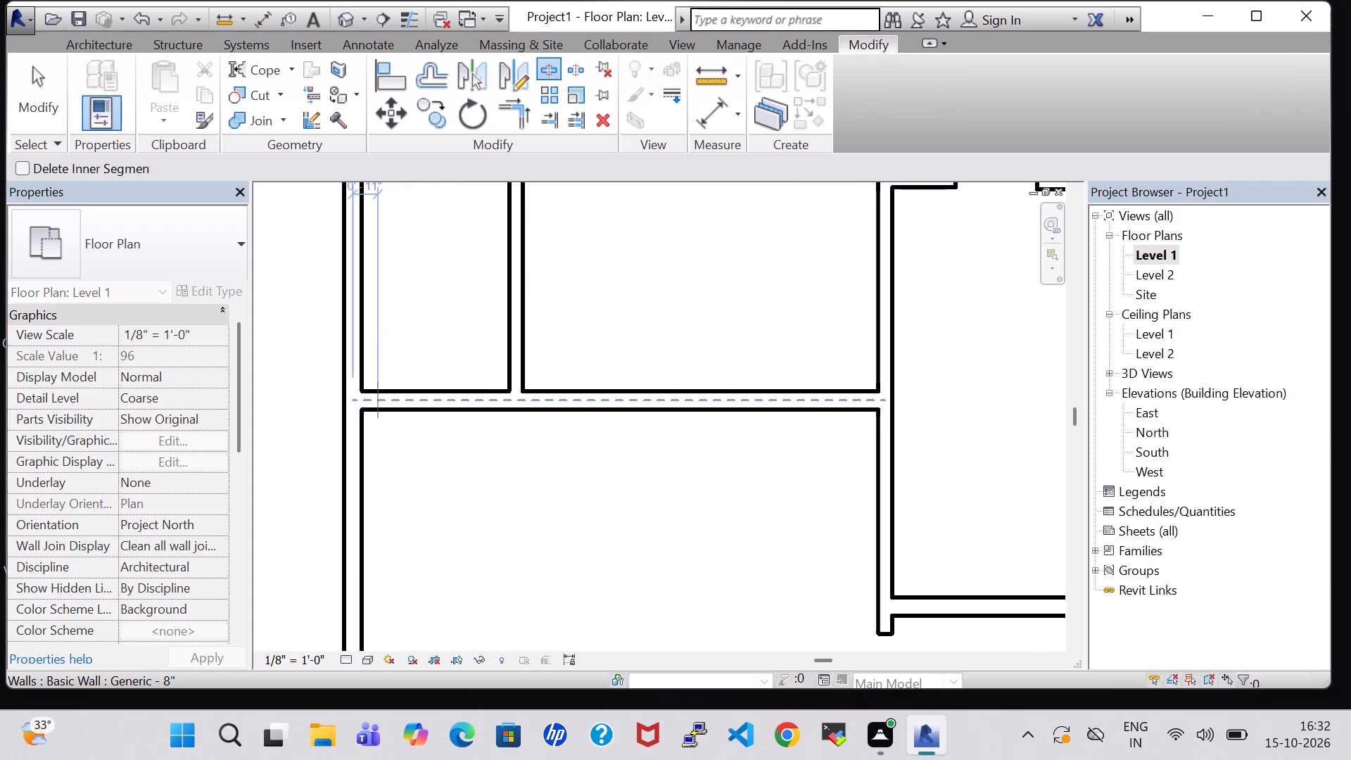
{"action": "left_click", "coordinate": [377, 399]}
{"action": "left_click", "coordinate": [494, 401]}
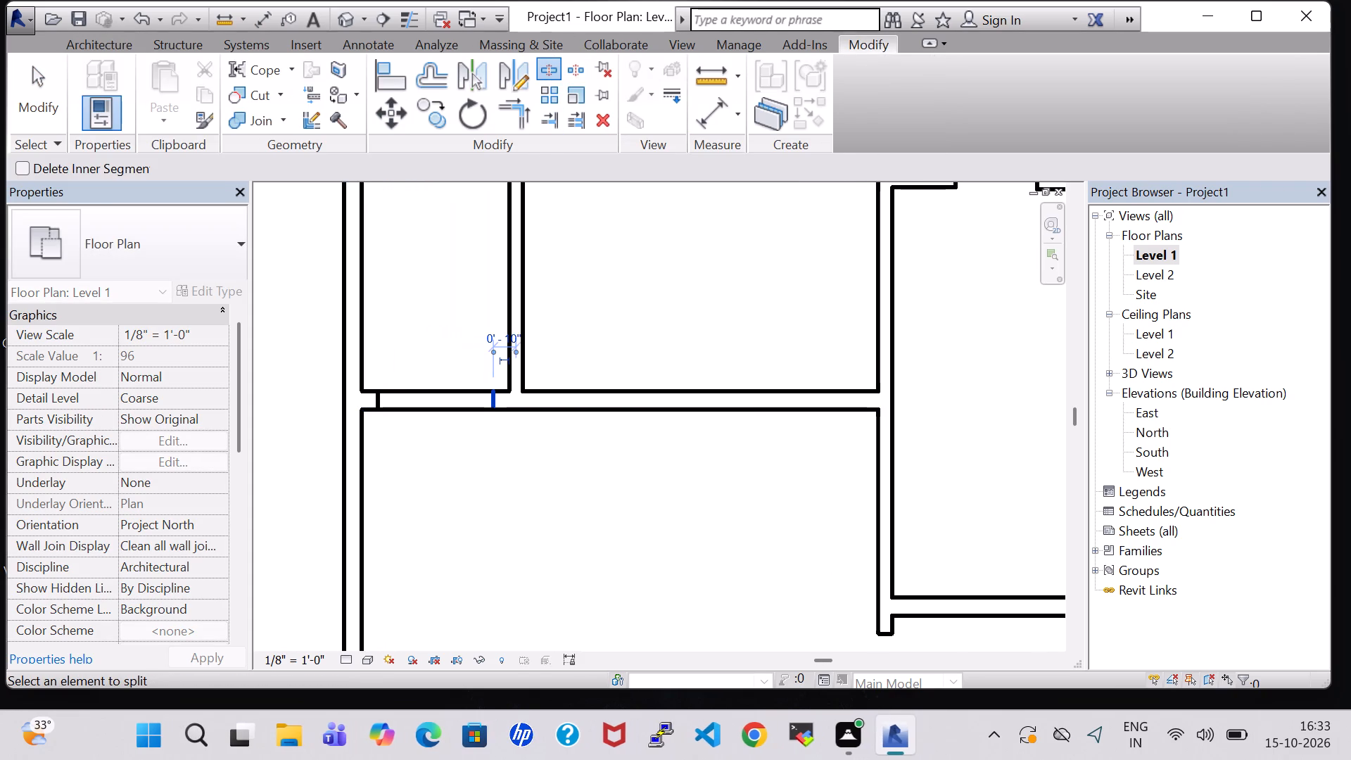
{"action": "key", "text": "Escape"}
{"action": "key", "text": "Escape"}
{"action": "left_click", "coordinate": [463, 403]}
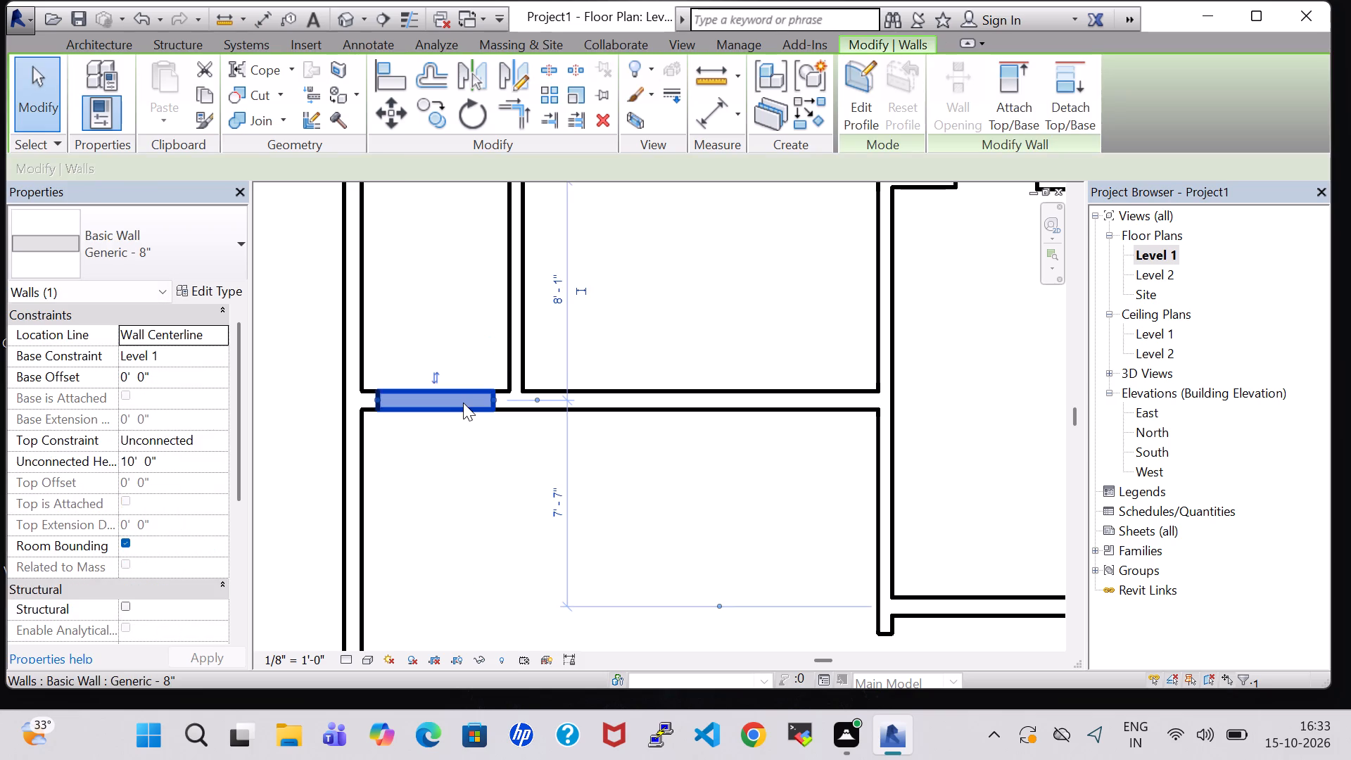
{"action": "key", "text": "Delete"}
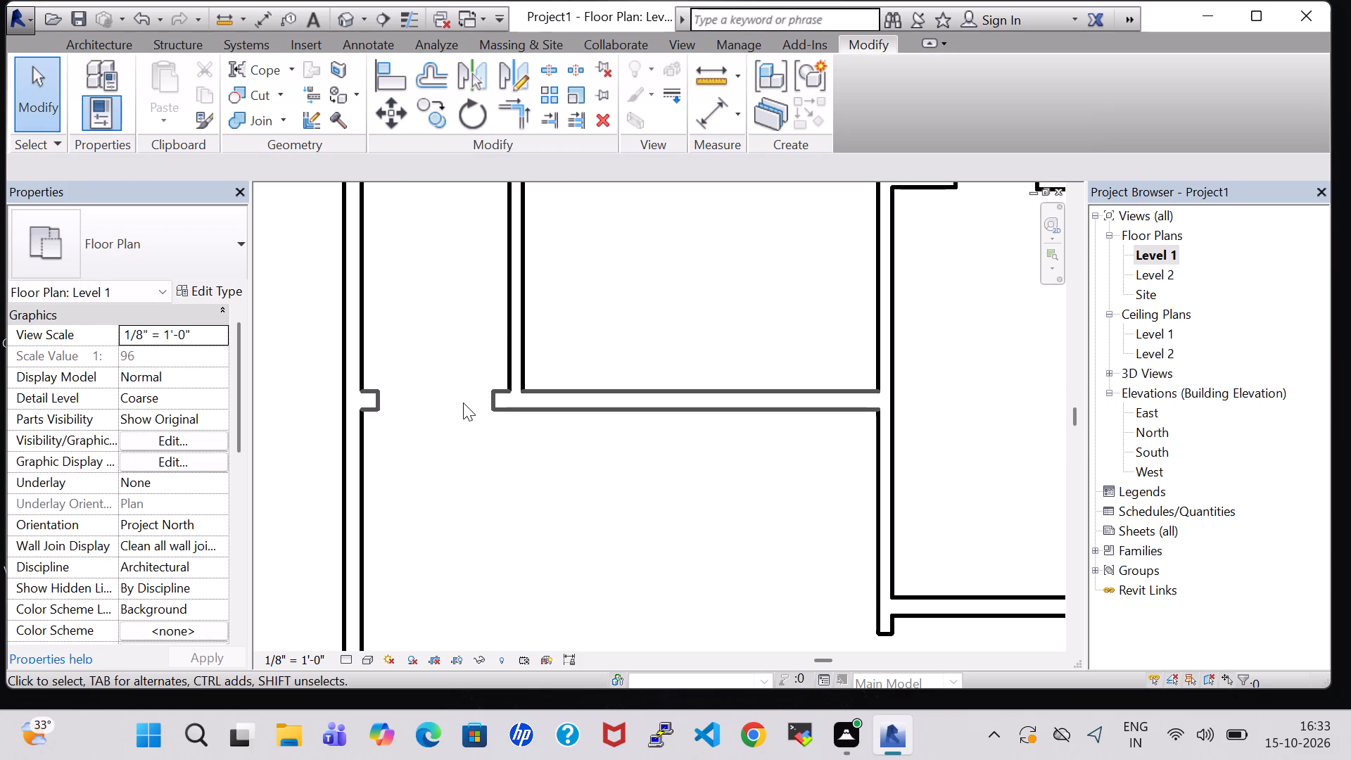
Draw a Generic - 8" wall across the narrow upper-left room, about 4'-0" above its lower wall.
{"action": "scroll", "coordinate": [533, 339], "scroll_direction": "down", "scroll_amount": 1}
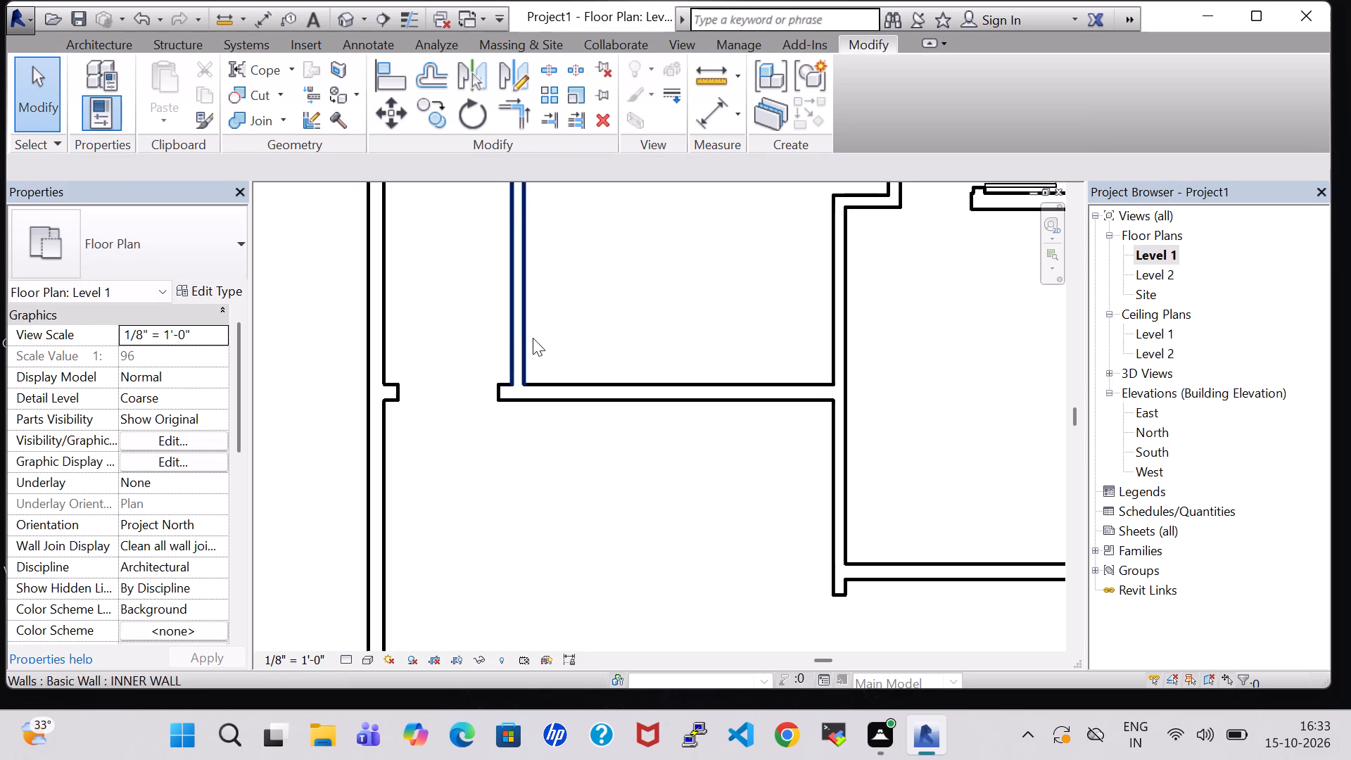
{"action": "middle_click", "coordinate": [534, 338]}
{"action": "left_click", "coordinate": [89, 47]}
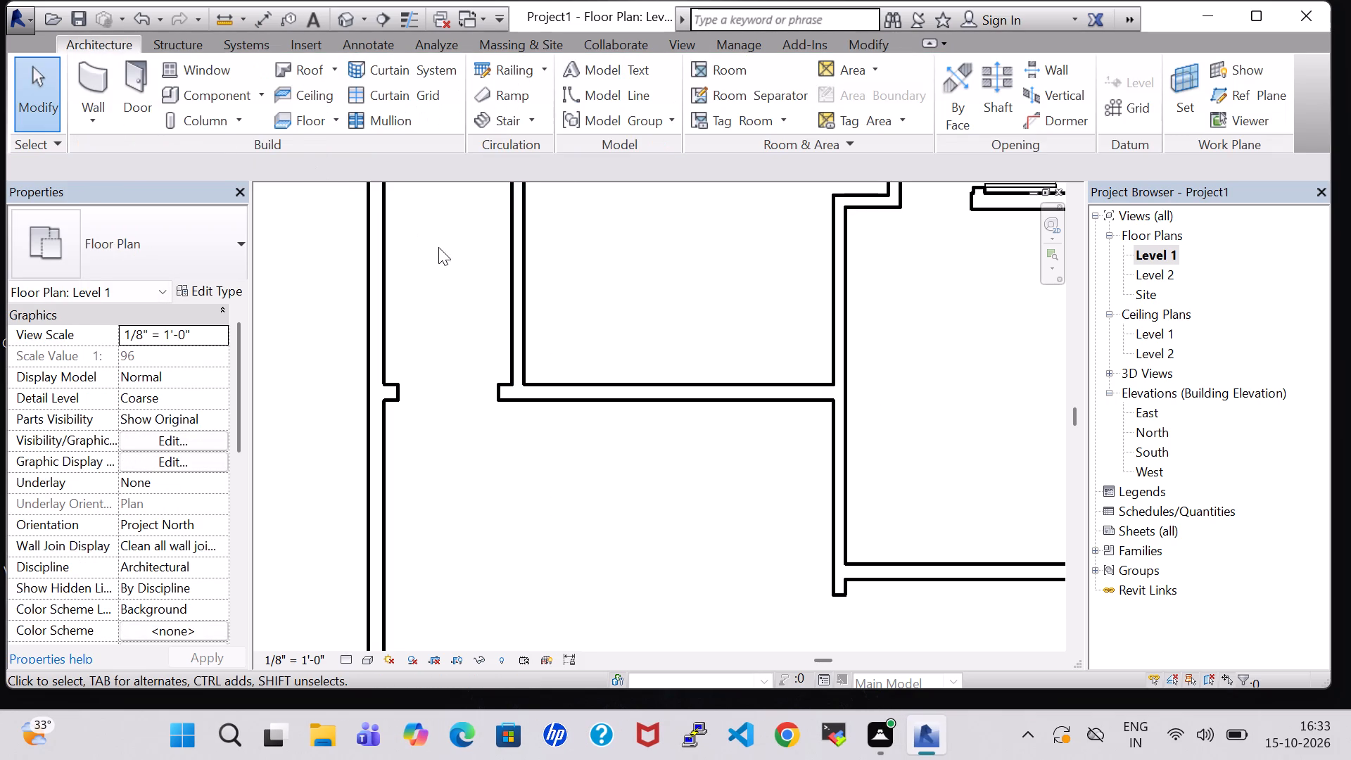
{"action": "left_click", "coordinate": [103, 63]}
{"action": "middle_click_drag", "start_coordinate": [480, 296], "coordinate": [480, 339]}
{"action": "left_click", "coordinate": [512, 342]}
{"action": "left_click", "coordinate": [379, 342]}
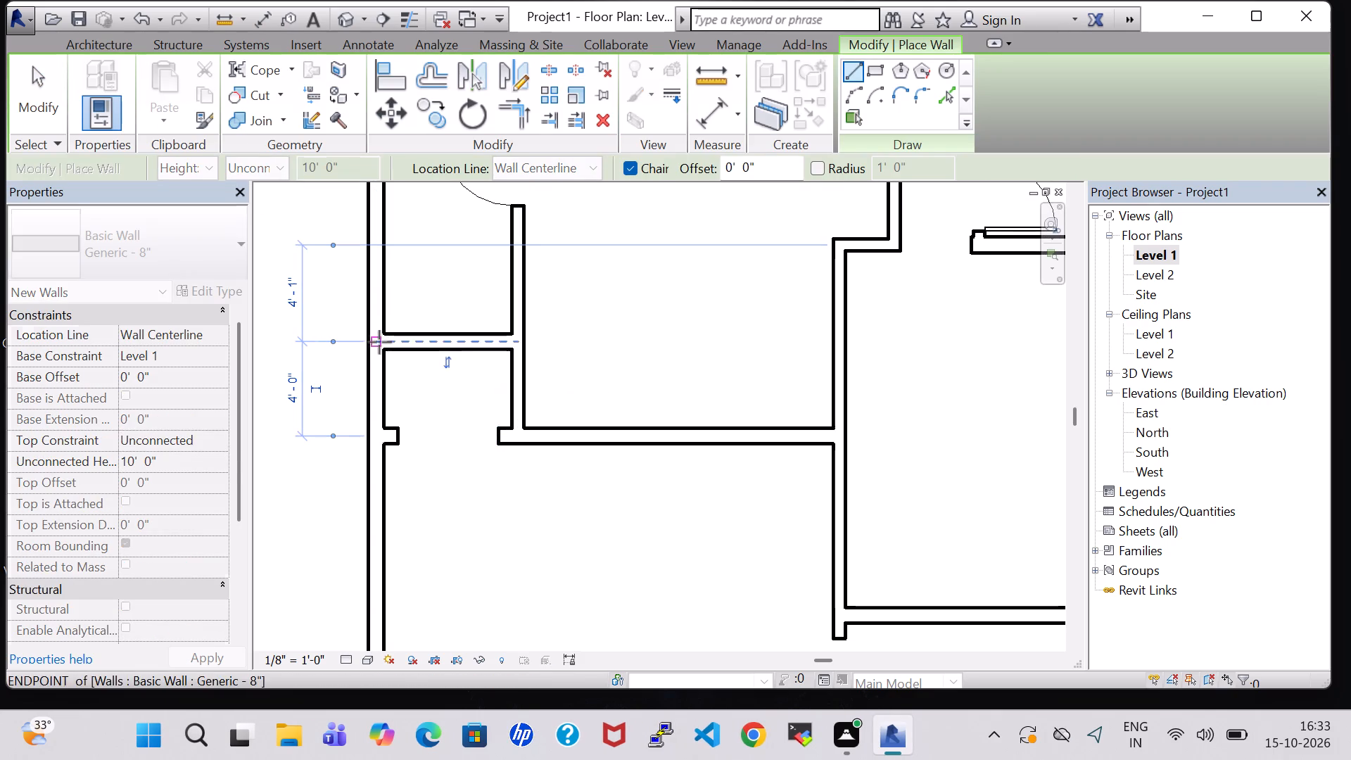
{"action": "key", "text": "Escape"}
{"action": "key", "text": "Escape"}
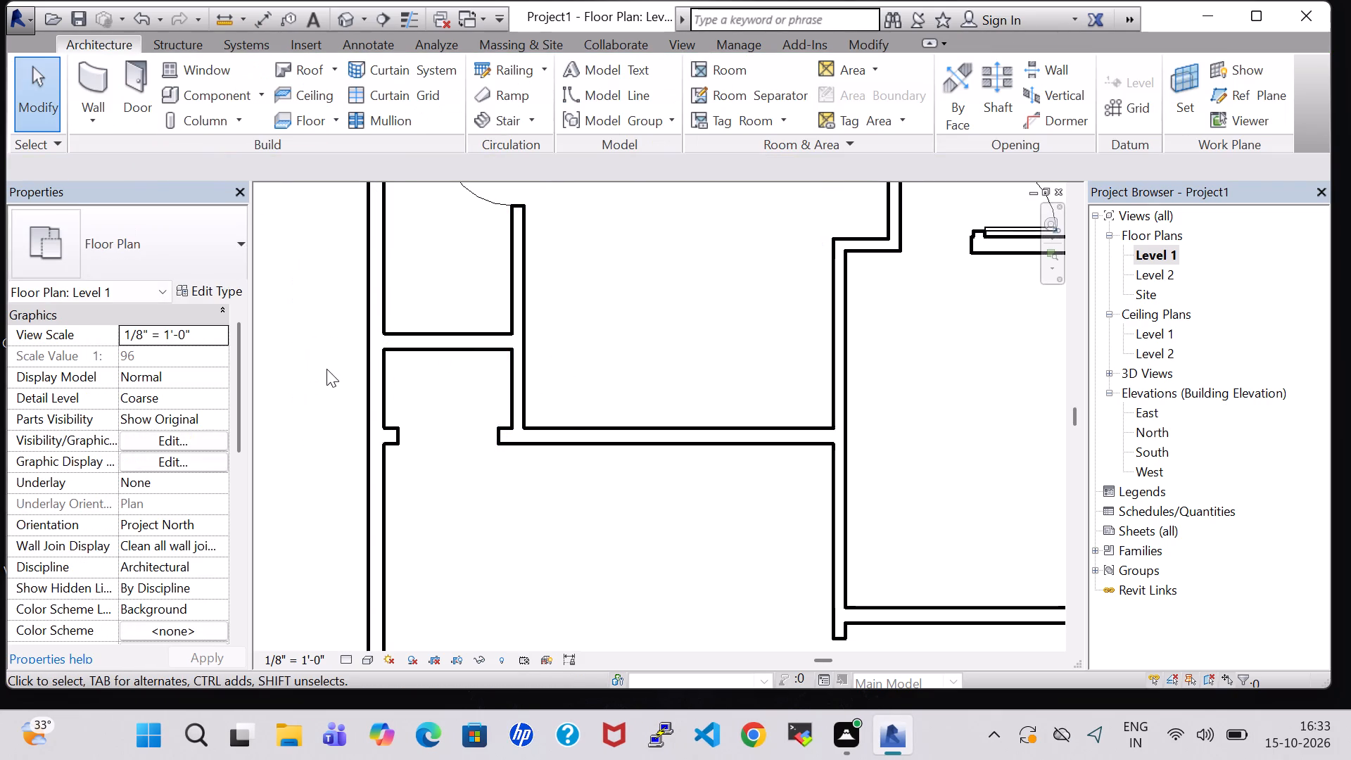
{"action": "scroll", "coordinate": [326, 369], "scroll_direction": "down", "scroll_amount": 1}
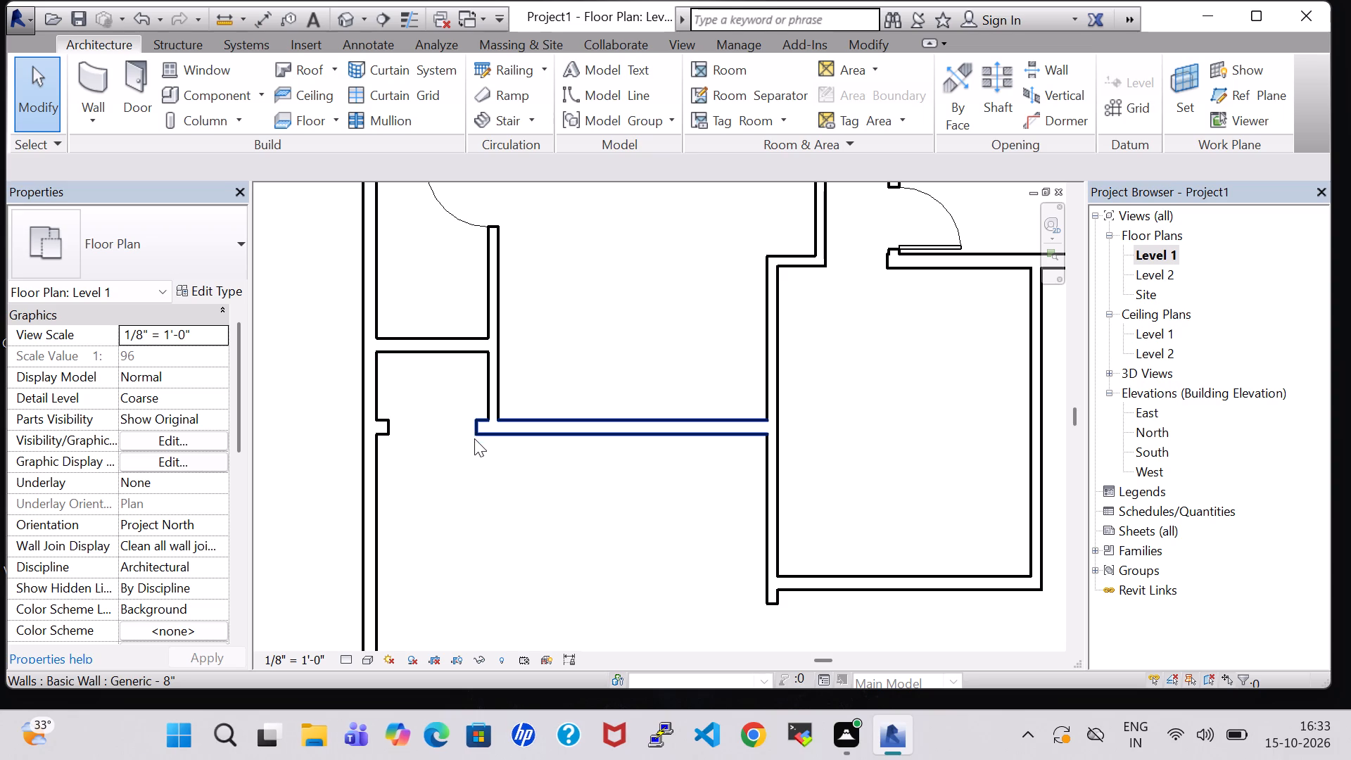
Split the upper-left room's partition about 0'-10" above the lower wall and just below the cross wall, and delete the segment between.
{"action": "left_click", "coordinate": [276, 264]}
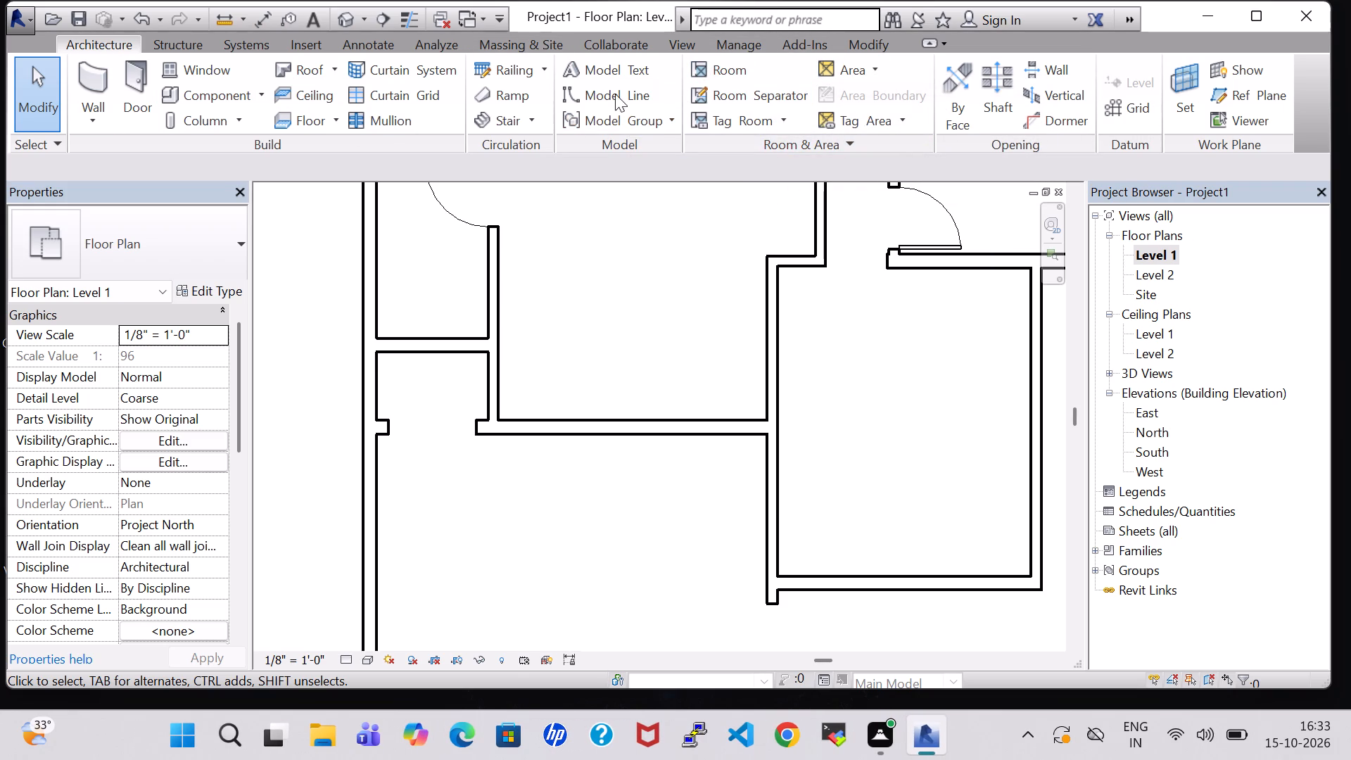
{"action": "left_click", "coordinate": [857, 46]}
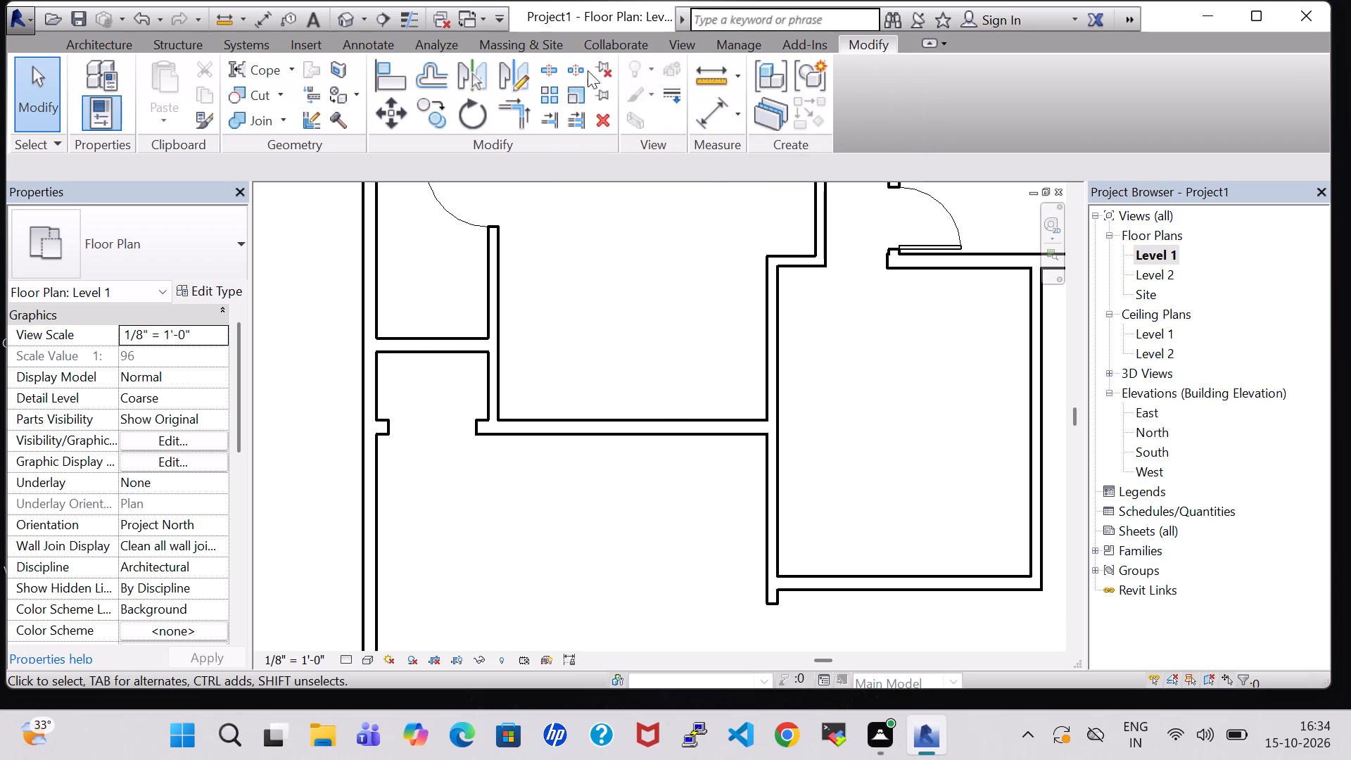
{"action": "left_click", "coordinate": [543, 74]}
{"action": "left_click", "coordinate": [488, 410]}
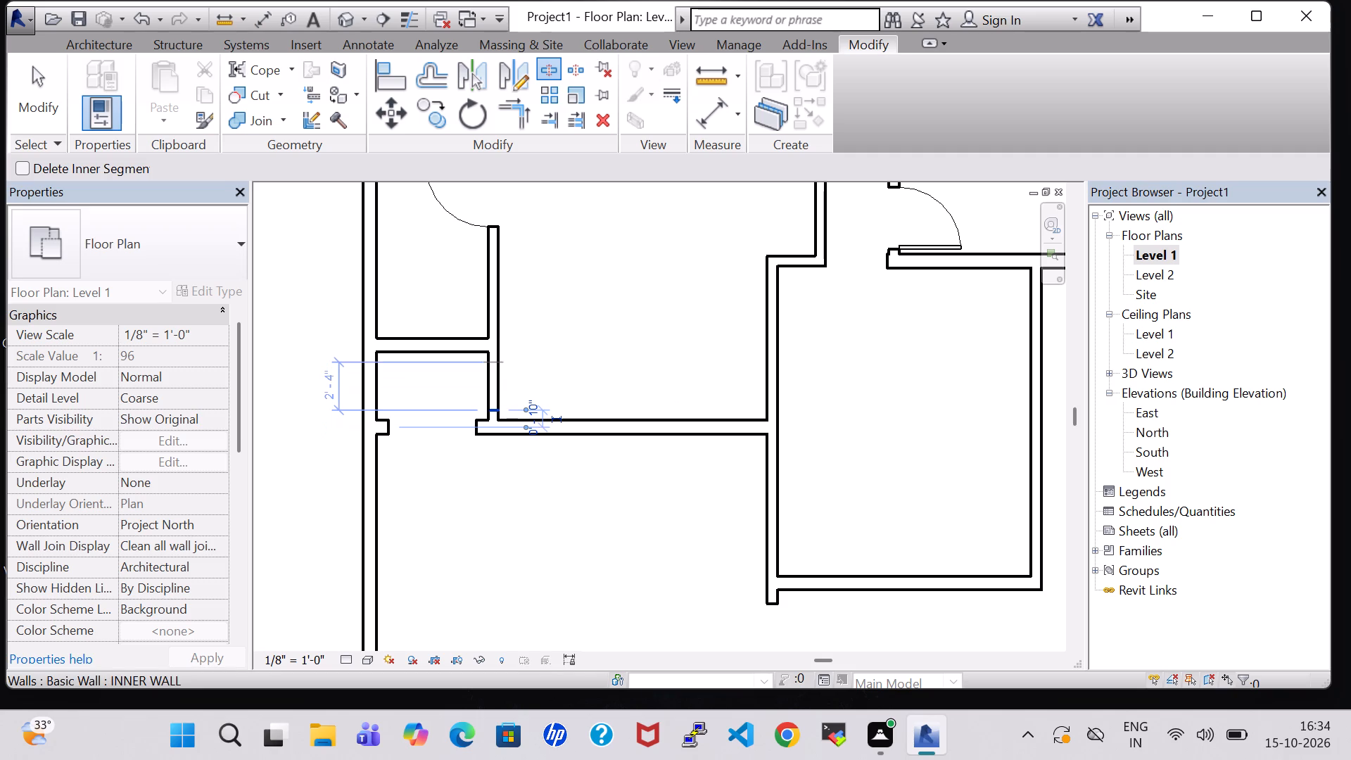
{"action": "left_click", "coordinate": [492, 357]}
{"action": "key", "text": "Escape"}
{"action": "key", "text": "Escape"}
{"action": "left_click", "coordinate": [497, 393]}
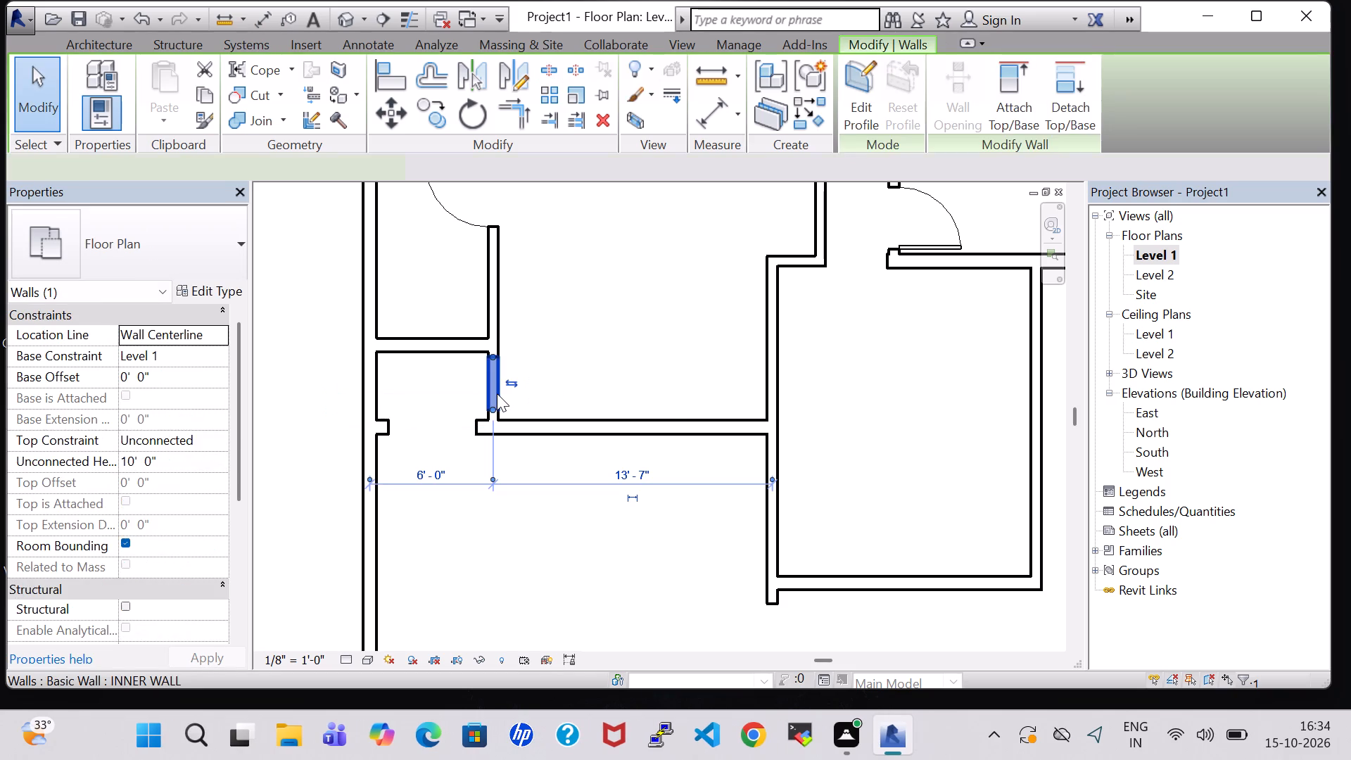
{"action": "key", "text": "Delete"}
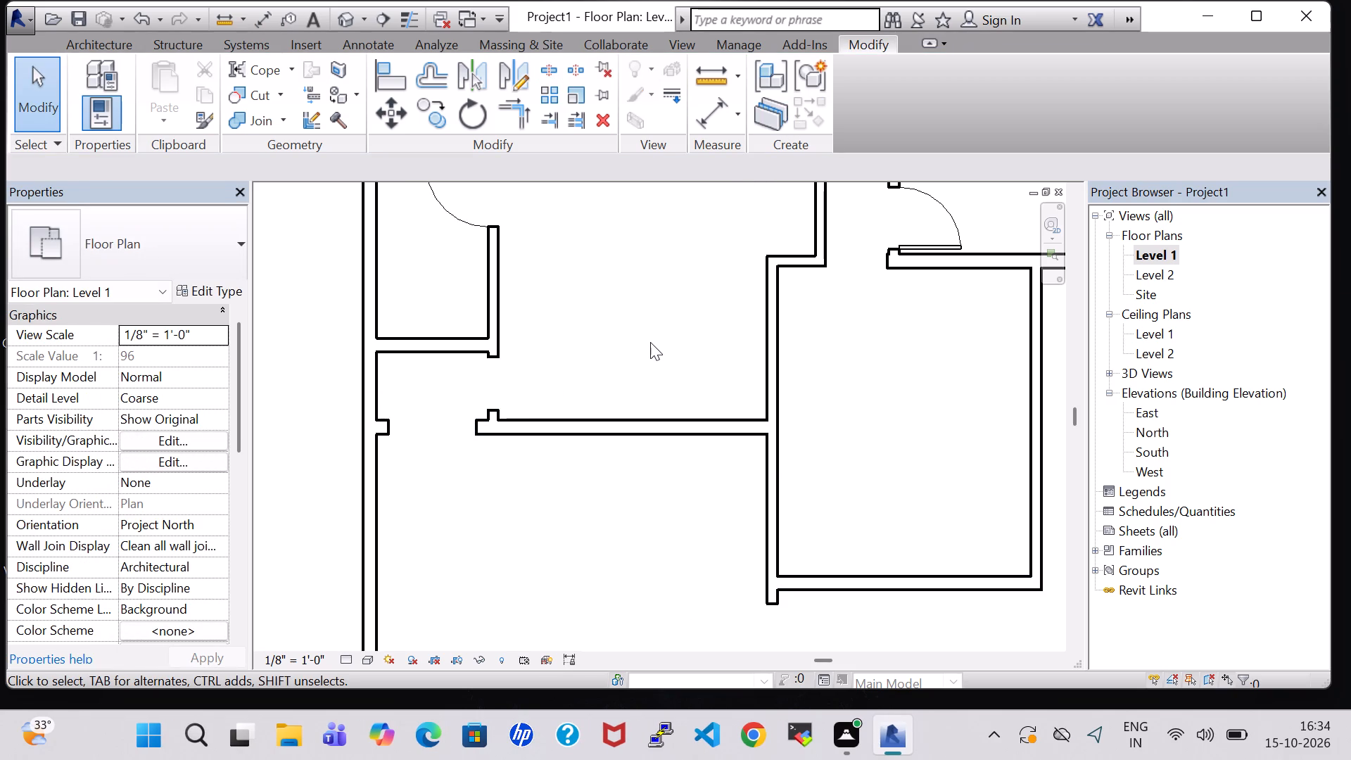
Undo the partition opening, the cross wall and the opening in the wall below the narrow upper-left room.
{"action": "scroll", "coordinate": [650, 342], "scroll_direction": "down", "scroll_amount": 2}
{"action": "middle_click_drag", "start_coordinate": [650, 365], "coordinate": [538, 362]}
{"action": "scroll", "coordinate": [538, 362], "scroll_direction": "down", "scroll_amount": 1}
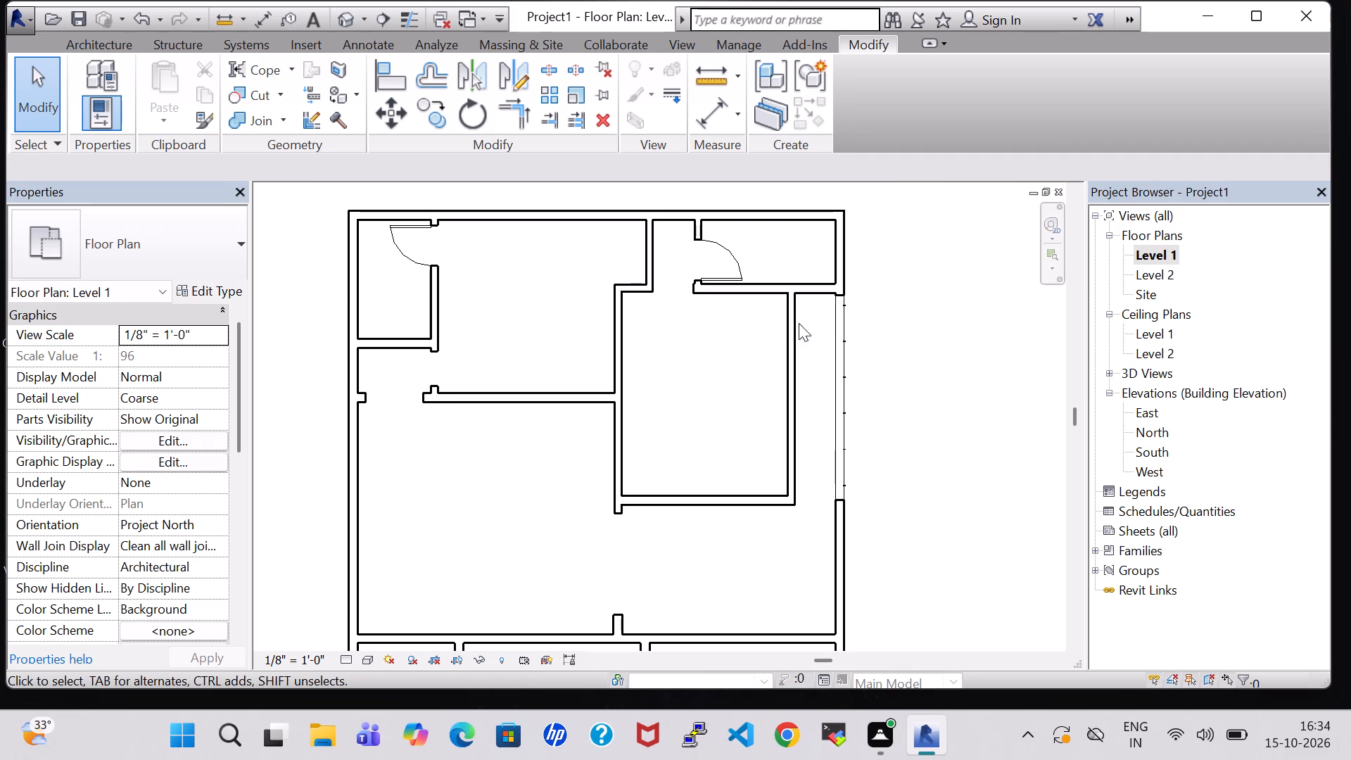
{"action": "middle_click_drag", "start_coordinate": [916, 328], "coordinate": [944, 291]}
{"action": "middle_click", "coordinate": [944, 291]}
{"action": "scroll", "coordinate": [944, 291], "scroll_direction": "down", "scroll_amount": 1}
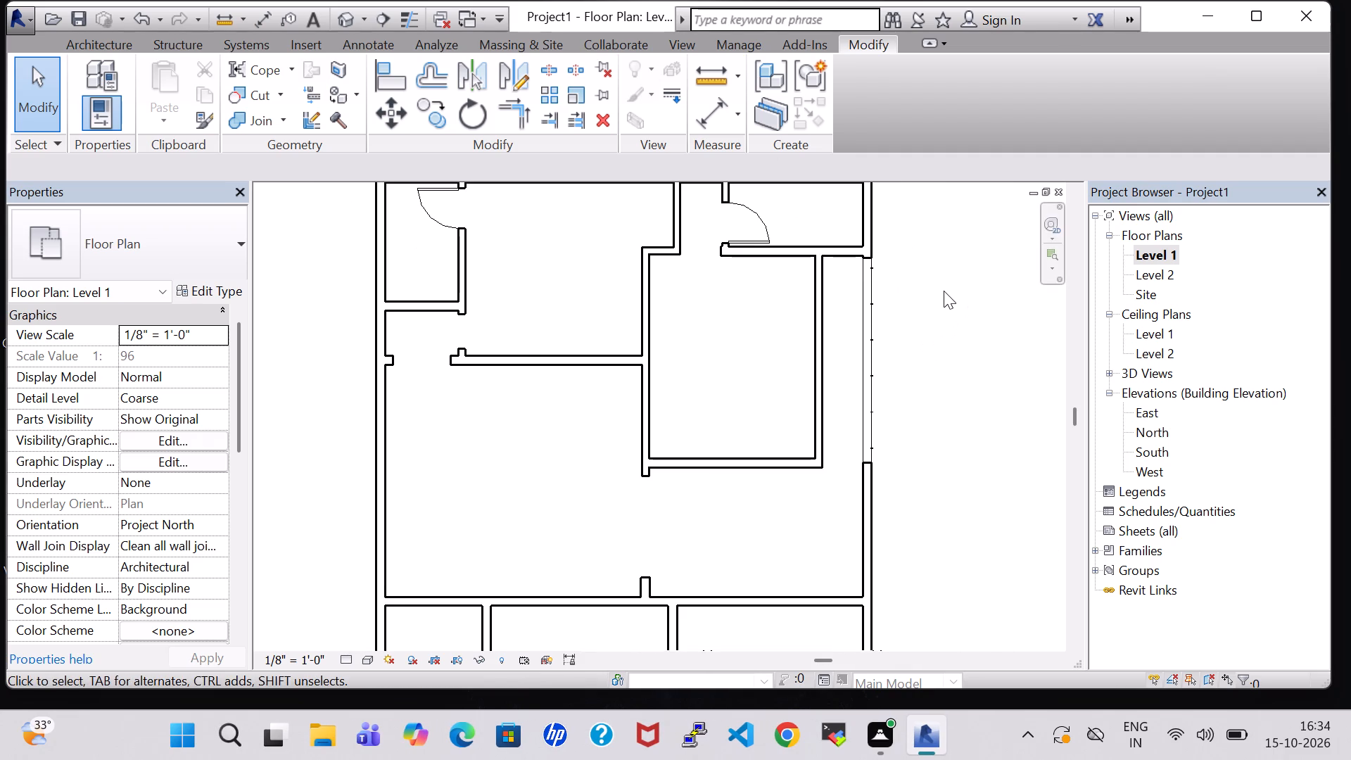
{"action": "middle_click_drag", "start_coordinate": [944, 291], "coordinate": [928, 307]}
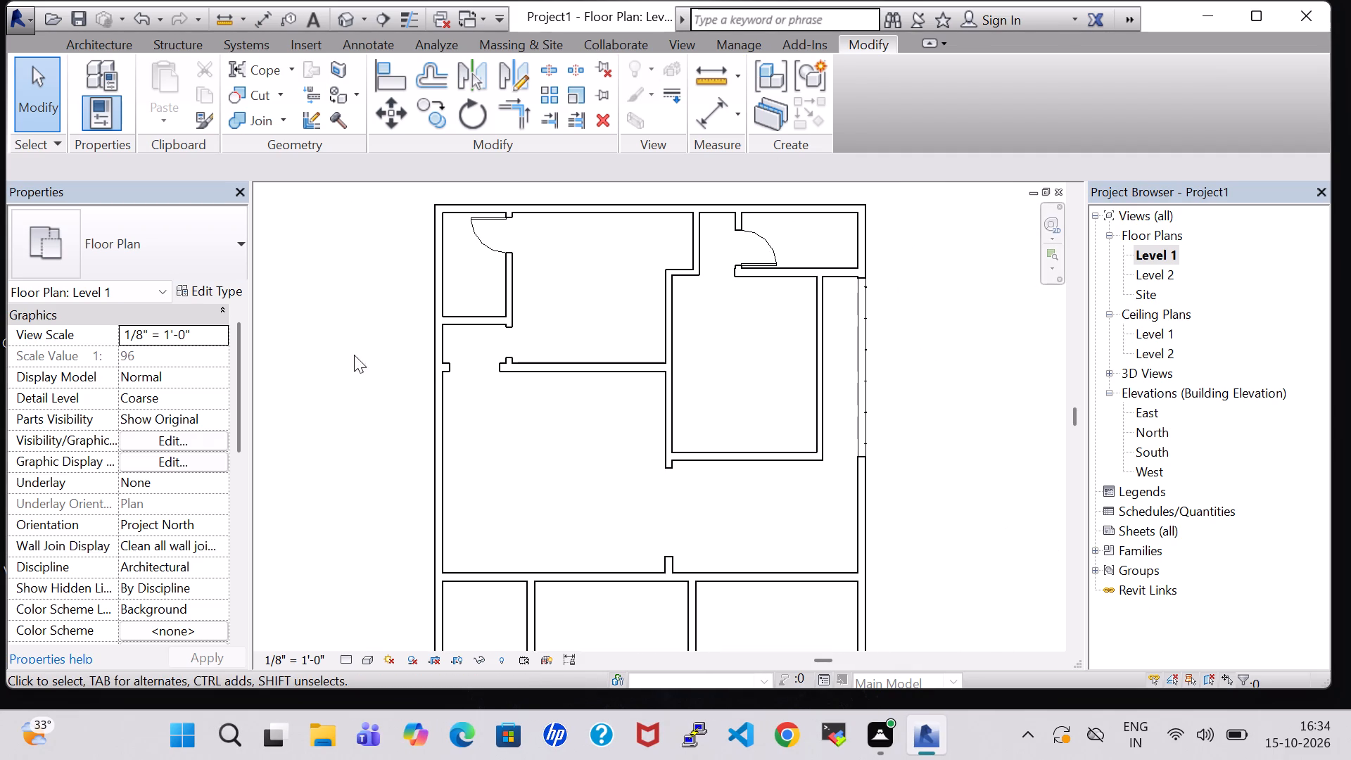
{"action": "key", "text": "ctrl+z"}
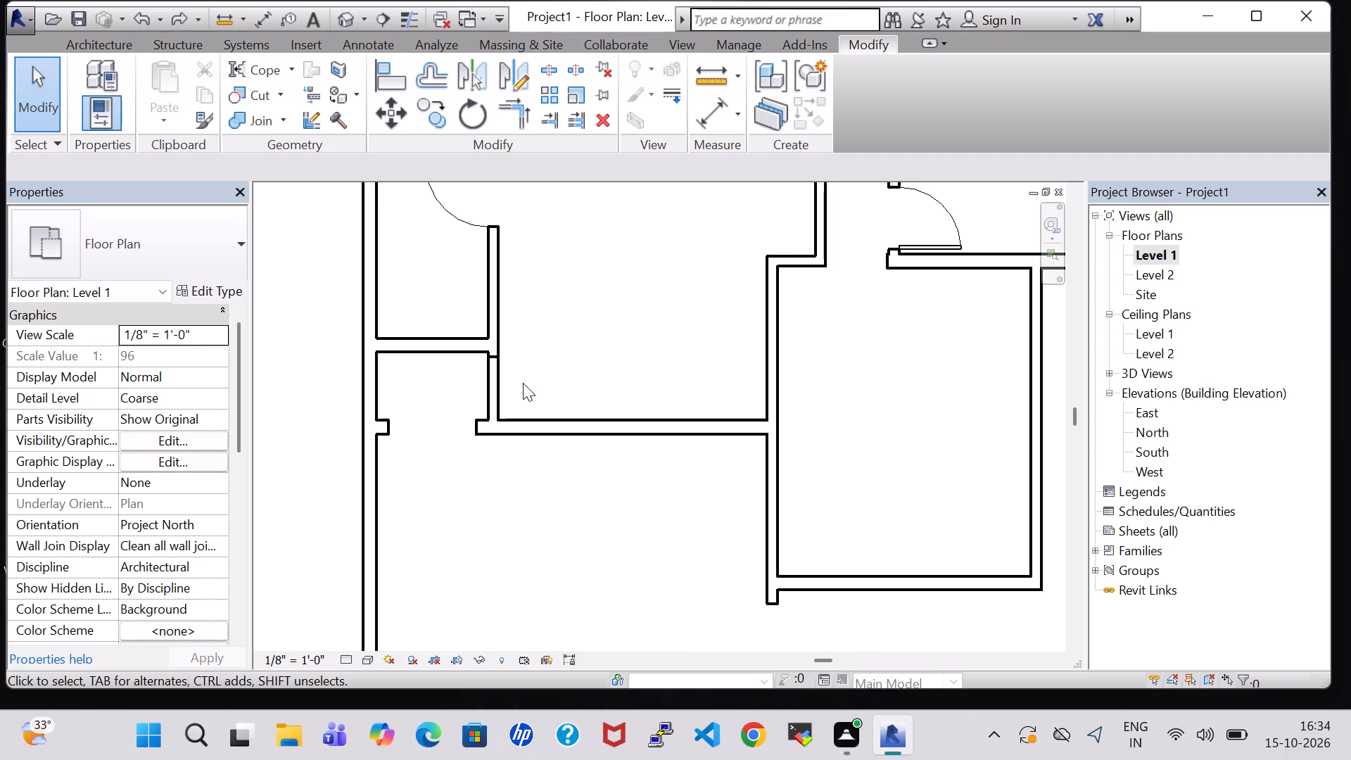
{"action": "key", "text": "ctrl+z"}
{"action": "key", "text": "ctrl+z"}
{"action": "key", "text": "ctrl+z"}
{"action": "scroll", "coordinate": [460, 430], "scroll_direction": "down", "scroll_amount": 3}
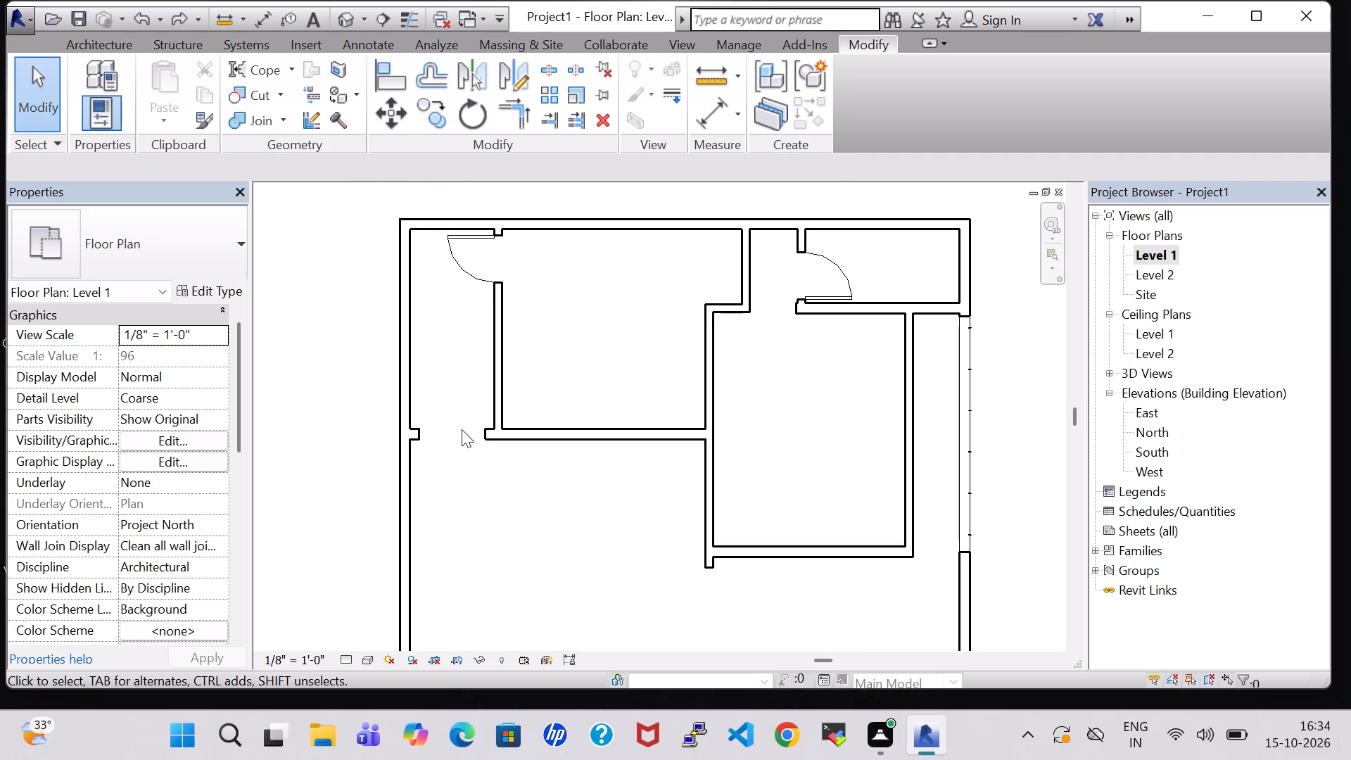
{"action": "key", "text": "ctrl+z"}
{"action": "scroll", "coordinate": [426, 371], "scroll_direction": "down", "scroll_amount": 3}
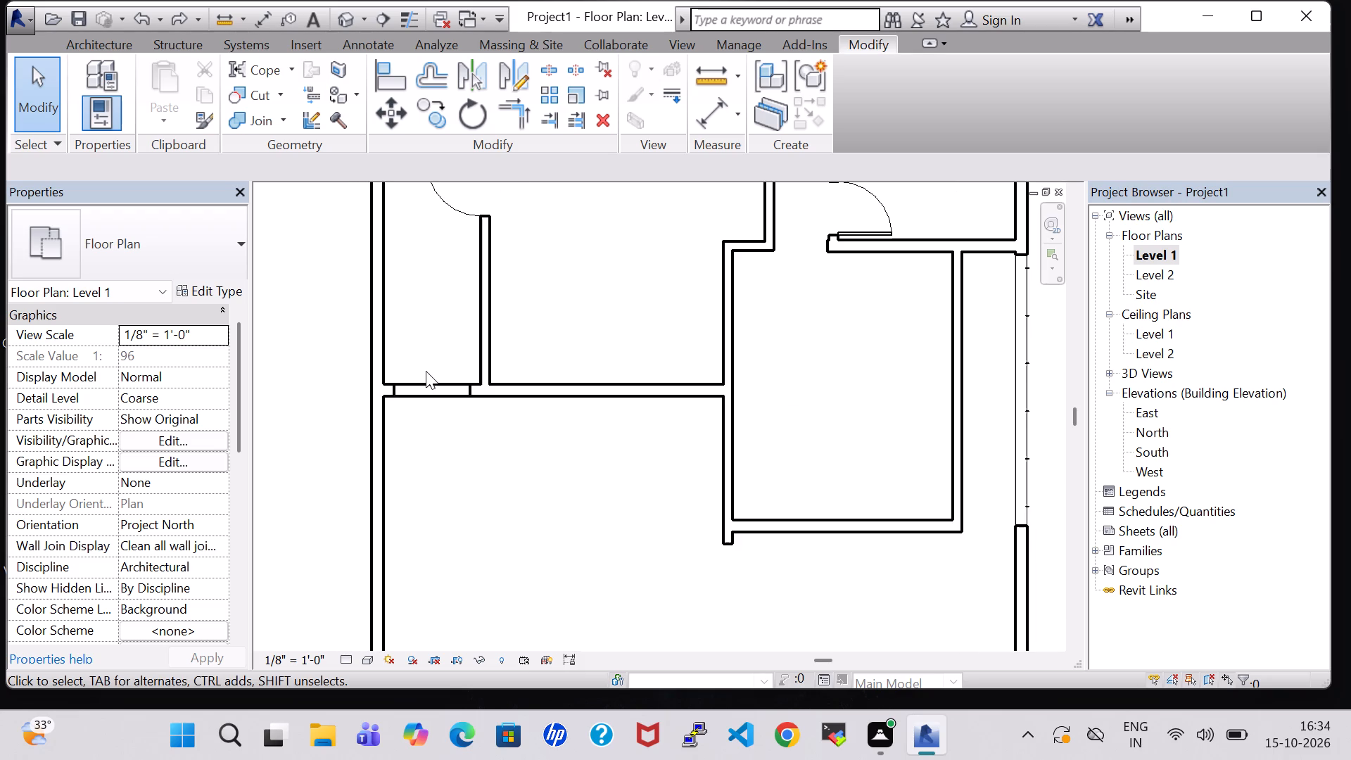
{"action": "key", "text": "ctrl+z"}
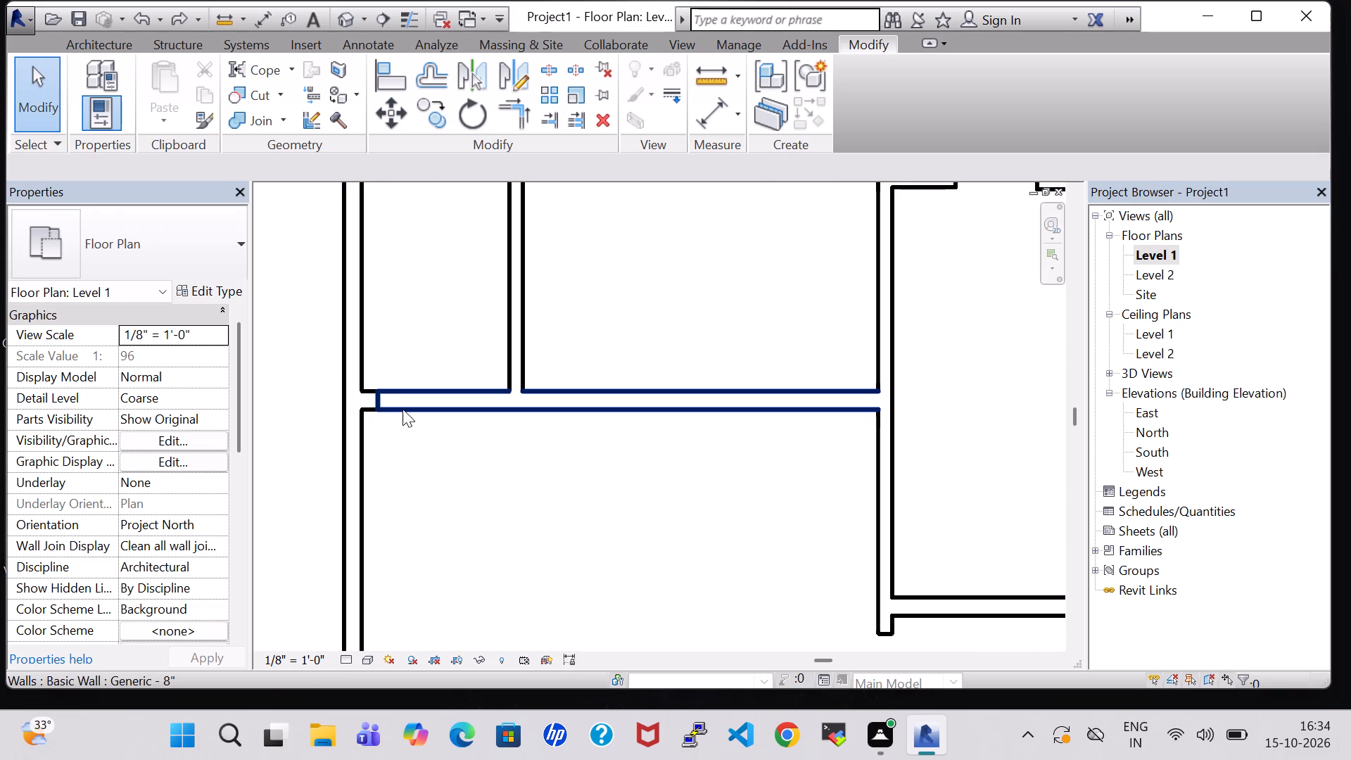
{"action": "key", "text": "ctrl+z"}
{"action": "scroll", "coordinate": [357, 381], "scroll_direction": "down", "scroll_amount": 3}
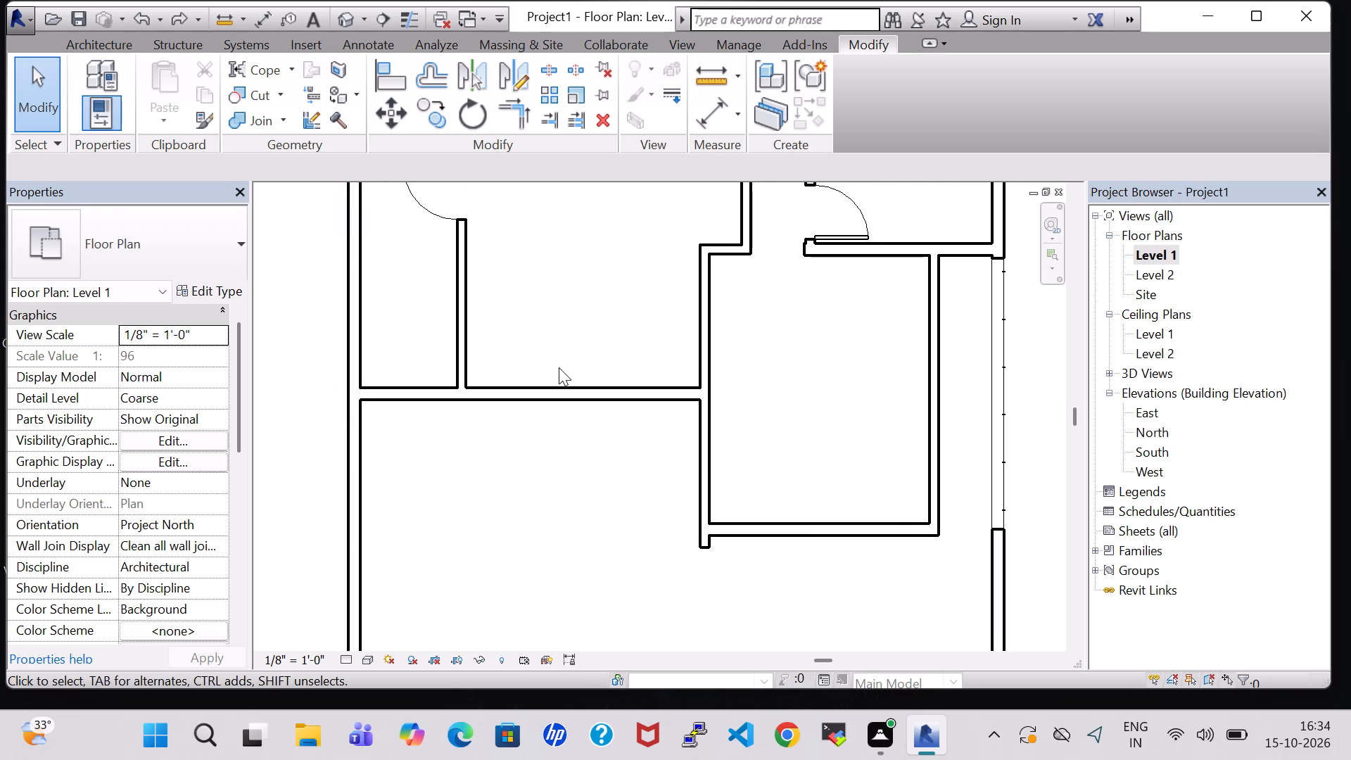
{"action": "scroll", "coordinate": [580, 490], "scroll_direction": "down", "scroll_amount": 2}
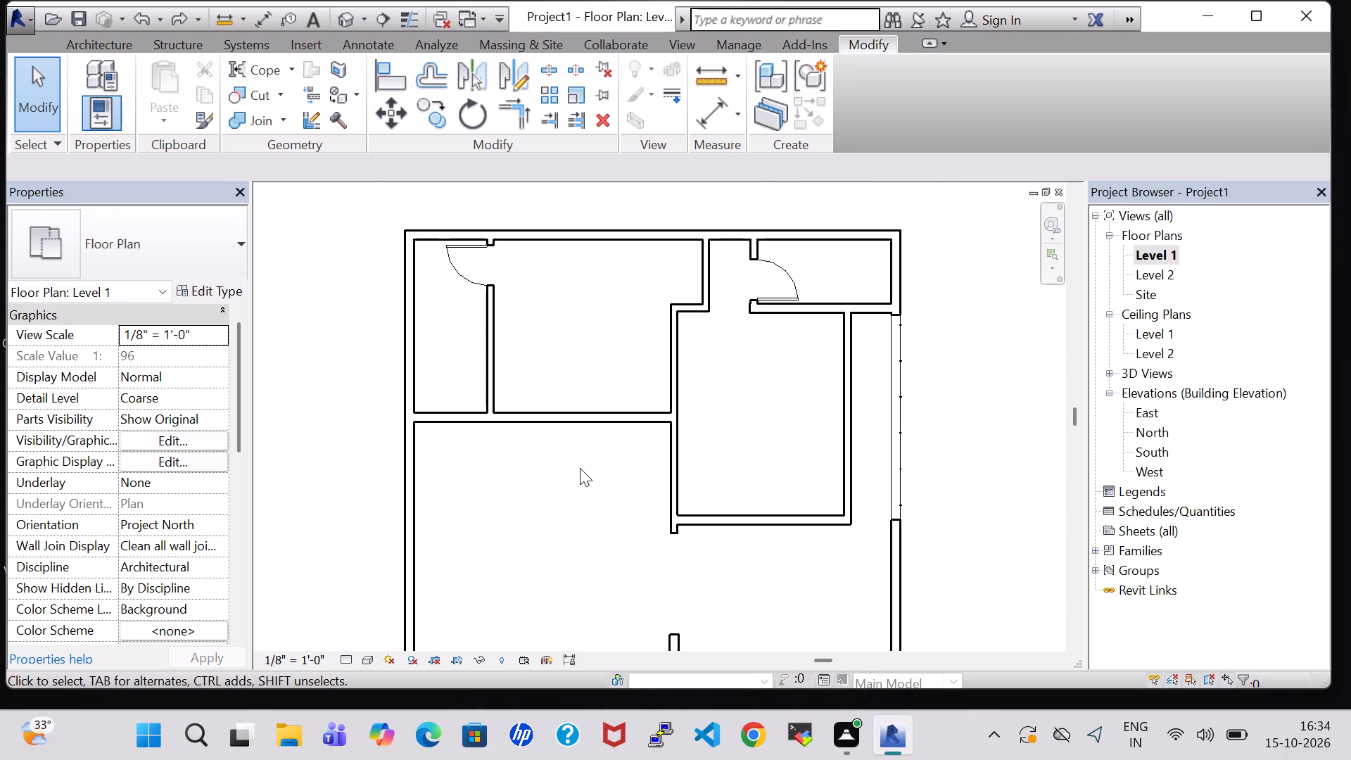
Look over the Level 1 floor plan from the upper rooms down to the front spaces.
{"action": "middle_click_drag", "start_coordinate": [571, 457], "coordinate": [495, 426]}
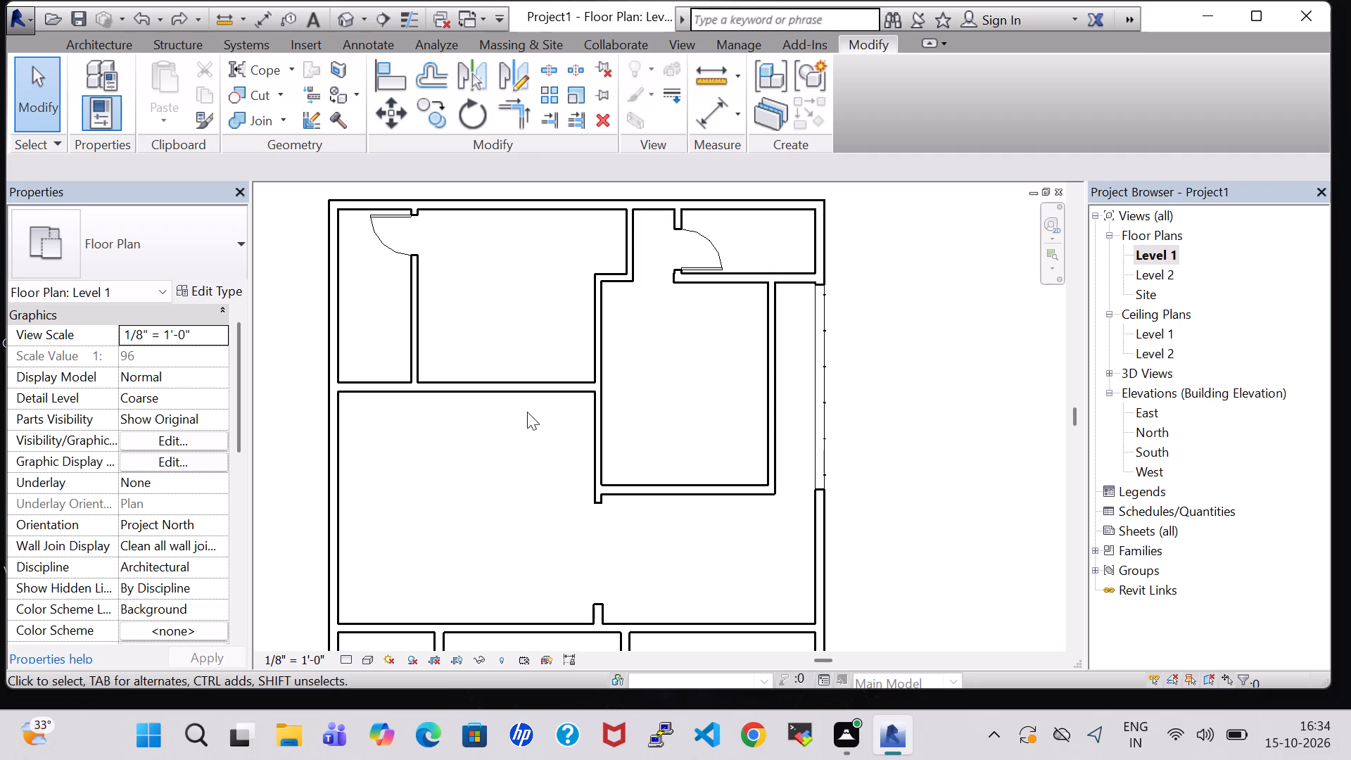
{"action": "middle_click_drag", "start_coordinate": [540, 504], "coordinate": [466, 474]}
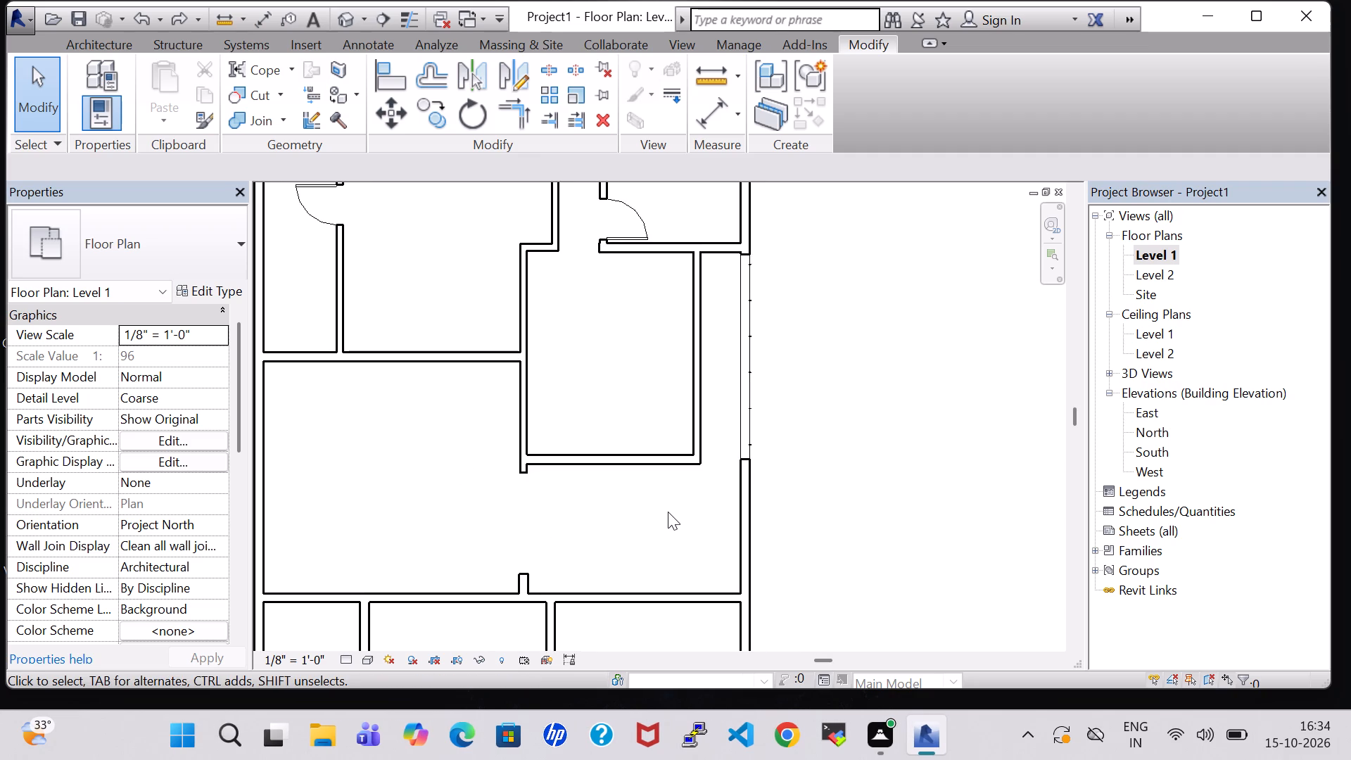
{"action": "middle_click_drag", "start_coordinate": [666, 512], "coordinate": [658, 468]}
{"action": "middle_click_drag", "start_coordinate": [786, 388], "coordinate": [894, 432]}
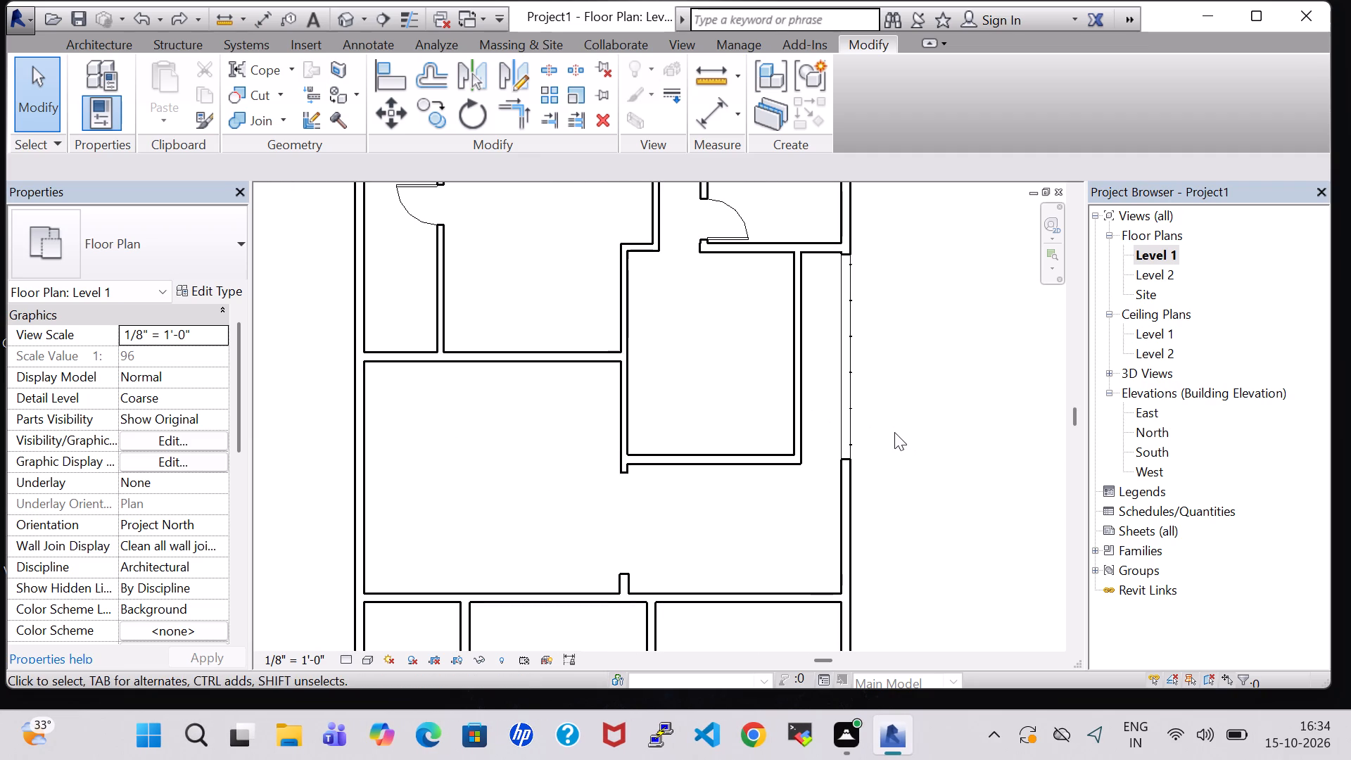
{"action": "middle_click_drag", "start_coordinate": [906, 417], "coordinate": [880, 452]}
{"action": "scroll", "coordinate": [880, 452], "scroll_direction": "down", "scroll_amount": 2}
{"action": "middle_click_drag", "start_coordinate": [899, 430], "coordinate": [863, 382]}
{"action": "middle_click_drag", "start_coordinate": [870, 402], "coordinate": [868, 371]}
{"action": "scroll", "coordinate": [868, 371], "scroll_direction": "down", "scroll_amount": 1}
{"action": "scroll", "coordinate": [87, 37], "scroll_direction": "down", "scroll_amount": 1}
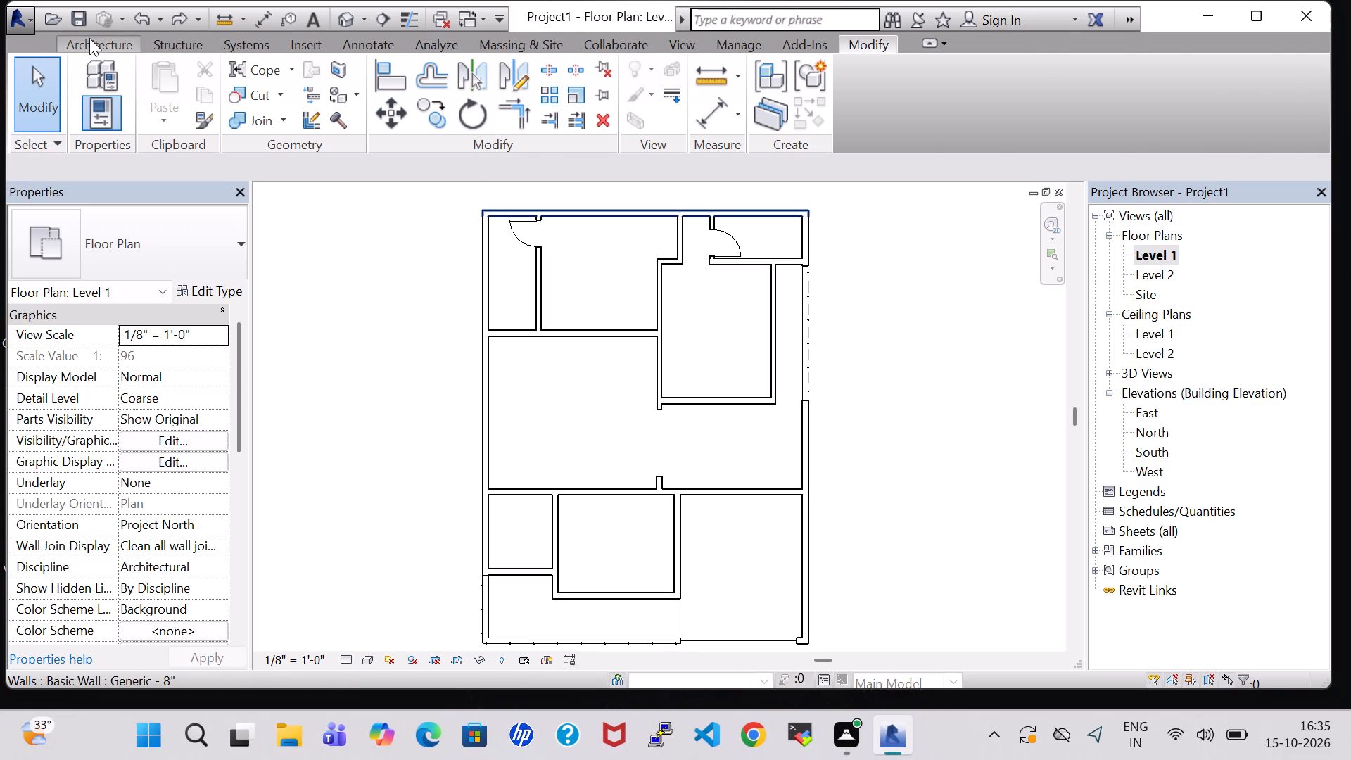
Load the residential door family Door-Exterior-Double-Full Glass-Wood_Clad in the 60" x 80" type.
{"action": "left_click", "coordinate": [89, 38]}
{"action": "left_click", "coordinate": [148, 72]}
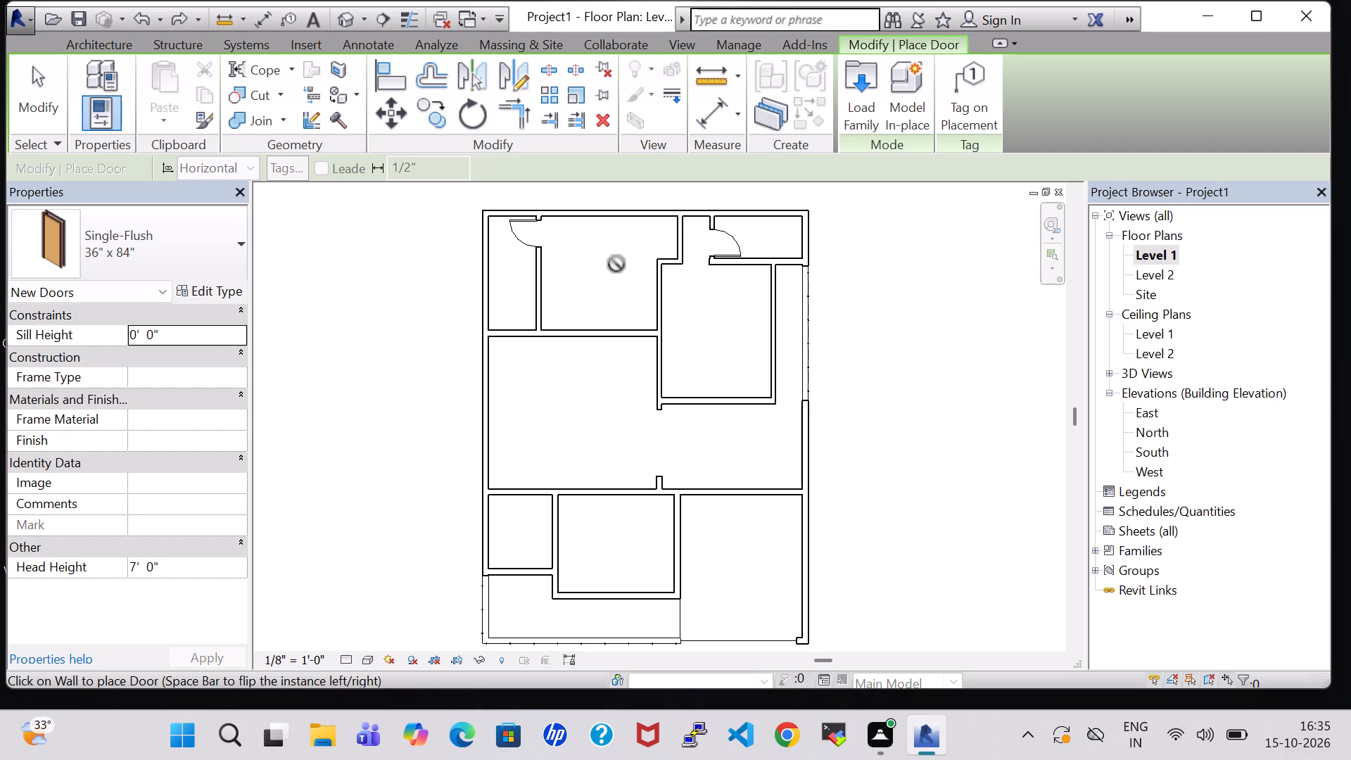
{"action": "key", "text": "Escape"}
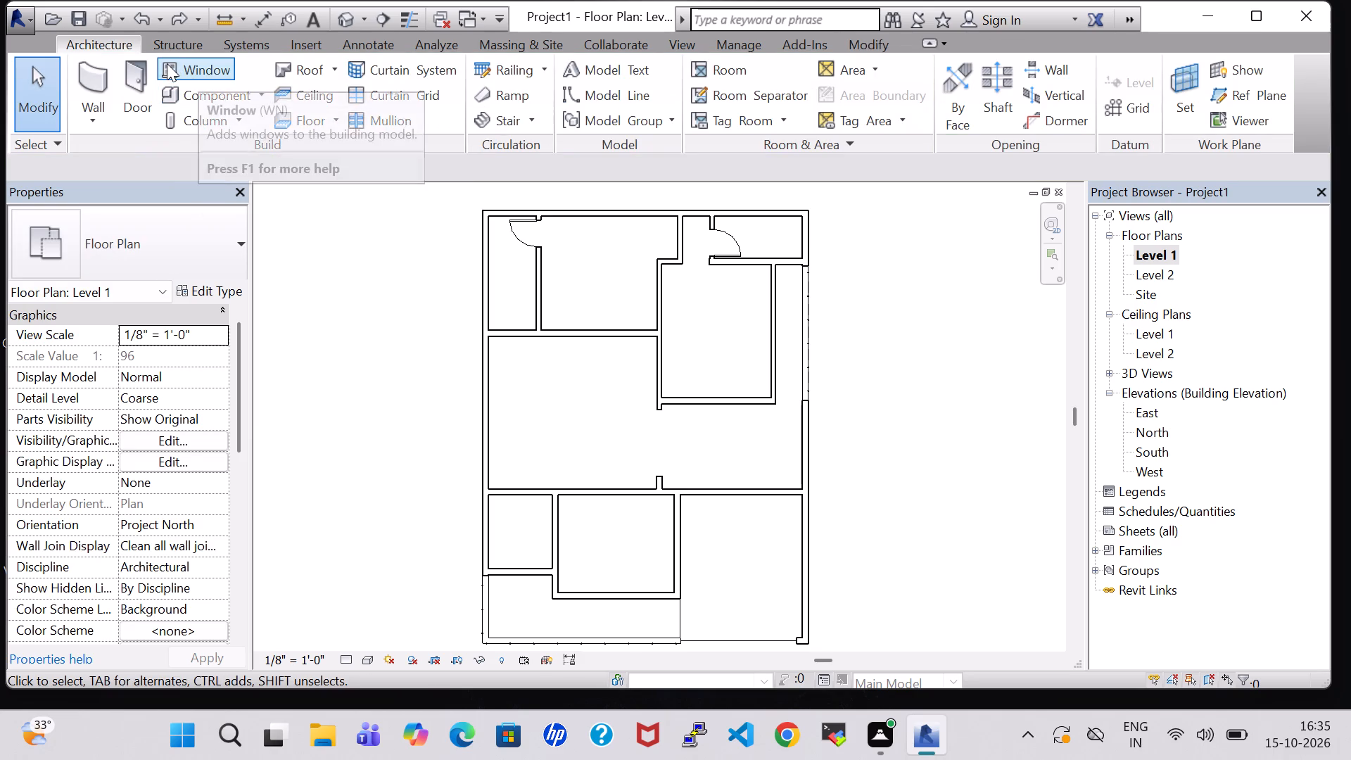
{"action": "left_click", "coordinate": [133, 79]}
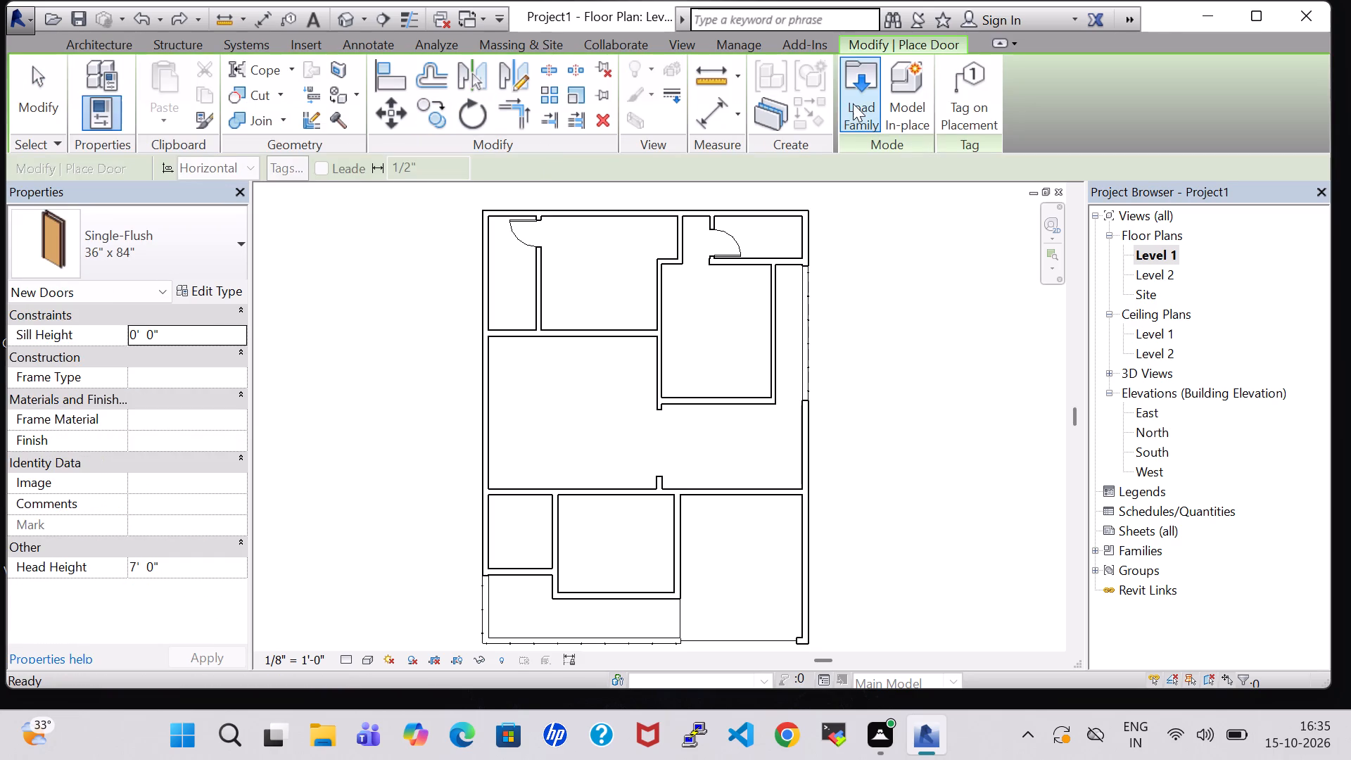
{"action": "left_click", "coordinate": [853, 103]}
{"action": "double_click", "coordinate": [759, 373]}
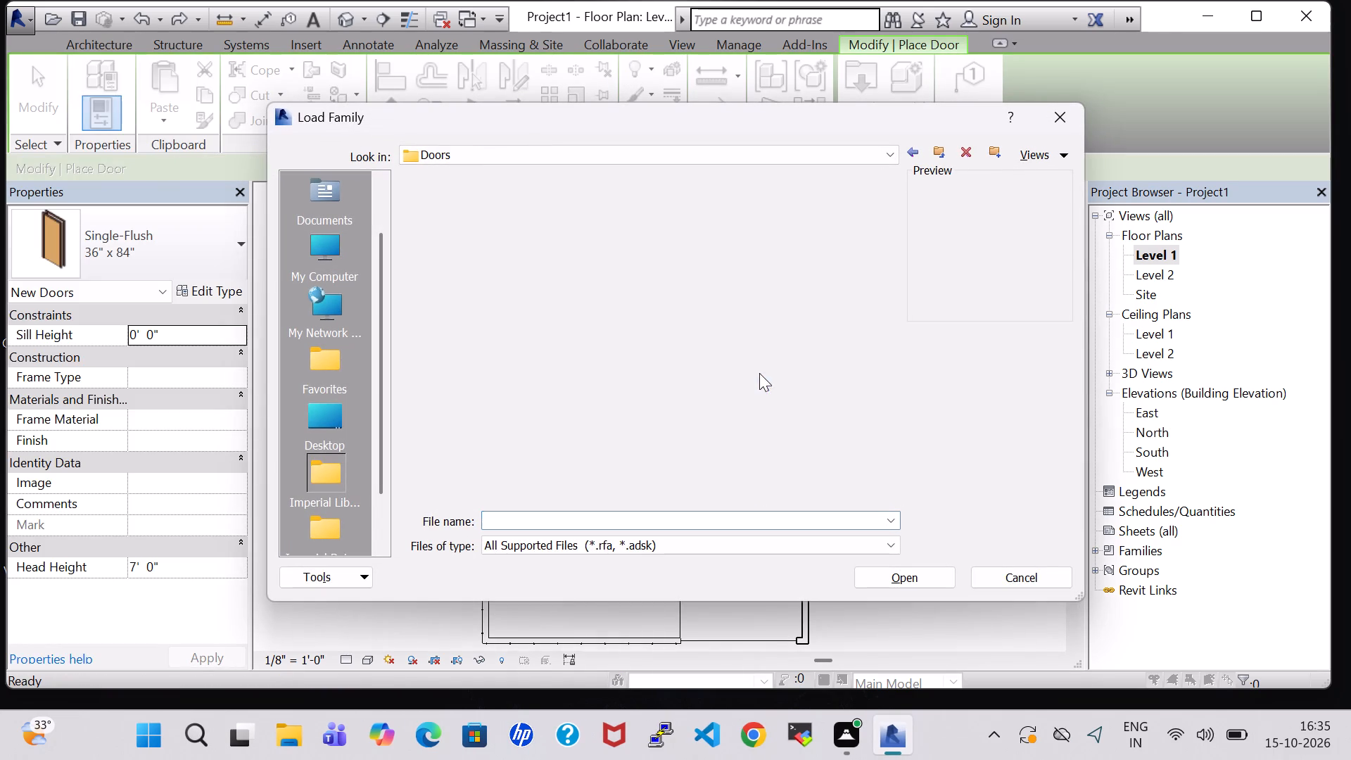
{"action": "double_click", "coordinate": [632, 235]}
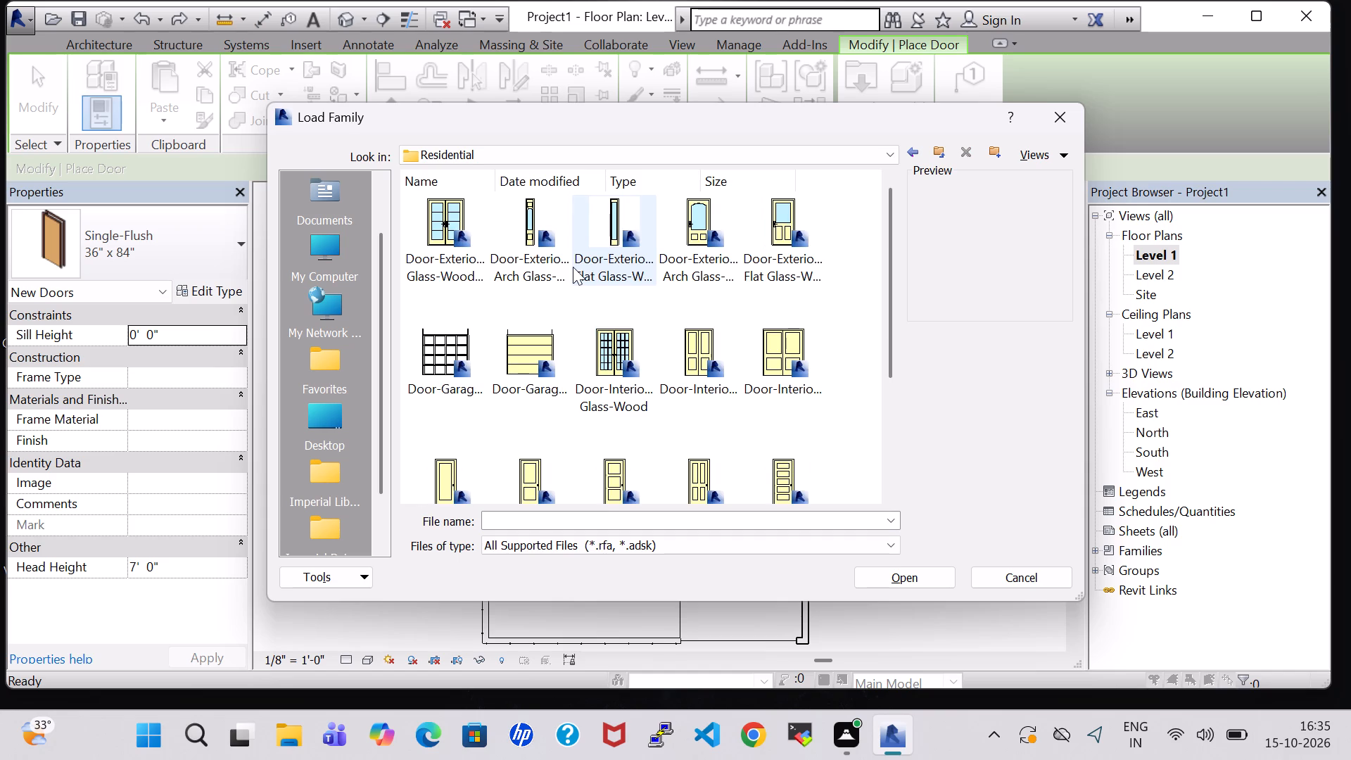
{"action": "left_click", "coordinate": [457, 210]}
{"action": "left_click", "coordinate": [902, 576]}
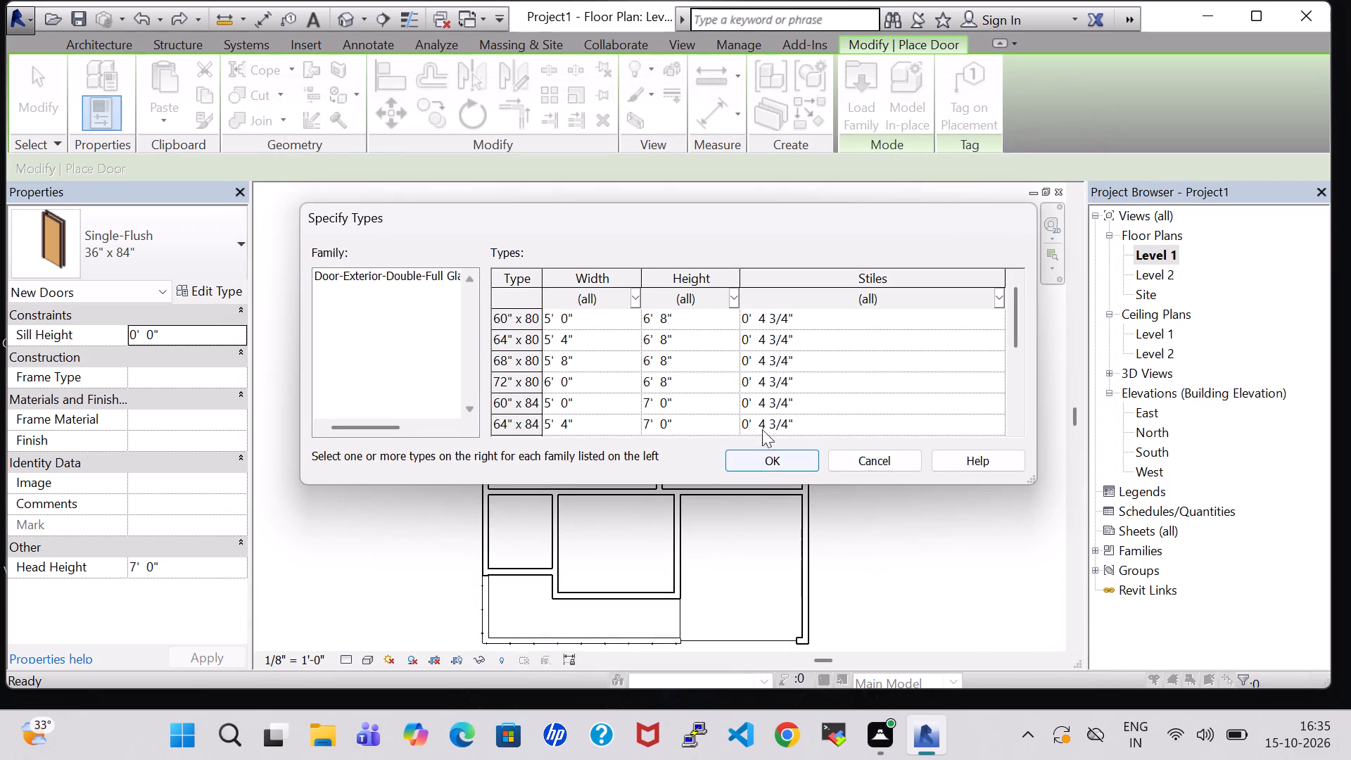
{"action": "left_click", "coordinate": [751, 313]}
{"action": "left_click", "coordinate": [757, 460]}
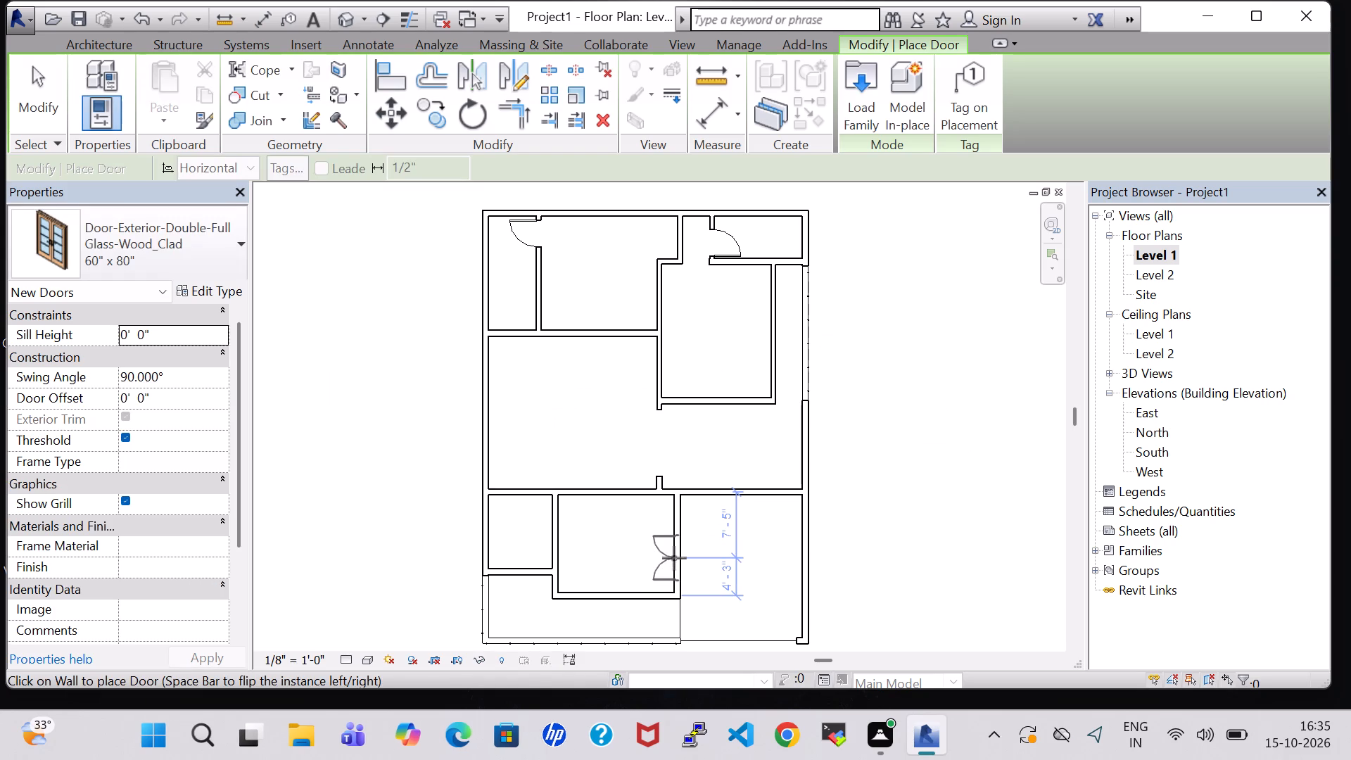
Place the double glass door in the hall's lower wall, about 3'-5" from its left reference and 11'-0" from the right exterior wall.
{"action": "left_click", "coordinate": [708, 482]}
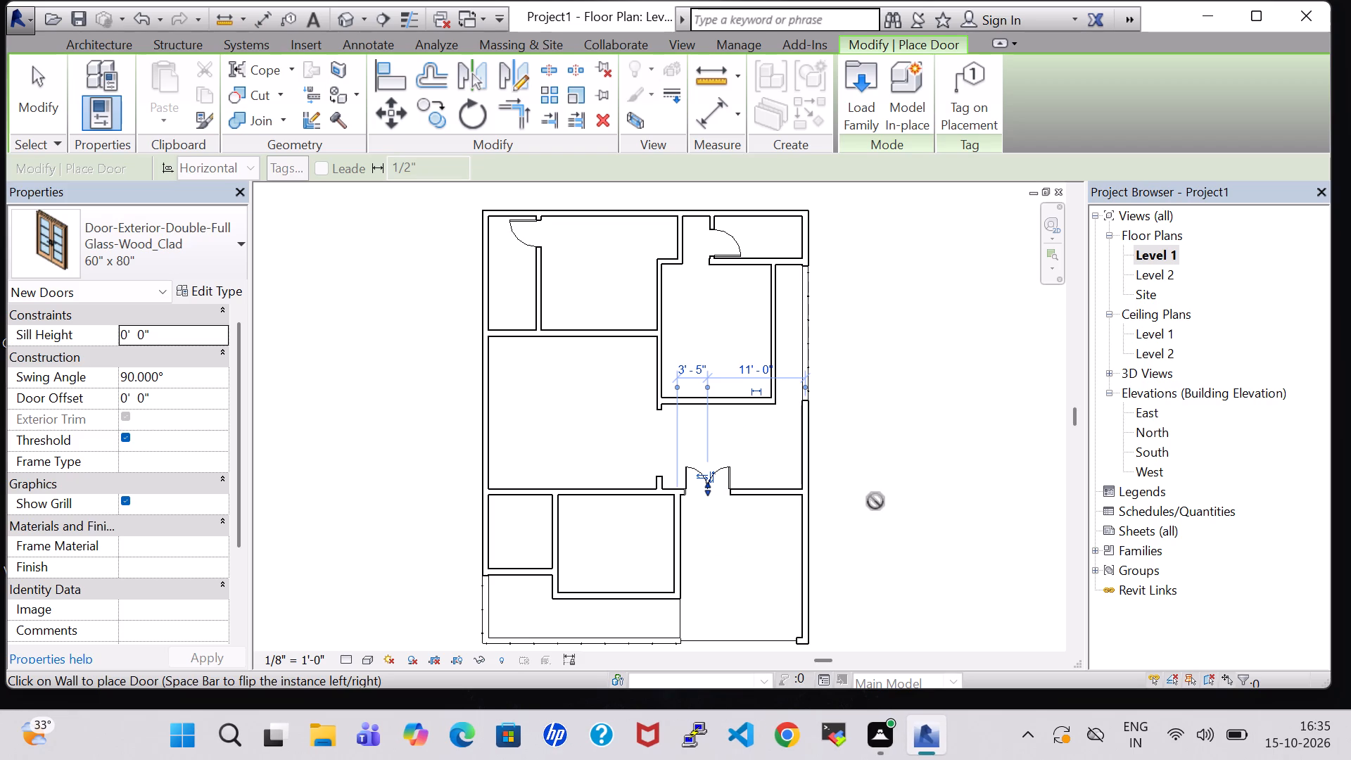
{"action": "key", "text": "Escape"}
{"action": "key", "text": "Escape"}
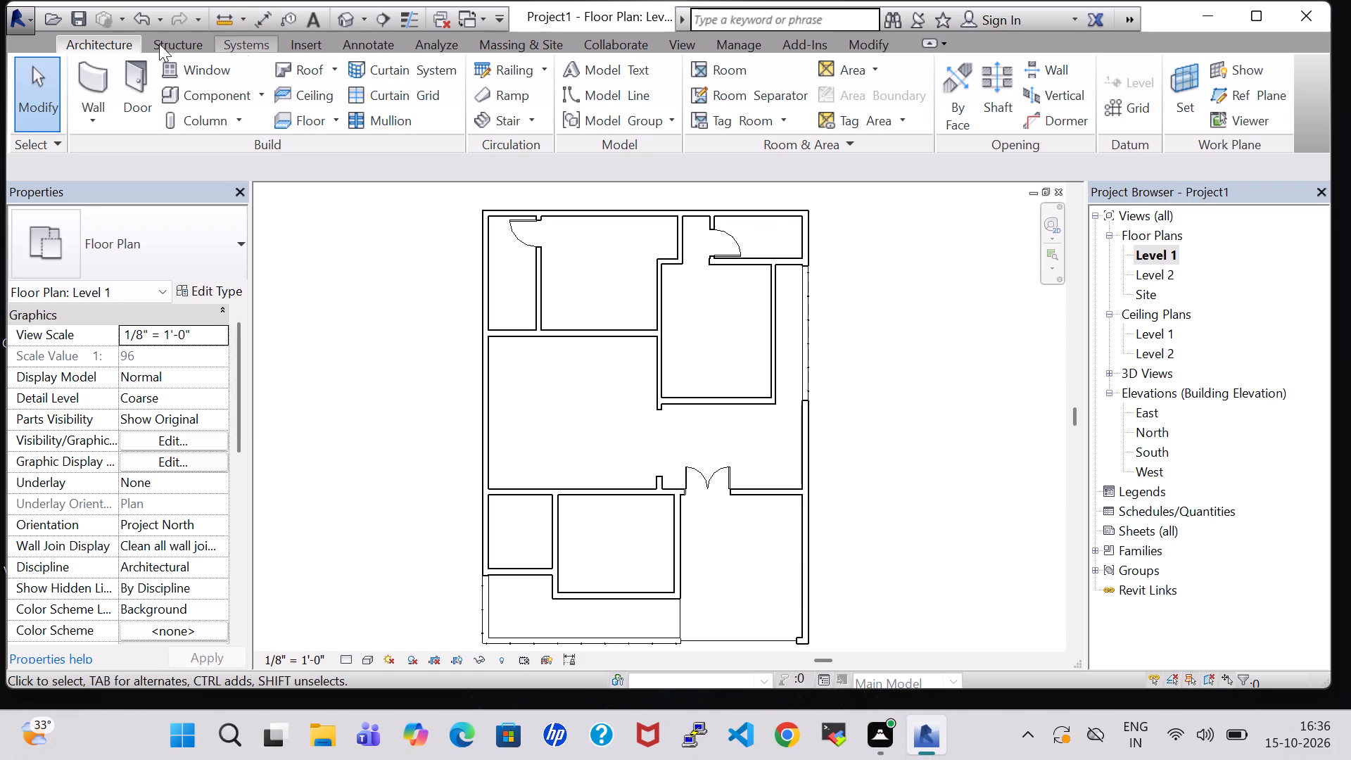
Draw an INNER WALL segment between the two wall stubs to close the opening between the large left room and the hall.
{"action": "left_click", "coordinate": [94, 82]}
{"action": "left_click", "coordinate": [127, 225]}
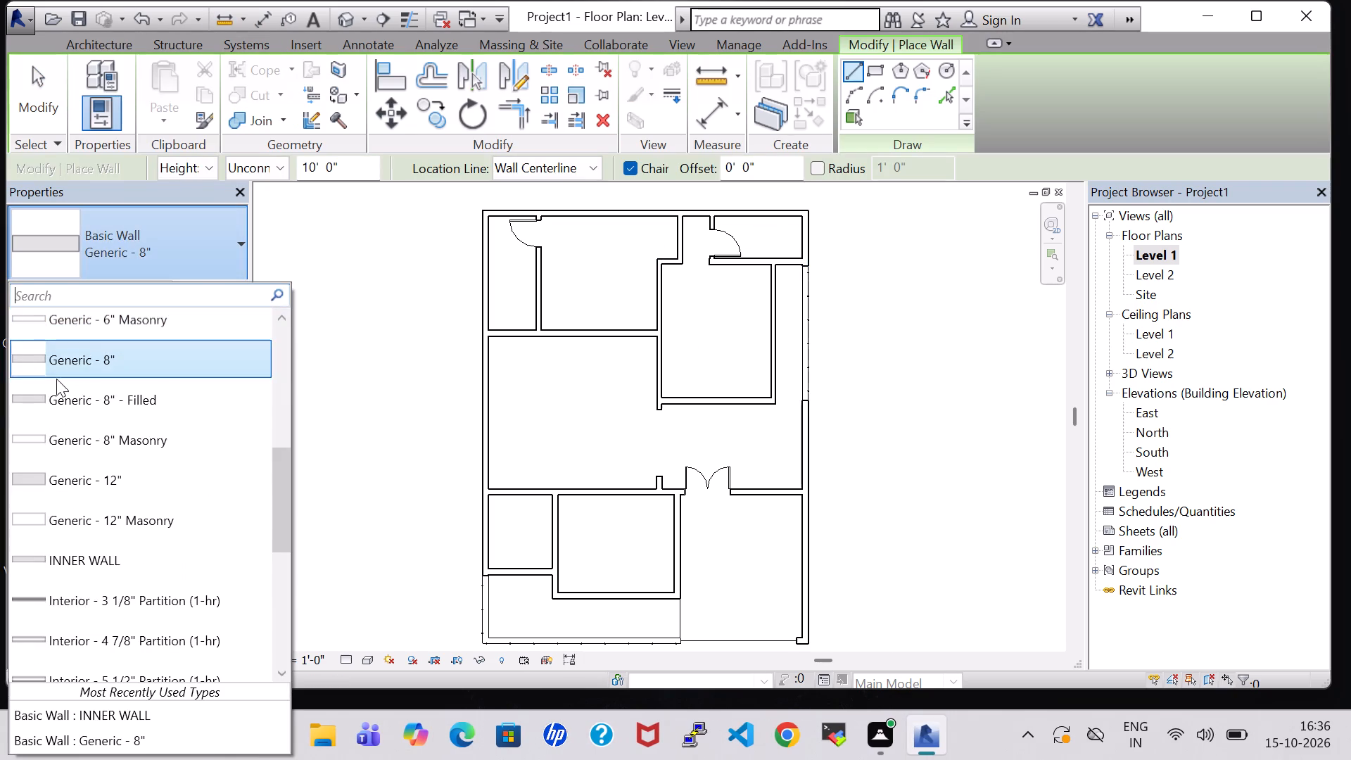
{"action": "left_click", "coordinate": [98, 551]}
{"action": "scroll", "coordinate": [678, 445], "scroll_direction": "up", "scroll_amount": 2}
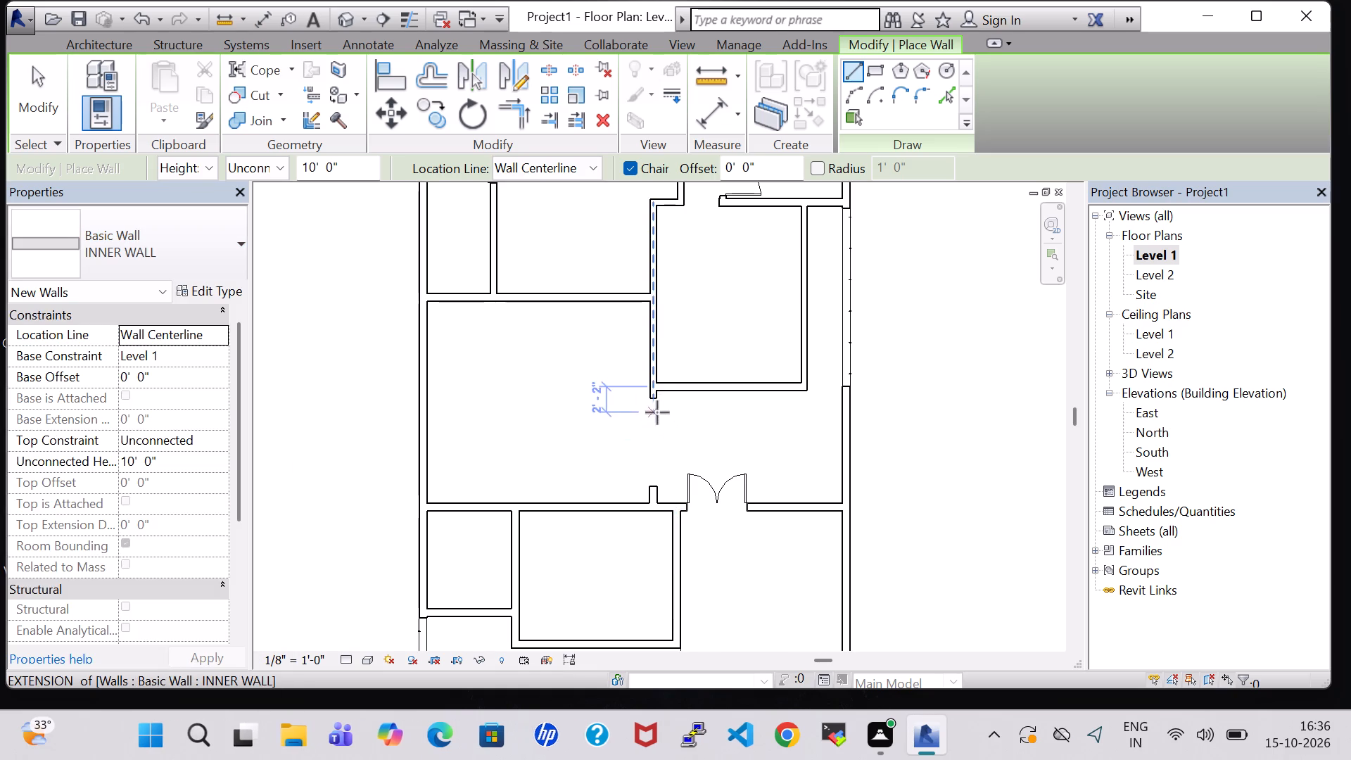
{"action": "left_click", "coordinate": [652, 402]}
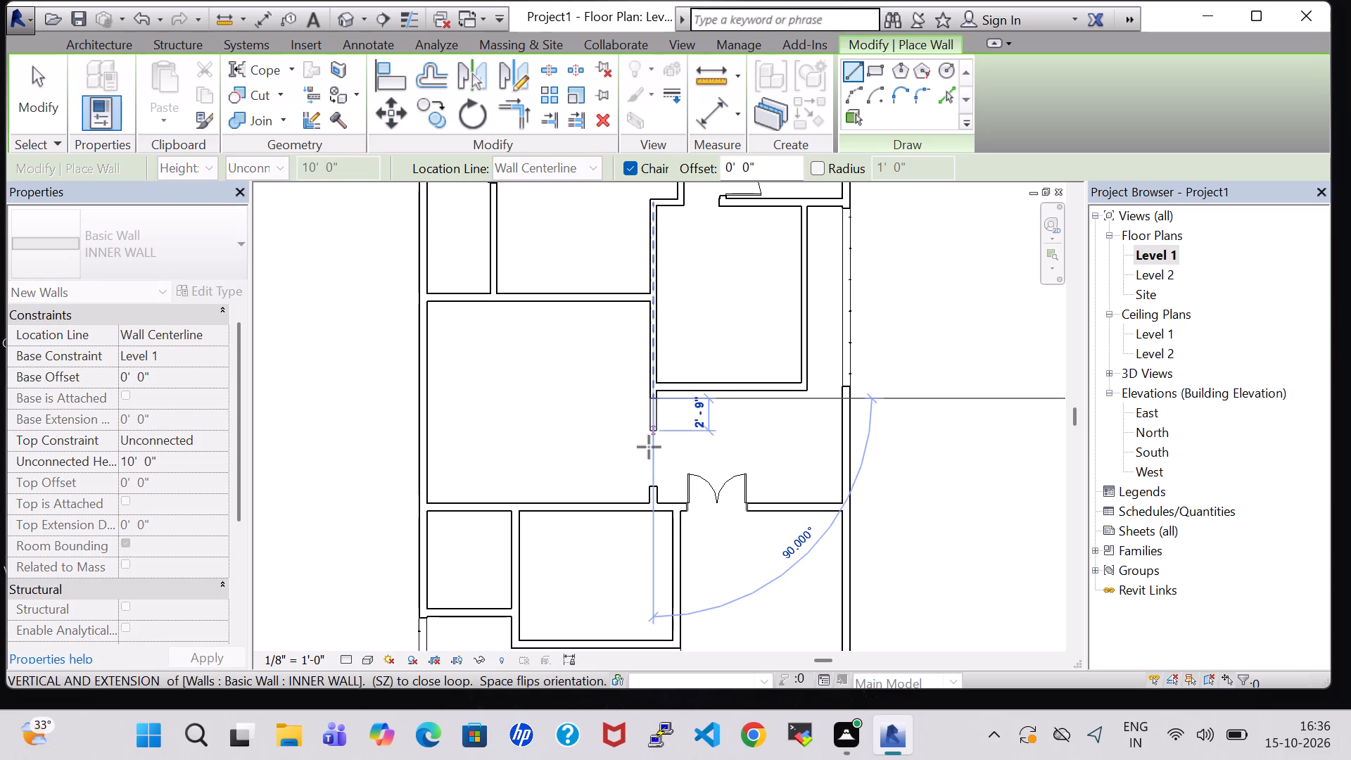
{"action": "left_click", "coordinate": [649, 495]}
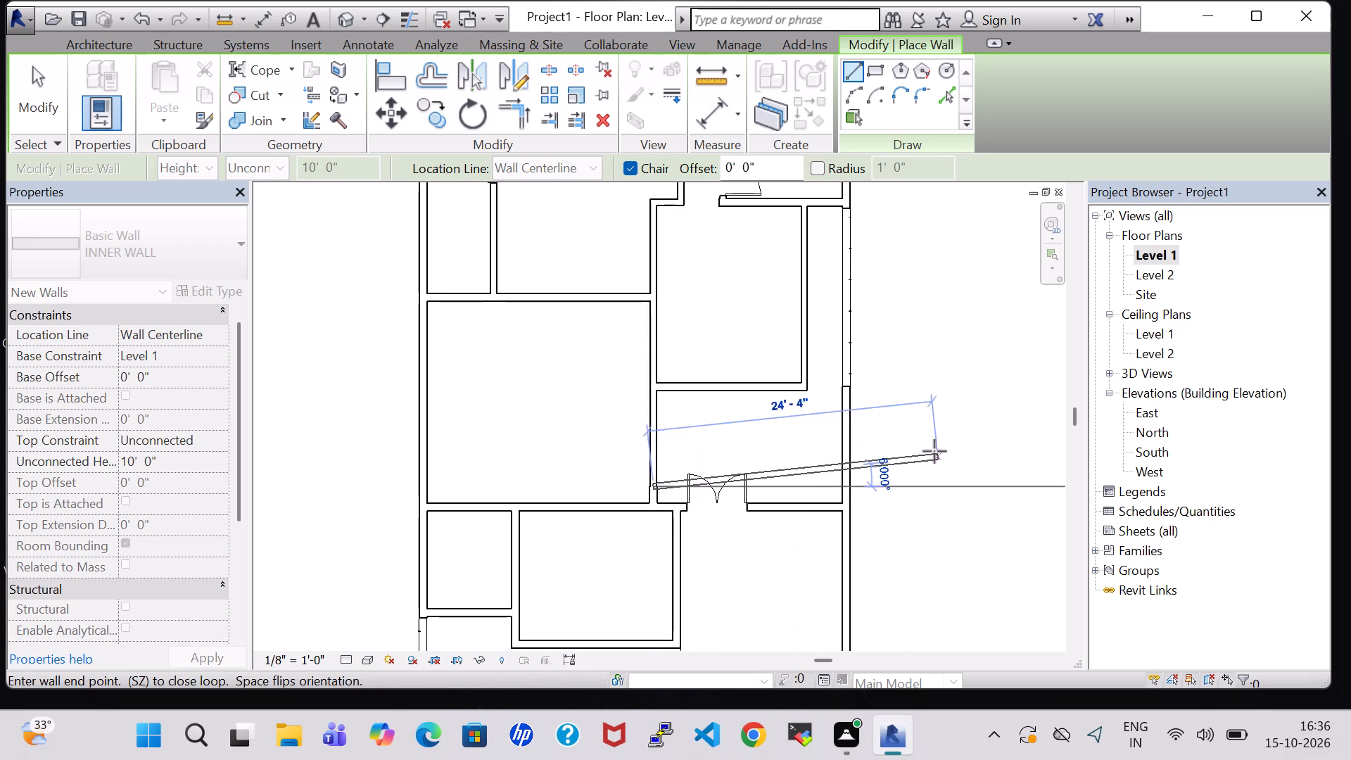
{"action": "key", "text": "Escape"}
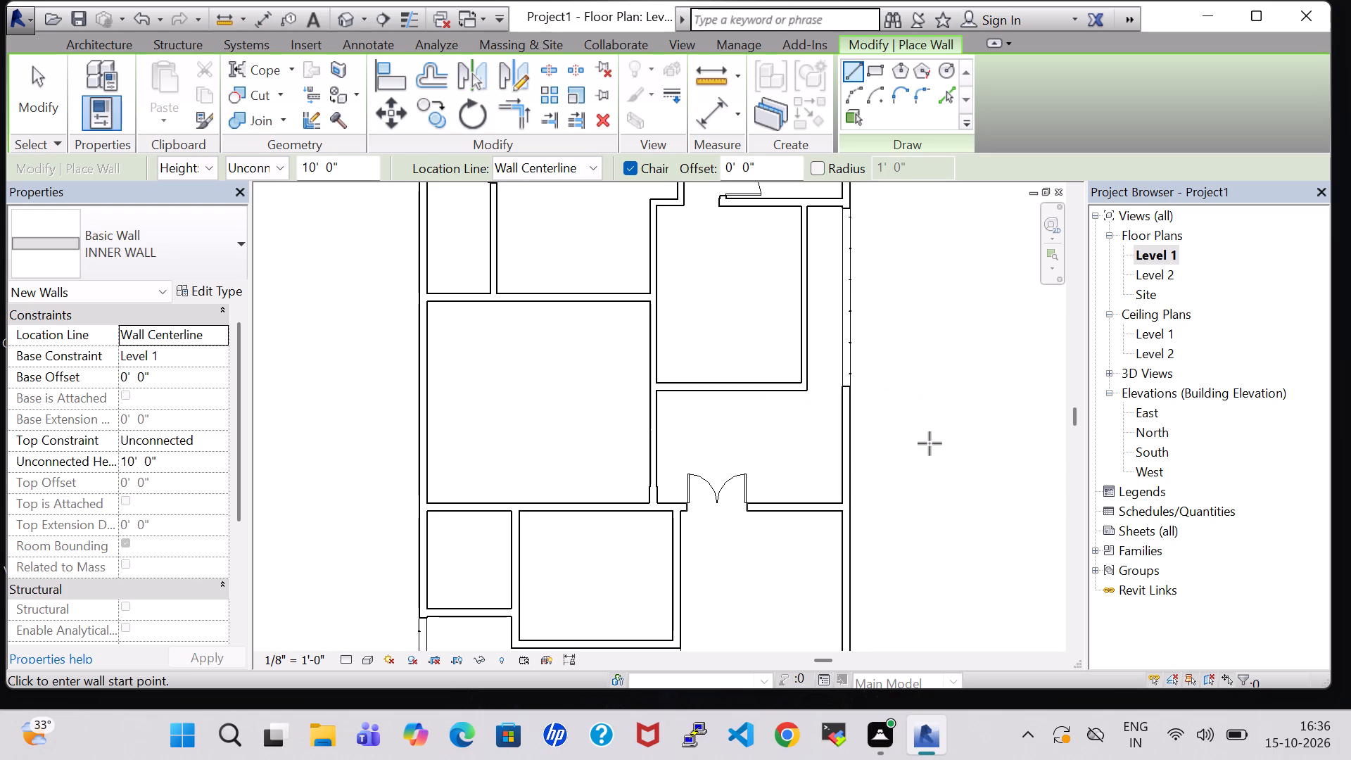
Place a 60" x 80" double glass door in the new INNER WALL segment, about 4'-3" from each reference, swinging into the large left room.
{"action": "left_click", "coordinate": [92, 41]}
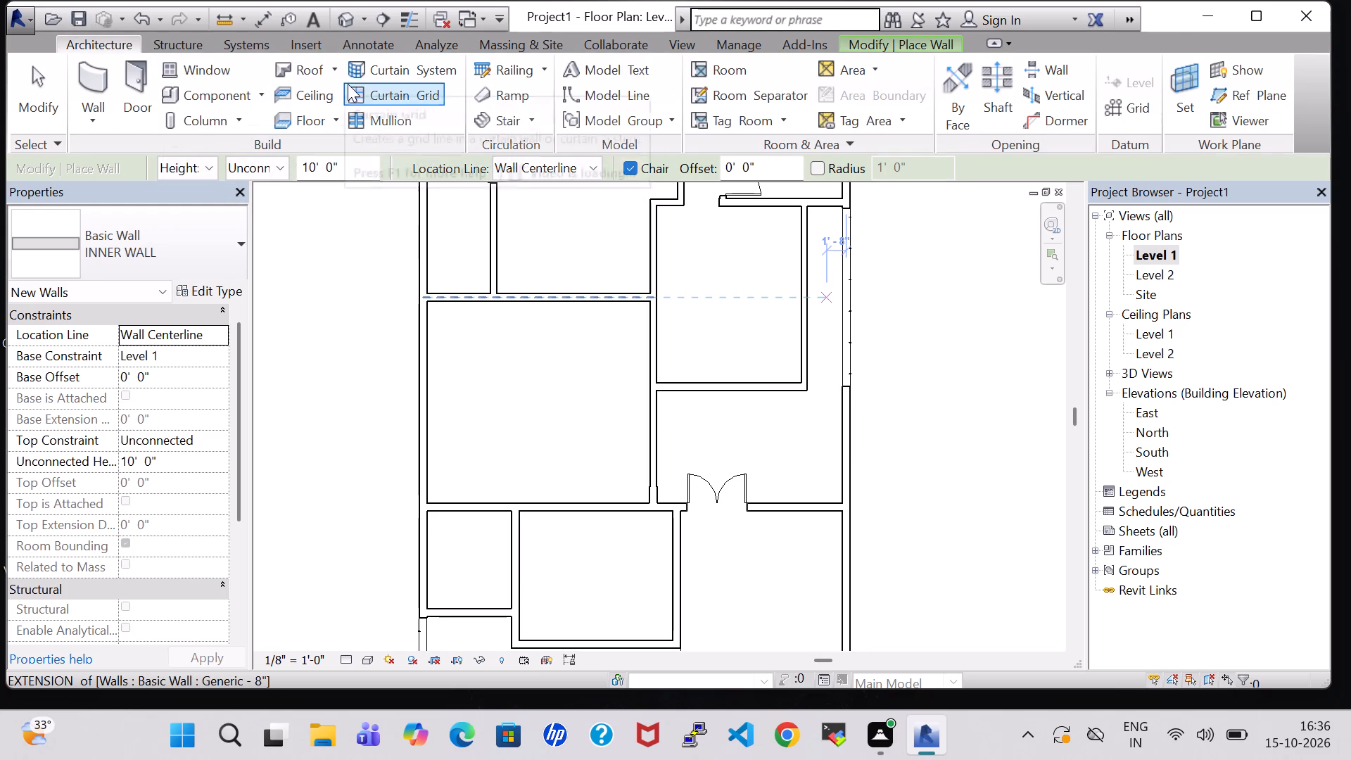
{"action": "left_click", "coordinate": [146, 85]}
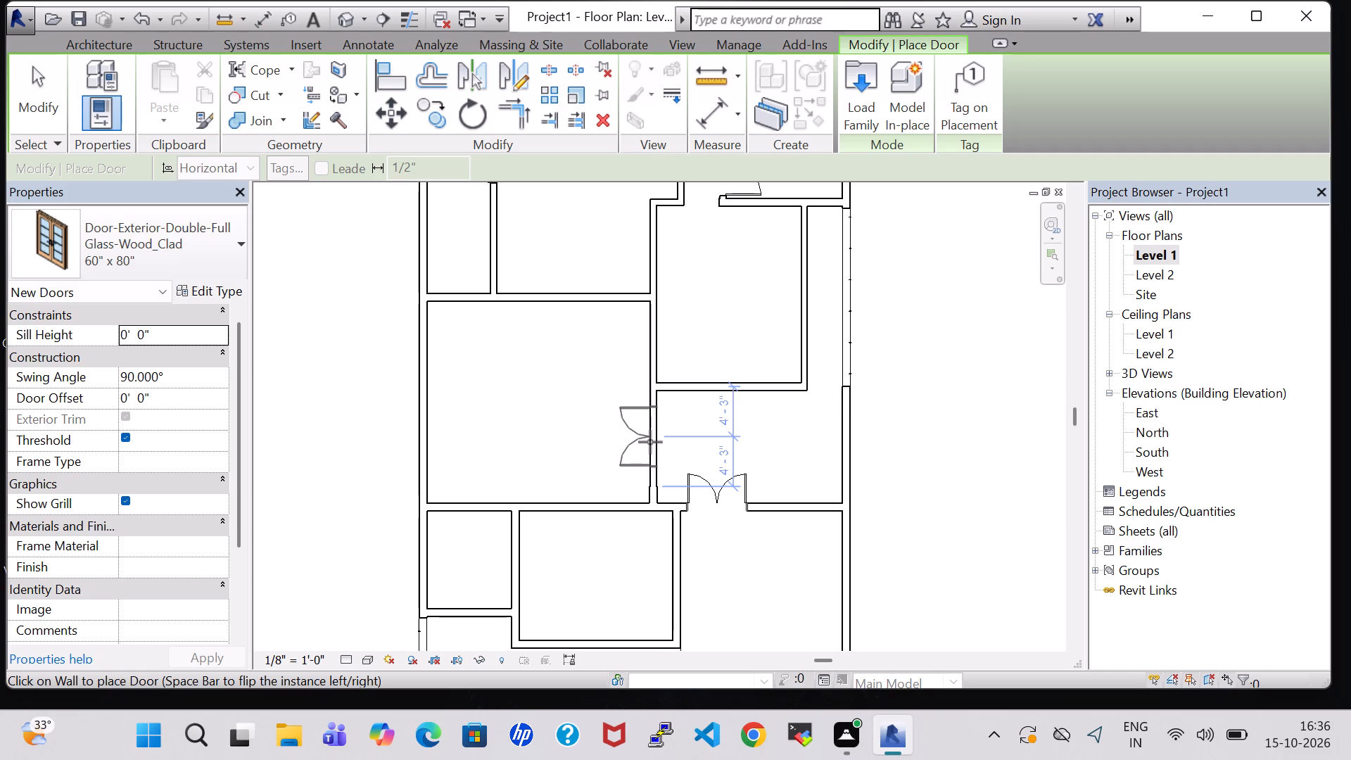
{"action": "left_click", "coordinate": [650, 442]}
{"action": "key", "text": "Escape"}
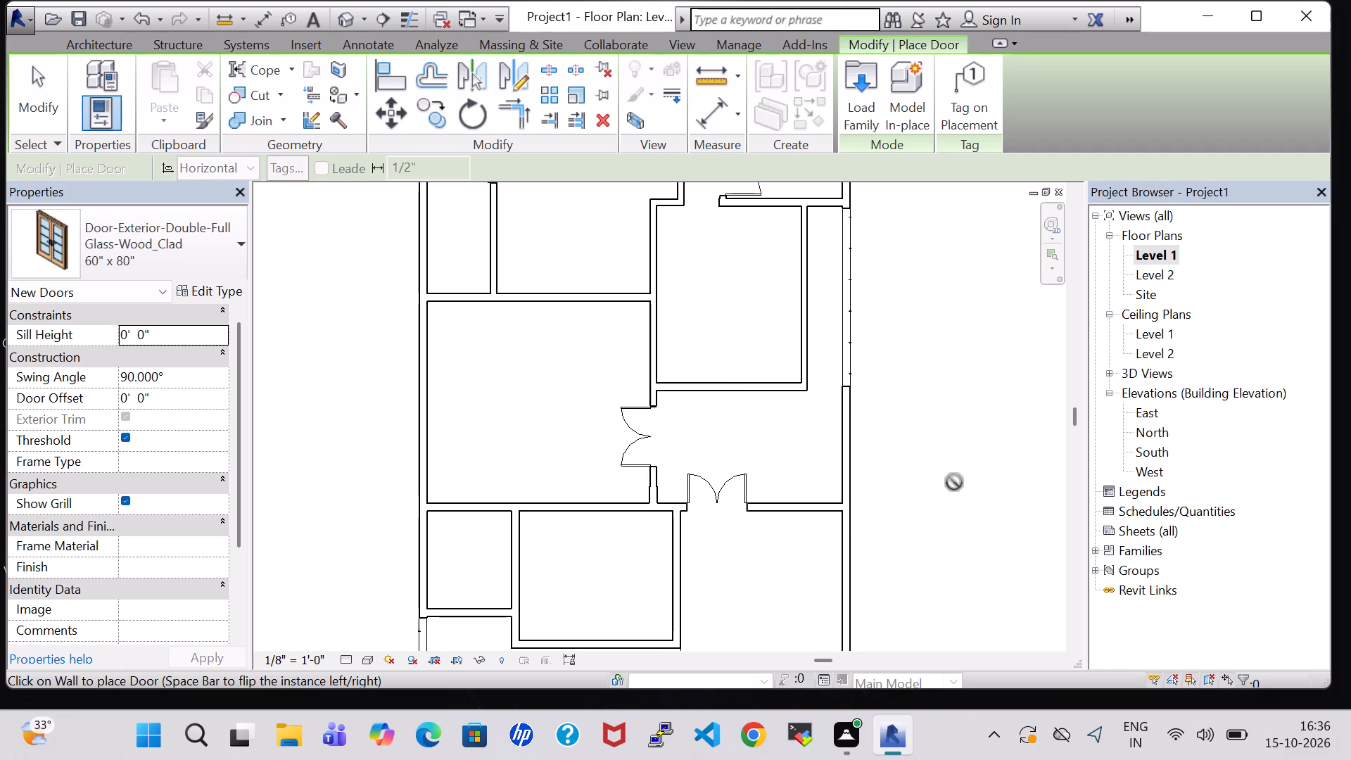
{"action": "key", "text": "Escape"}
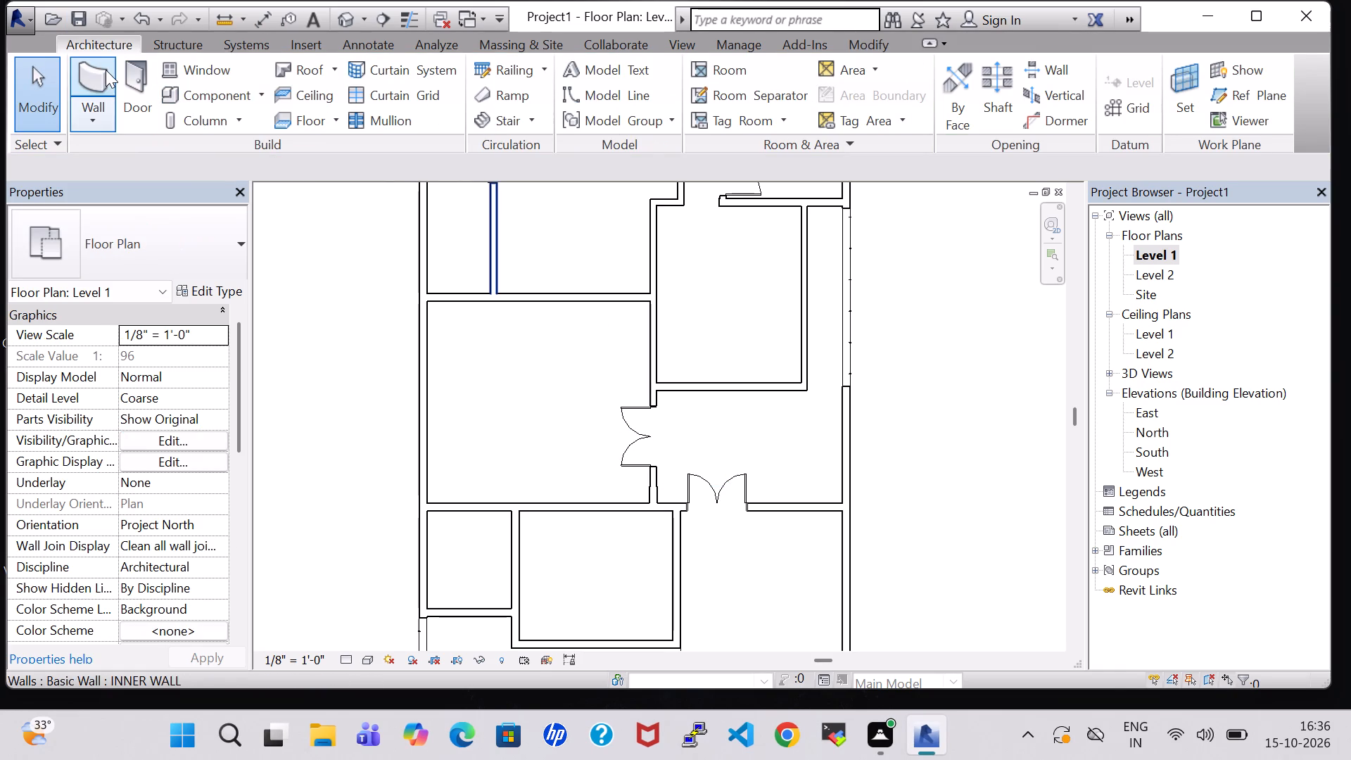
Load the residential door family Door-Exterior-Single-Entry-Half Arch Glass-Wood_Clad in the 30" x 80" type.
{"action": "left_click", "coordinate": [125, 75]}
{"action": "left_click", "coordinate": [851, 113]}
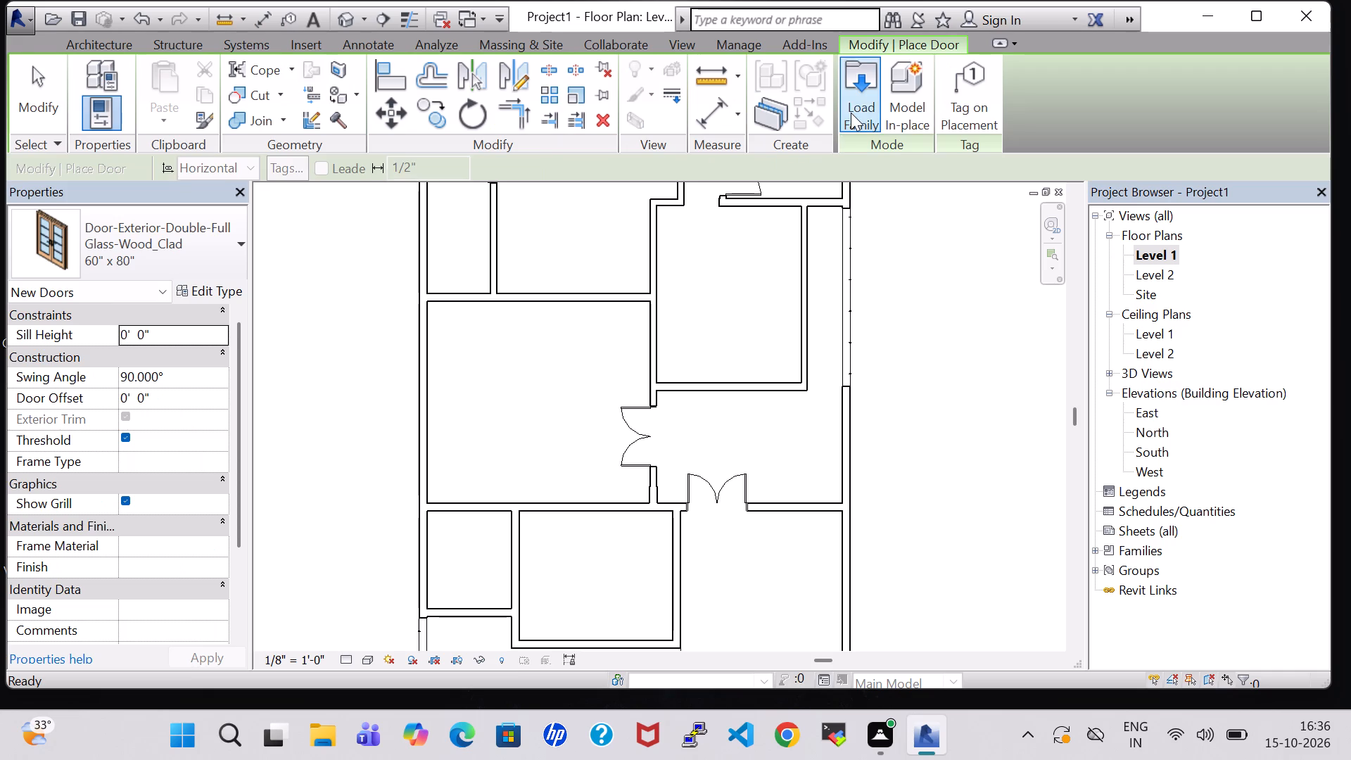
{"action": "double_click", "coordinate": [787, 326]}
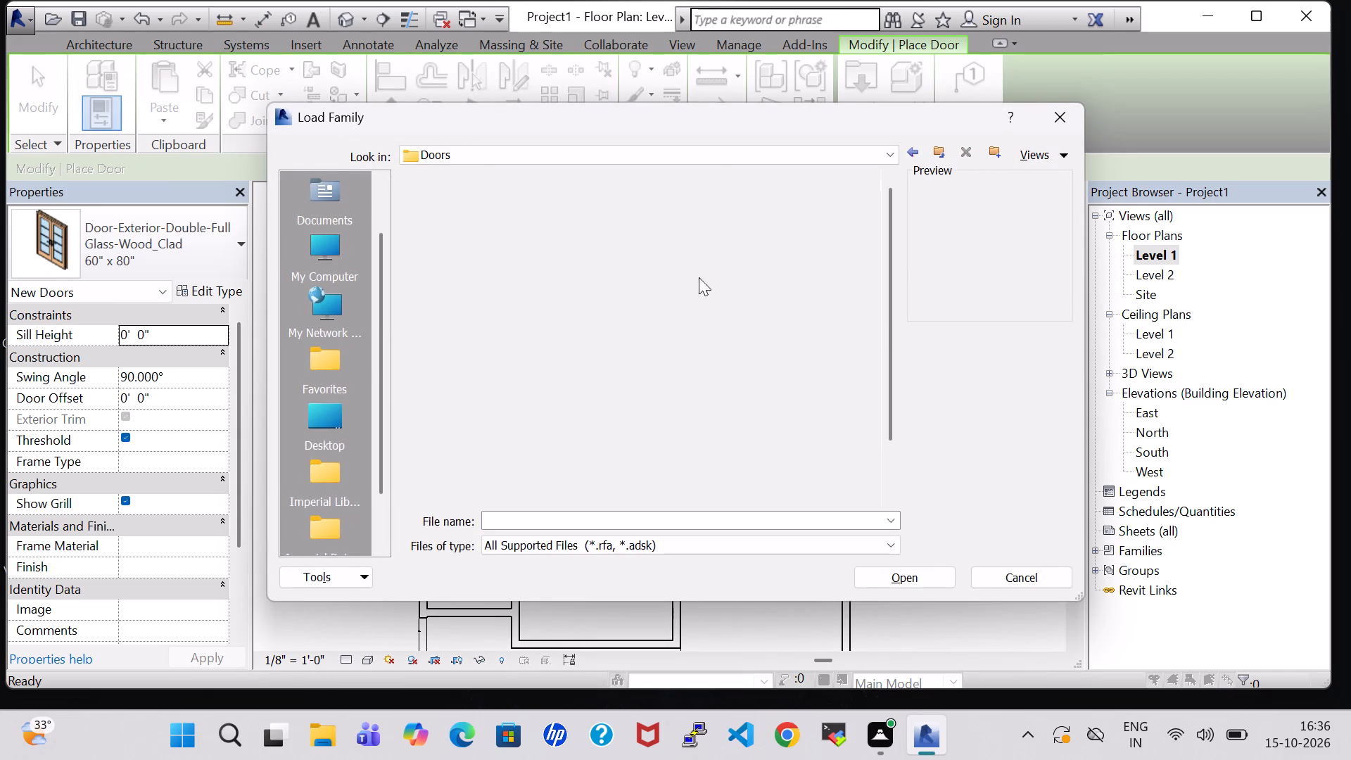
{"action": "double_click", "coordinate": [637, 231]}
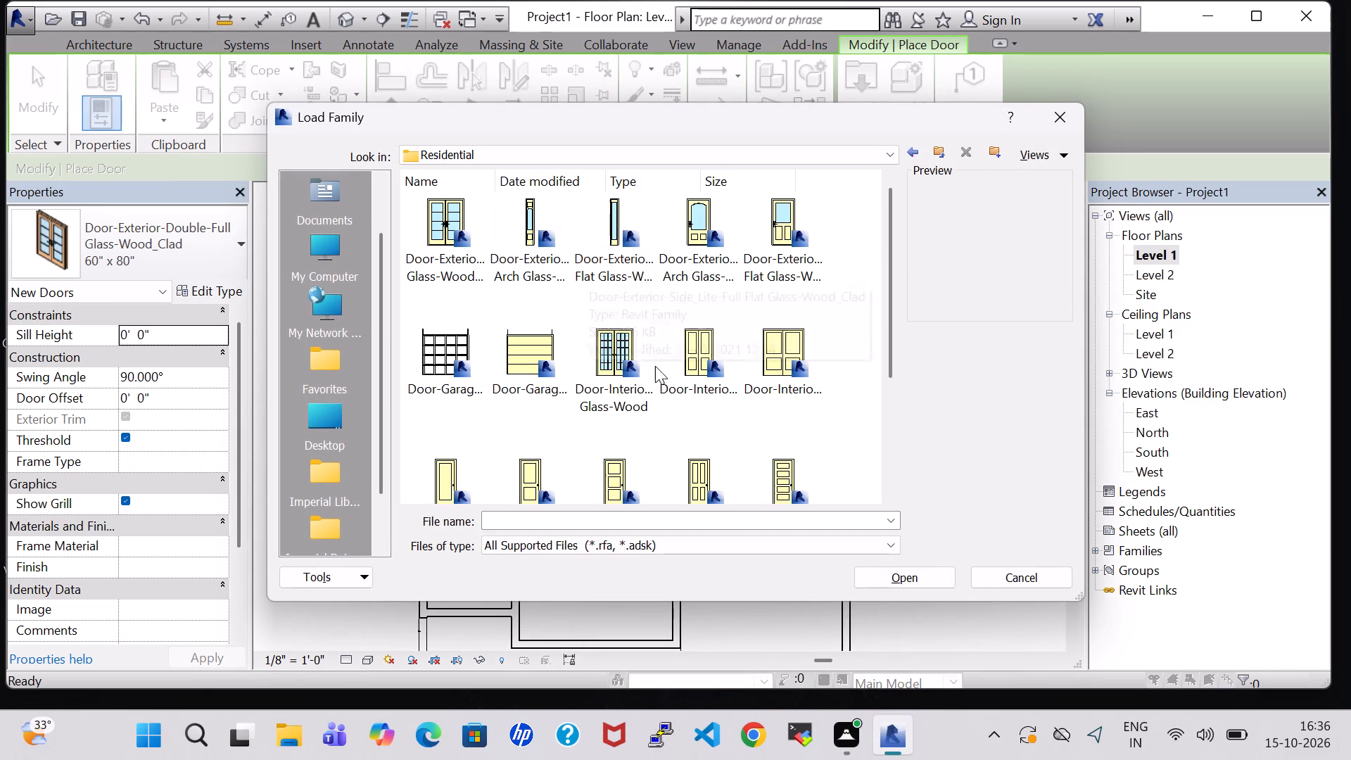
{"action": "left_click", "coordinate": [723, 244]}
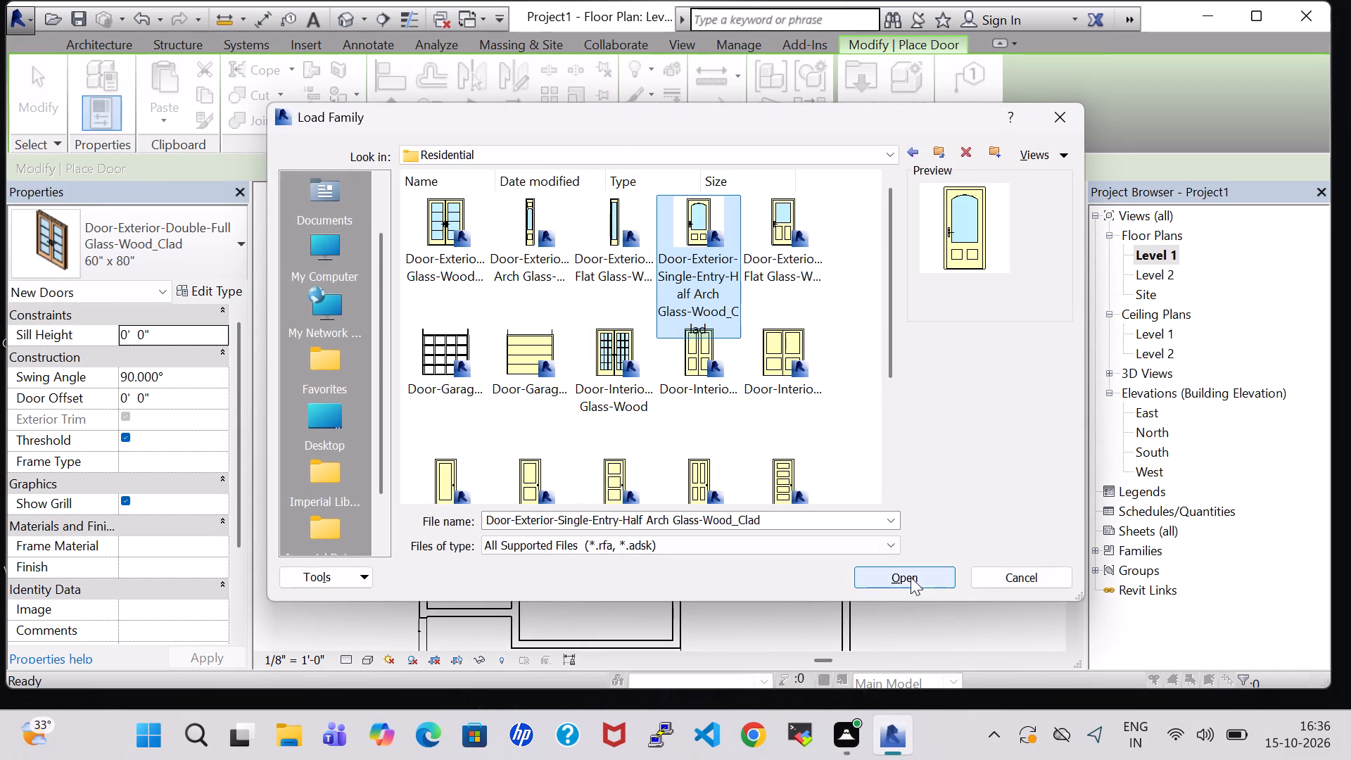
{"action": "left_click", "coordinate": [911, 577]}
{"action": "left_click", "coordinate": [705, 329]}
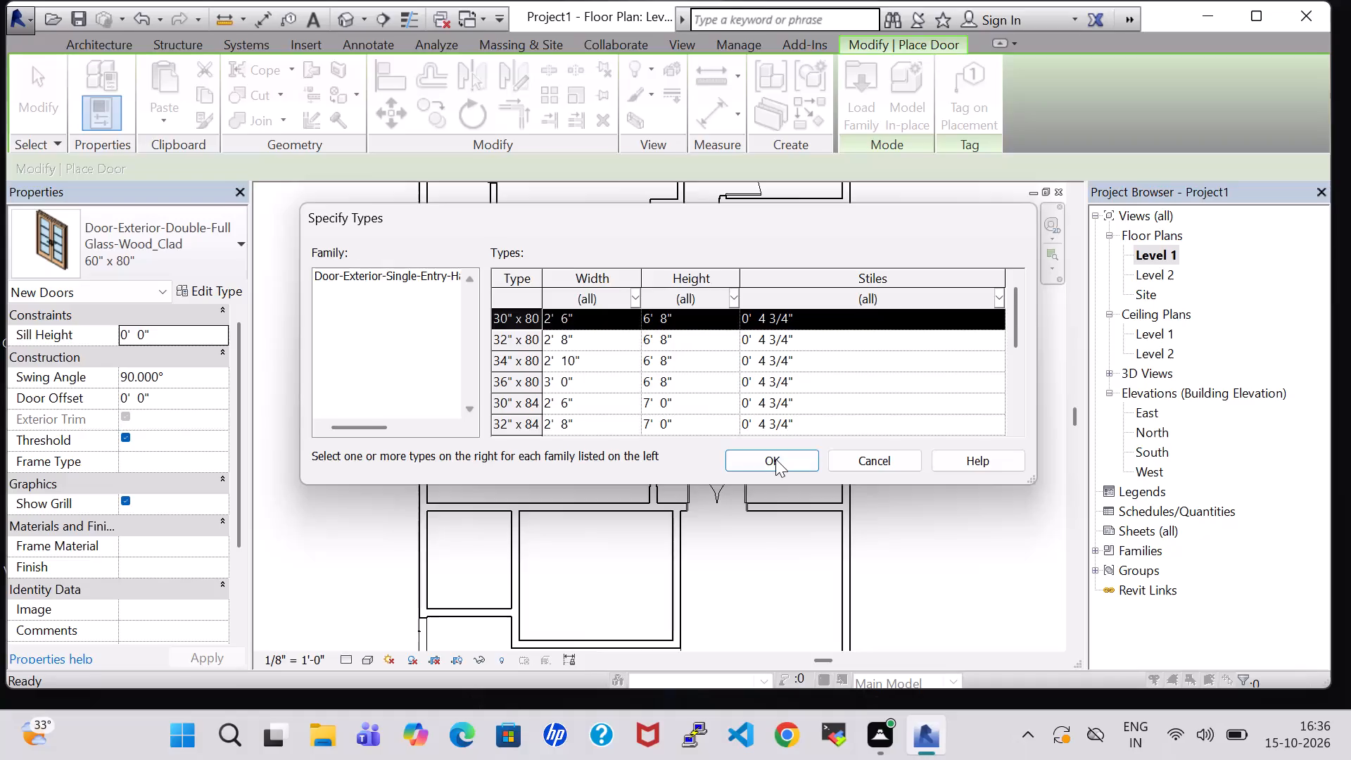
{"action": "left_click", "coordinate": [777, 461]}
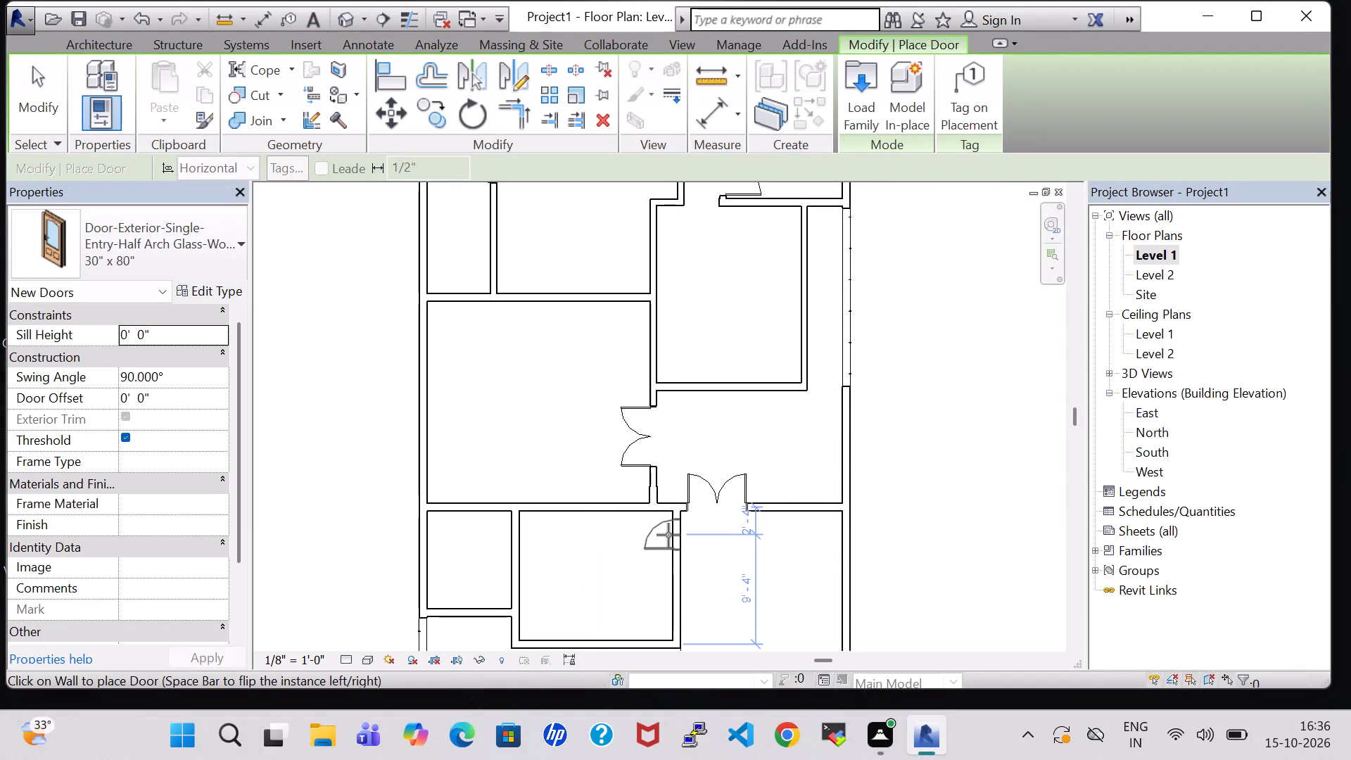
Place the single door with its swing flipped in the lower middle room's right wall, about 2'-6" below the upper wall.
{"action": "key", "text": "space"}
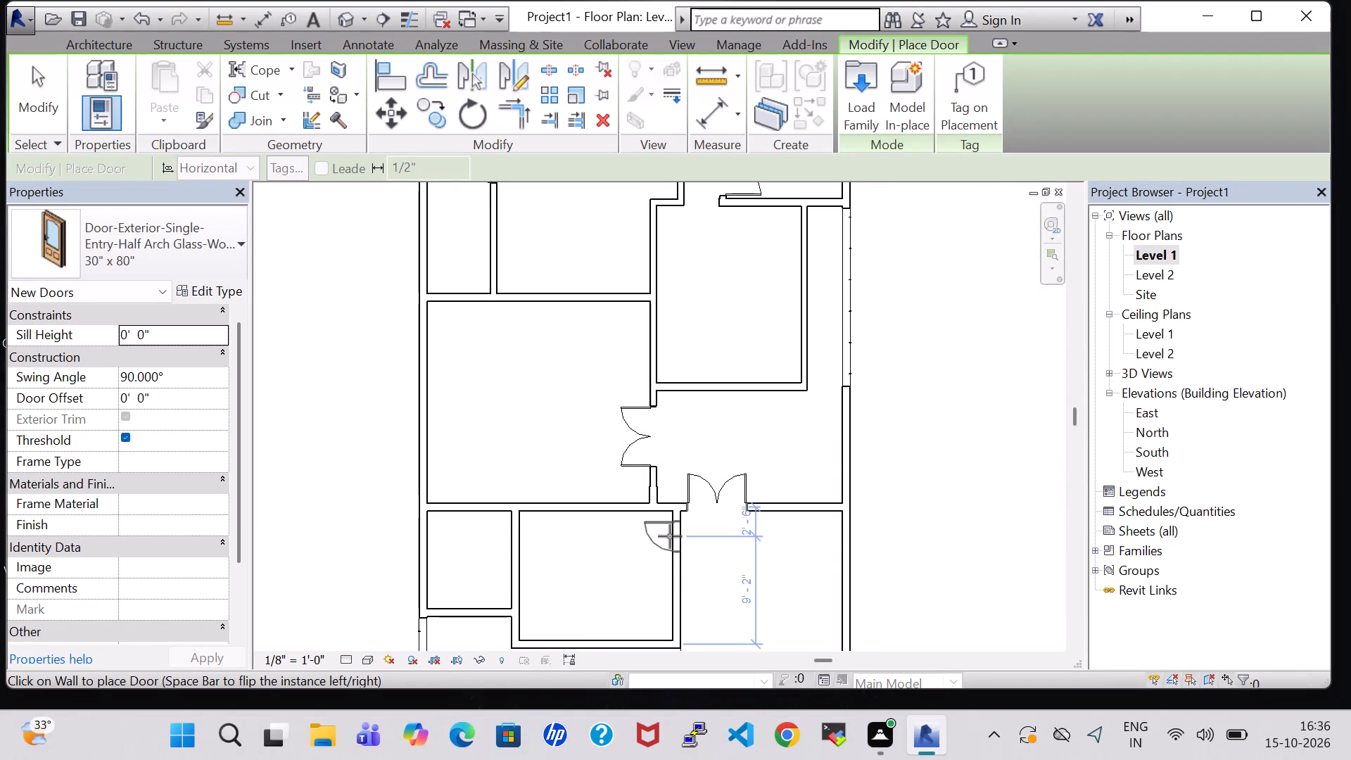
{"action": "left_click", "coordinate": [670, 536]}
{"action": "key", "text": "Escape"}
{"action": "key", "text": "Escape"}
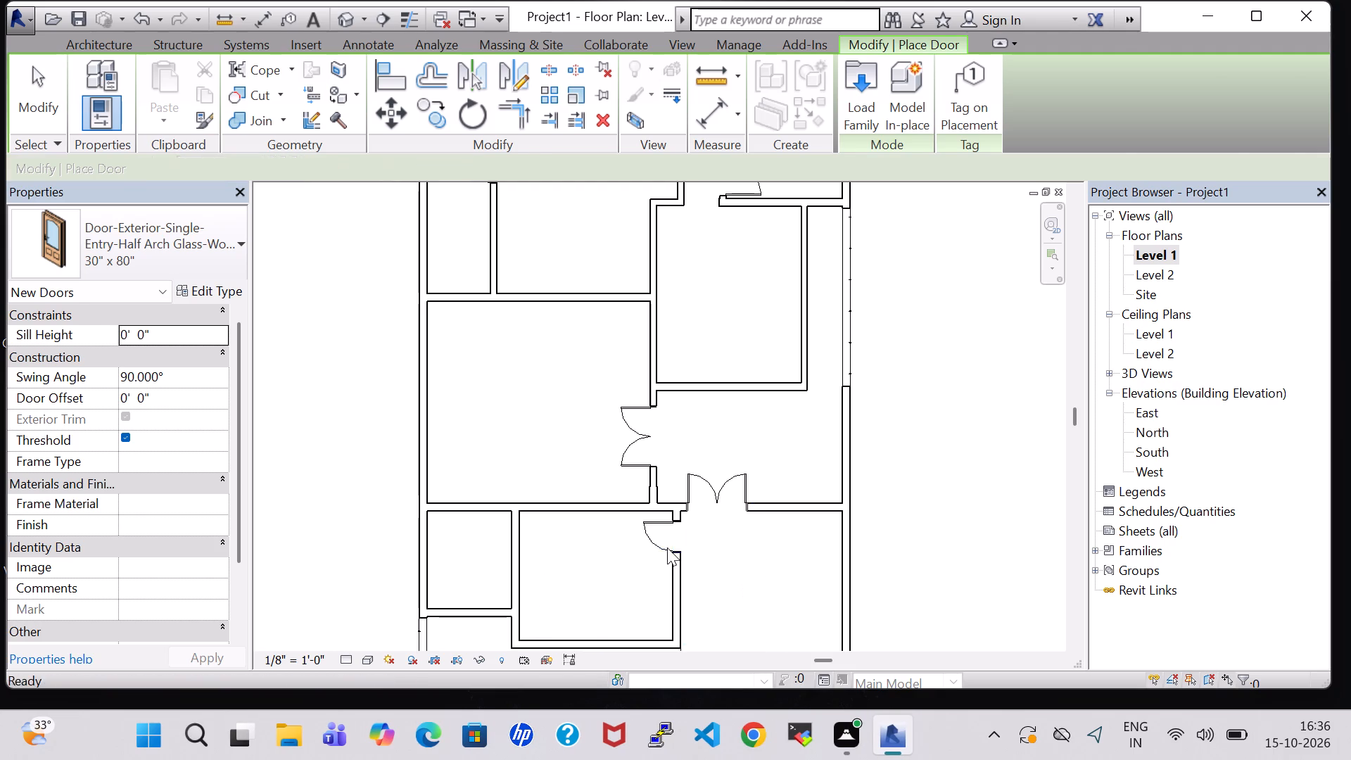
Review the available types and the type properties of the single door in the lower middle room.
{"action": "left_click", "coordinate": [666, 533]}
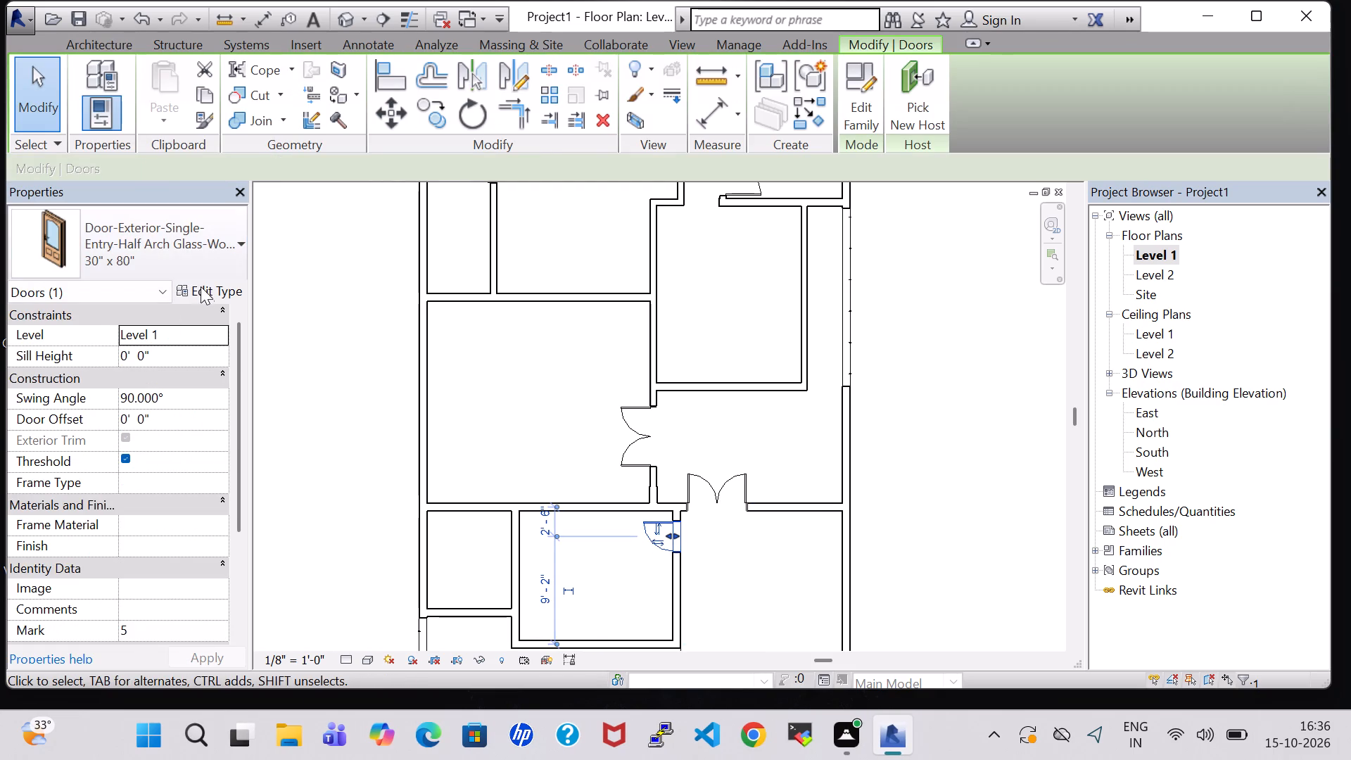
{"action": "left_click", "coordinate": [202, 260]}
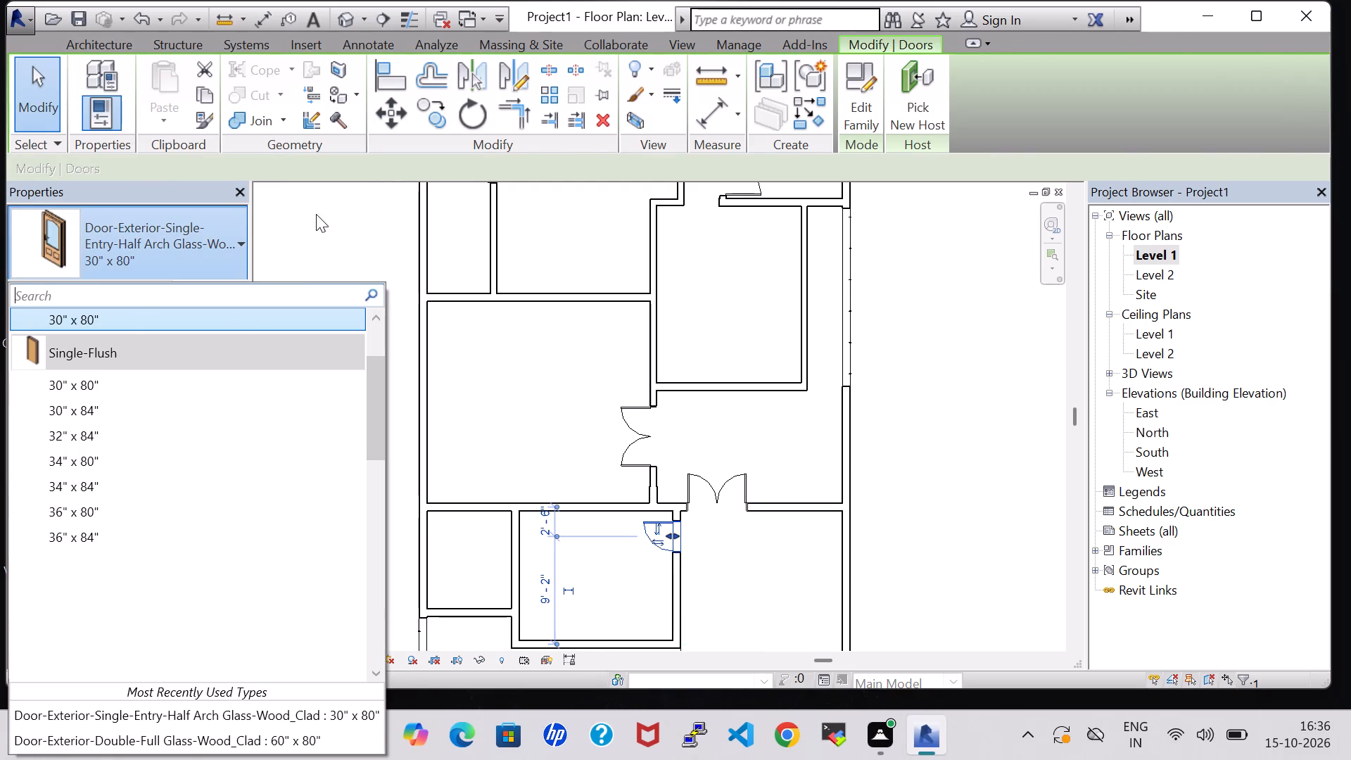
{"action": "left_click", "coordinate": [316, 214]}
{"action": "left_click", "coordinate": [649, 527]}
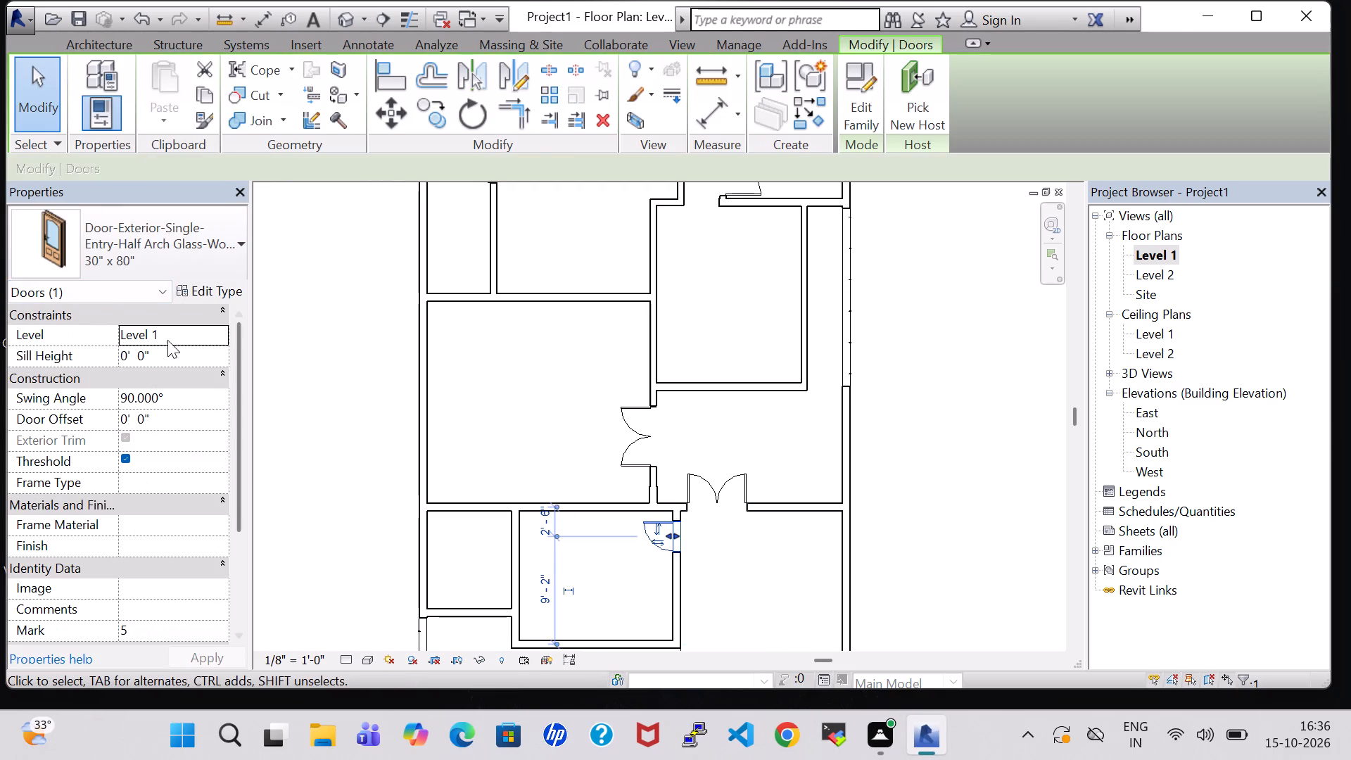
{"action": "left_click", "coordinate": [220, 294]}
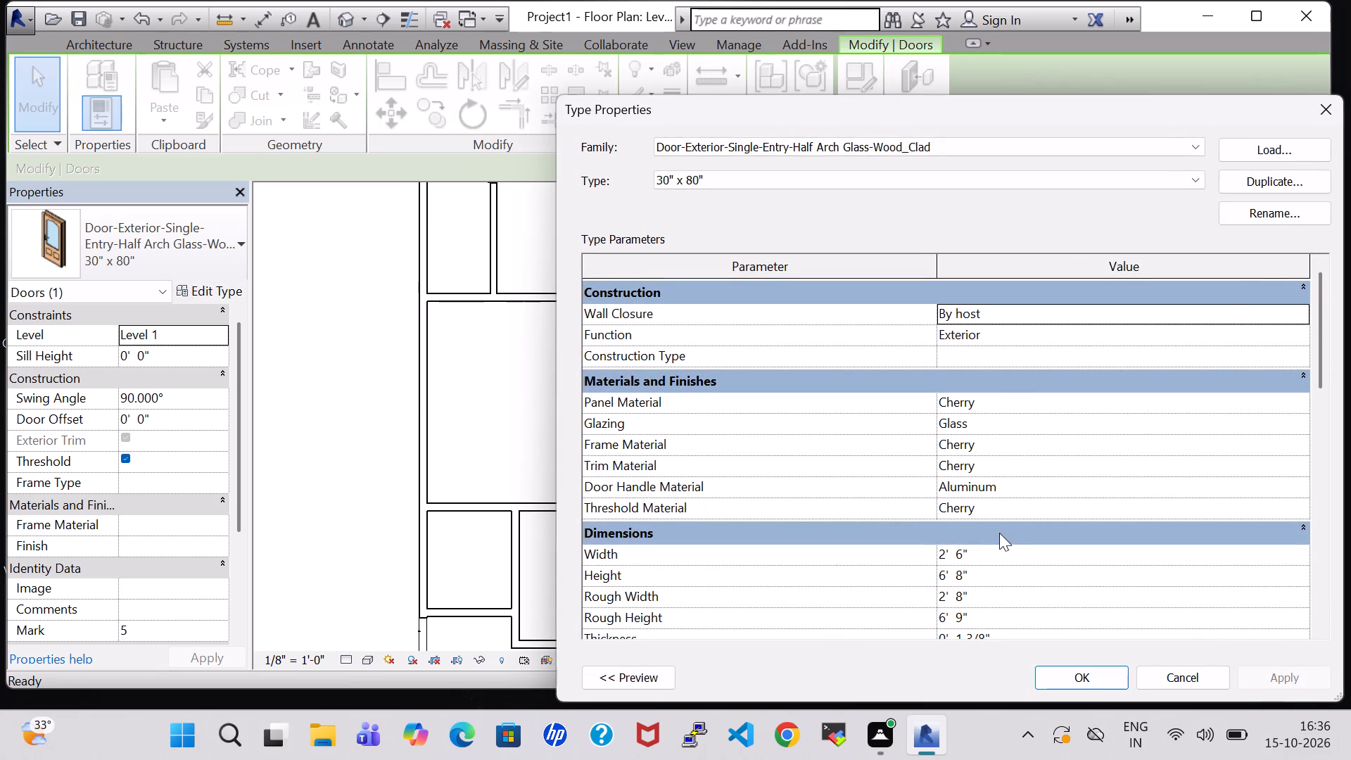
{"action": "left_click", "coordinate": [1326, 120]}
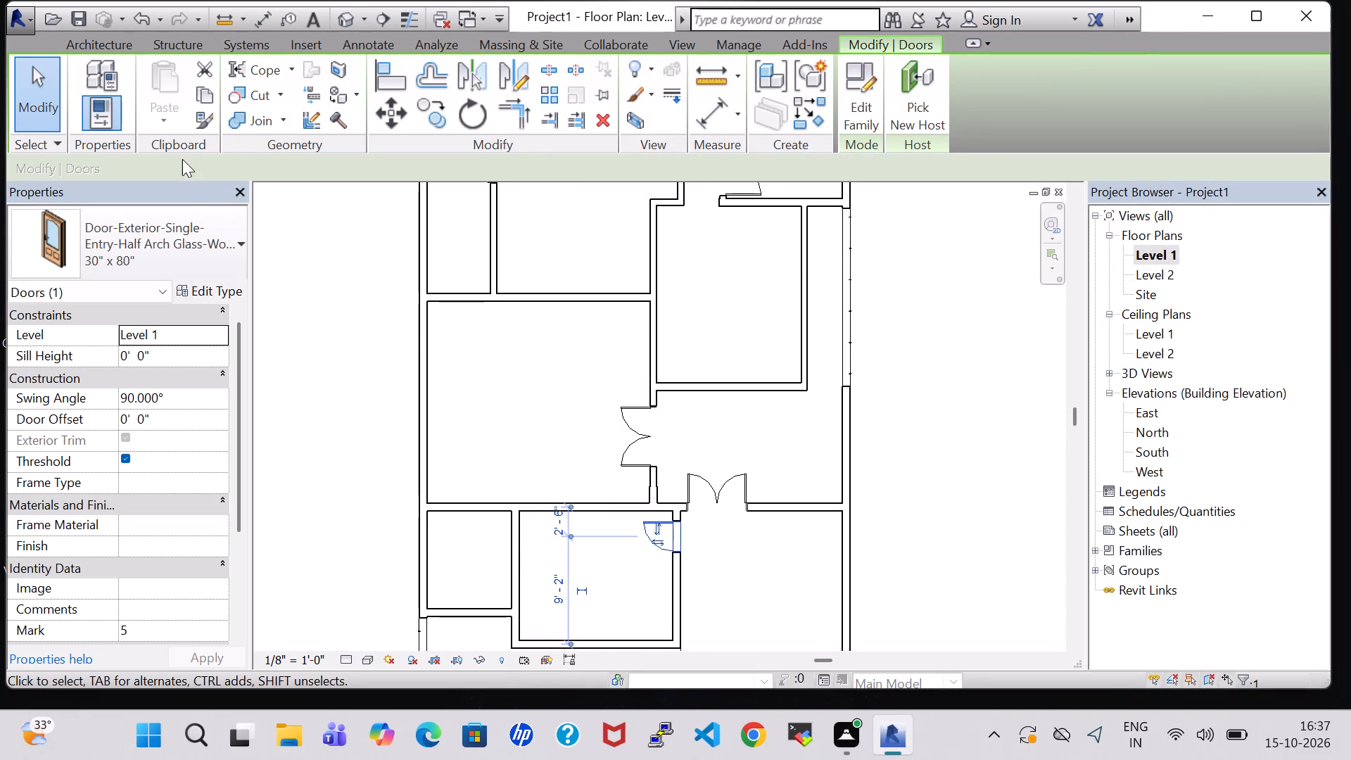
Place two 30" x 80" single doors: about 2'-2" from the large left room's upper-right corner, and 2'-4" above the inner right room's lower wall.
{"action": "left_click", "coordinate": [103, 41]}
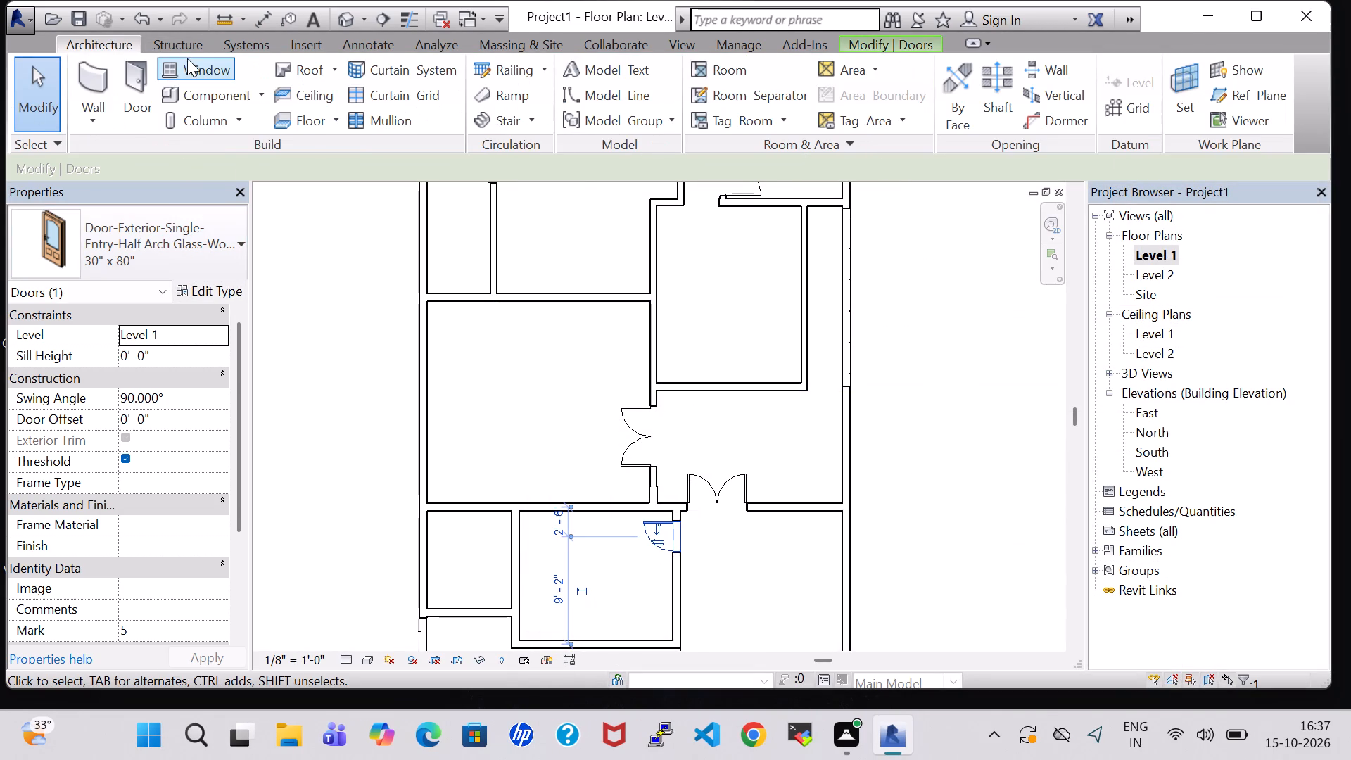
{"action": "left_click", "coordinate": [142, 82]}
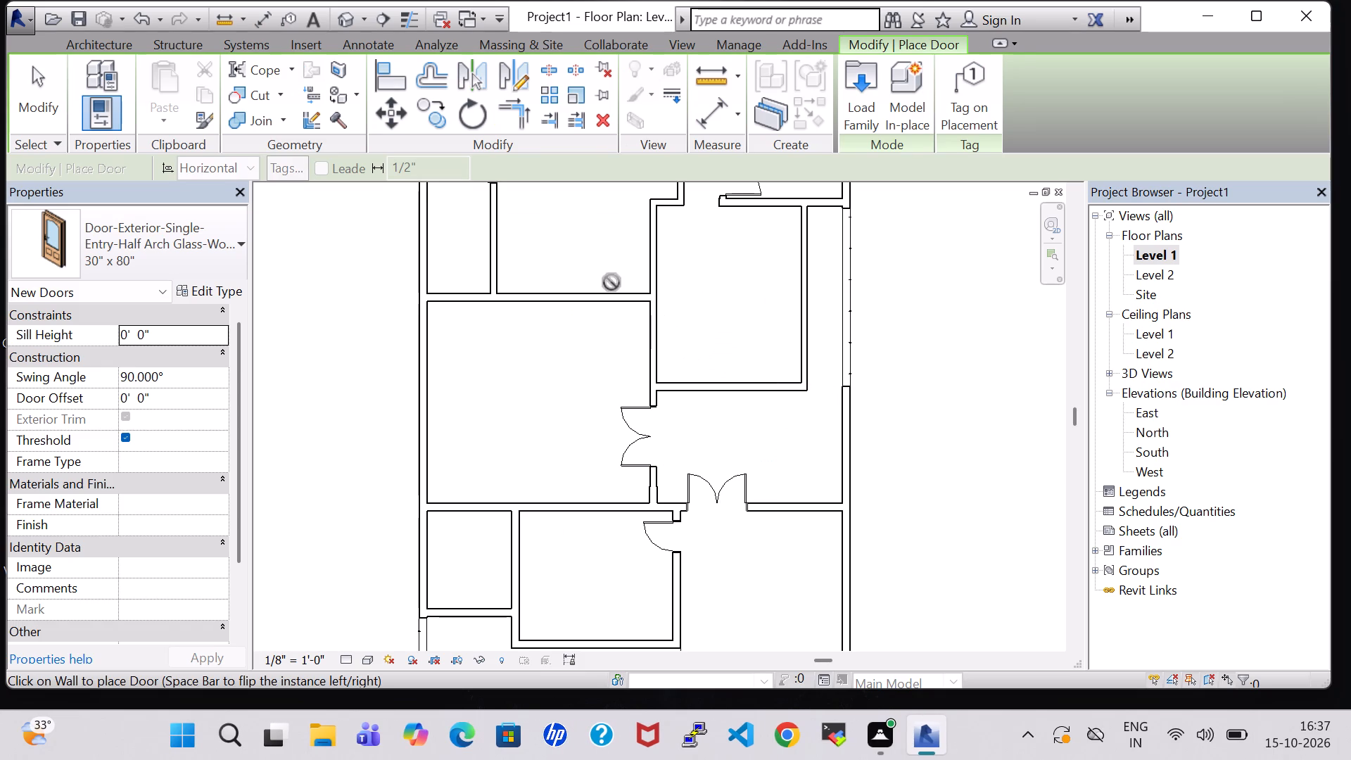
{"action": "key", "text": "space"}
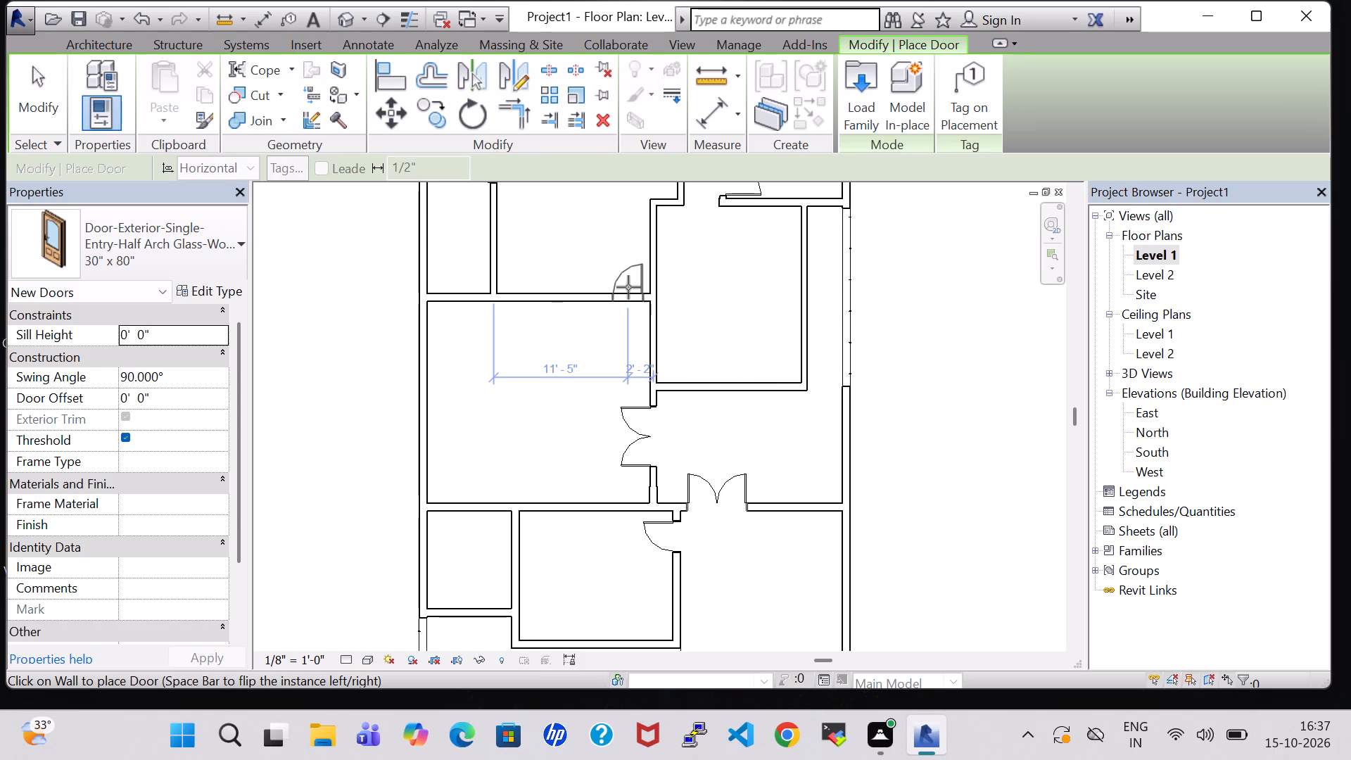
{"action": "left_click", "coordinate": [628, 287]}
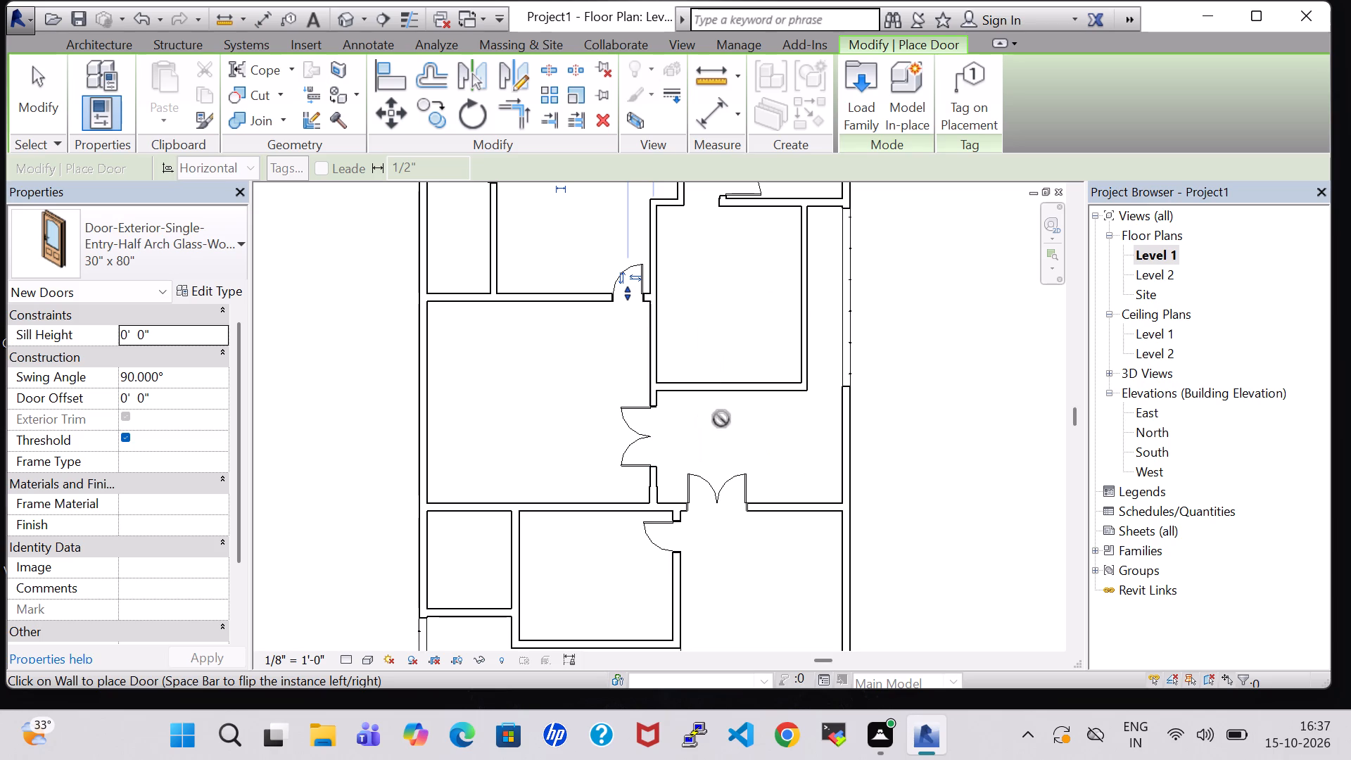
{"action": "left_click", "coordinate": [659, 360]}
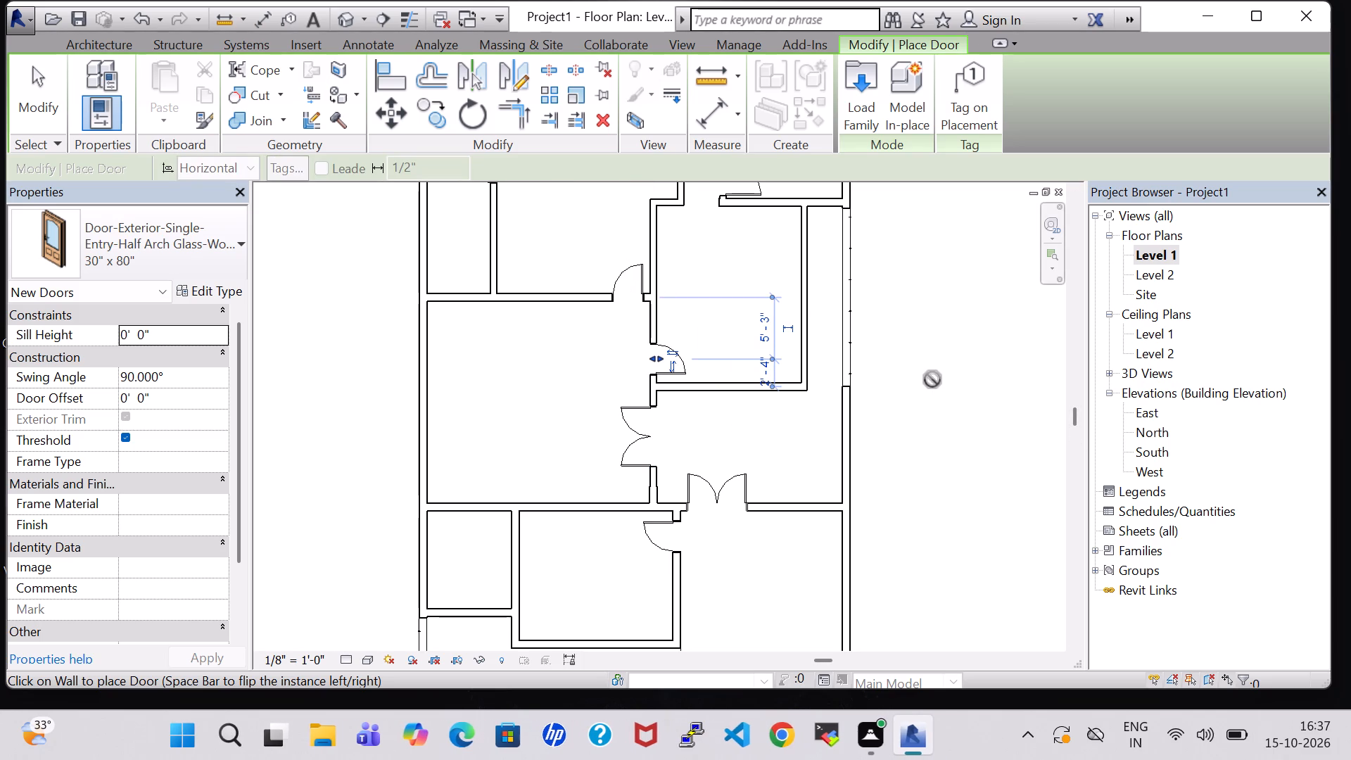
{"action": "key", "text": "Escape"}
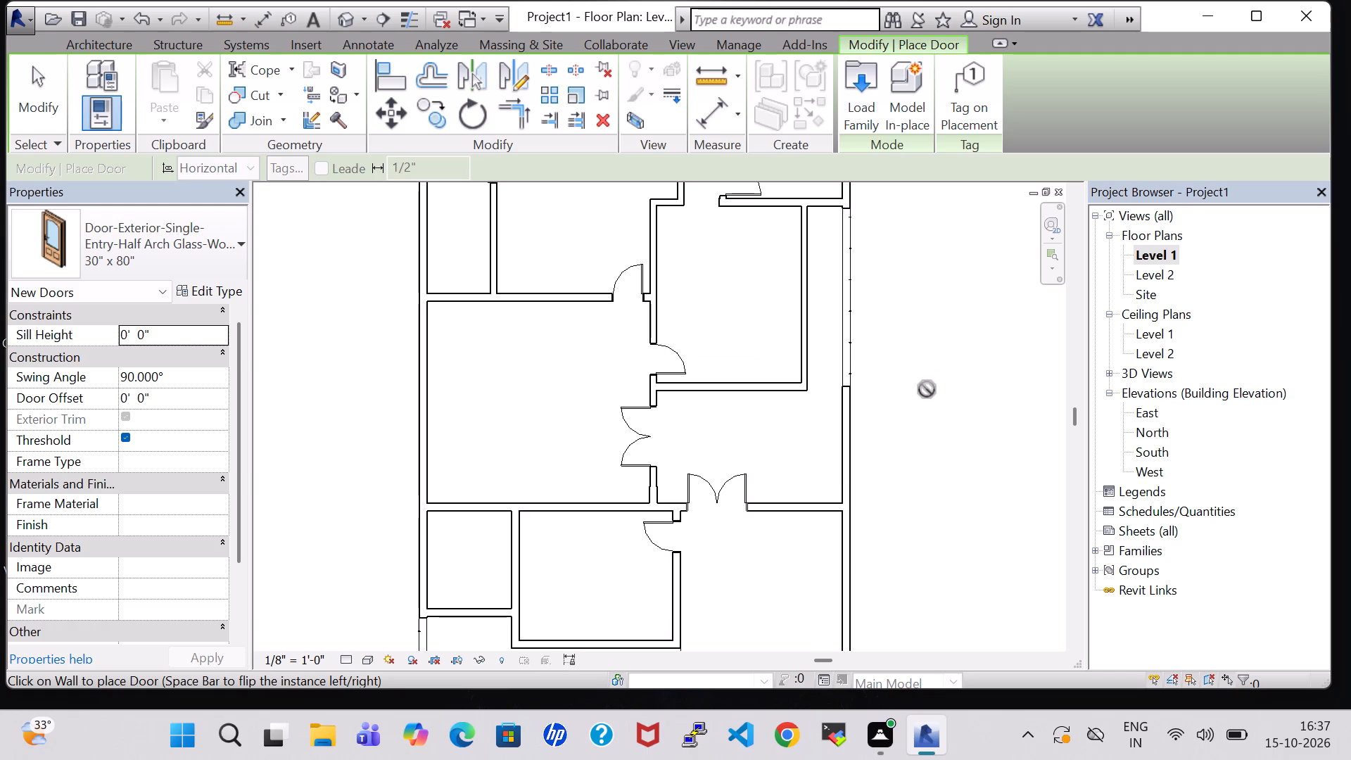
Look over the door placement across the whole Level 1 floor plan.
{"action": "scroll", "coordinate": [927, 389], "scroll_direction": "down", "scroll_amount": 1}
{"action": "middle_click_drag", "start_coordinate": [927, 389], "coordinate": [927, 429]}
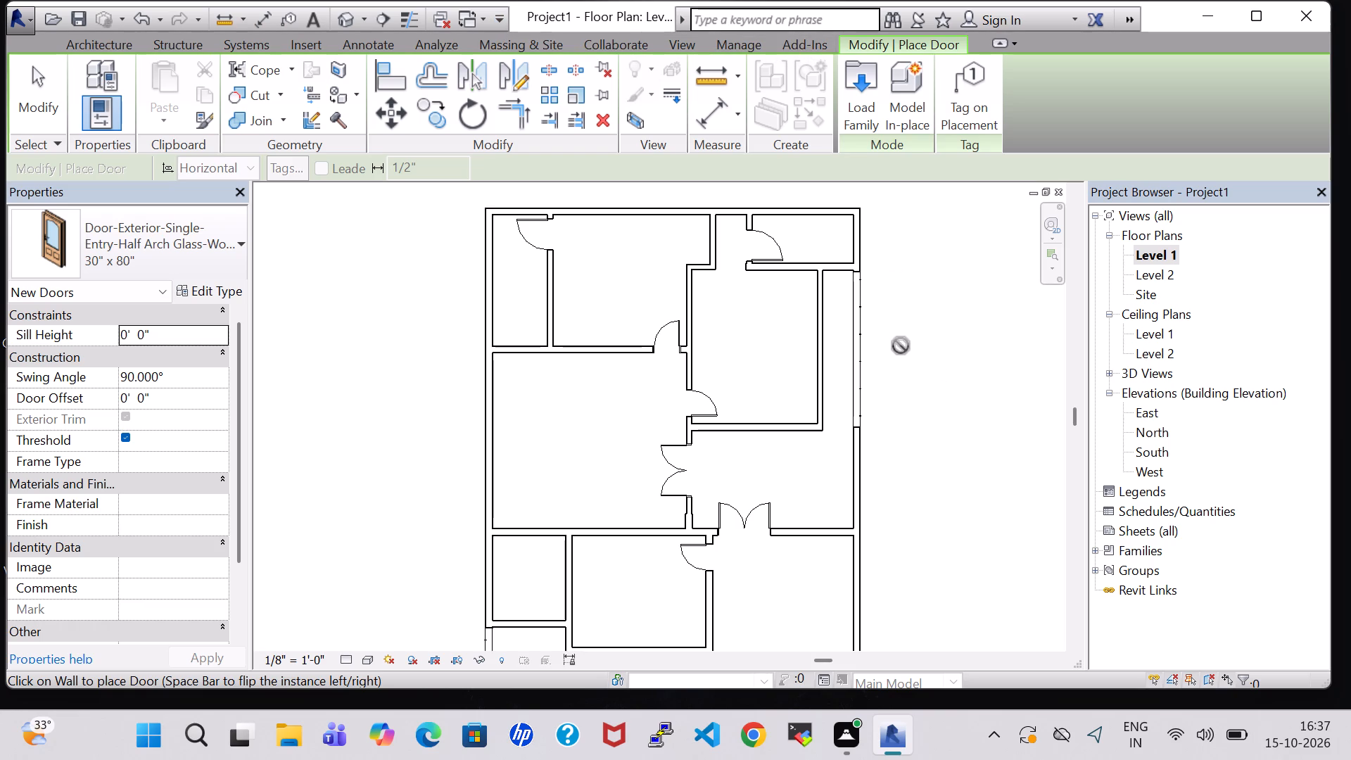
{"action": "middle_click_drag", "start_coordinate": [901, 346], "coordinate": [894, 345]}
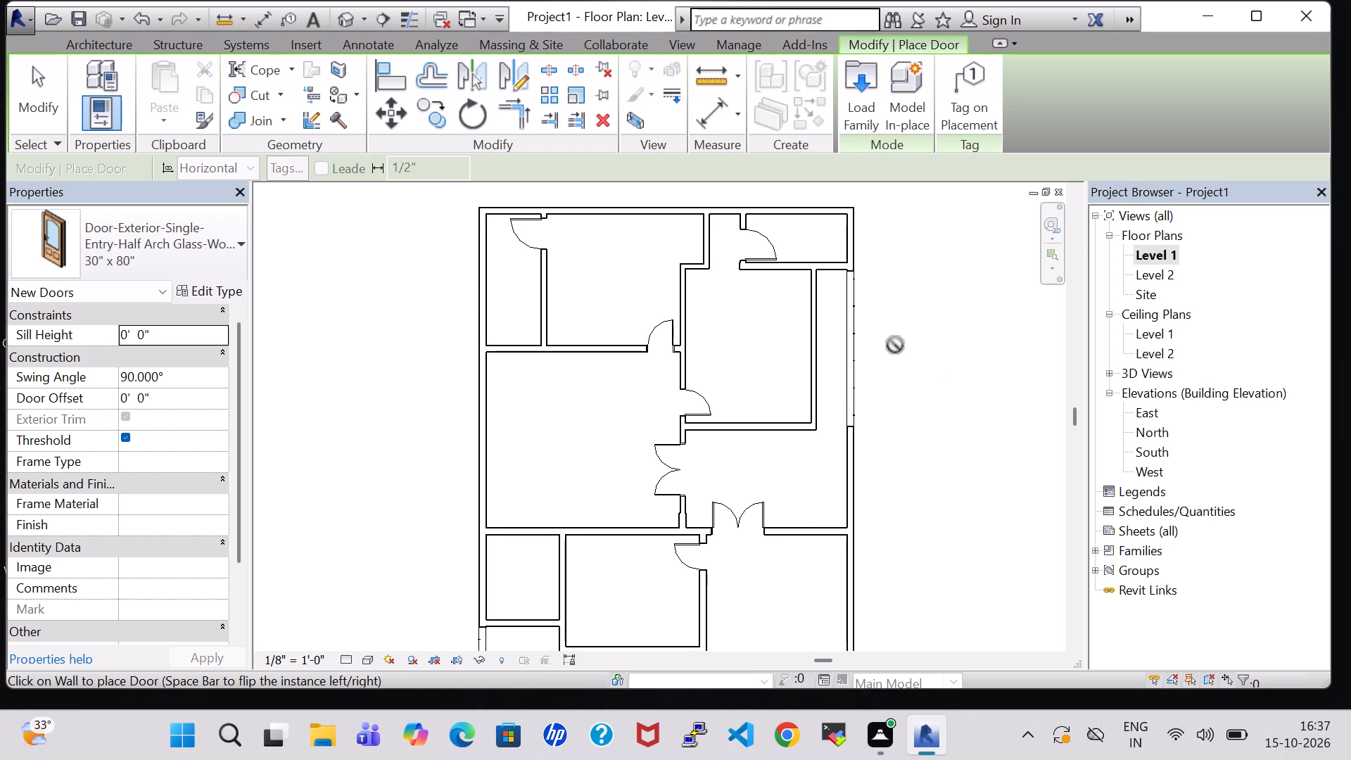
{"action": "scroll", "coordinate": [895, 345], "scroll_direction": "down", "scroll_amount": 1}
{"action": "middle_click_drag", "start_coordinate": [895, 345], "coordinate": [840, 324]}
{"action": "scroll", "coordinate": [840, 324], "scroll_direction": "down", "scroll_amount": 1}
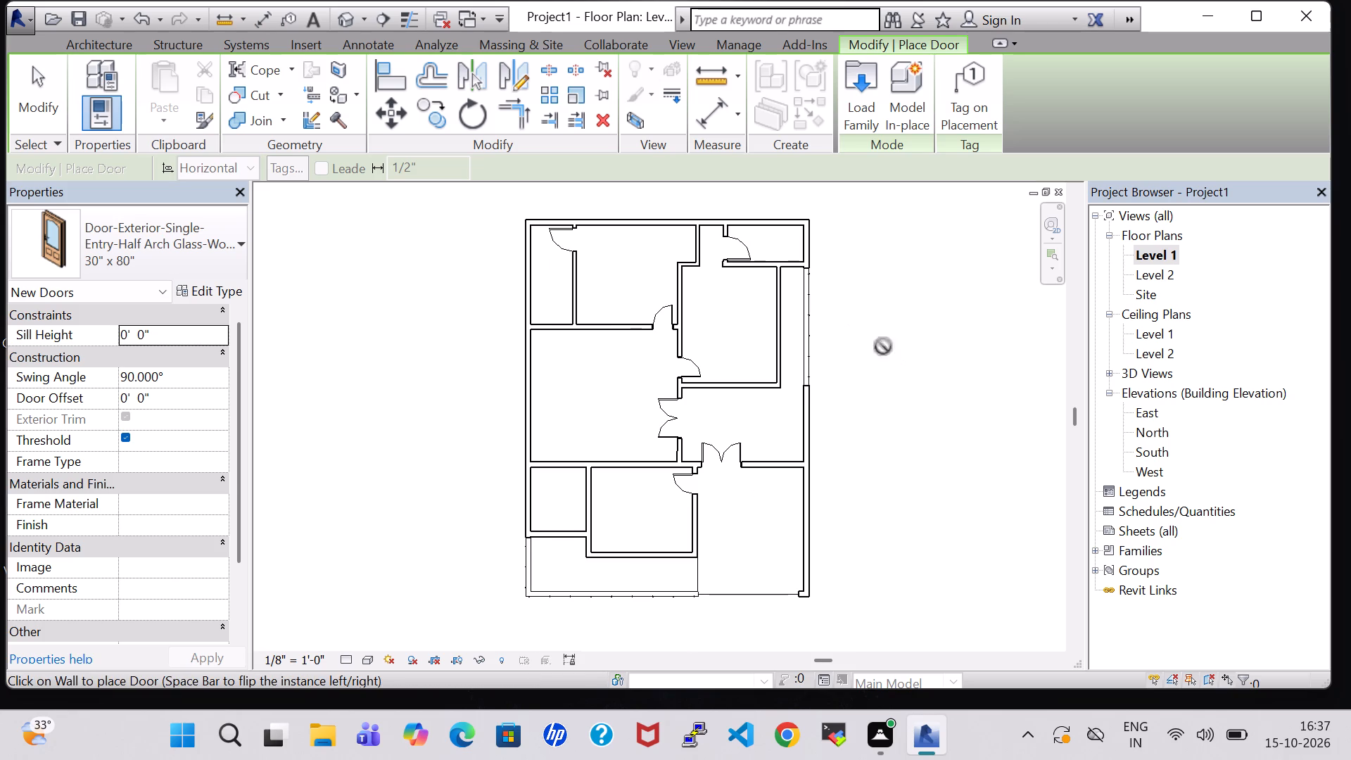
{"action": "middle_click_drag", "start_coordinate": [931, 367], "coordinate": [892, 357]}
{"action": "scroll", "coordinate": [892, 357], "scroll_direction": "down", "scroll_amount": 1}
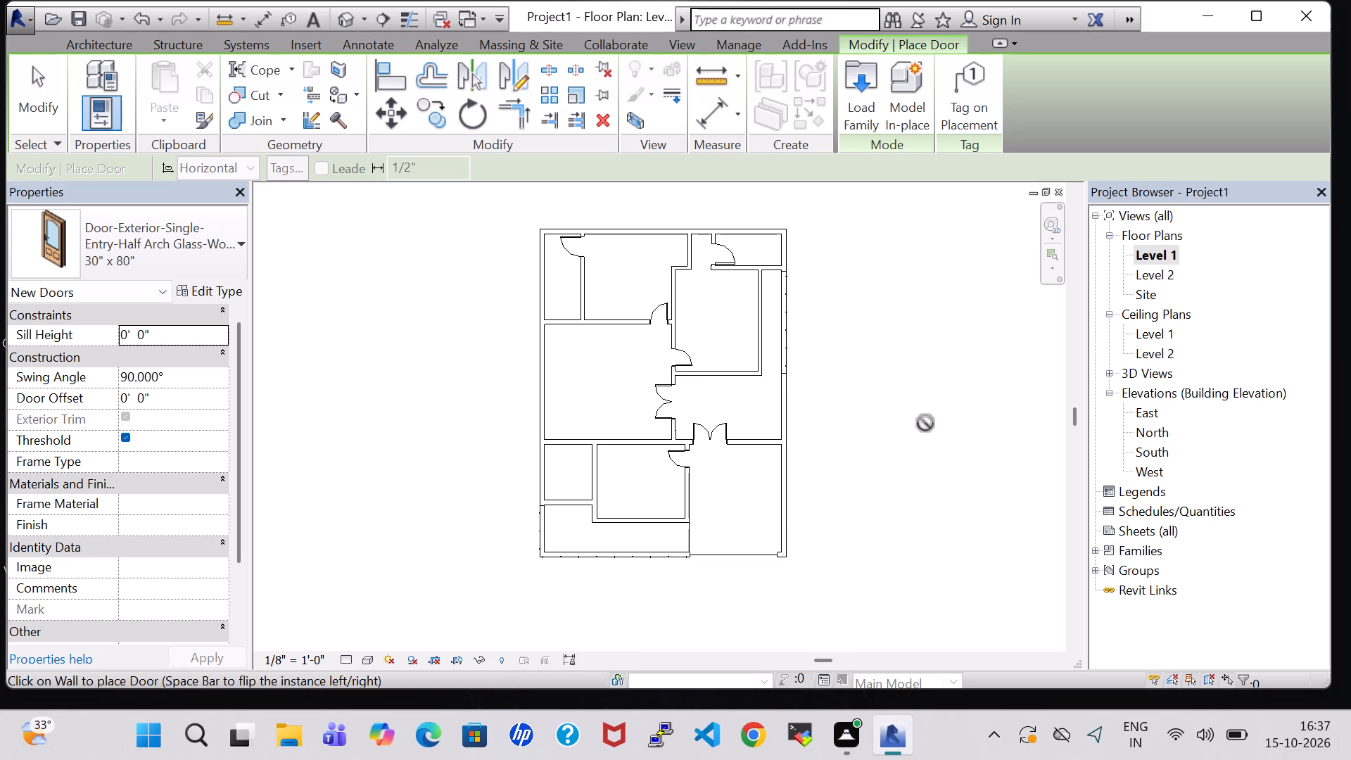
Load the residential door family Door-Interior-Single-2_Panel-Wood in the 12" x 80" type.
{"action": "left_click", "coordinate": [118, 37]}
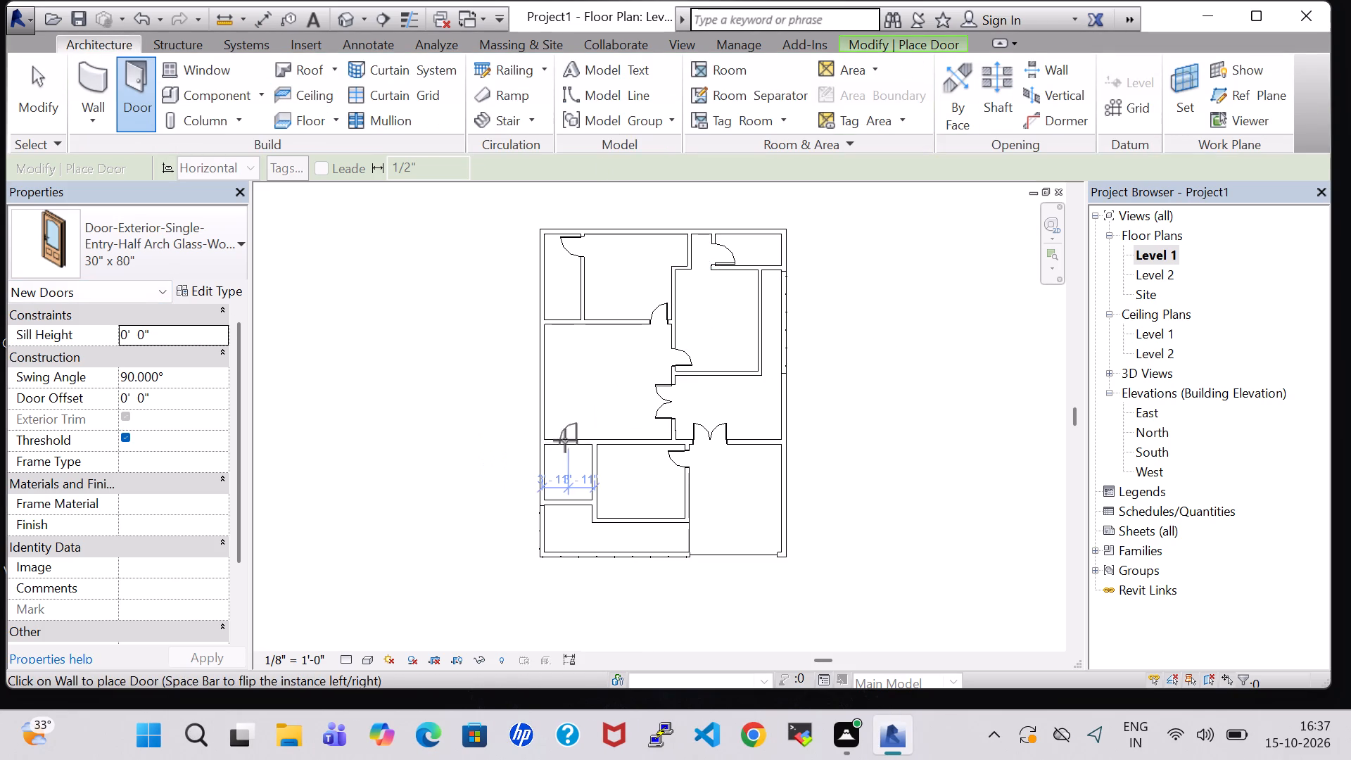
{"action": "left_click", "coordinate": [178, 96]}
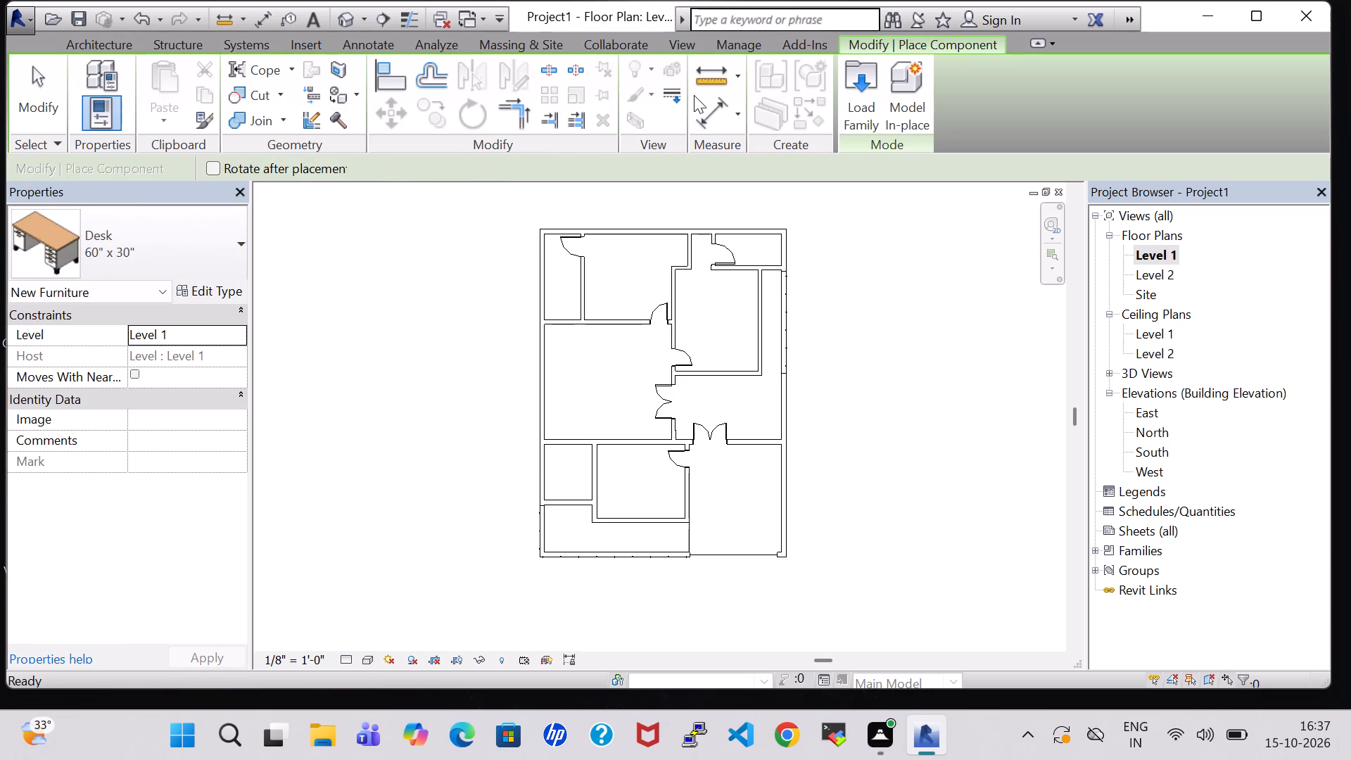
{"action": "left_click", "coordinate": [108, 43]}
{"action": "left_click", "coordinate": [126, 91]}
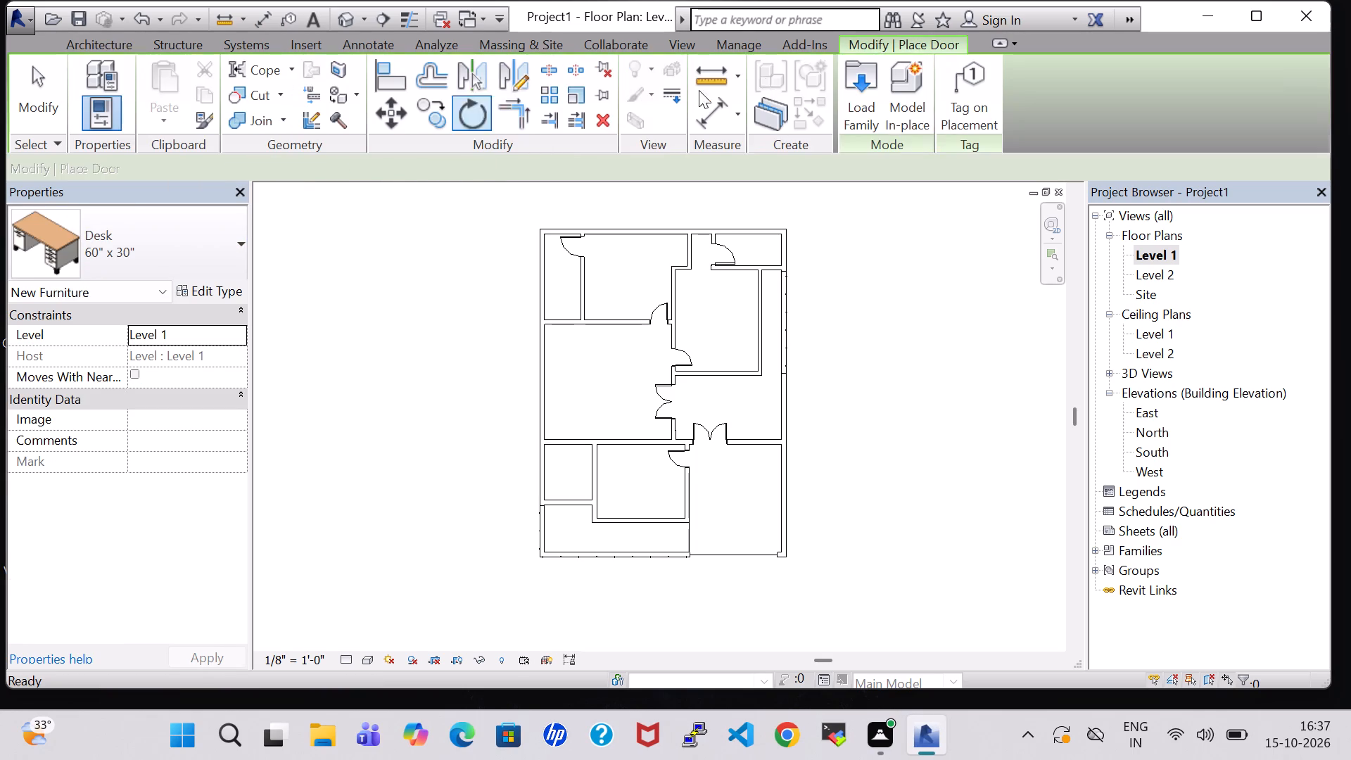
{"action": "left_click", "coordinate": [866, 84]}
{"action": "double_click", "coordinate": [769, 356]}
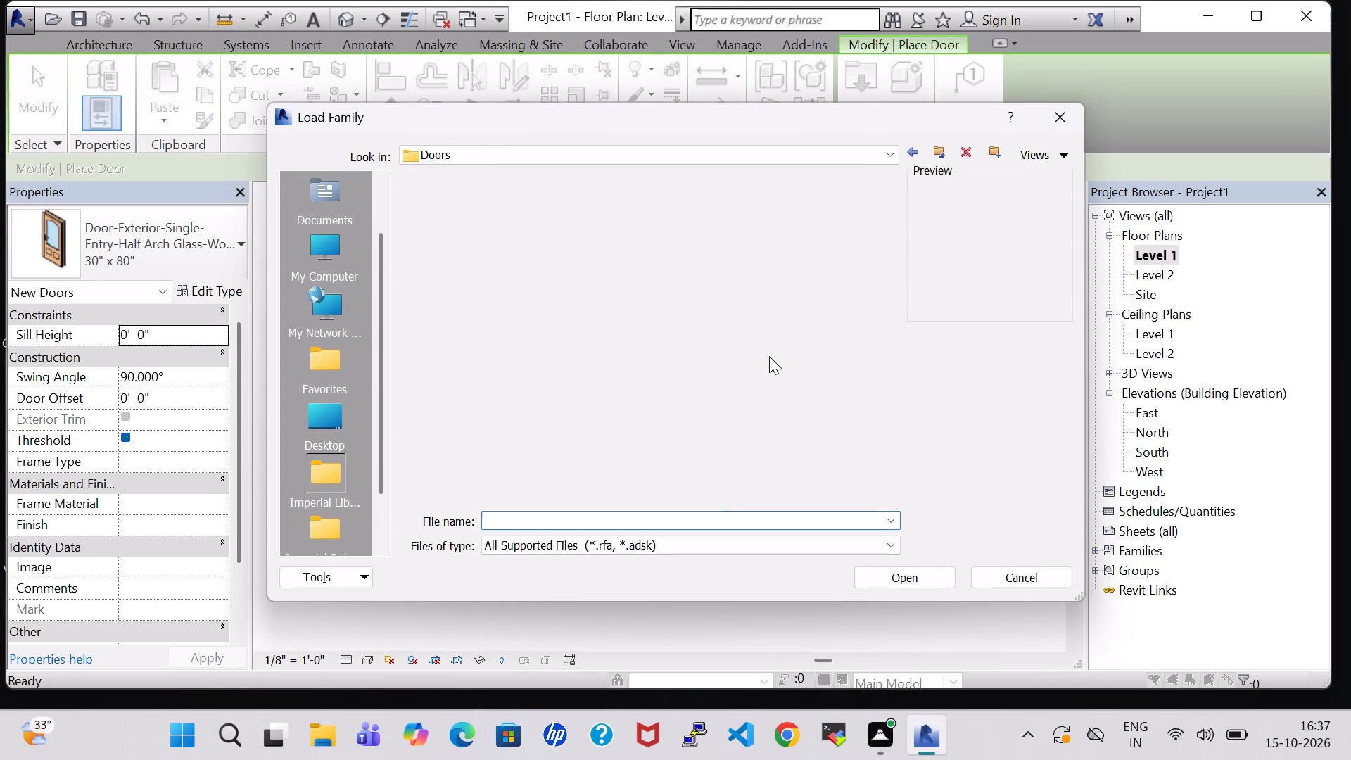
{"action": "double_click", "coordinate": [637, 253]}
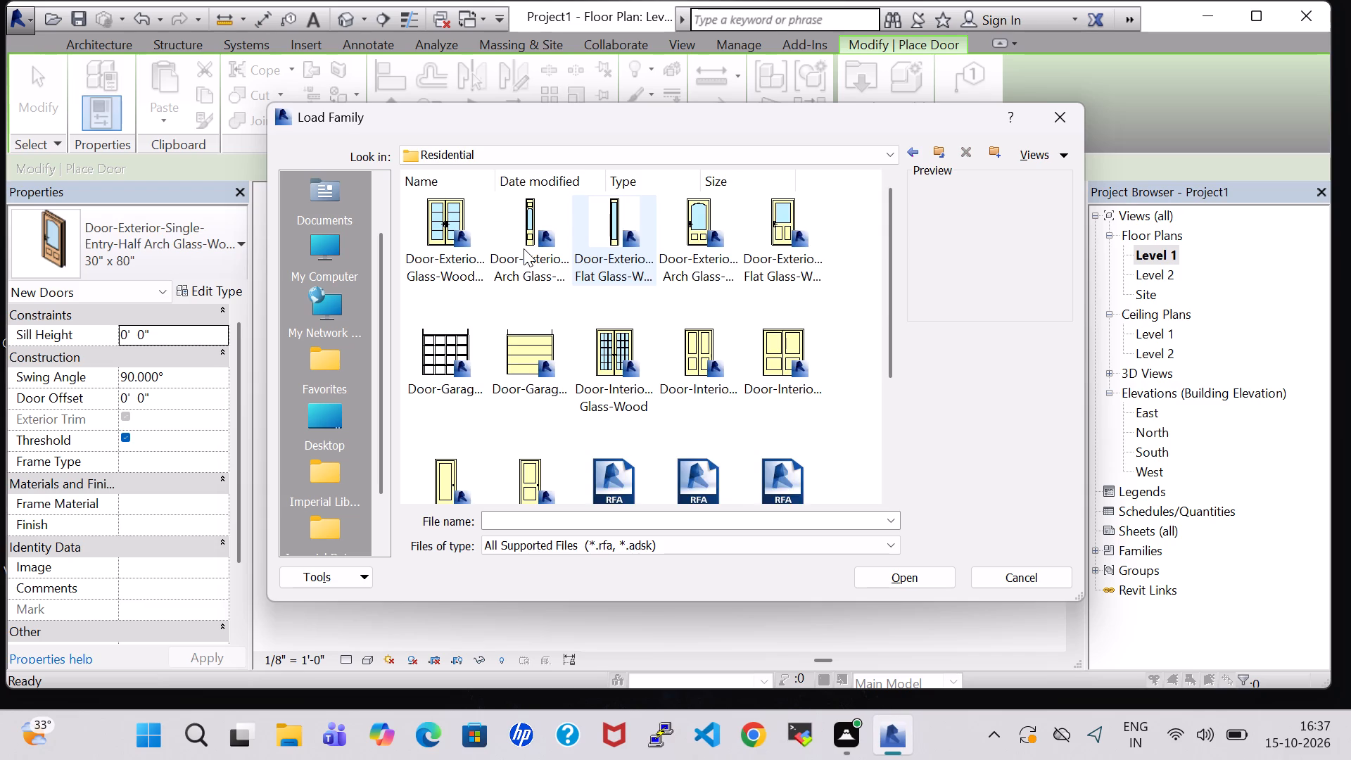
{"action": "scroll", "coordinate": [671, 285], "scroll_direction": "down", "scroll_amount": 1}
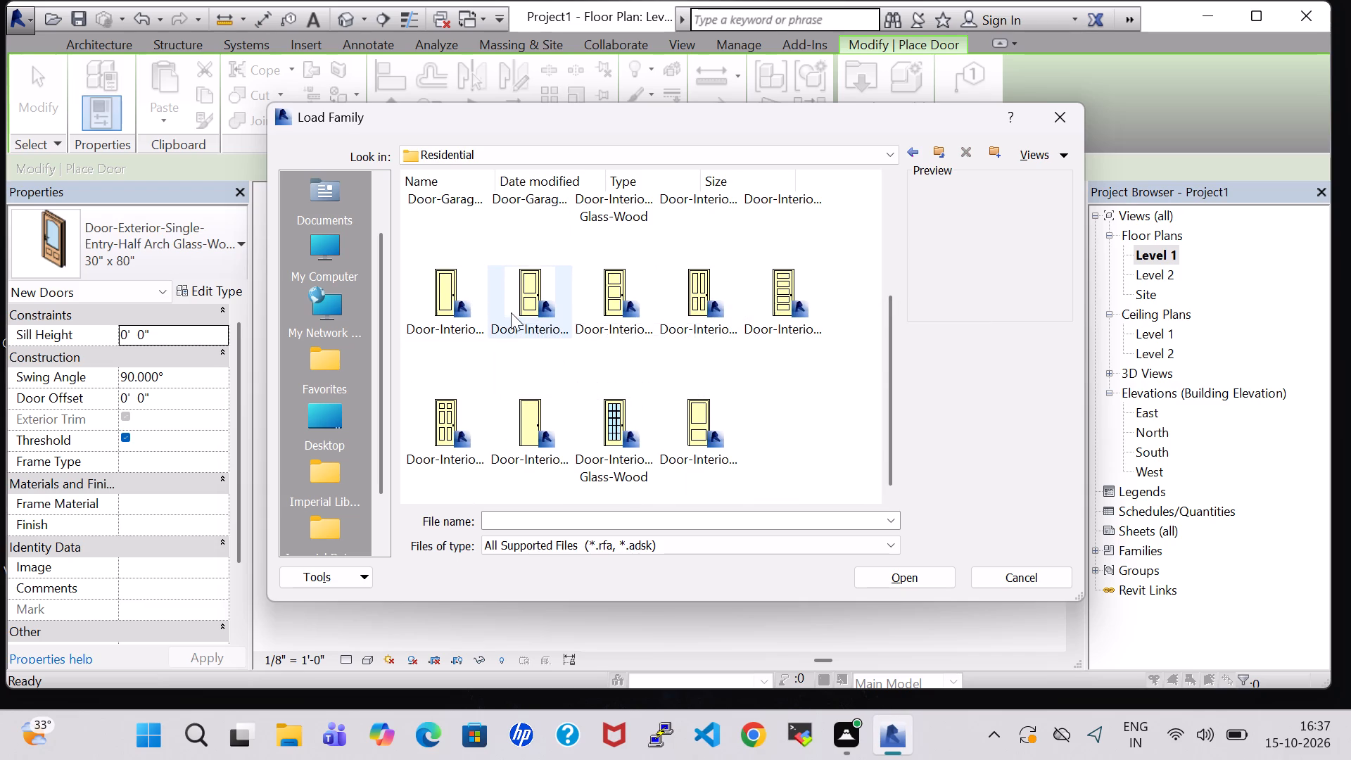
{"action": "left_click", "coordinate": [519, 309]}
{"action": "left_click", "coordinate": [923, 571]}
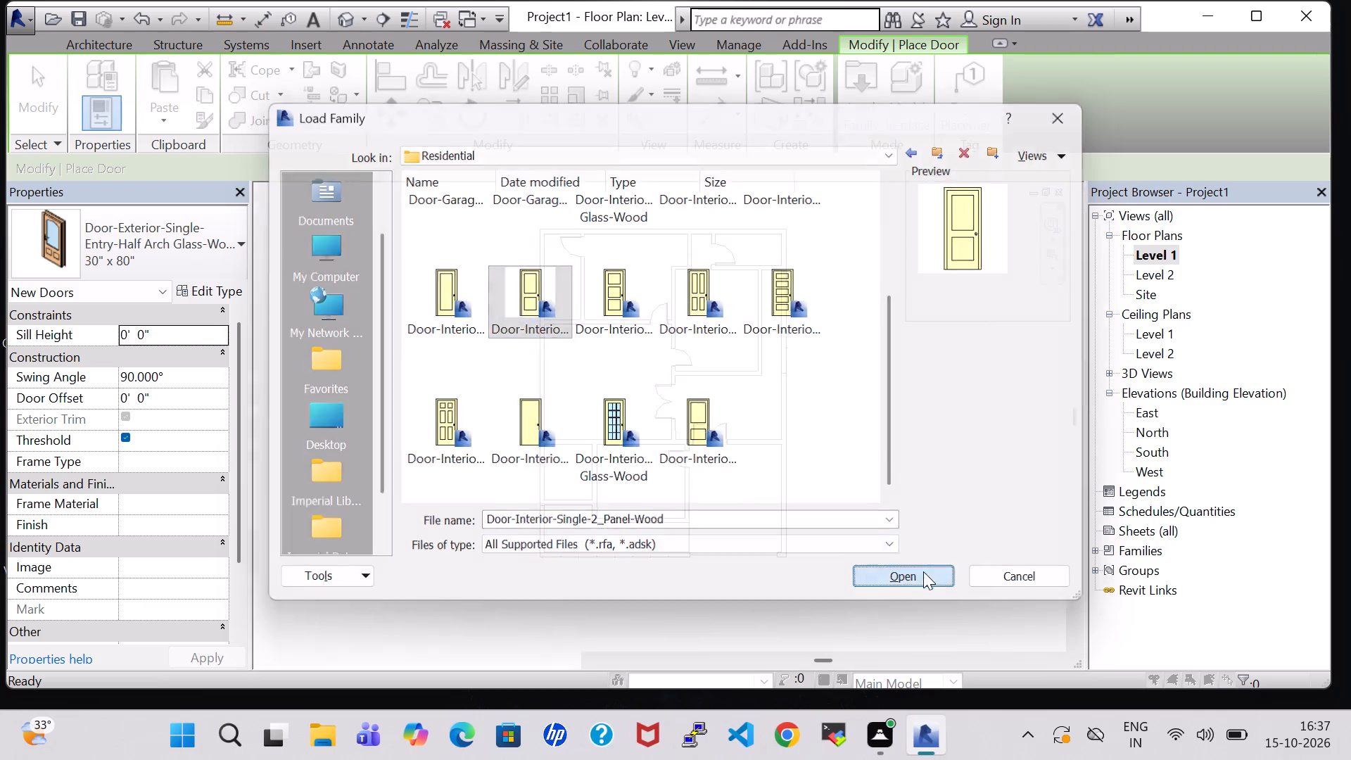
{"action": "left_click", "coordinate": [798, 312]}
{"action": "left_click", "coordinate": [774, 460]}
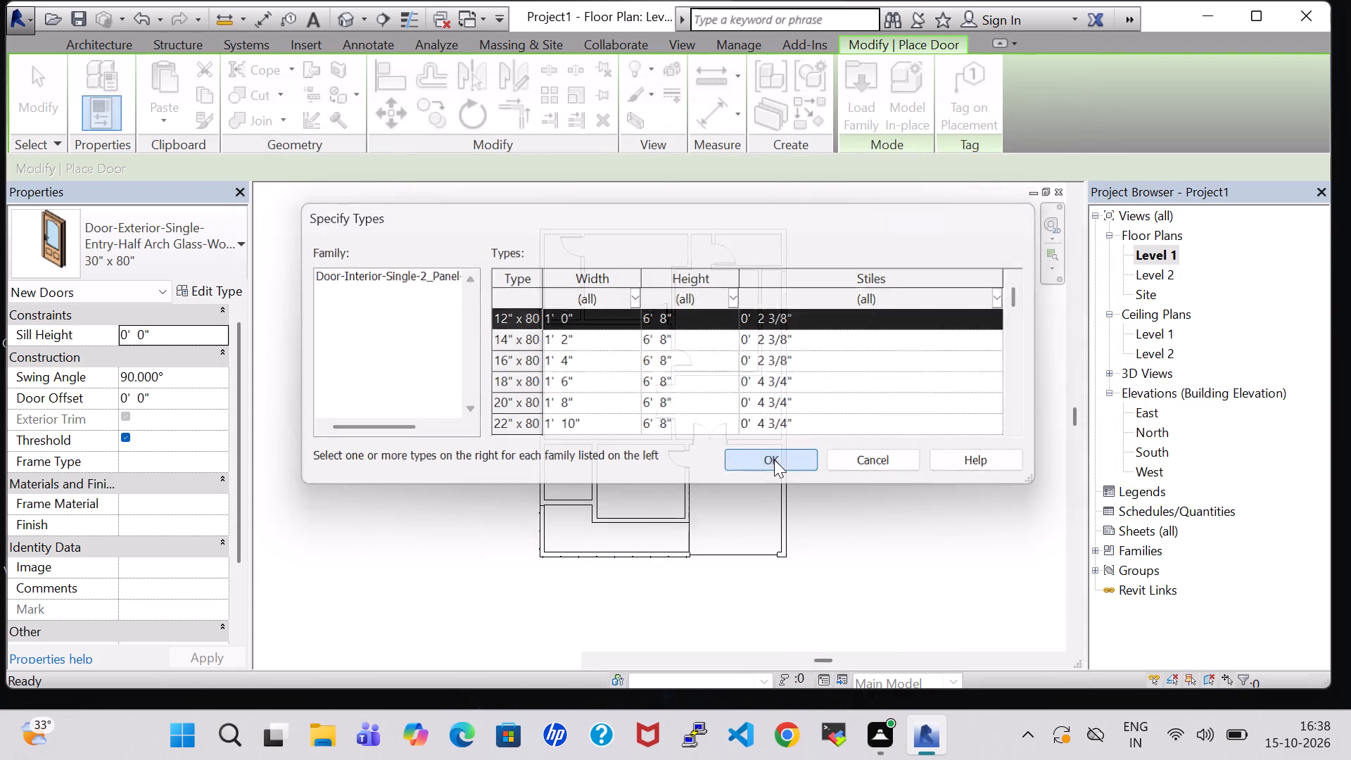
Place the two-panel interior door in the small lower-left room's upper wall, about 1'-6" from its right wall, swinging into the small room.
{"action": "scroll", "coordinate": [565, 458], "scroll_direction": "up", "scroll_amount": 5}
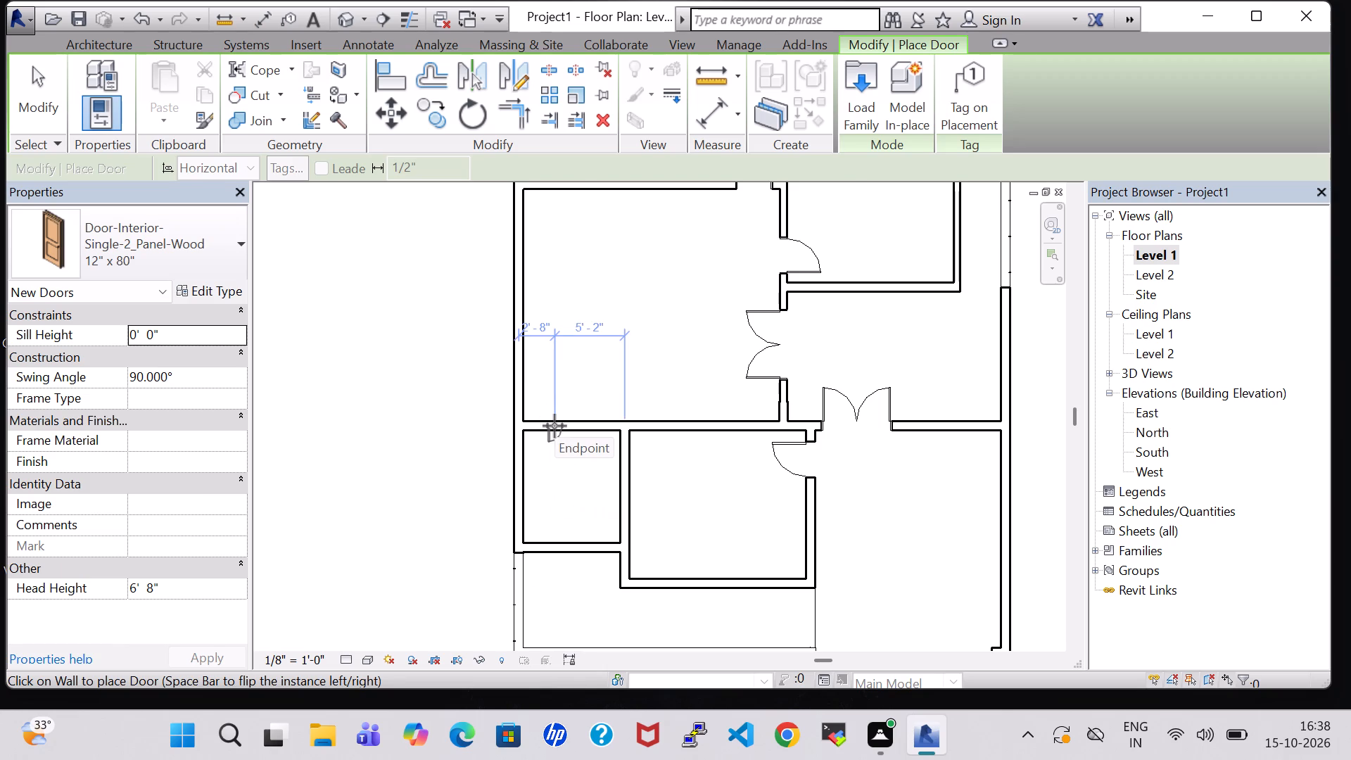
{"action": "left_click", "coordinate": [223, 233]}
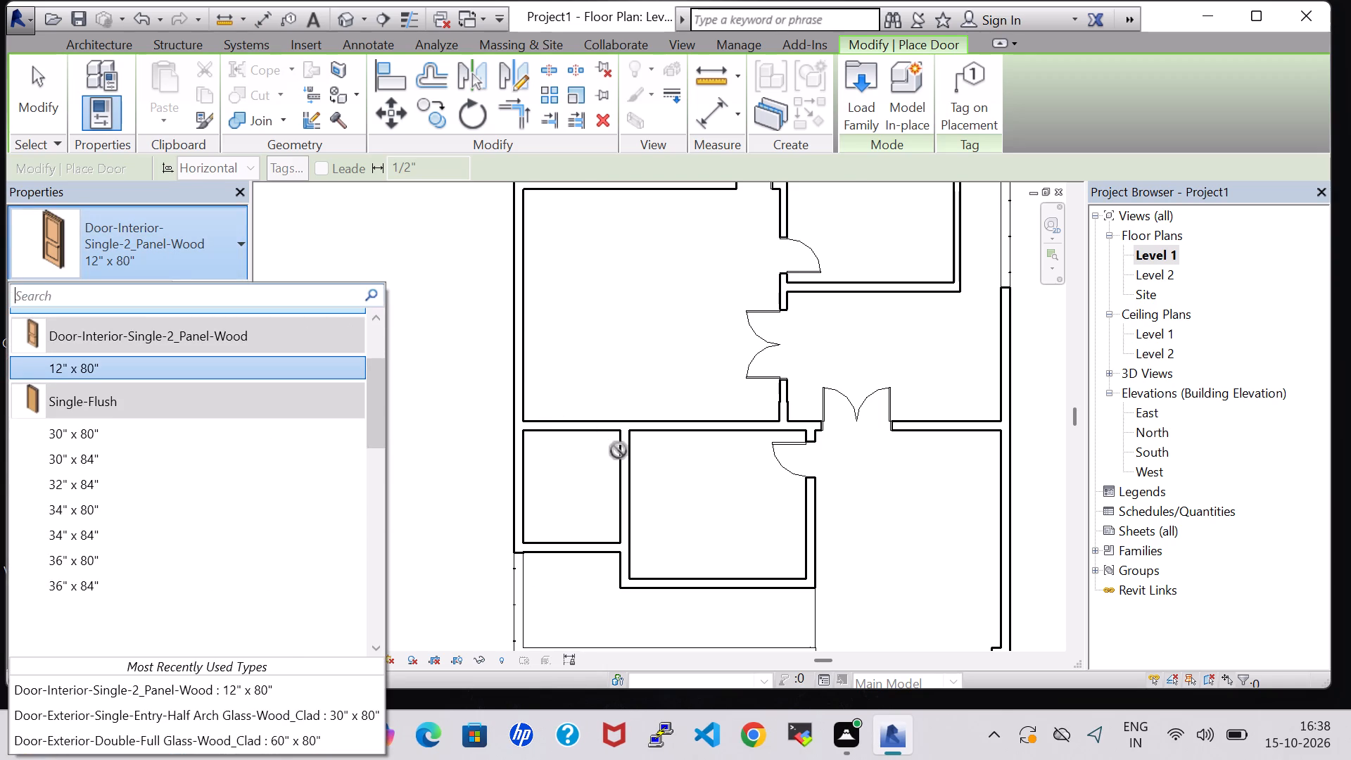
{"action": "key", "text": "Escape"}
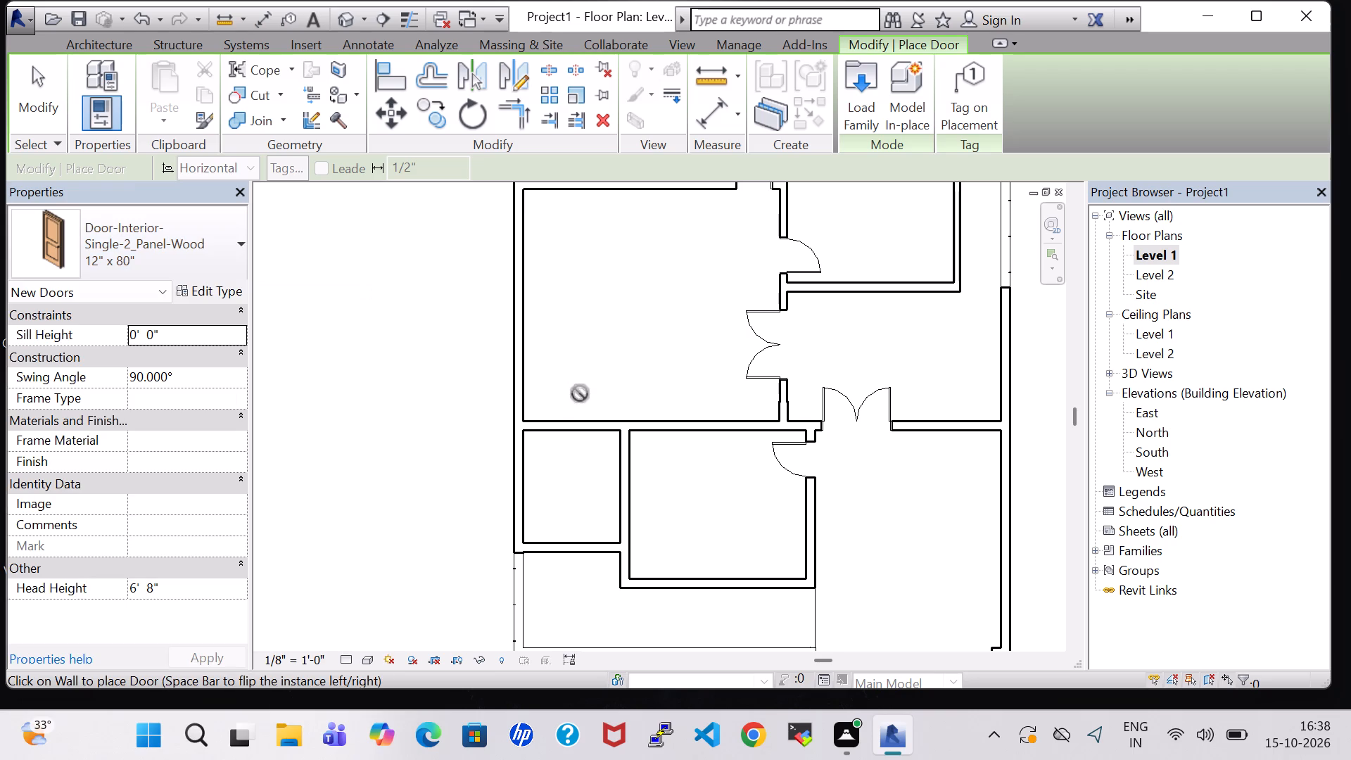
{"action": "key", "text": "space"}
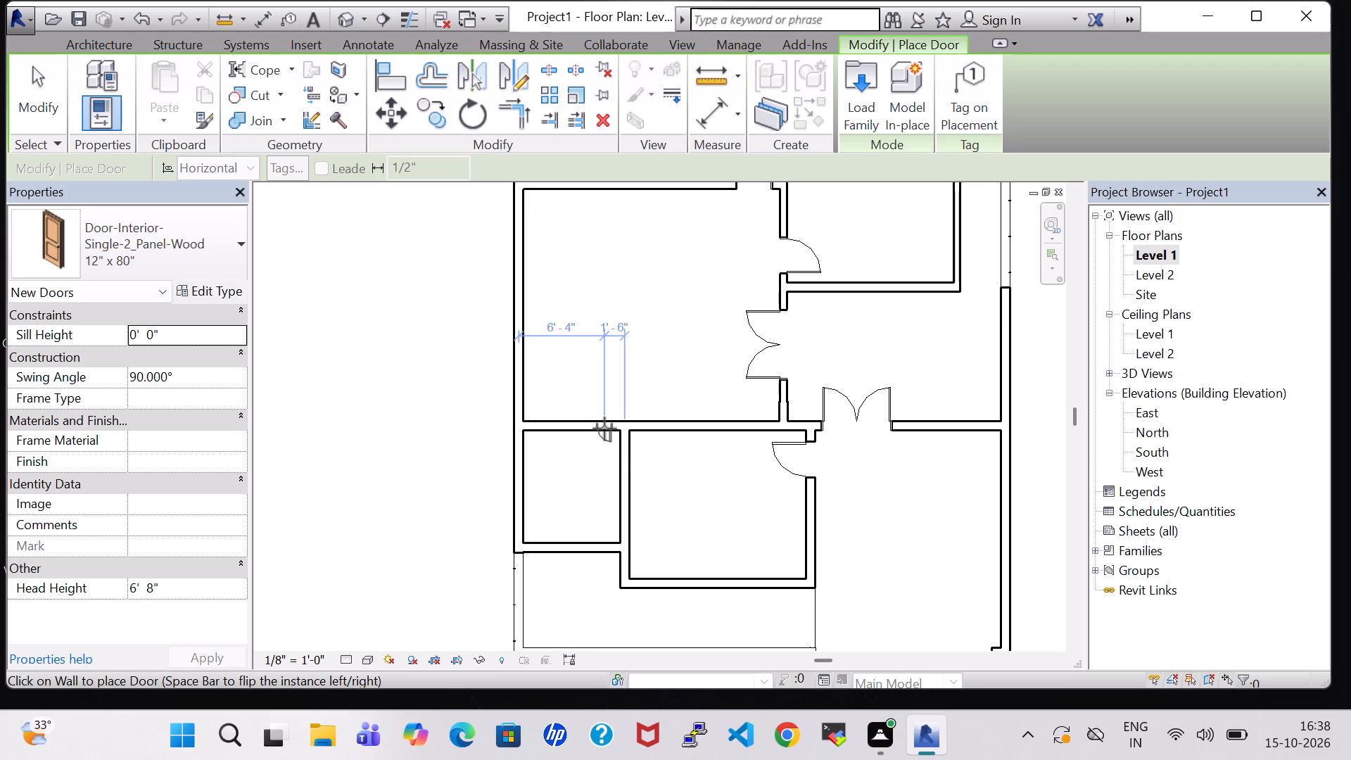
{"action": "left_click", "coordinate": [604, 429]}
{"action": "key", "text": "Escape"}
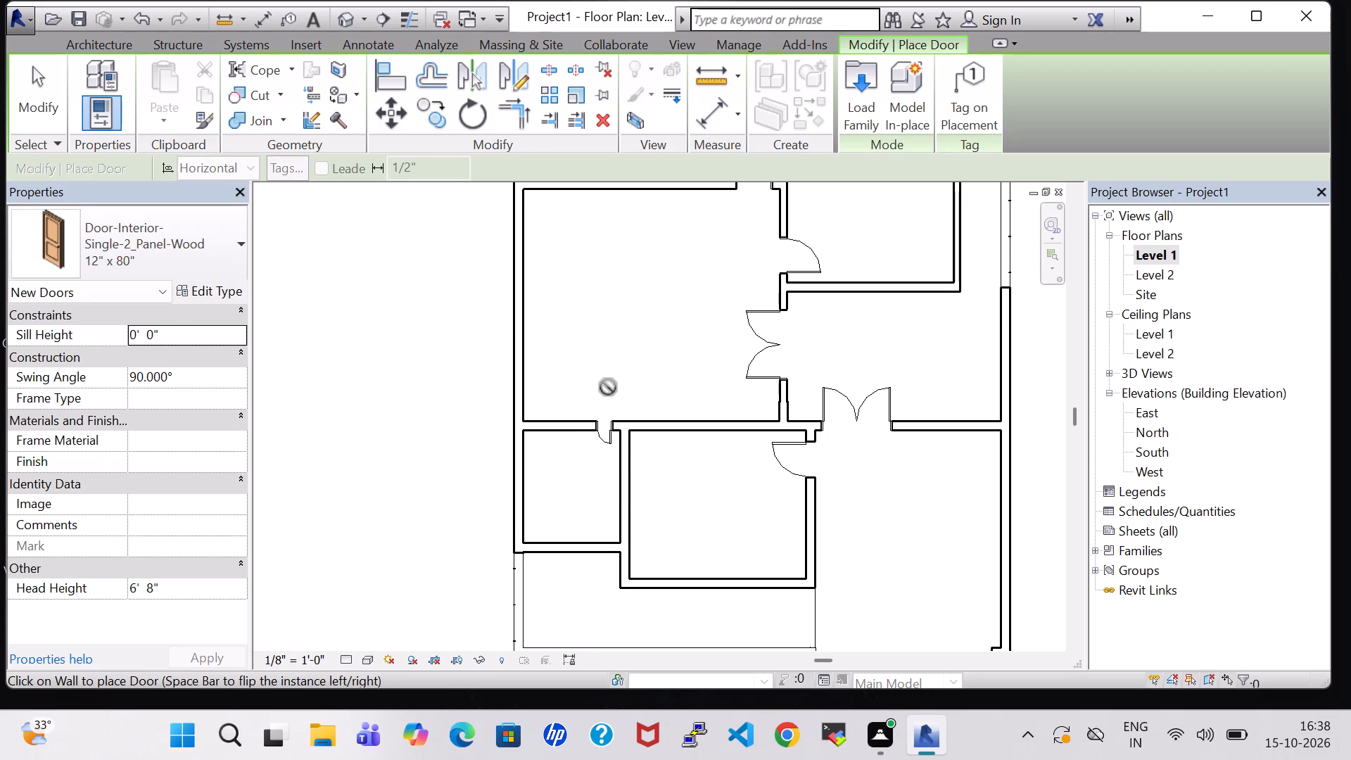
{"action": "key", "text": "Escape"}
Set the Width of the placed two-panel interior door's type to 3' 0".
{"action": "left_click", "coordinate": [605, 427]}
{"action": "left_click", "coordinate": [234, 286]}
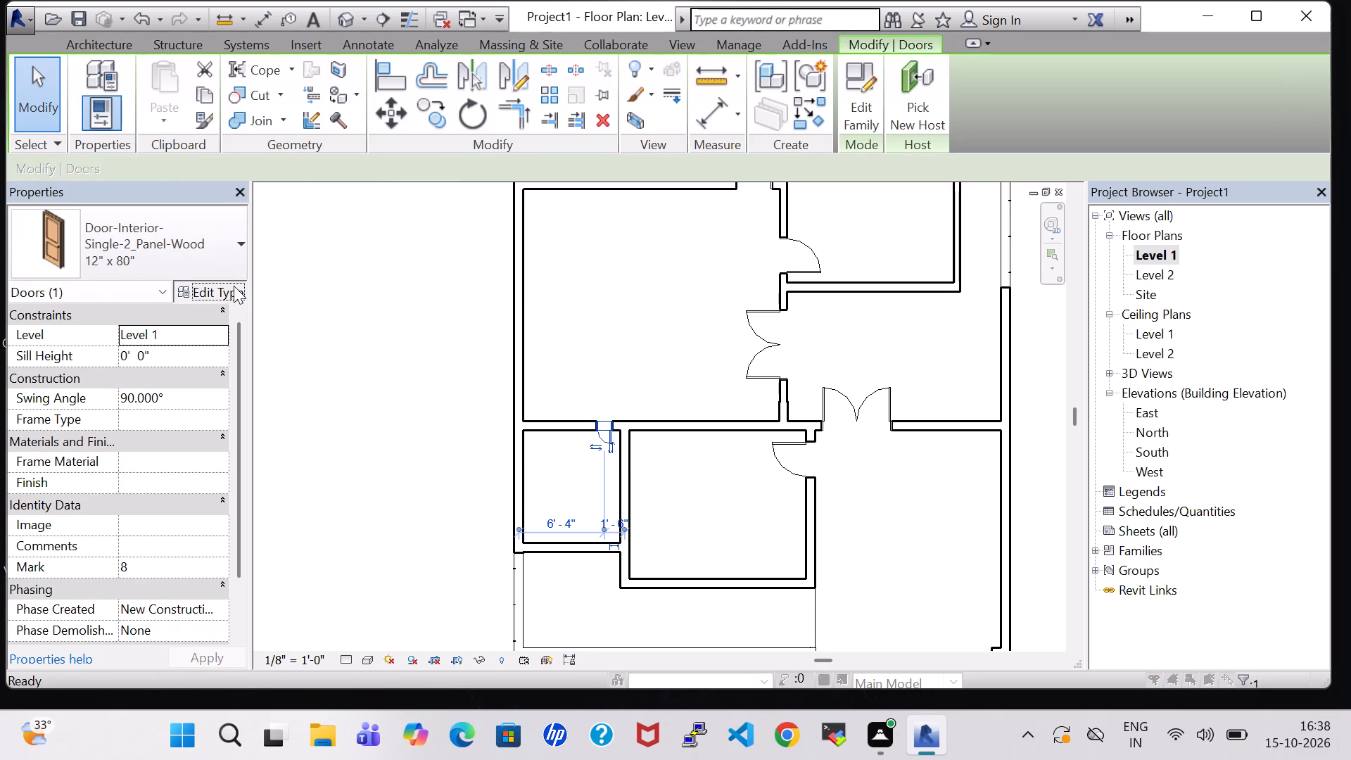
{"action": "left_click", "coordinate": [949, 505]}
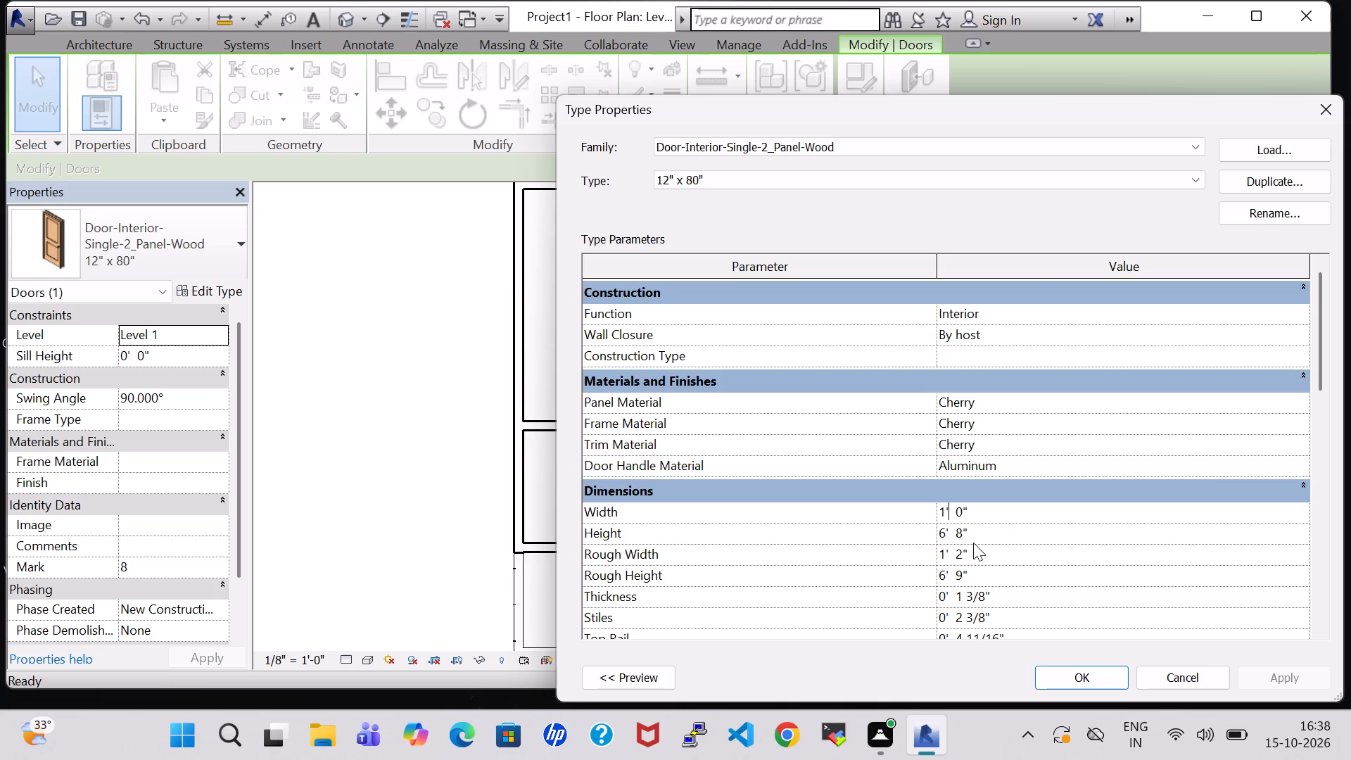
{"action": "key", "text": "Left"}
{"action": "key", "text": "BackSpace"}
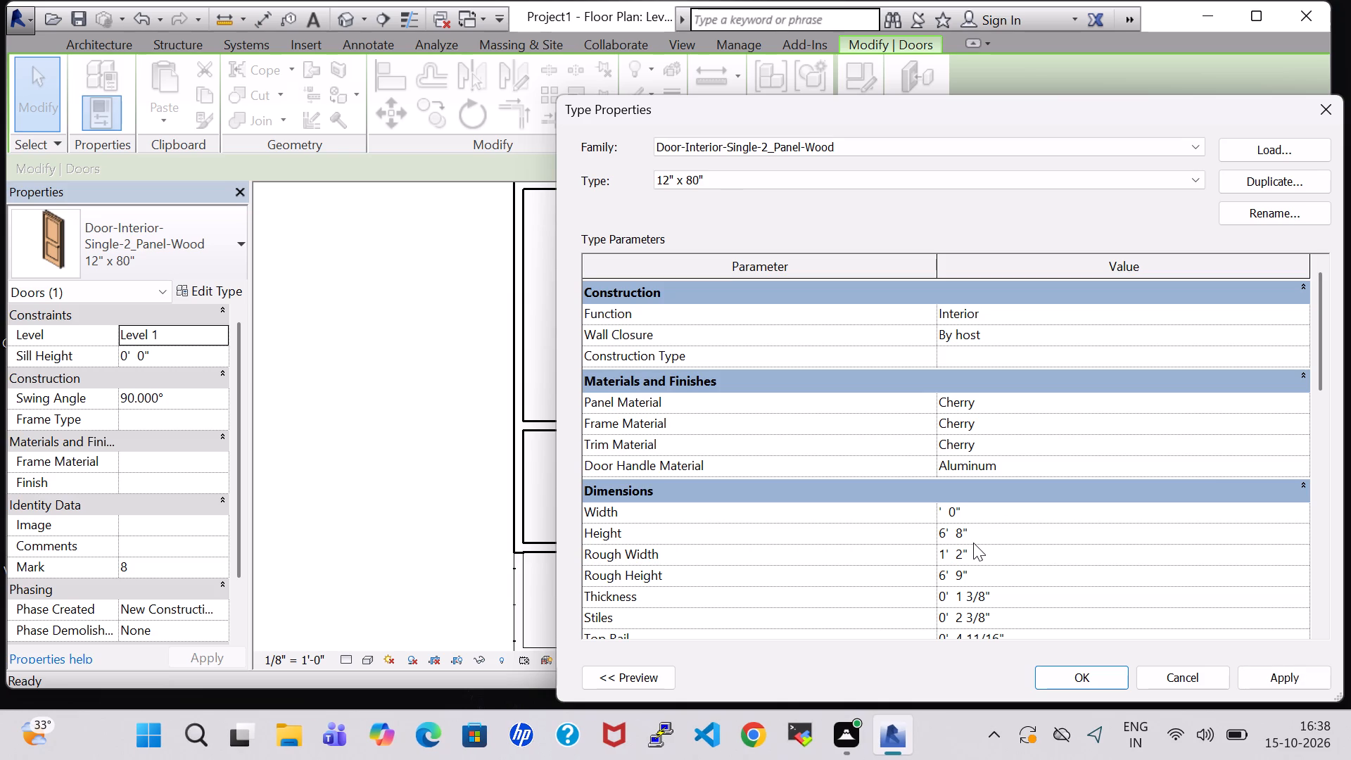
{"action": "key", "text": "3"}
{"action": "key", "text": "Return"}
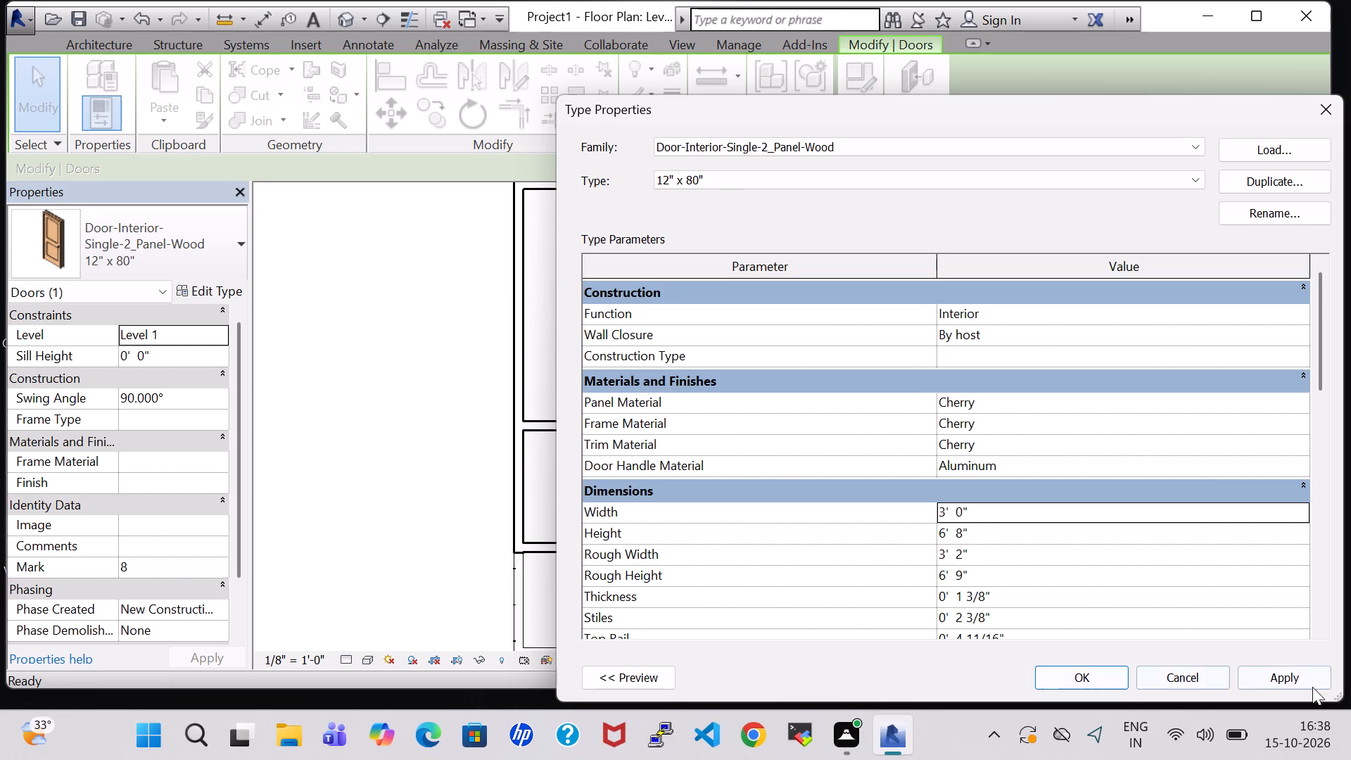
{"action": "left_click", "coordinate": [1293, 680]}
{"action": "left_click", "coordinate": [1110, 671]}
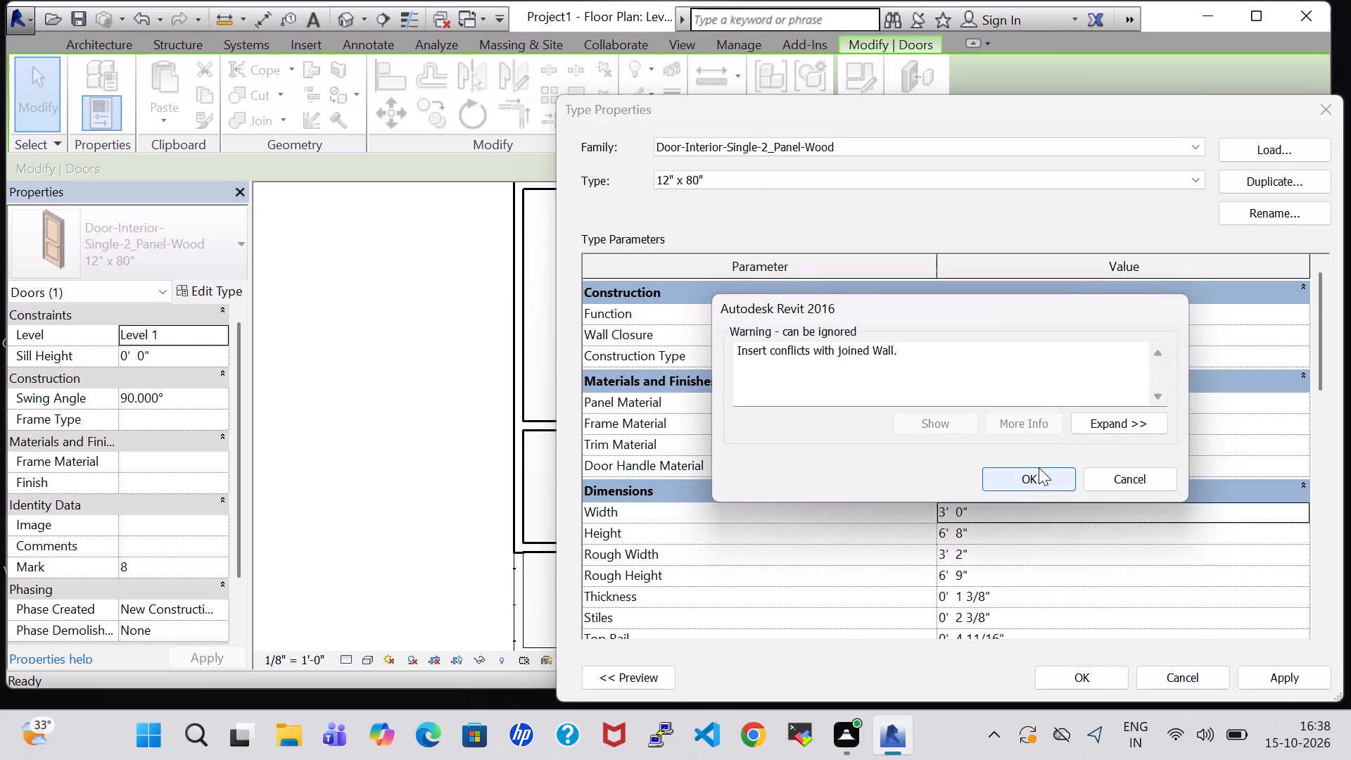
{"action": "left_click", "coordinate": [1039, 467]}
{"action": "left_click", "coordinate": [1106, 683]}
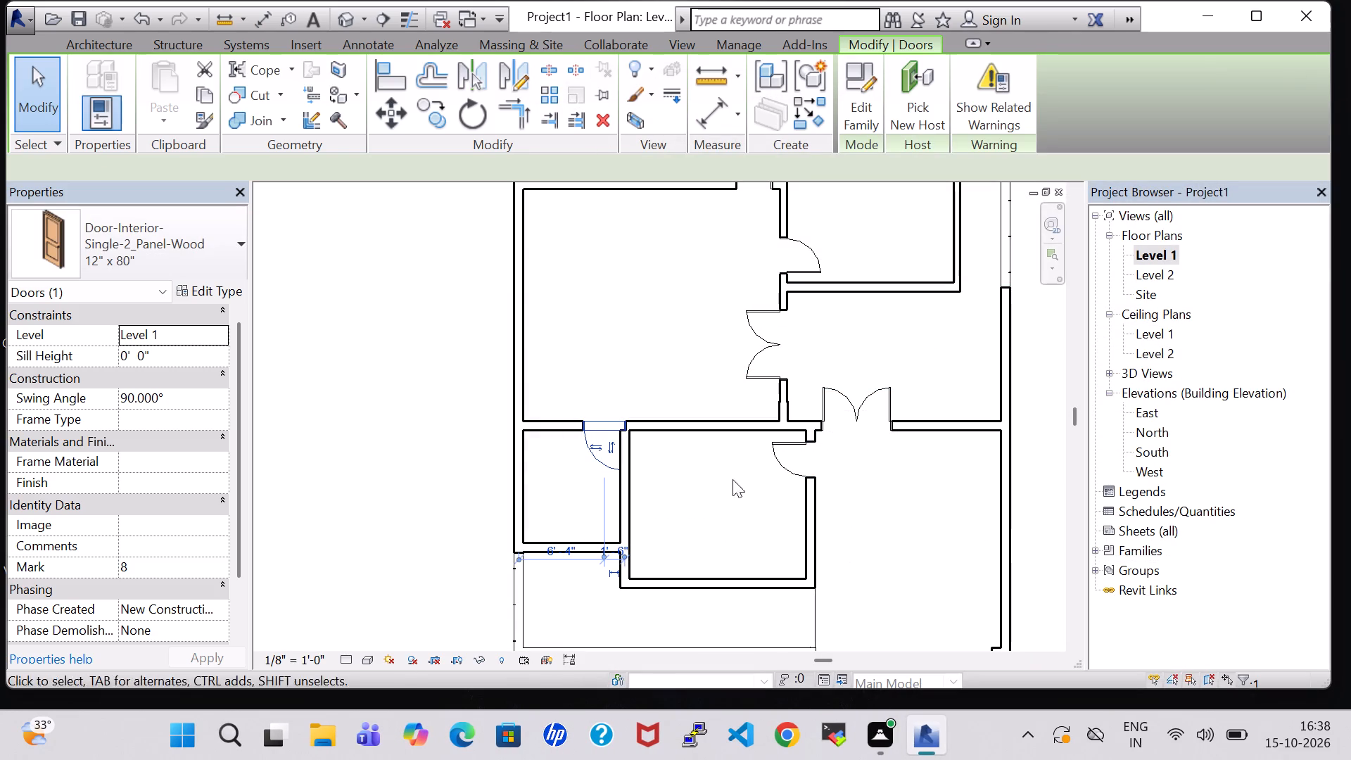
Shift the widened door left to about 2'-2" from the small room's right wall, keeping its swing into the small room.
{"action": "left_click", "coordinate": [612, 465]}
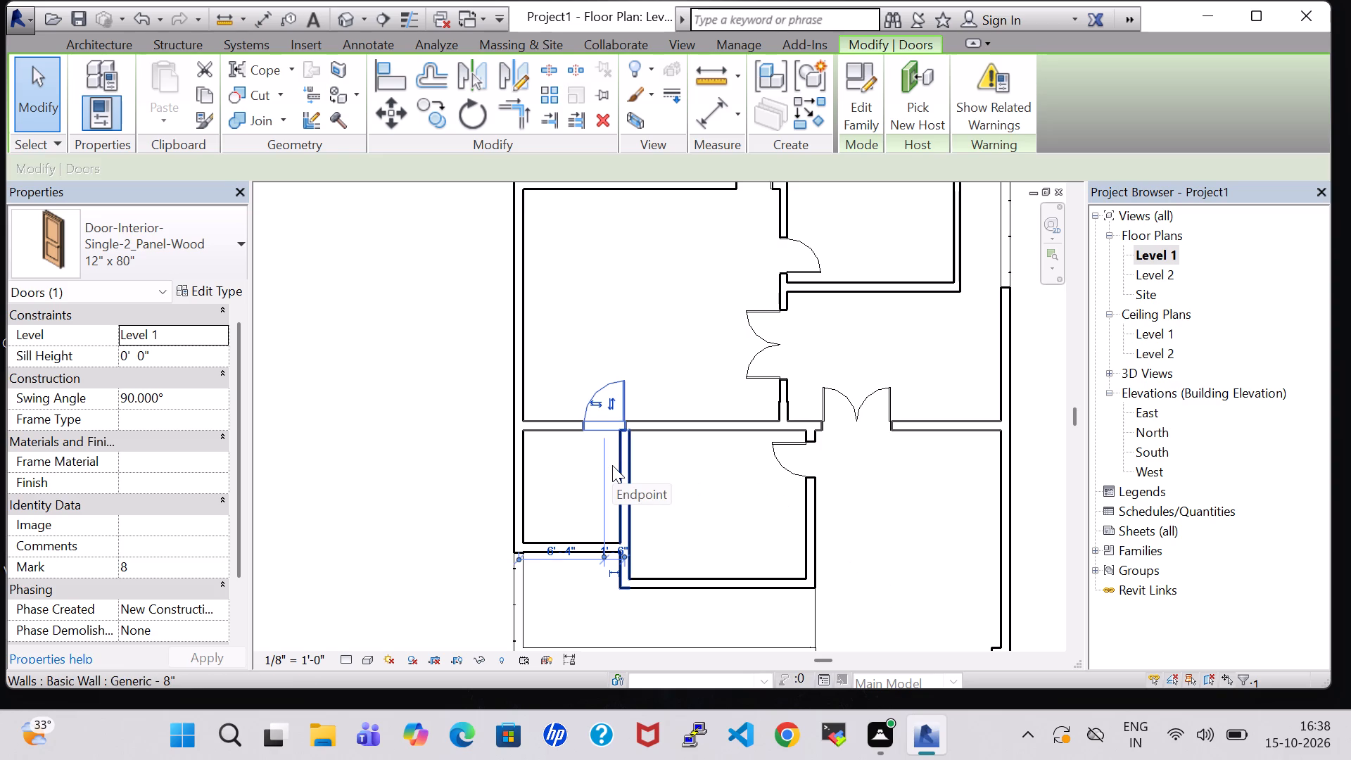
{"action": "key", "text": "space"}
{"action": "key", "text": "space"}
{"action": "key", "text": "space"}
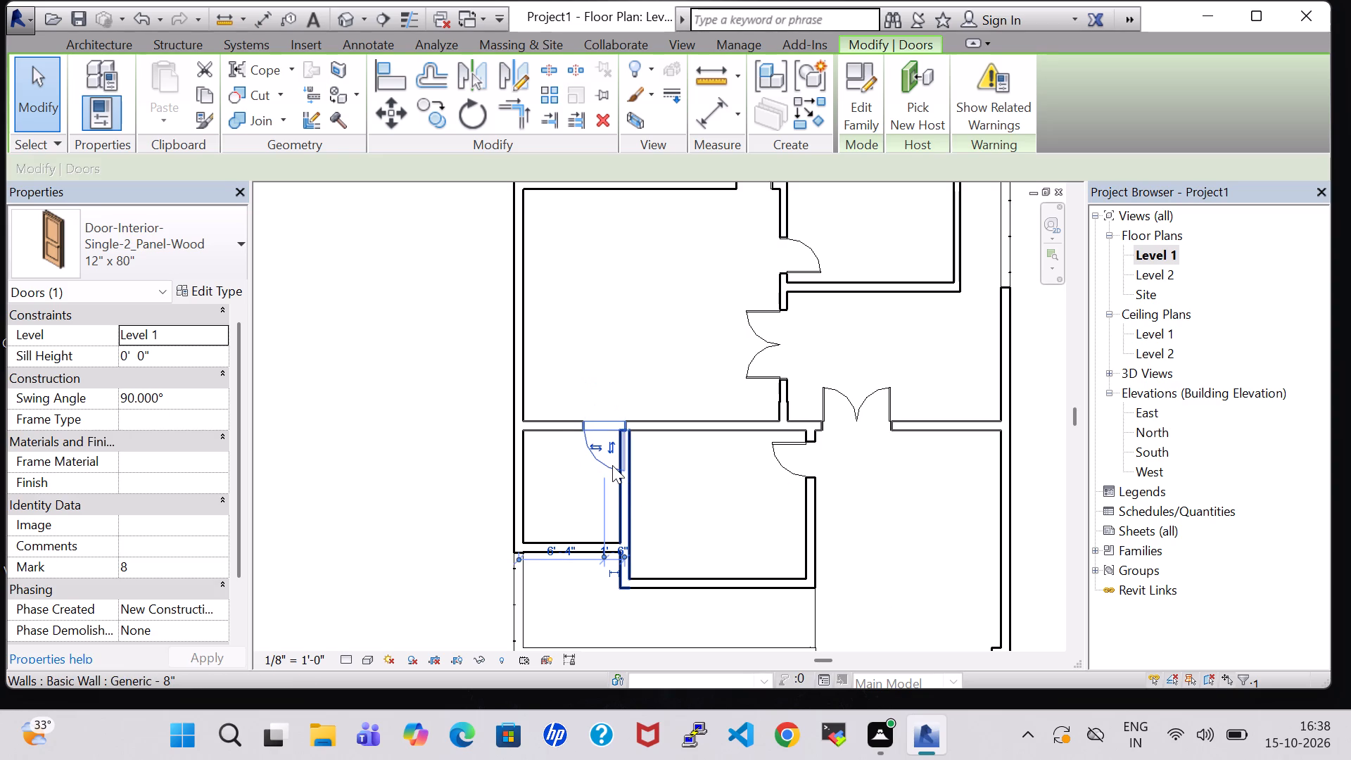
{"action": "key", "text": "Left"}
{"action": "key", "text": "Left"}
{"action": "key", "text": "Left"}
{"action": "key", "text": "Left"}
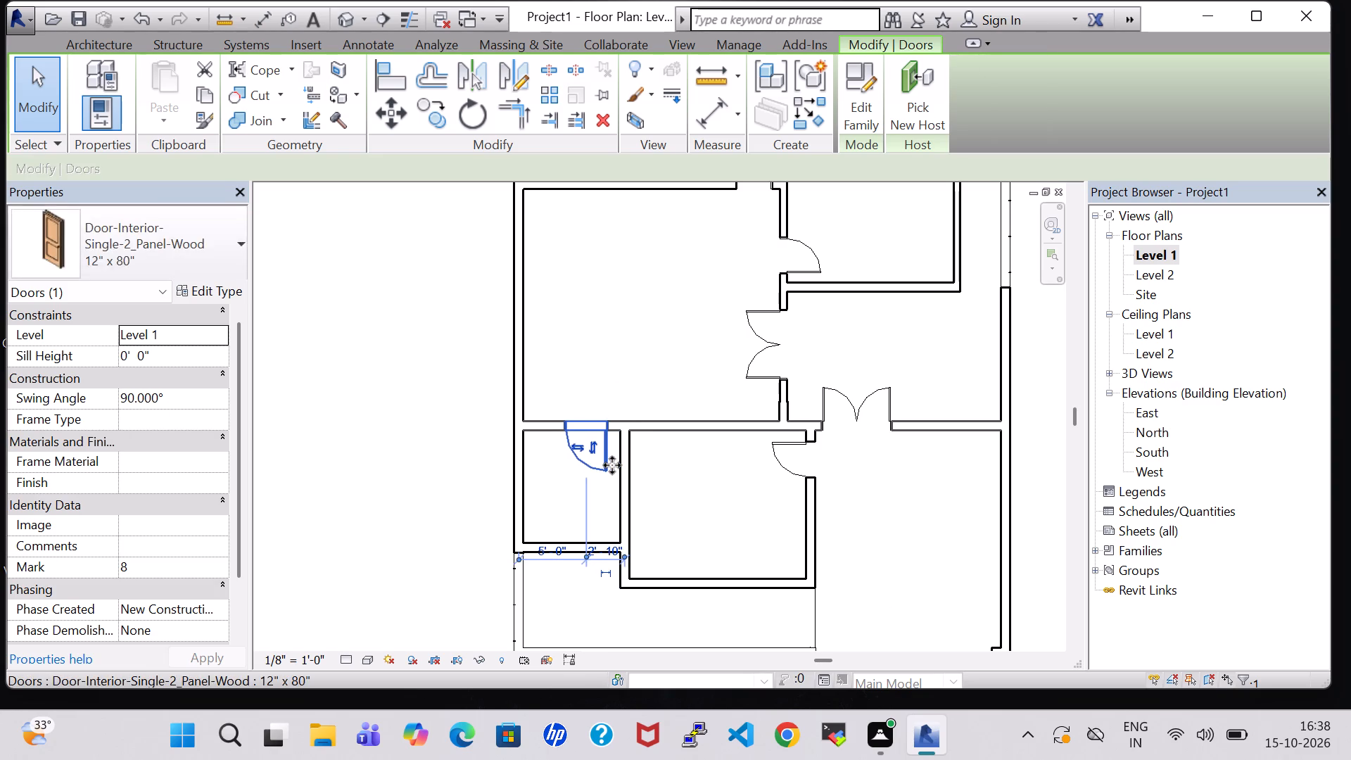
{"action": "key", "text": "Right"}
{"action": "key", "text": "Right"}
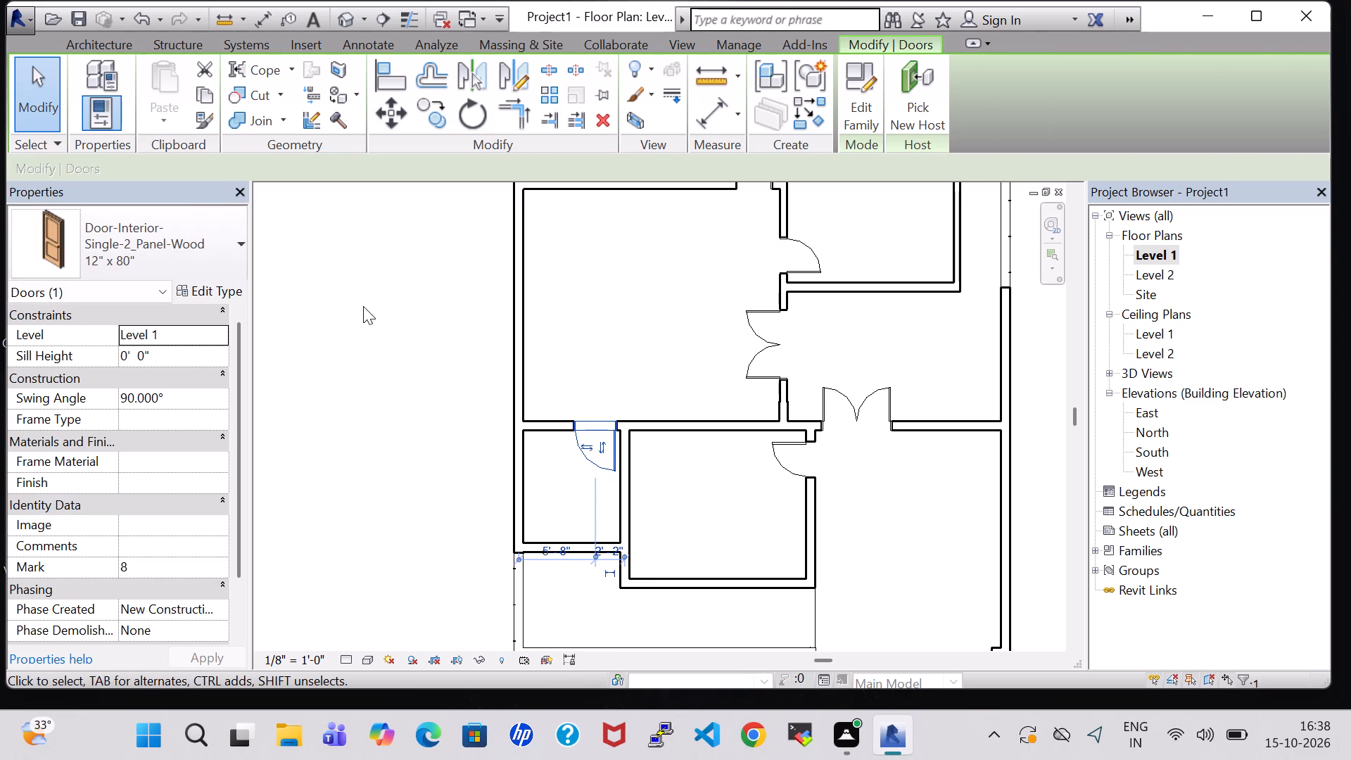
{"action": "left_click", "coordinate": [363, 310]}
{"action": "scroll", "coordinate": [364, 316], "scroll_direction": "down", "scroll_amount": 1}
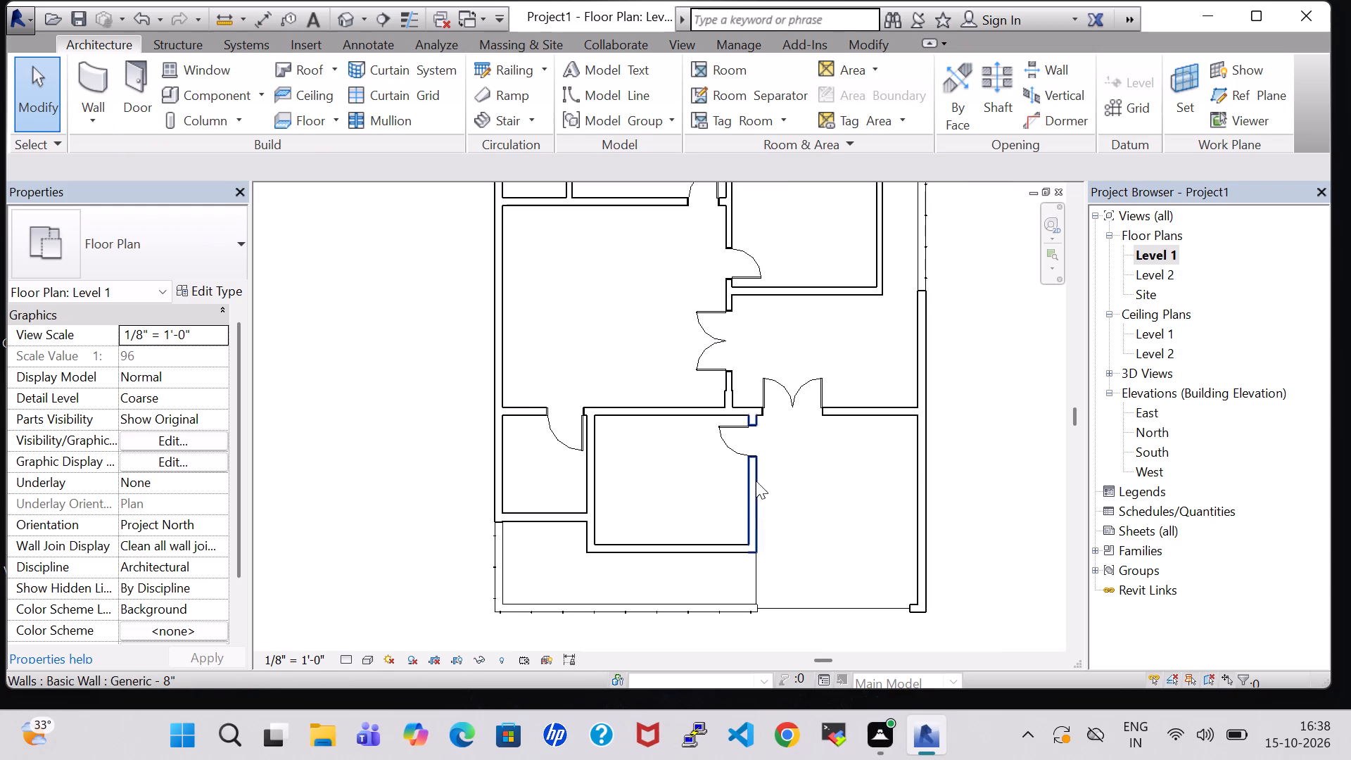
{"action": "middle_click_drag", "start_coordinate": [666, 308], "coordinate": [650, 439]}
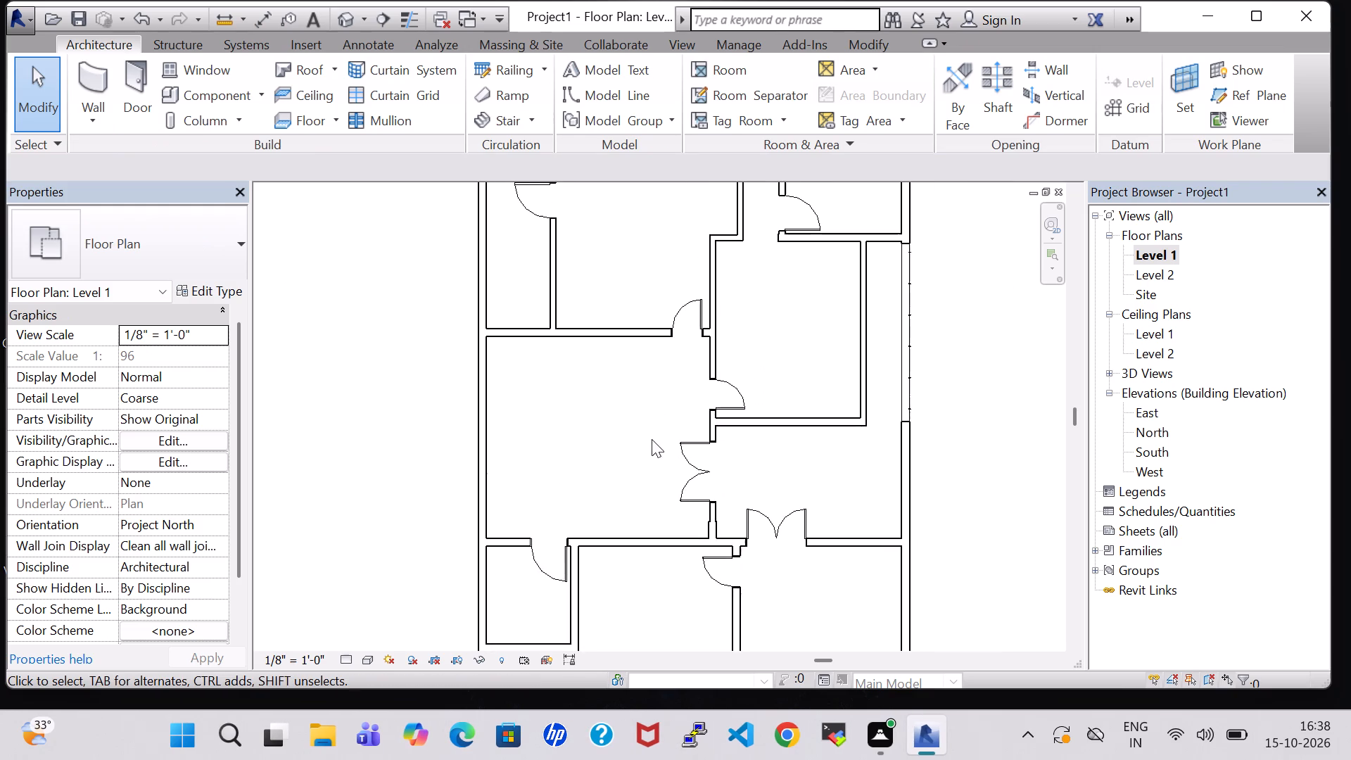
Load the Casement 3x3 with Trim window family from the US Imperial library's Windows folder.
{"action": "scroll", "coordinate": [665, 440], "scroll_direction": "down", "scroll_amount": 1}
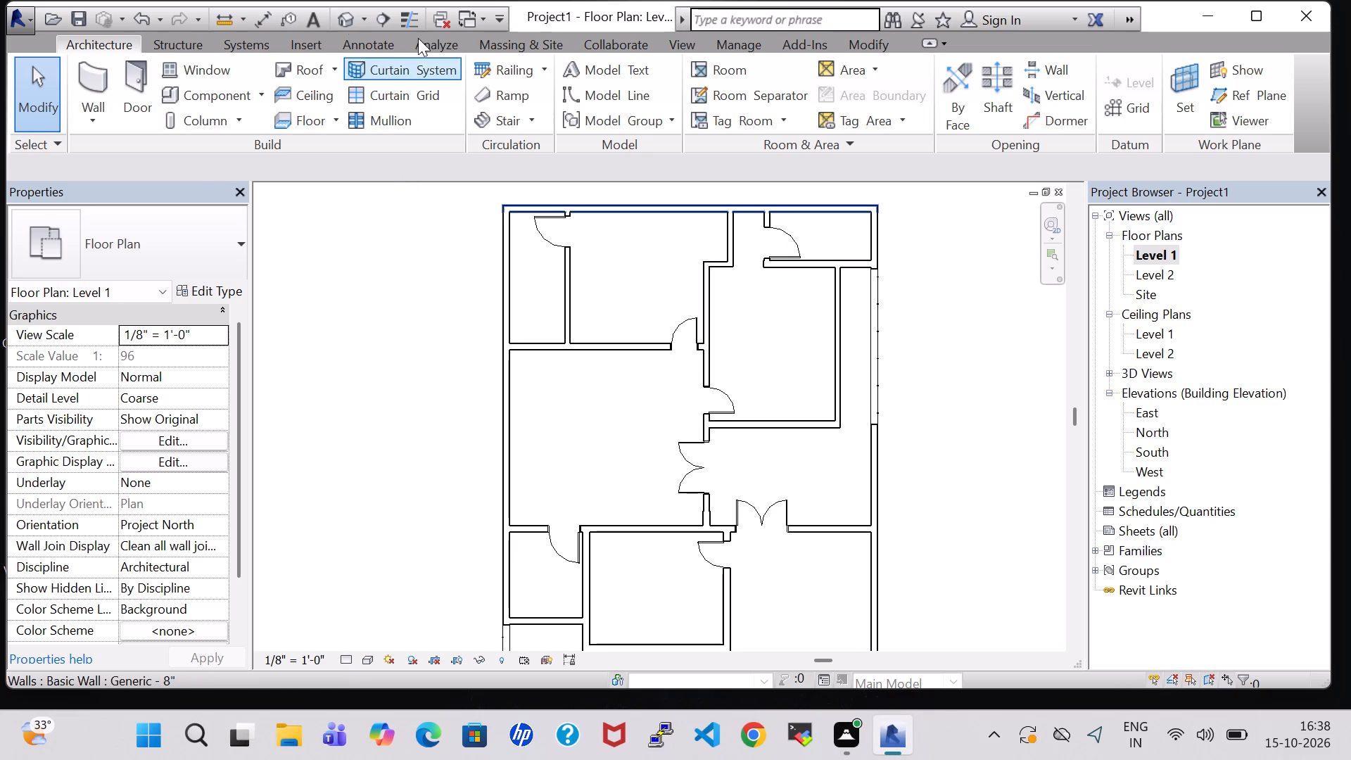
{"action": "left_click", "coordinate": [216, 67]}
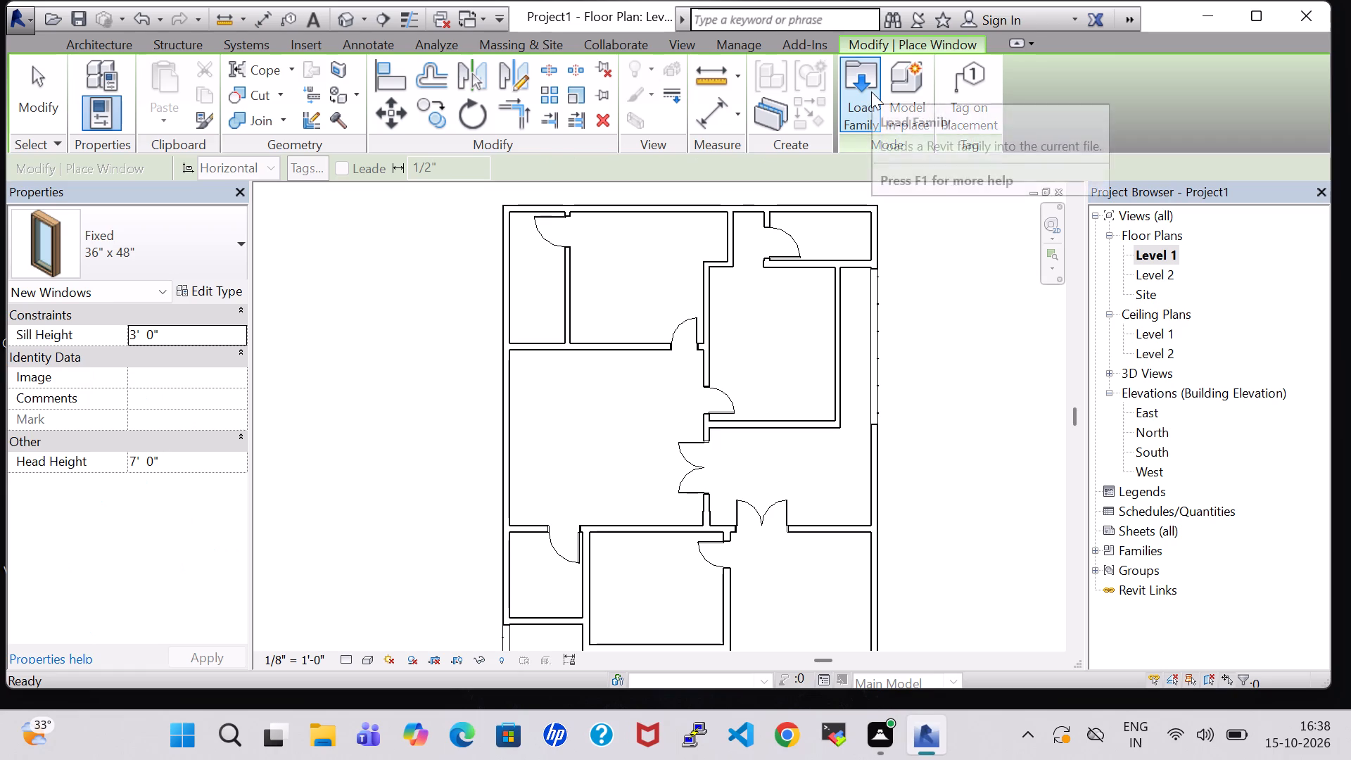
{"action": "left_click", "coordinate": [871, 91]}
{"action": "scroll", "coordinate": [918, 321], "scroll_direction": "down", "scroll_amount": 1}
{"action": "scroll", "coordinate": [805, 385], "scroll_direction": "down", "scroll_amount": 1}
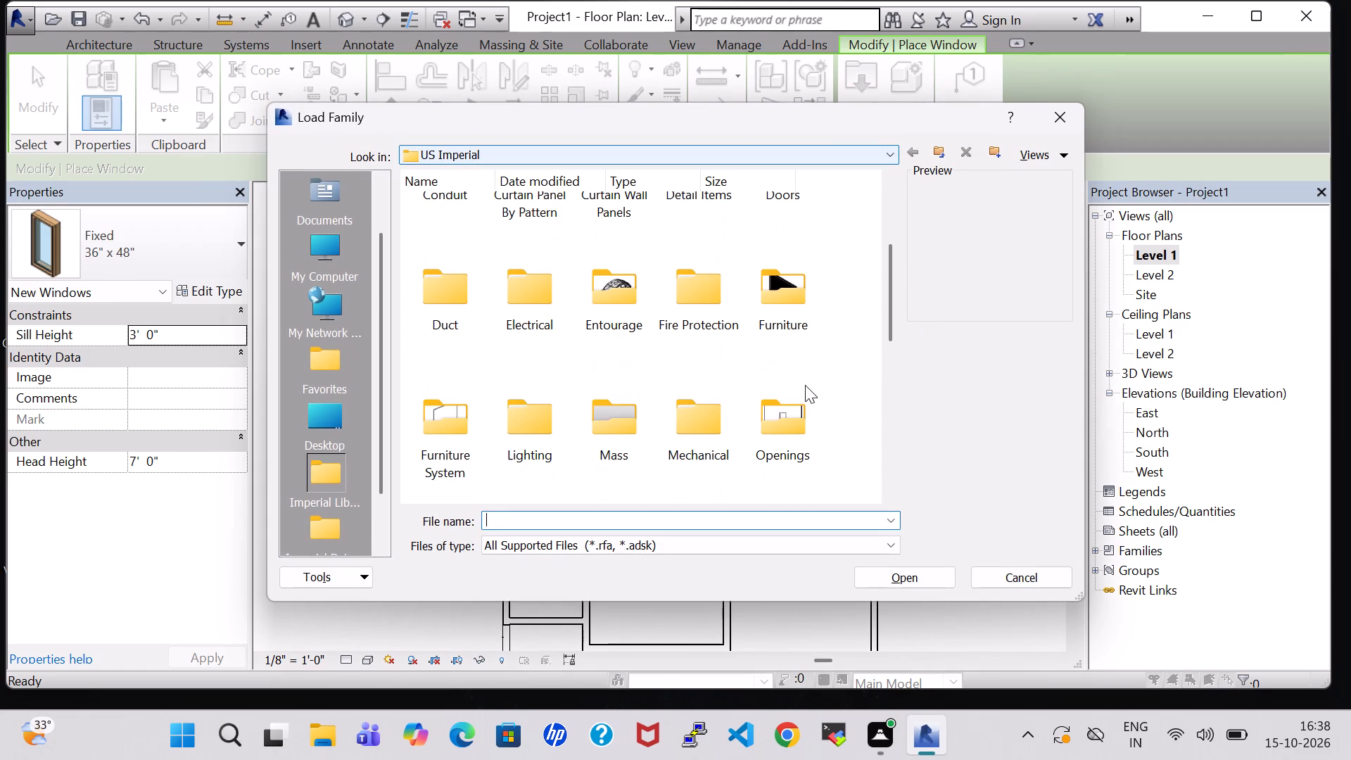
{"action": "left_click", "coordinate": [787, 312]}
{"action": "scroll", "coordinate": [787, 312], "scroll_direction": "down", "scroll_amount": 3}
{"action": "scroll", "coordinate": [657, 431], "scroll_direction": "down", "scroll_amount": 3}
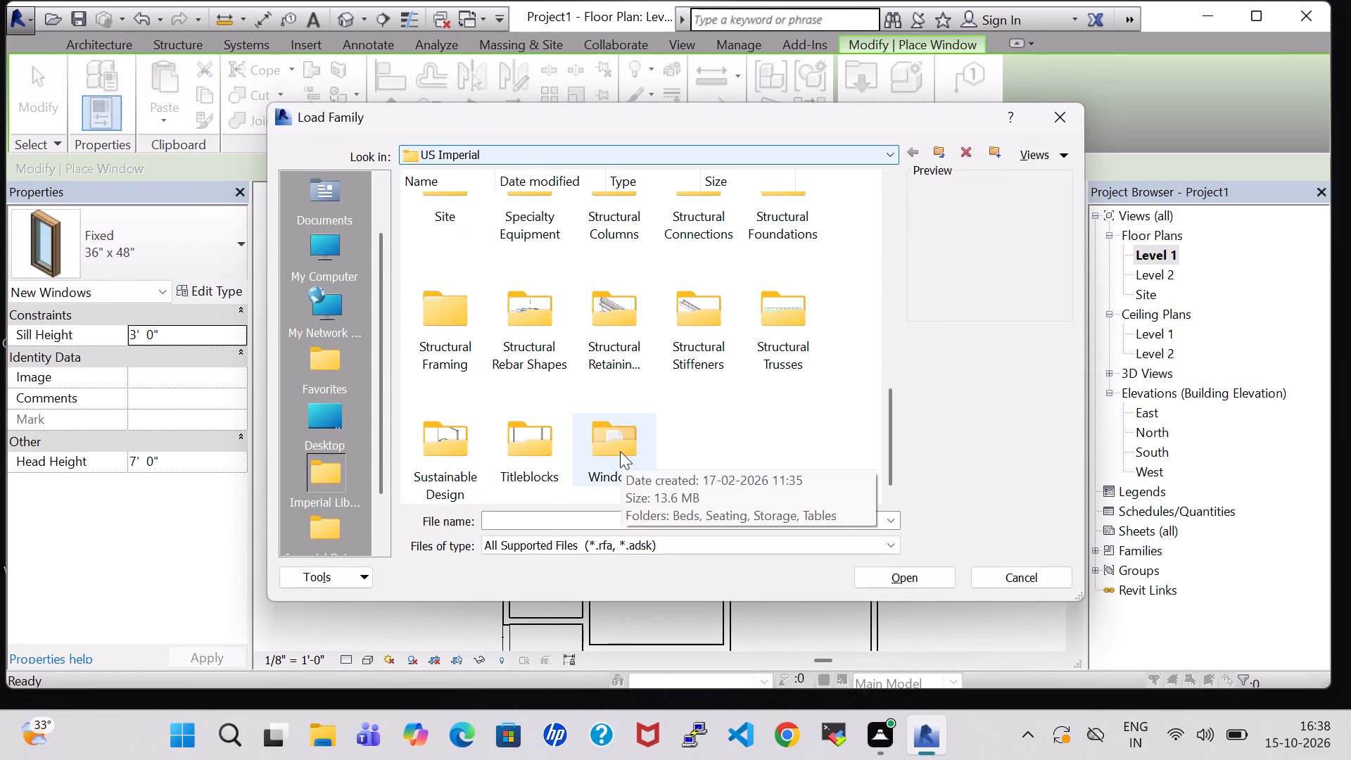
{"action": "double_click", "coordinate": [620, 451]}
{"action": "left_click", "coordinate": [621, 219]}
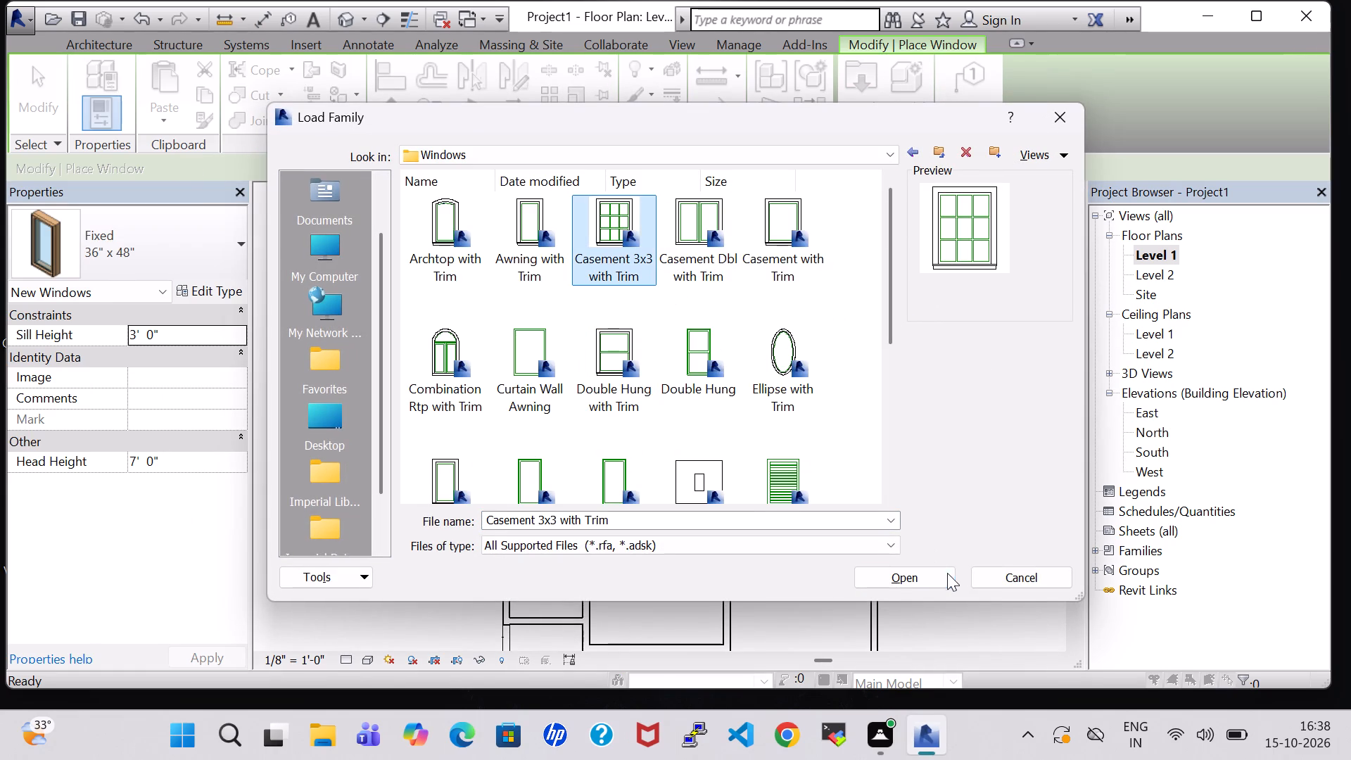
{"action": "left_click", "coordinate": [947, 573]}
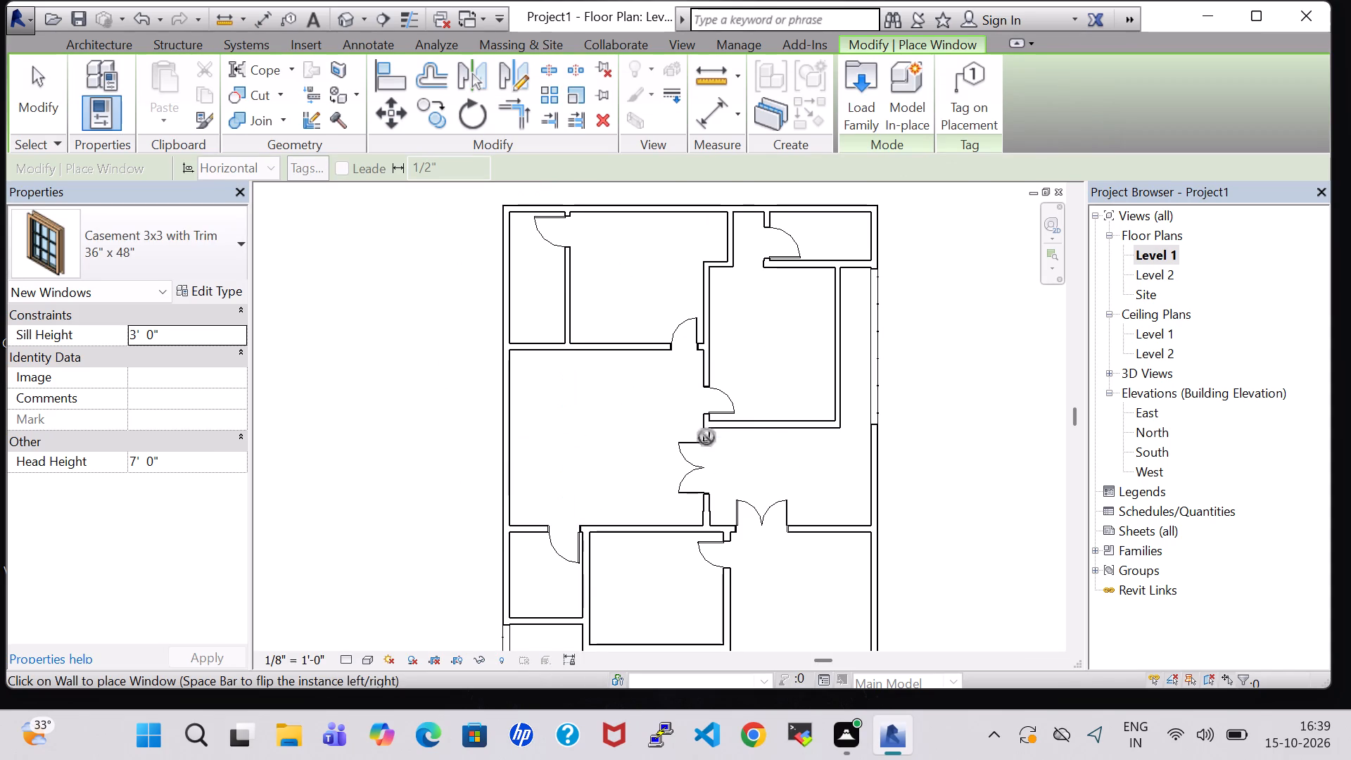
Place 36" x 48" casement windows in the lower middle room's bottom wall, about 6'-0" from its left wall, and the large left room's outer wall, 7'-11" below its upper wall.
{"action": "middle_click_drag", "start_coordinate": [626, 597], "coordinate": [597, 394]}
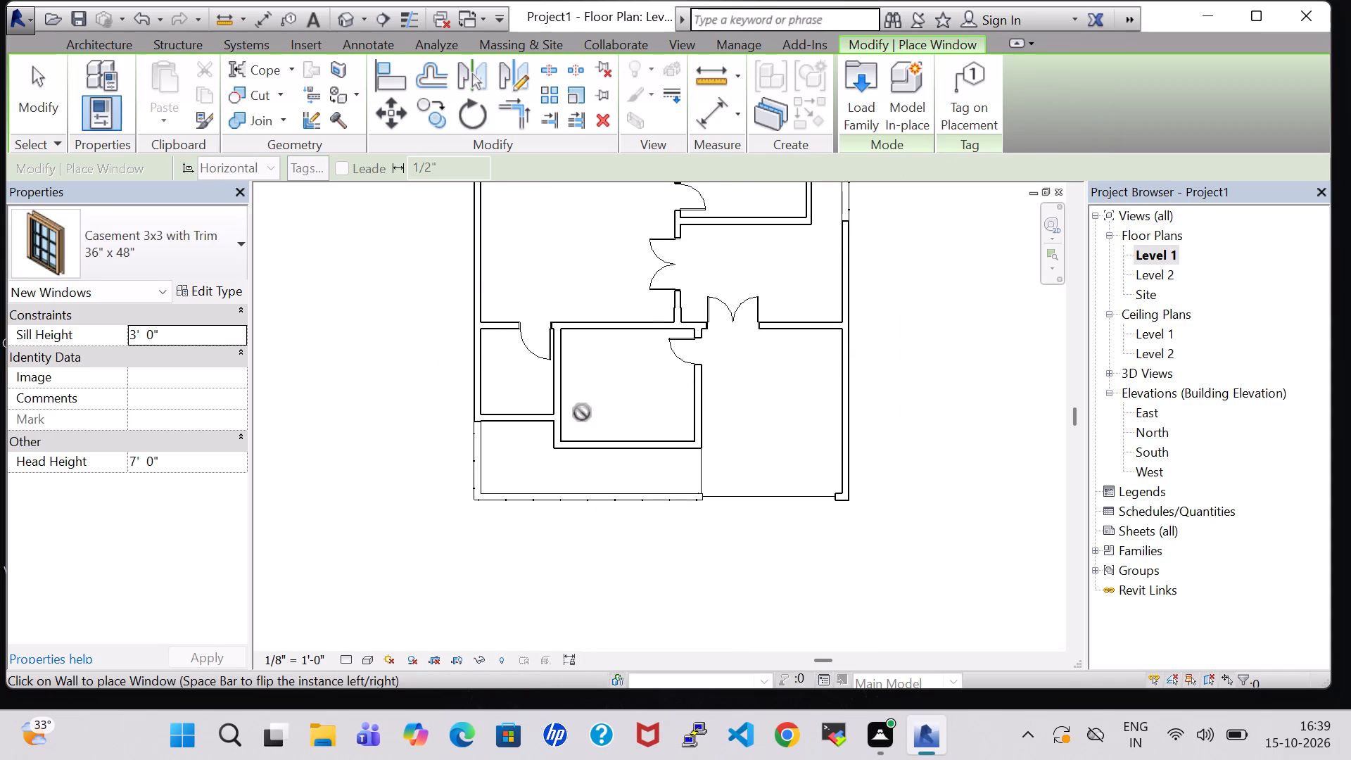
{"action": "left_click", "coordinate": [619, 447]}
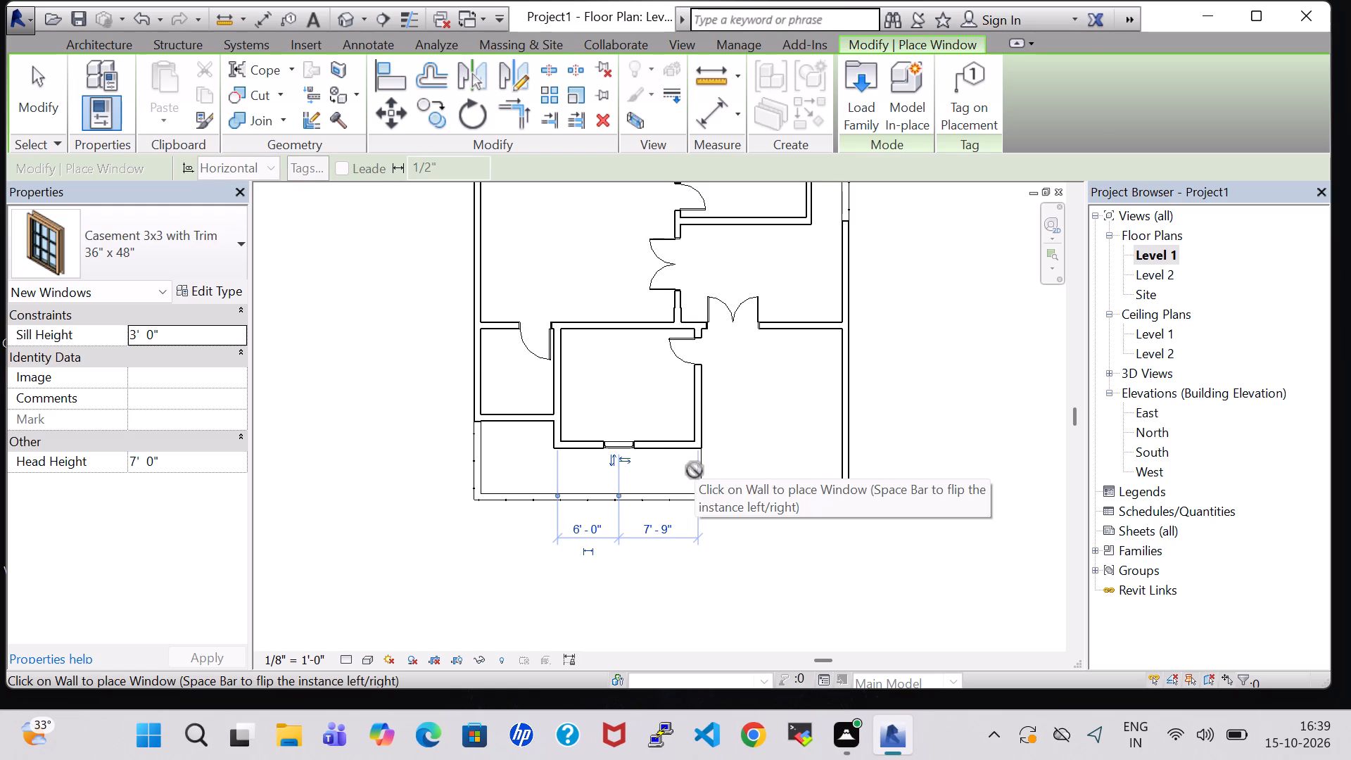
{"action": "left_click", "coordinate": [472, 224]}
Place 36" x 48" casement windows centred in the upper room's top exterior wall and in the enclosed right room's right wall.
{"action": "middle_click_drag", "start_coordinate": [512, 243], "coordinate": [483, 453]}
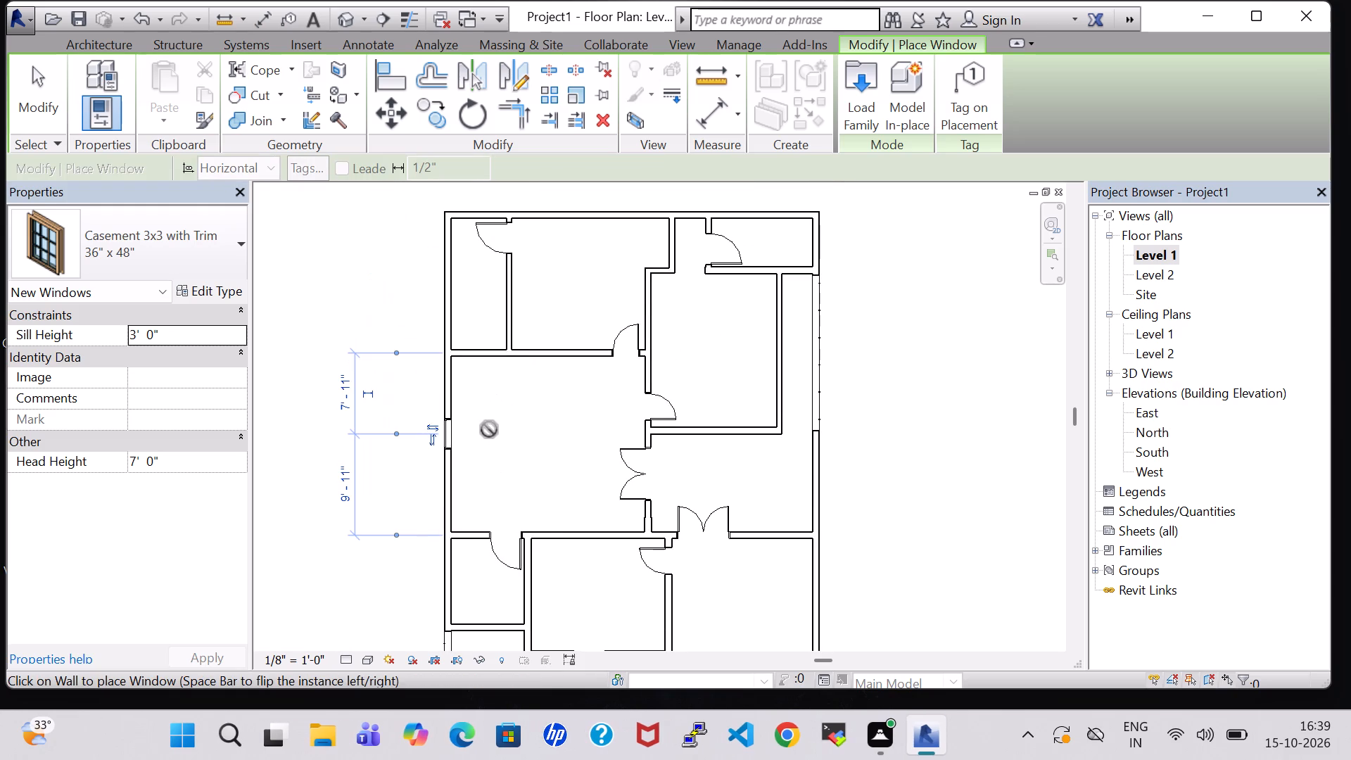
{"action": "left_click", "coordinate": [584, 213]}
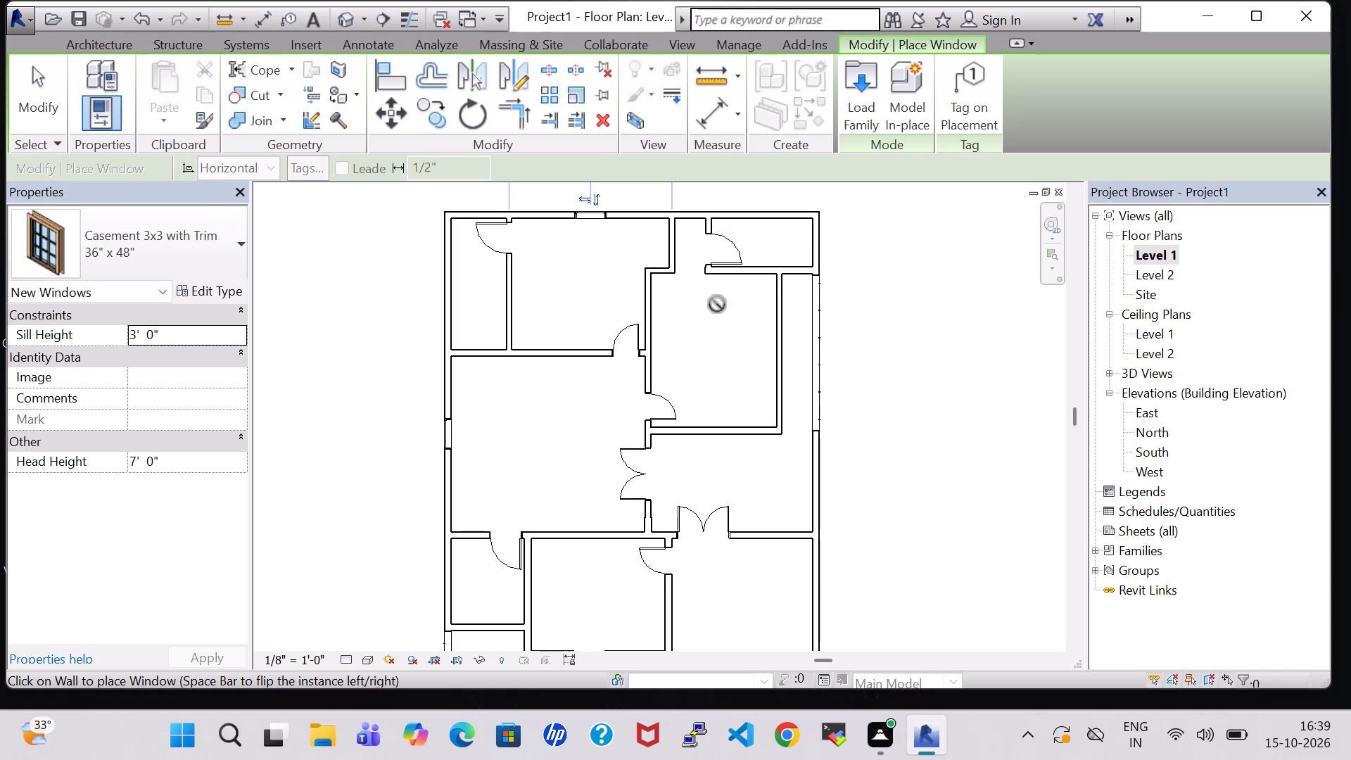
{"action": "left_click", "coordinate": [786, 359]}
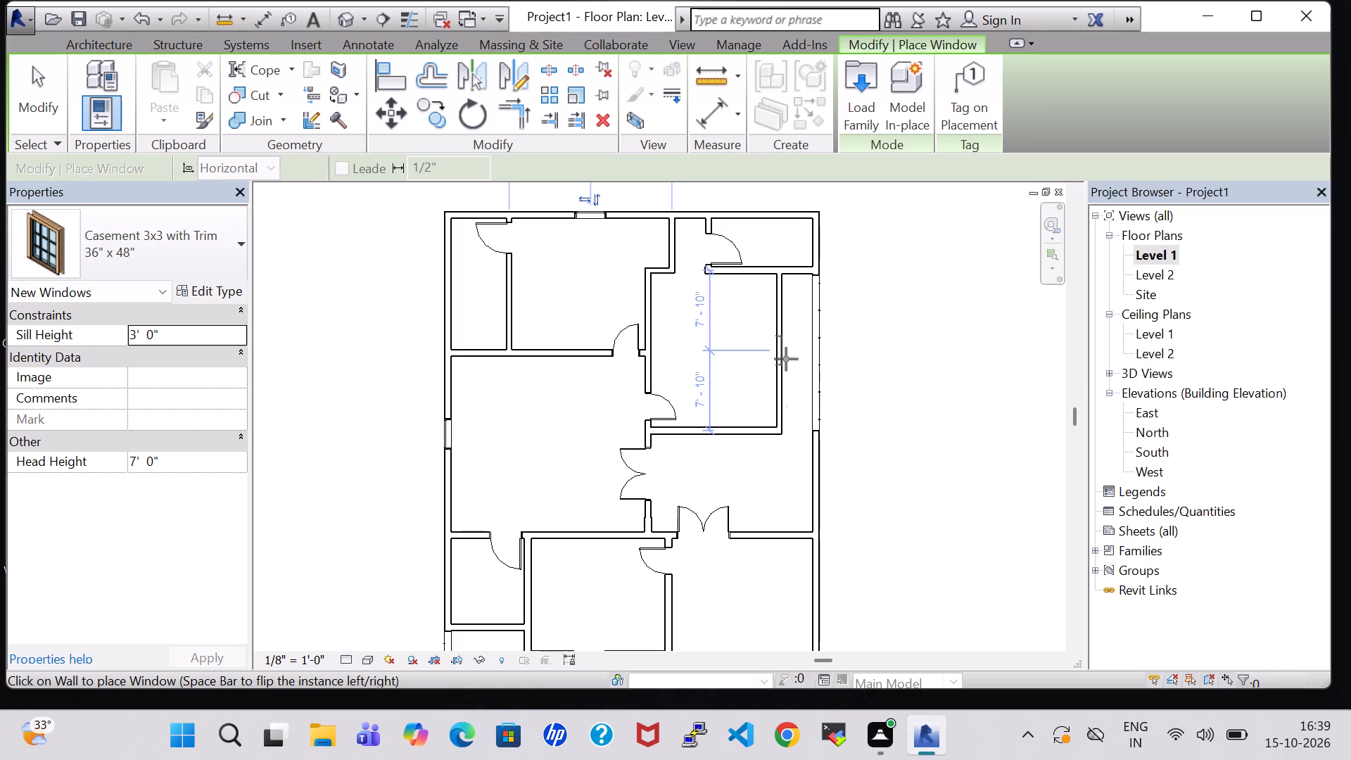
{"action": "key", "text": "Escape"}
{"action": "key", "text": "Escape"}
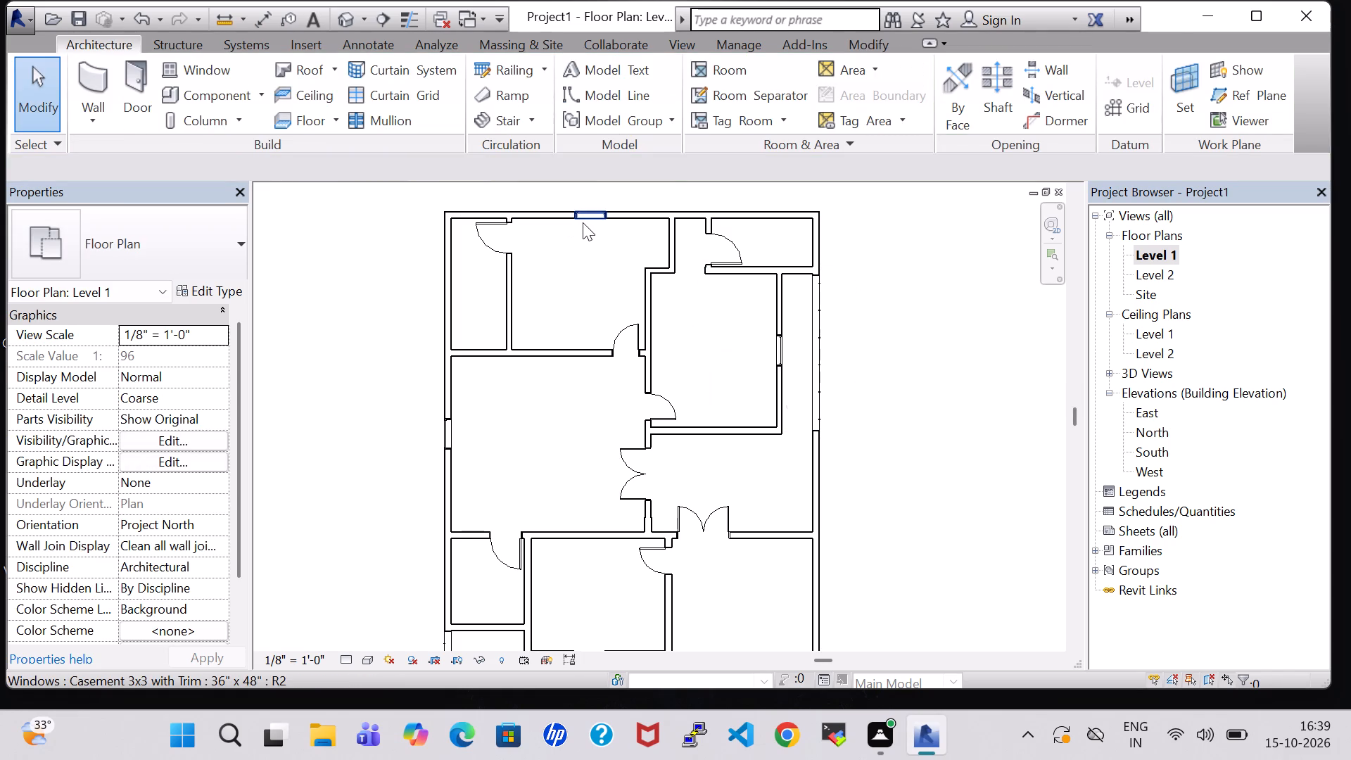
Switch the top-wall casement window to the 36" x 72" type and set that type's Width to 5' 0".
{"action": "left_click", "coordinate": [590, 215]}
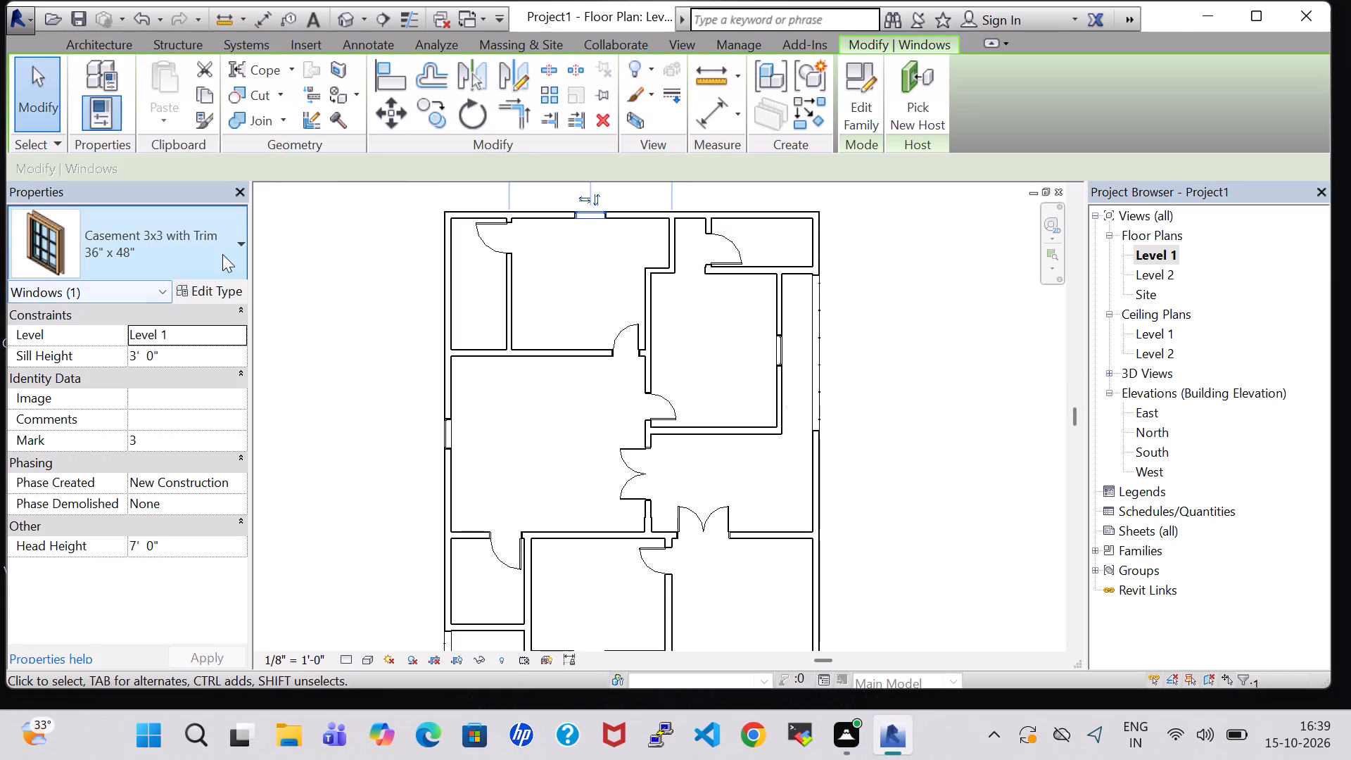
{"action": "left_click", "coordinate": [222, 254]}
{"action": "left_click", "coordinate": [93, 370]}
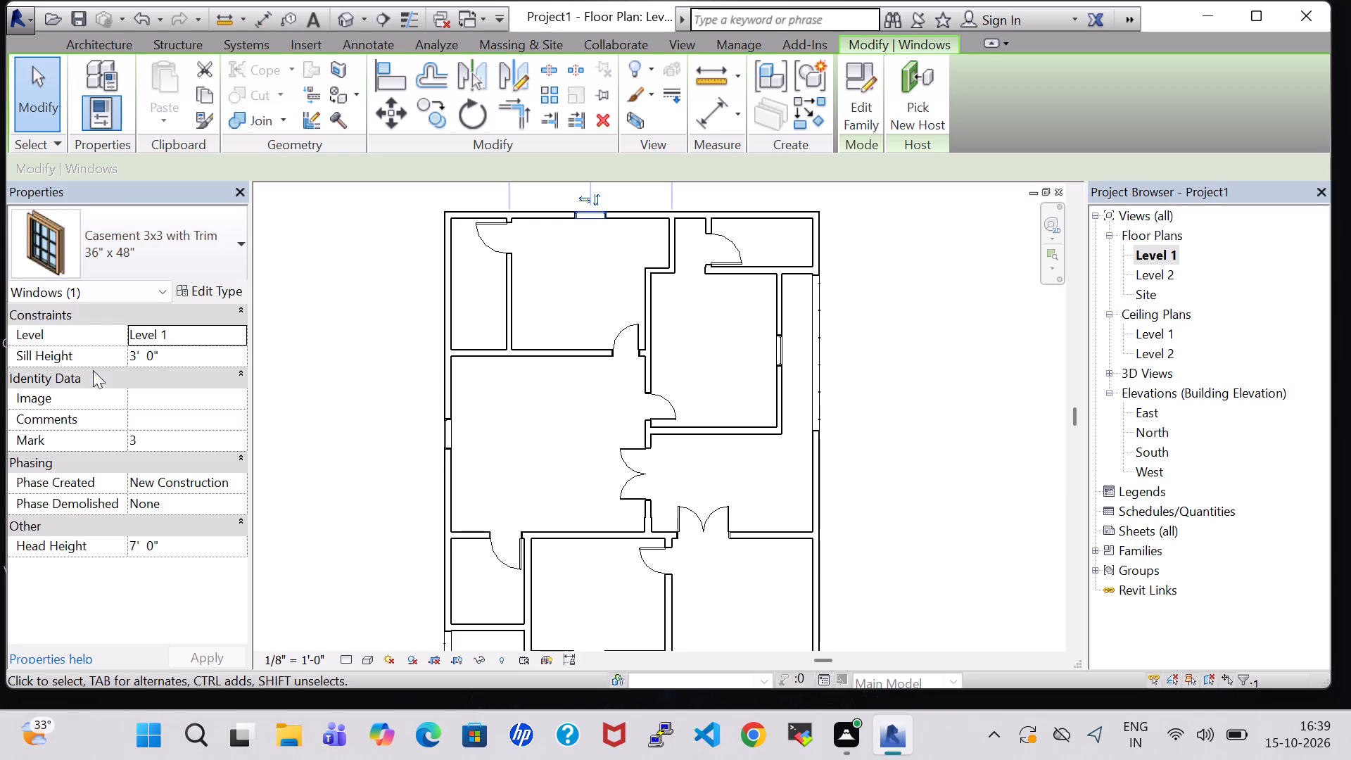
{"action": "left_click", "coordinate": [209, 289]}
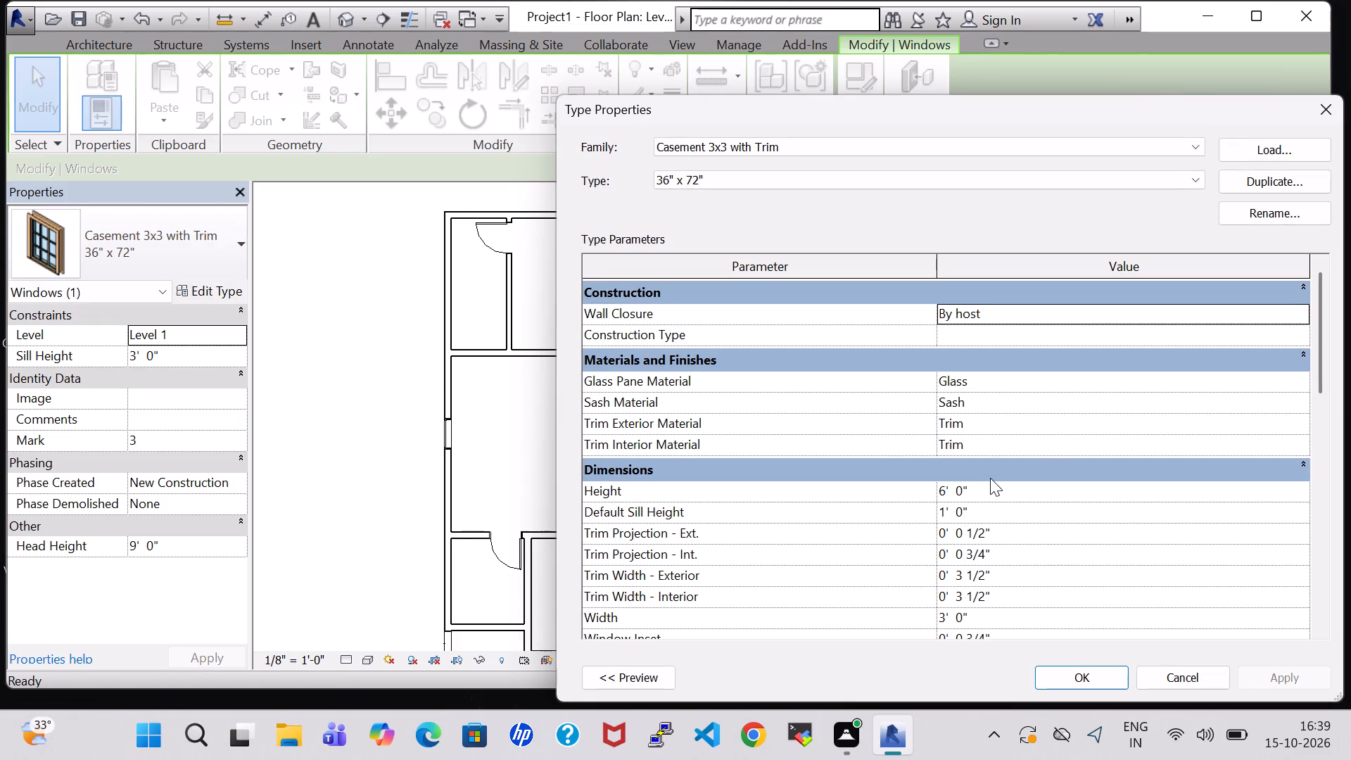
{"action": "left_click", "coordinate": [948, 616]}
{"action": "key", "text": "BackSpace"}
{"action": "key", "text": "5"}
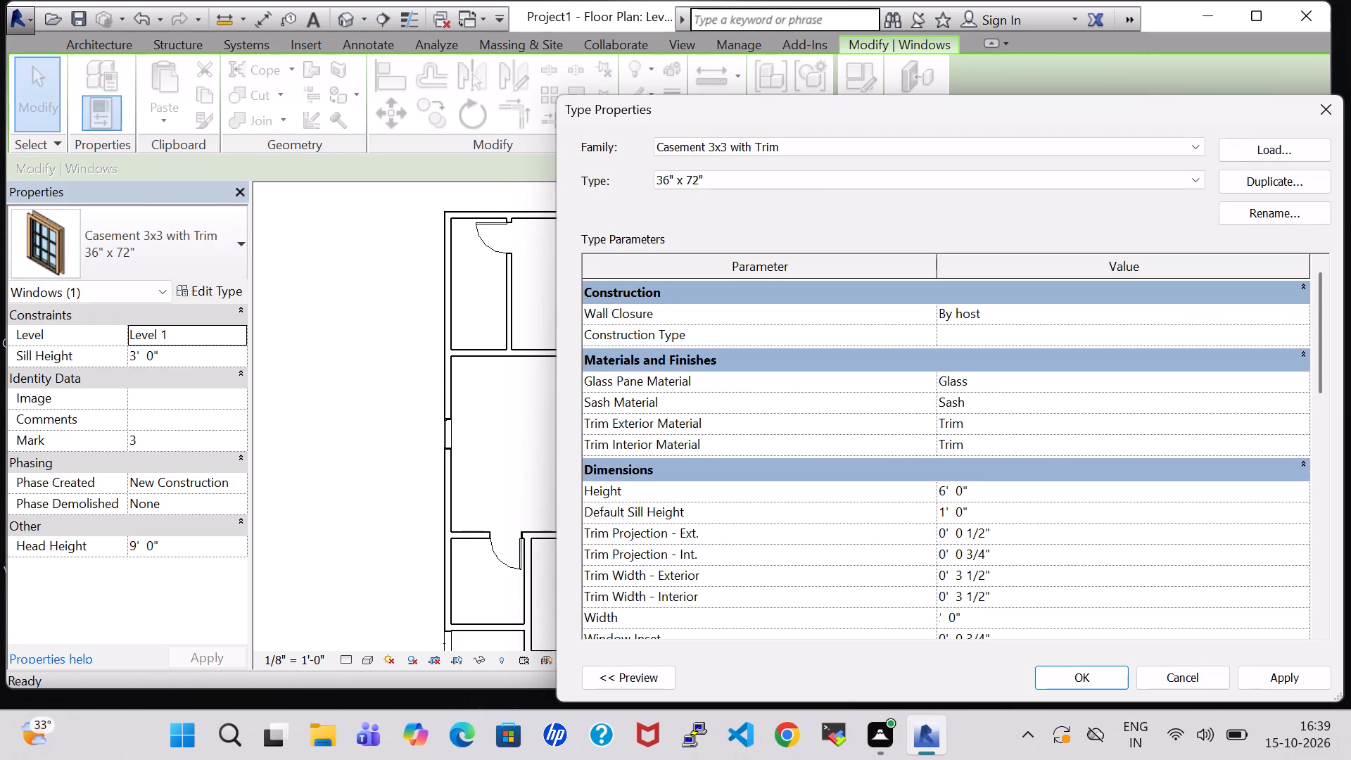
{"action": "key", "text": "Return"}
{"action": "left_click", "coordinate": [1322, 676]}
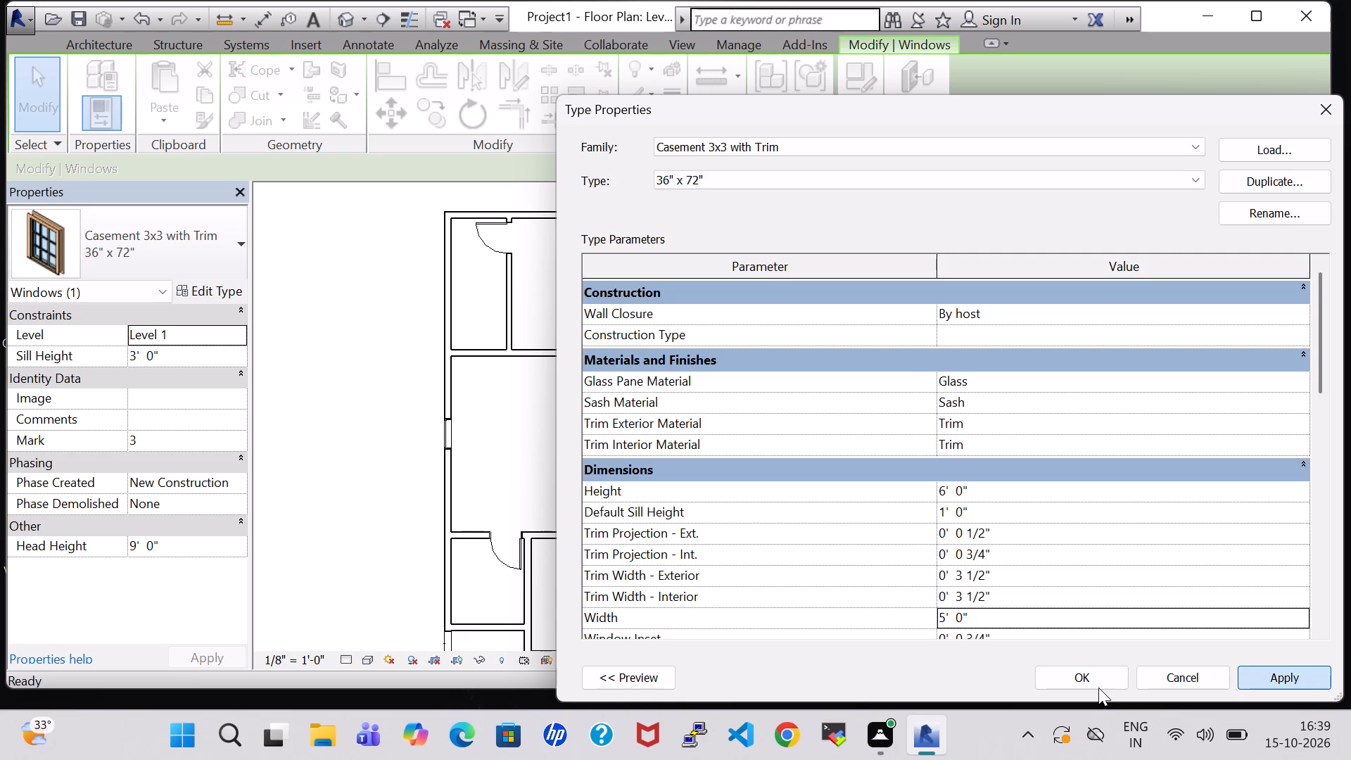
{"action": "left_click", "coordinate": [1097, 684]}
{"action": "left_click", "coordinate": [333, 378]}
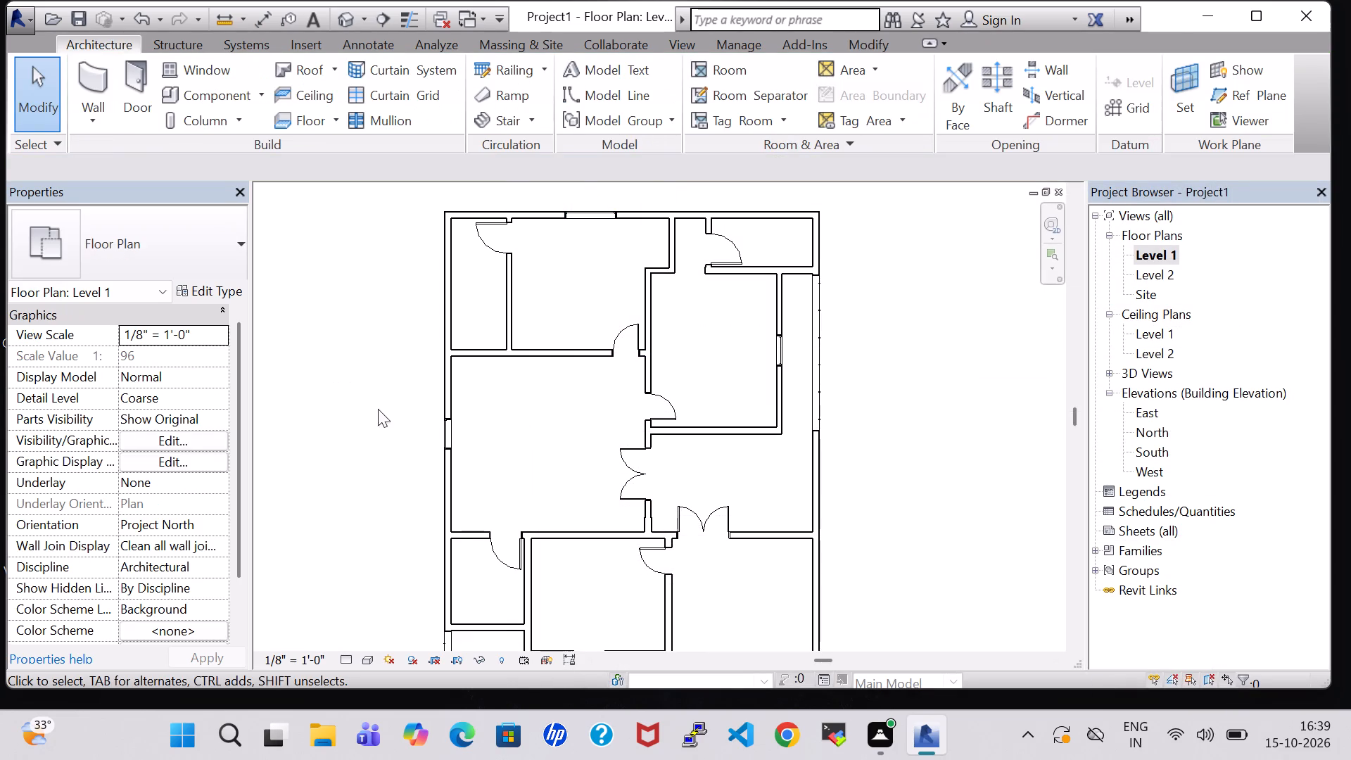
Set the Width of the 36" x 48" casement type to 5' 0" using the large left room's window.
{"action": "left_click", "coordinate": [441, 431]}
{"action": "left_click", "coordinate": [194, 284]}
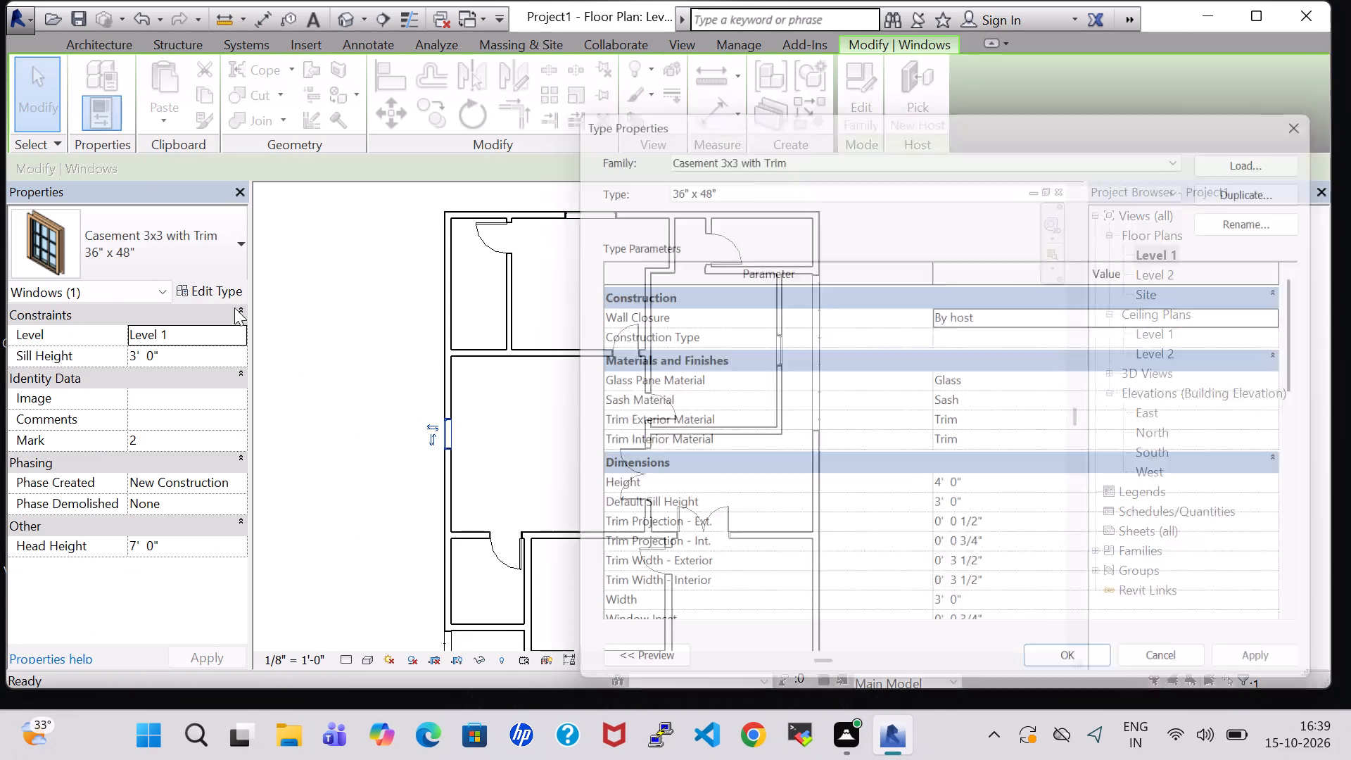
{"action": "left_click", "coordinate": [946, 610]}
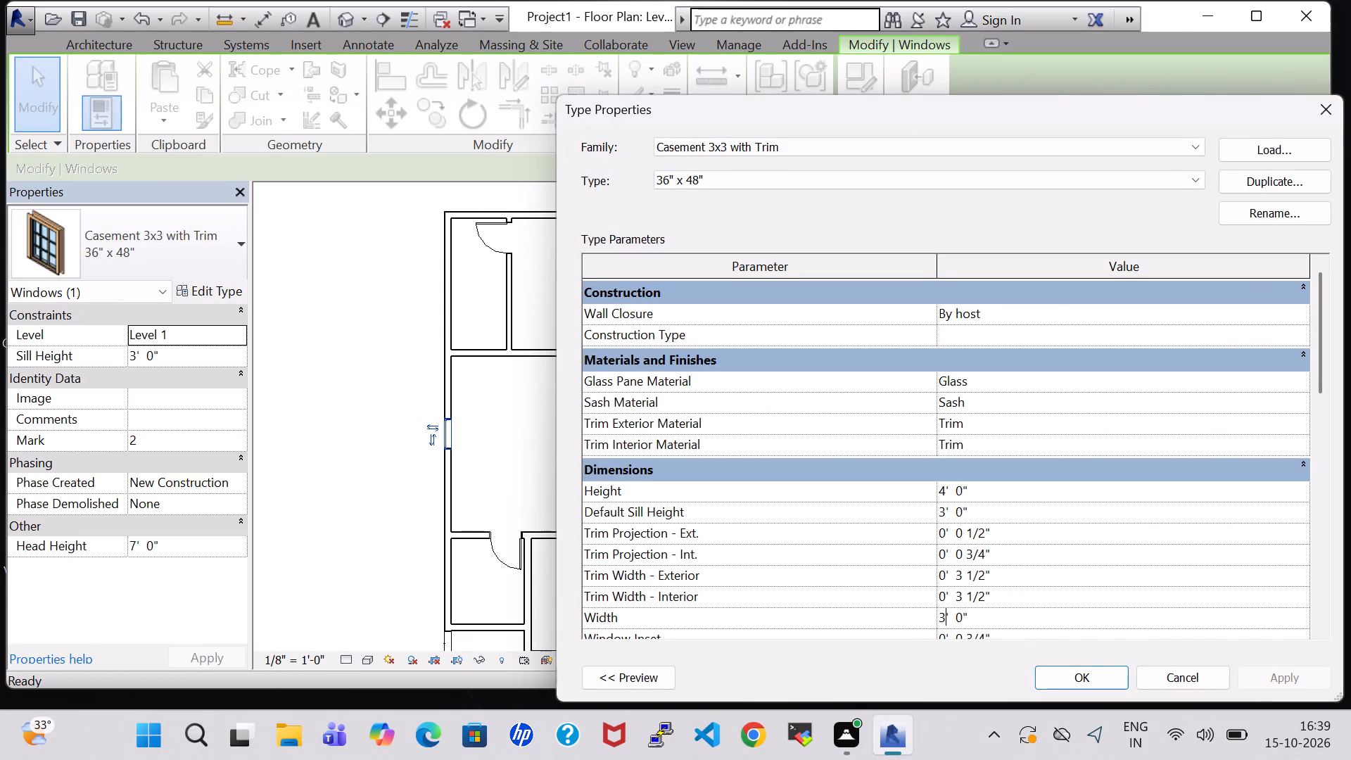
{"action": "key", "text": "BackSpace"}
{"action": "key", "text": "5"}
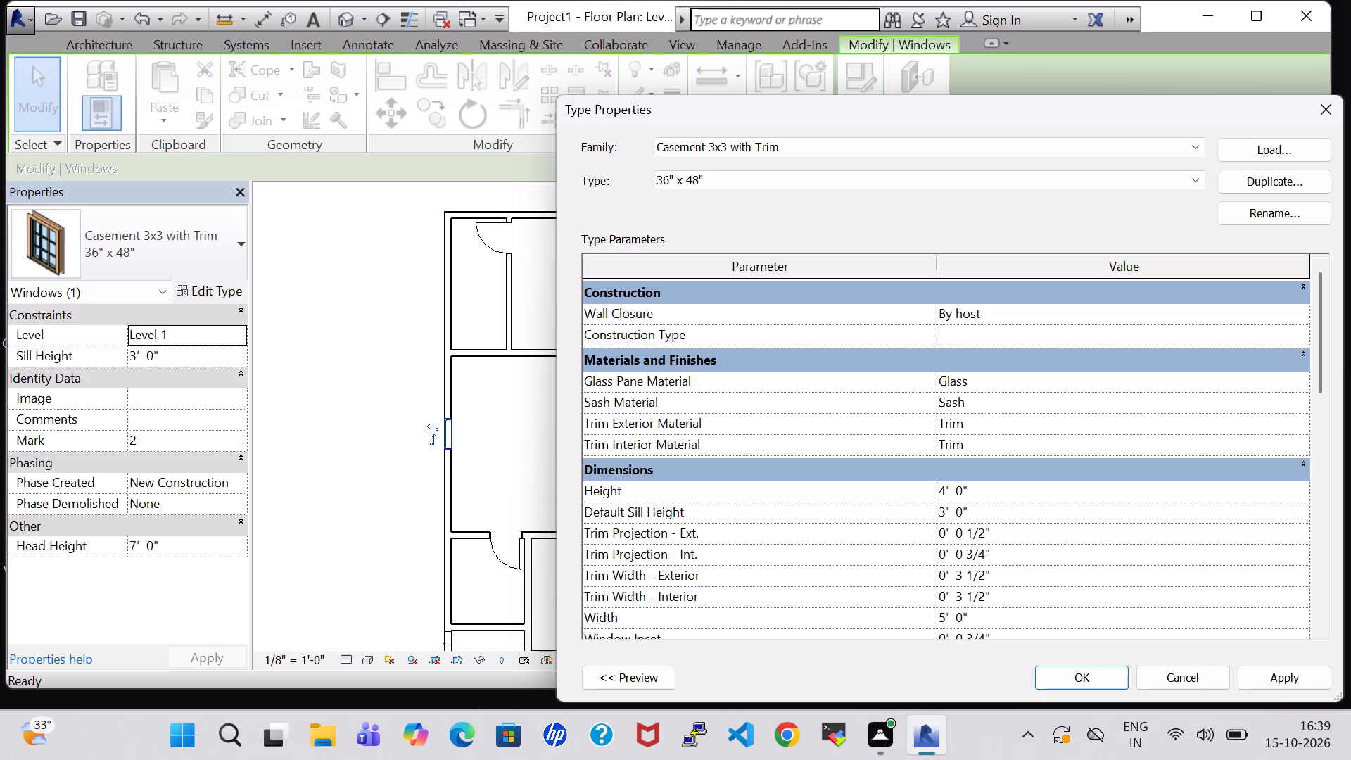
{"action": "left_click", "coordinate": [1279, 686]}
{"action": "left_click", "coordinate": [1100, 681]}
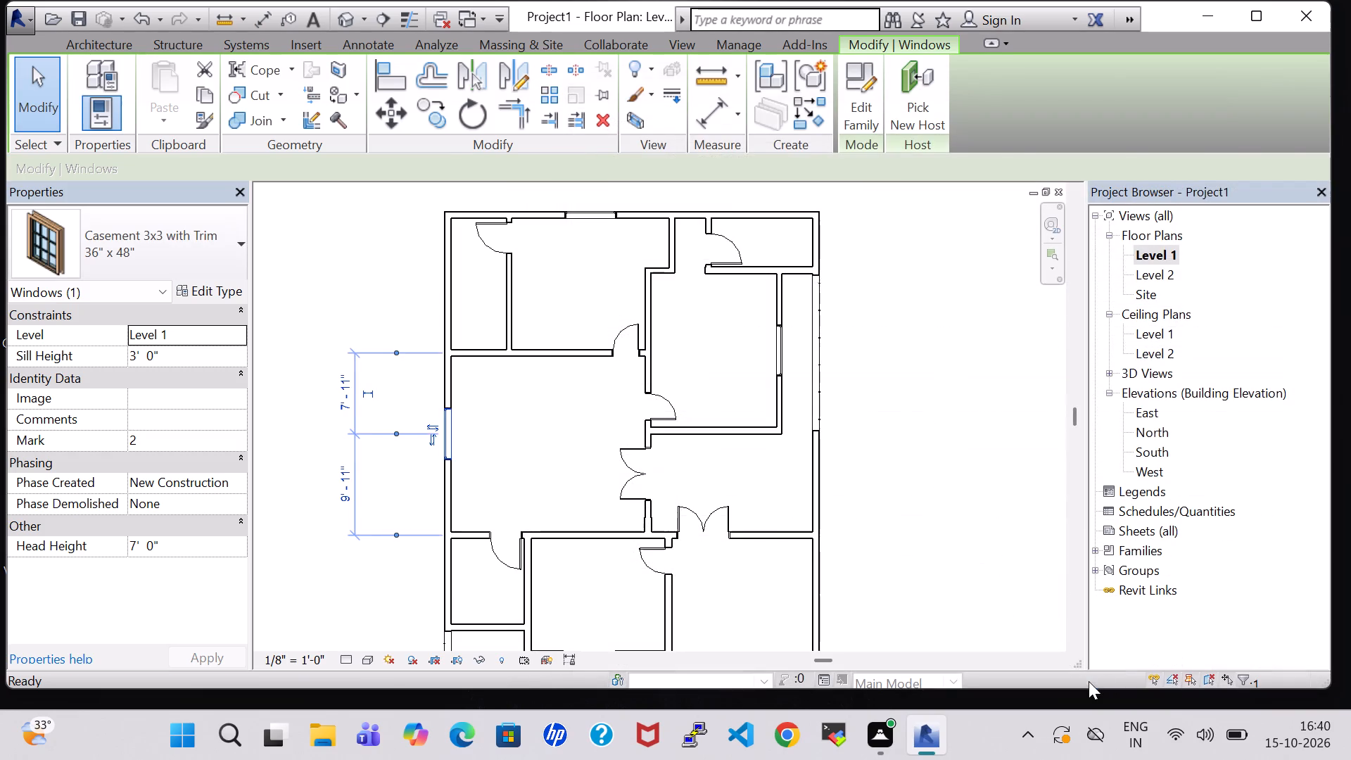
{"action": "left_click", "coordinate": [368, 267]}
Check the type properties of the casement windows in the lower middle room and the enclosed right room.
{"action": "middle_click_drag", "start_coordinate": [924, 379], "coordinate": [921, 360]}
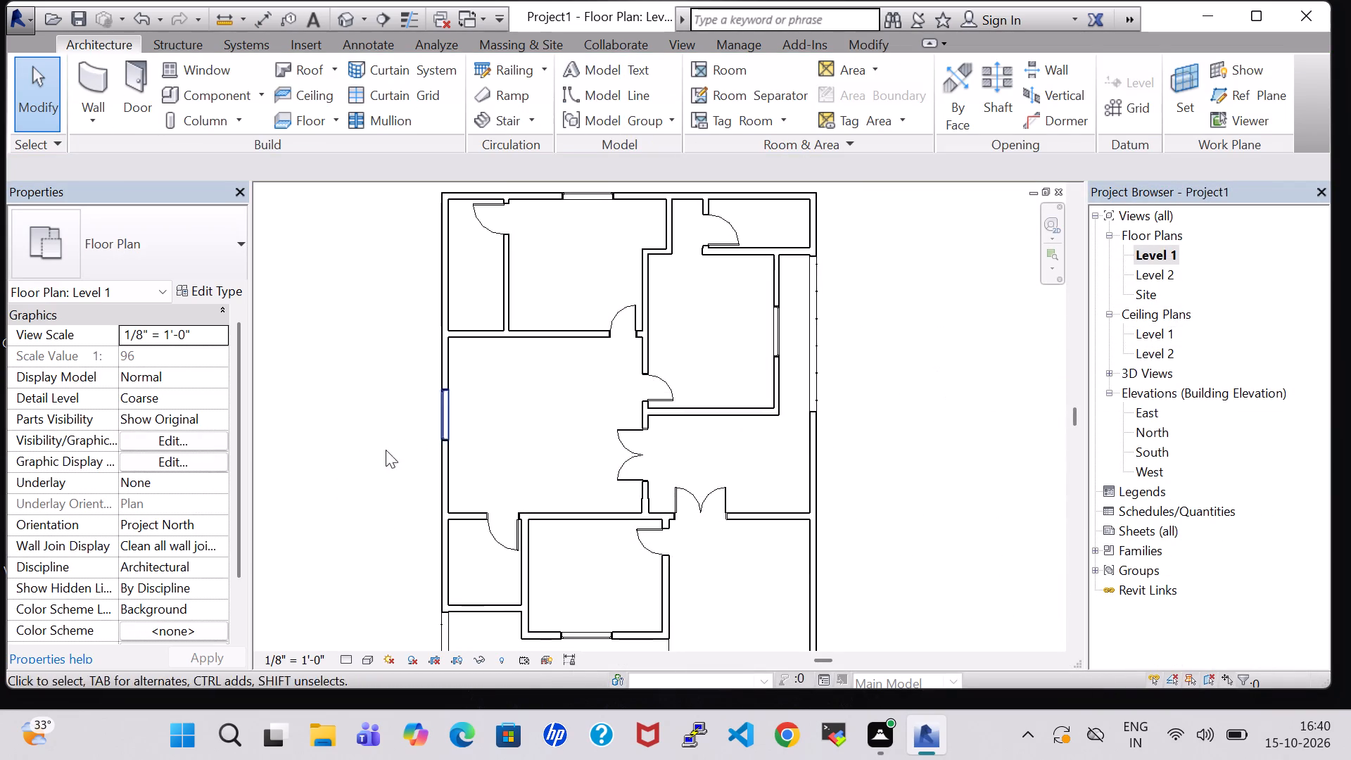
{"action": "left_click", "coordinate": [586, 631]}
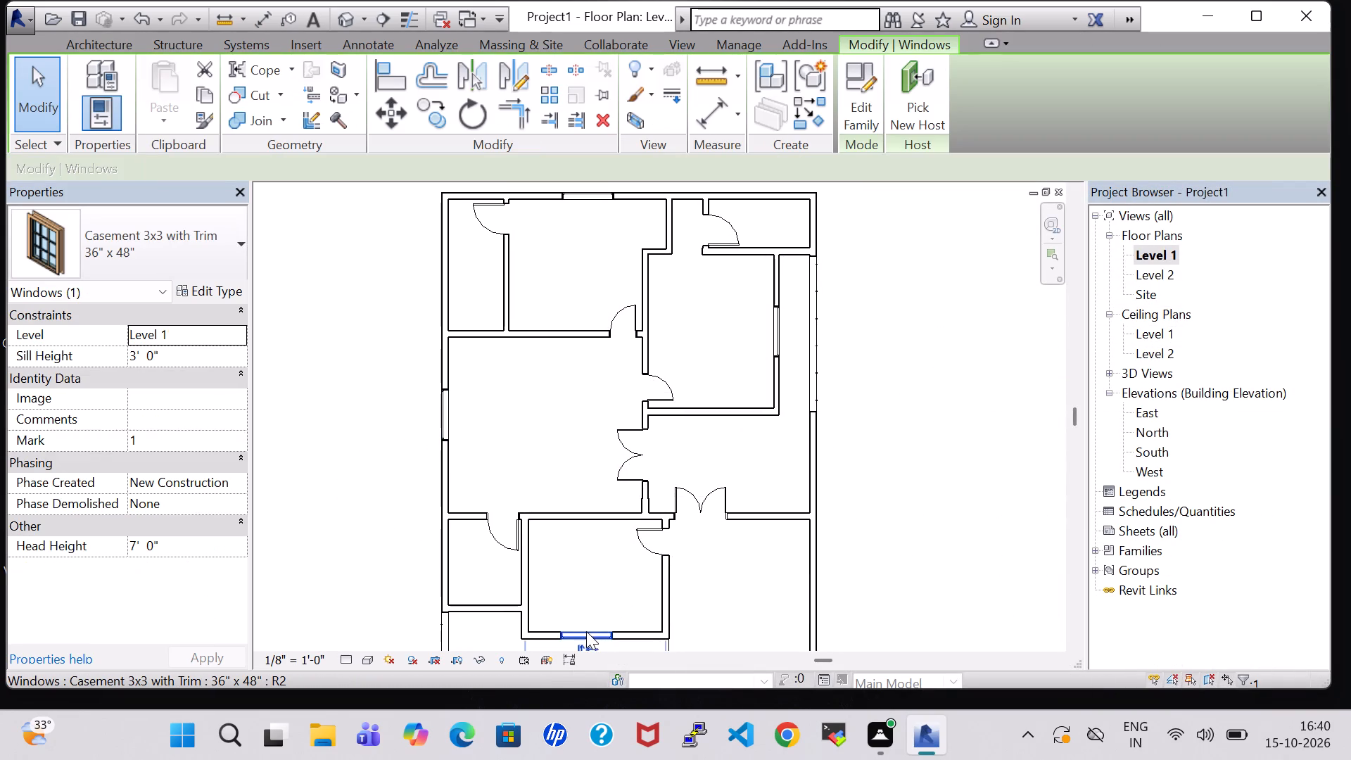
{"action": "left_click", "coordinate": [184, 298]}
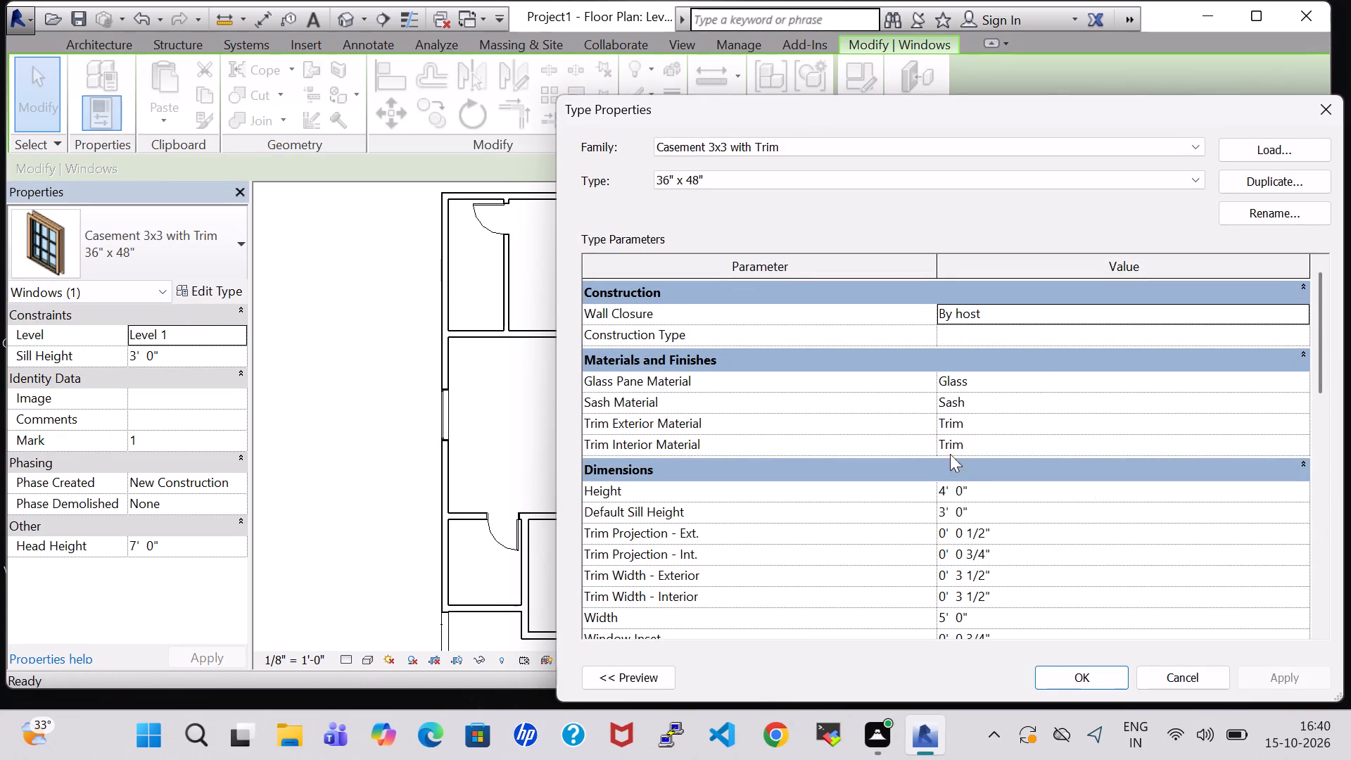
{"action": "left_click", "coordinate": [1100, 676]}
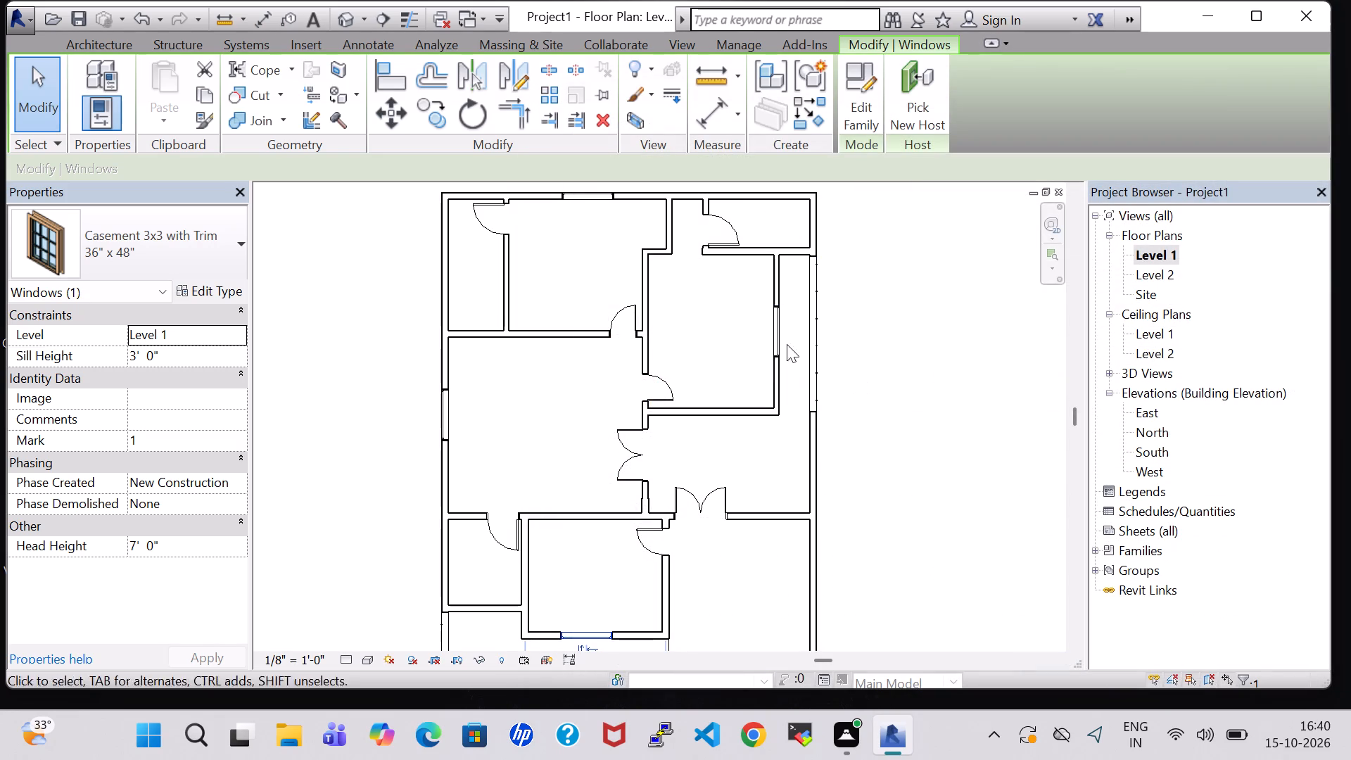
{"action": "left_click", "coordinate": [776, 340]}
{"action": "left_click", "coordinate": [192, 294]}
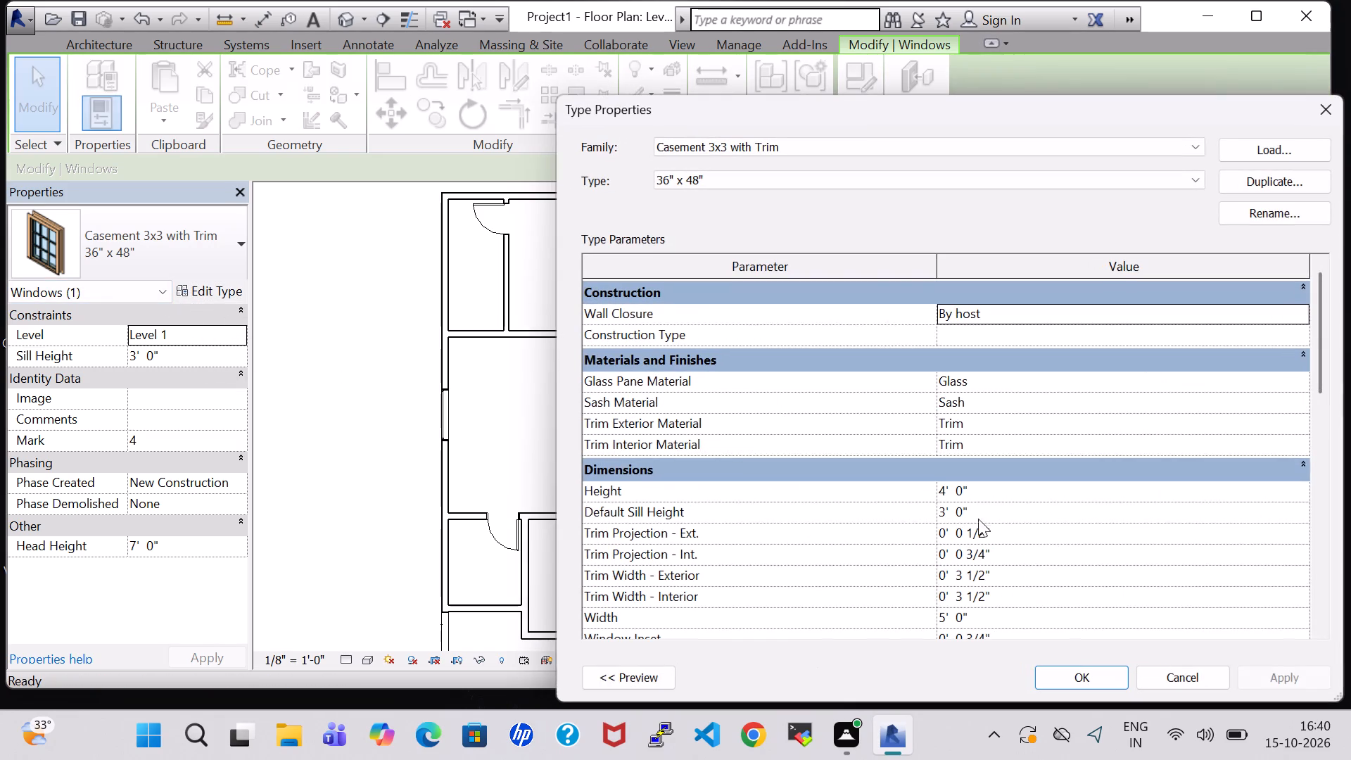
{"action": "left_click", "coordinate": [1070, 688]}
{"action": "left_click", "coordinate": [977, 432]}
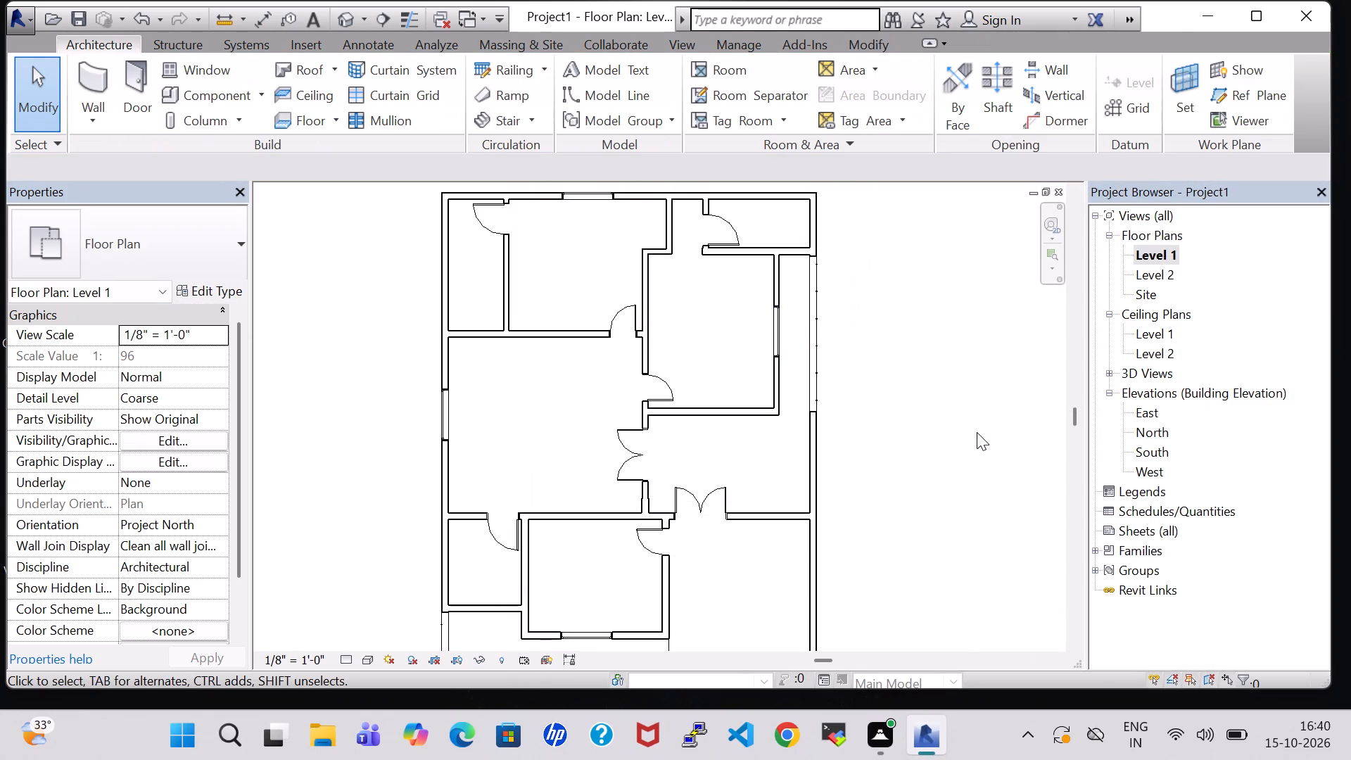
Load the Double Hung with Trim window family from the library's Windows folder.
{"action": "left_click", "coordinate": [197, 80]}
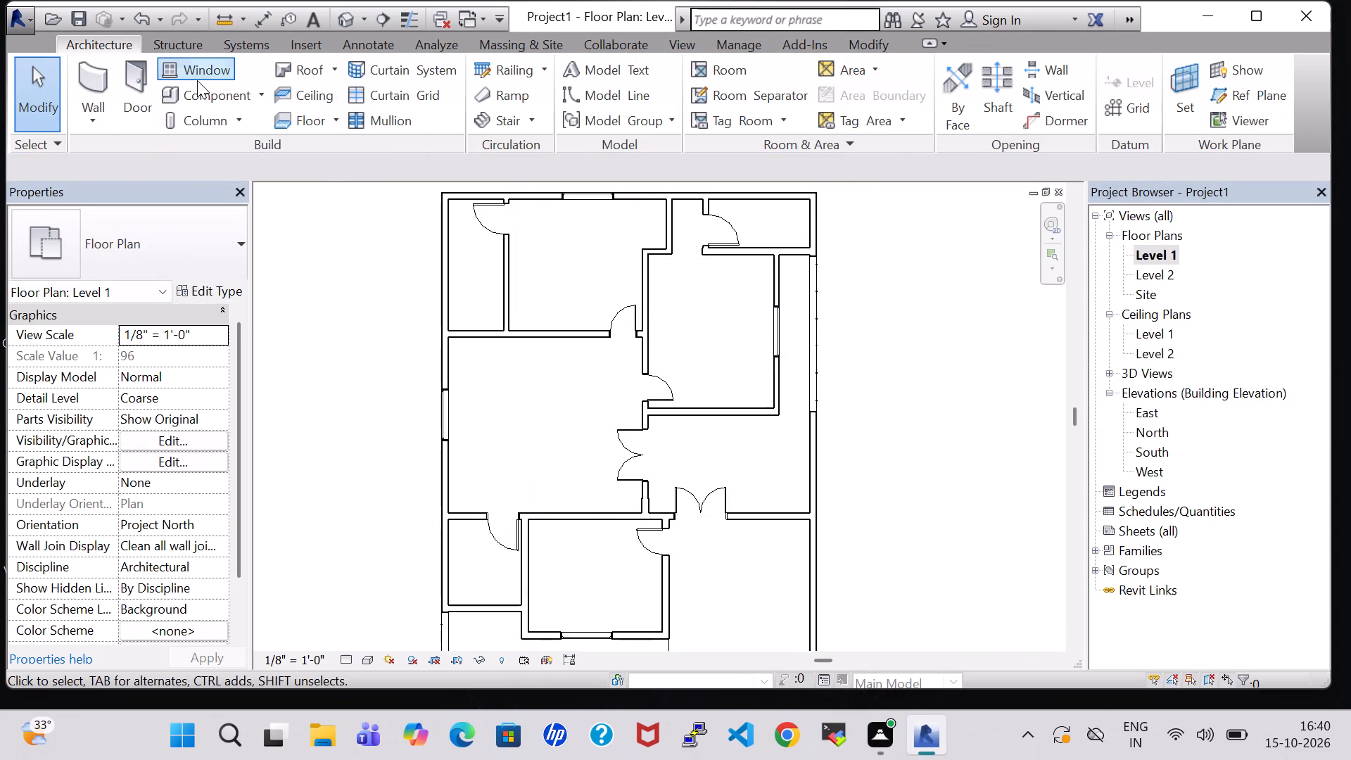
{"action": "left_click", "coordinate": [858, 99]}
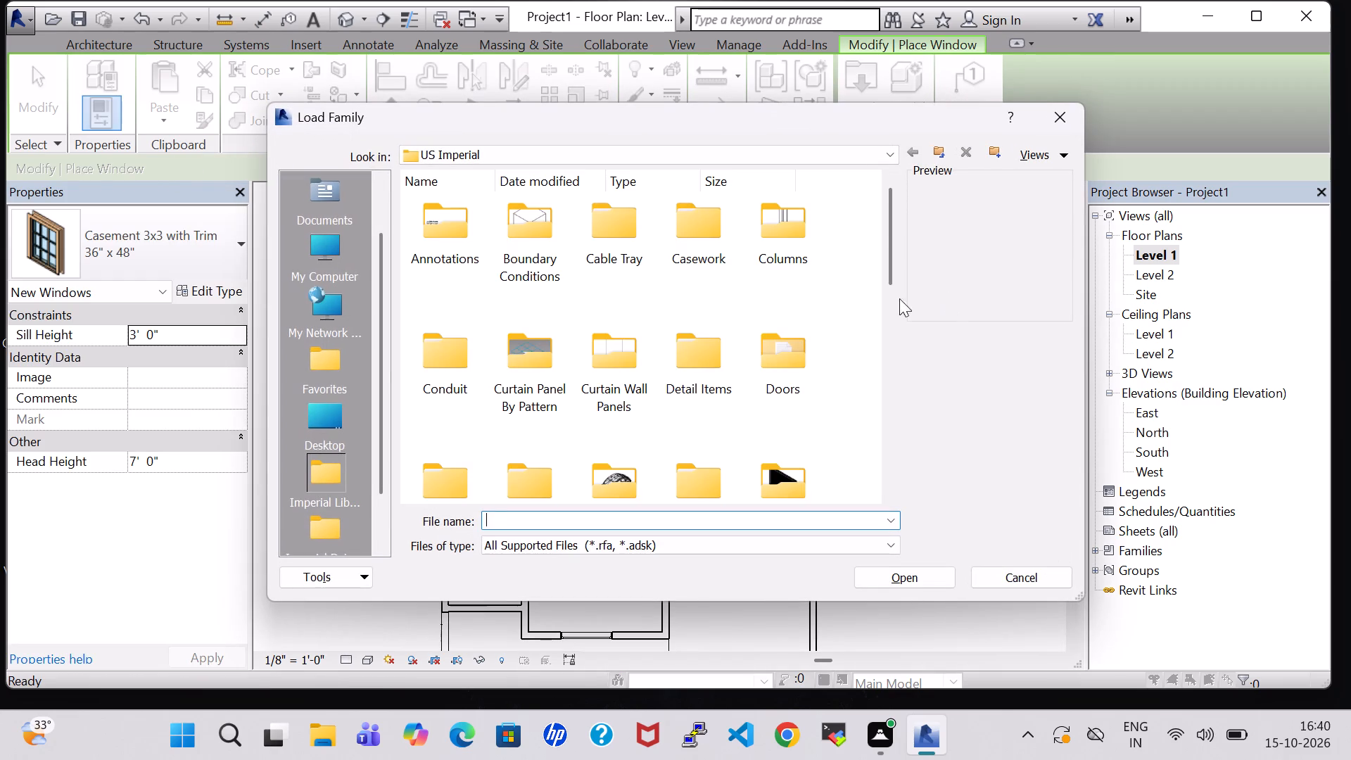
{"action": "scroll", "coordinate": [782, 420], "scroll_direction": "down", "scroll_amount": 7}
{"action": "double_click", "coordinate": [619, 448]}
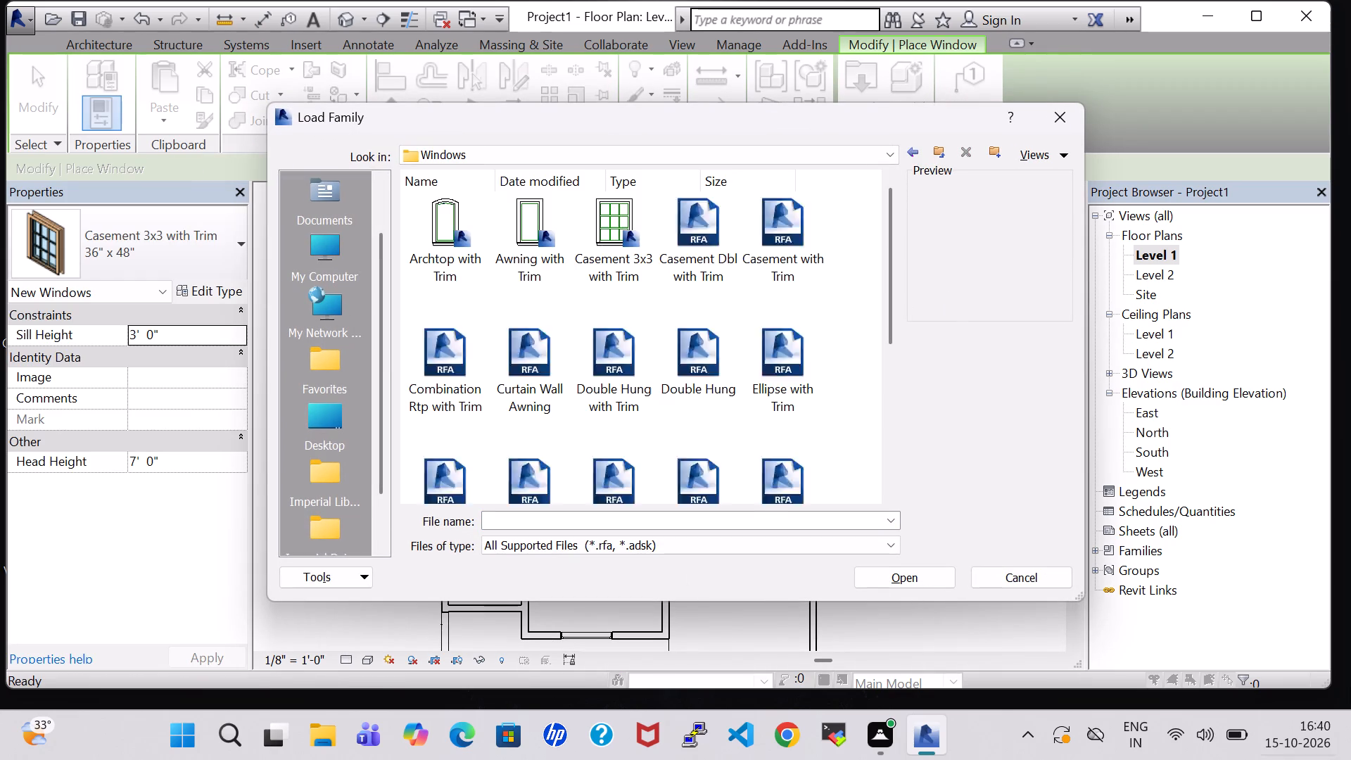
{"action": "left_click", "coordinate": [685, 204]}
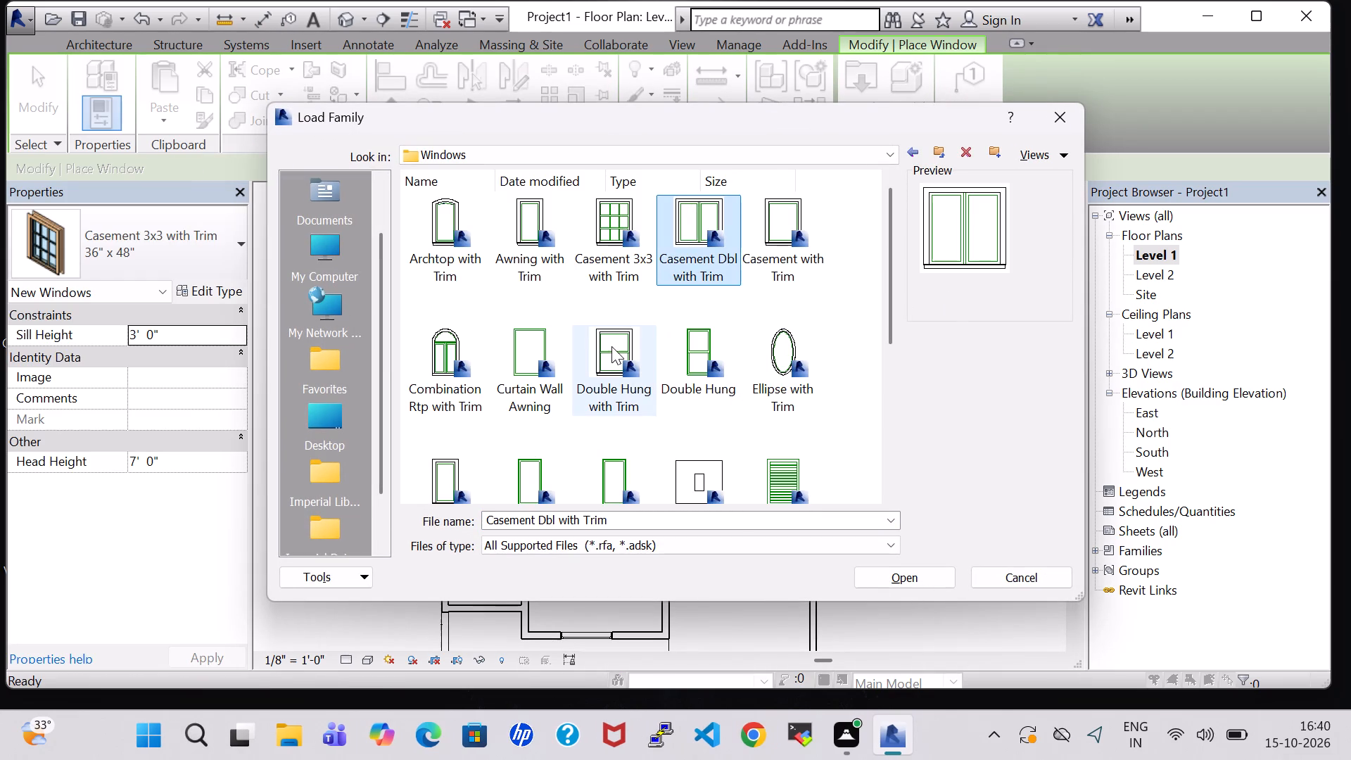
{"action": "left_click", "coordinate": [611, 346]}
{"action": "left_click", "coordinate": [898, 568]}
Place a Double Hung with Trim 36" x 48" window centred in the bottom wall of the small lower-left room.
{"action": "scroll", "coordinate": [478, 613], "scroll_direction": "up", "scroll_amount": 2}
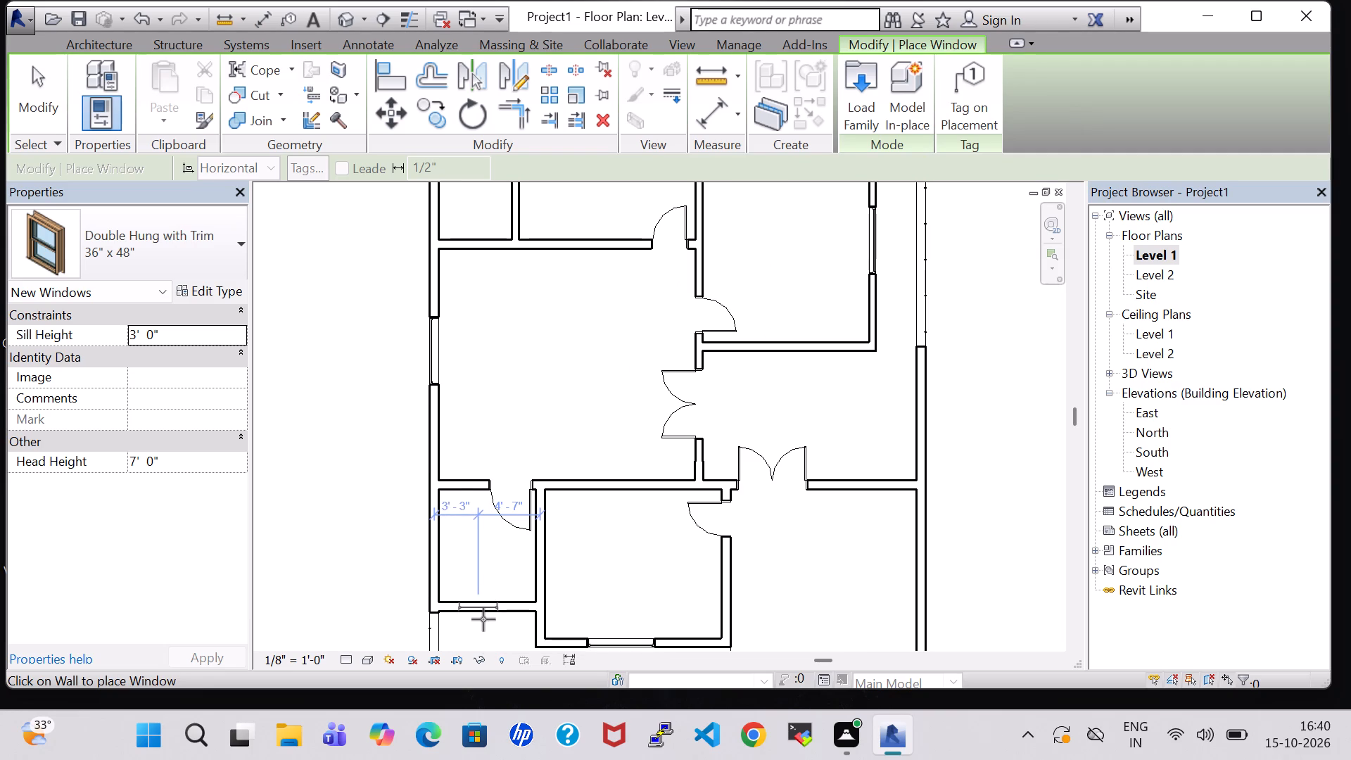
{"action": "left_click", "coordinate": [483, 619]}
{"action": "scroll", "coordinate": [923, 359], "scroll_direction": "down", "scroll_amount": 1}
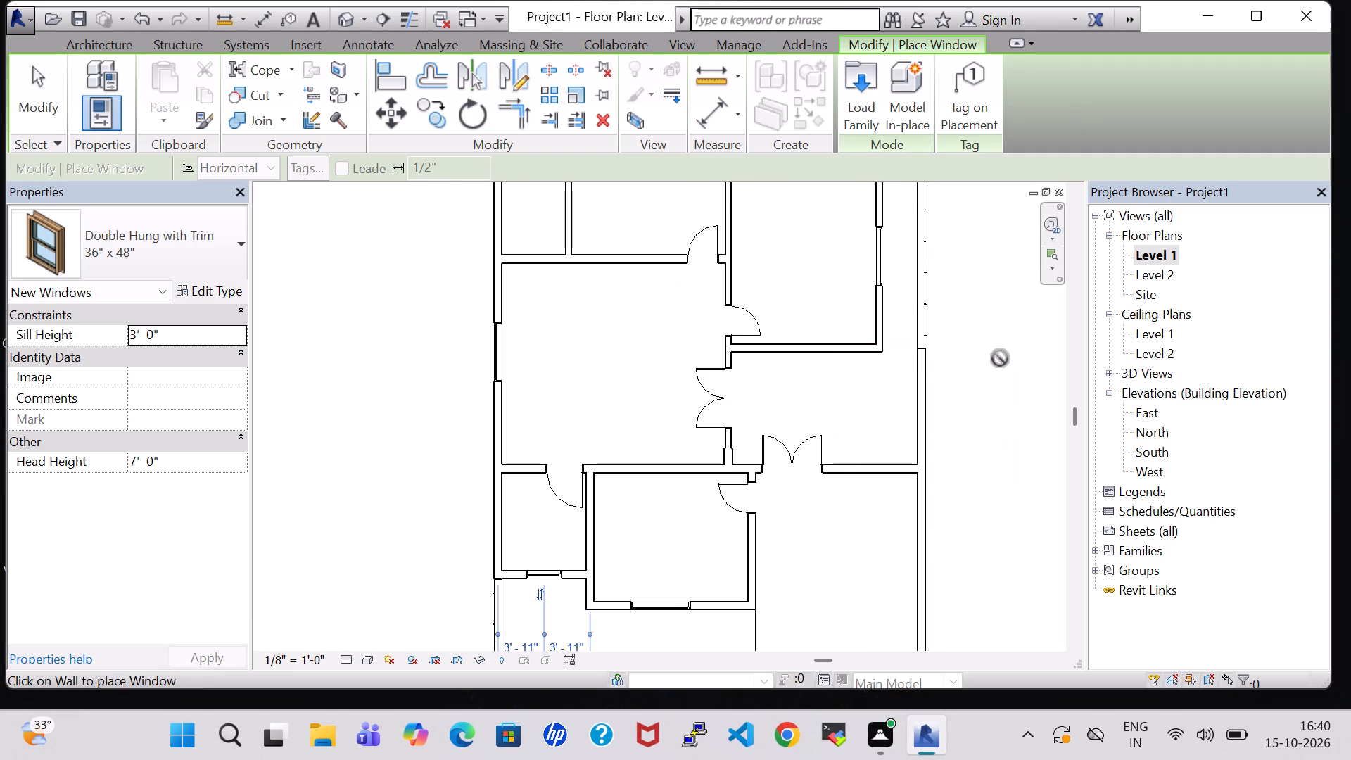
{"action": "middle_click_drag", "start_coordinate": [1000, 358], "coordinate": [978, 505]}
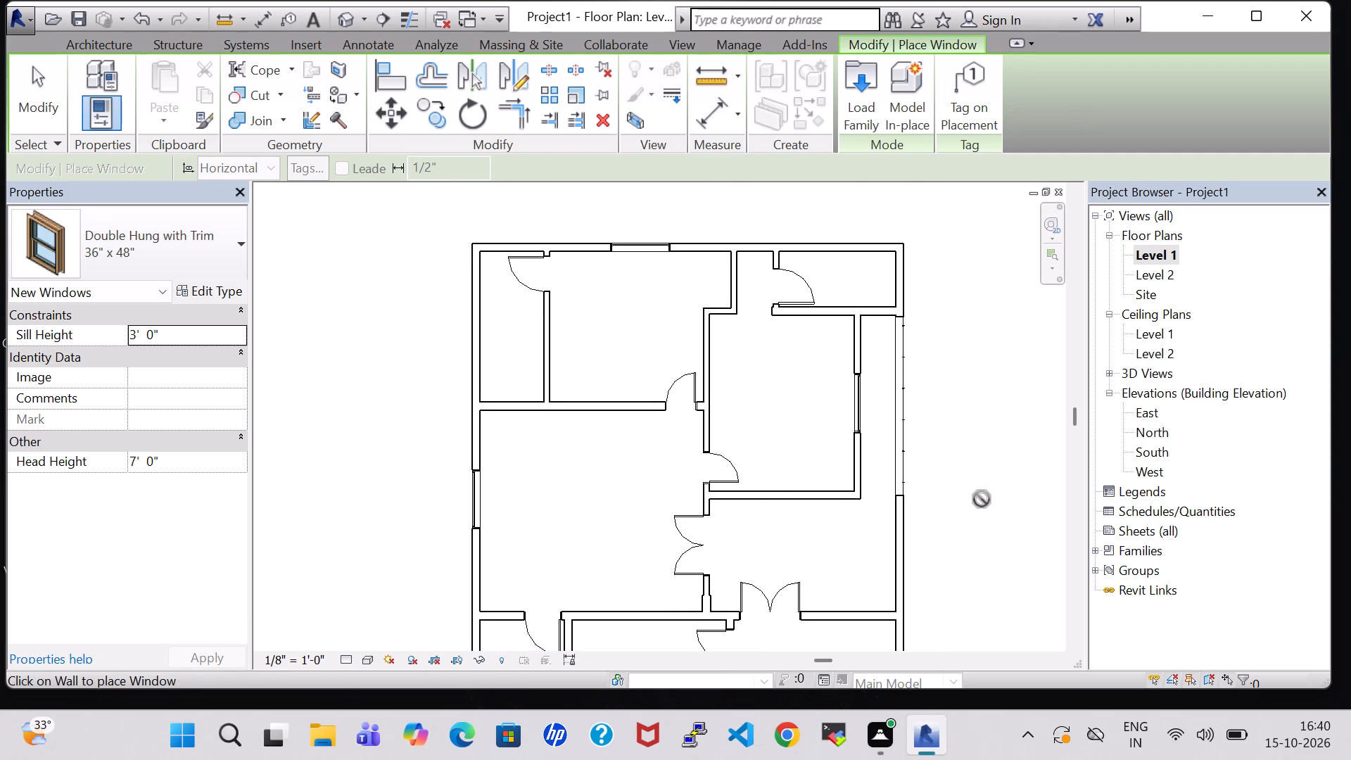
{"action": "key", "text": "Escape"}
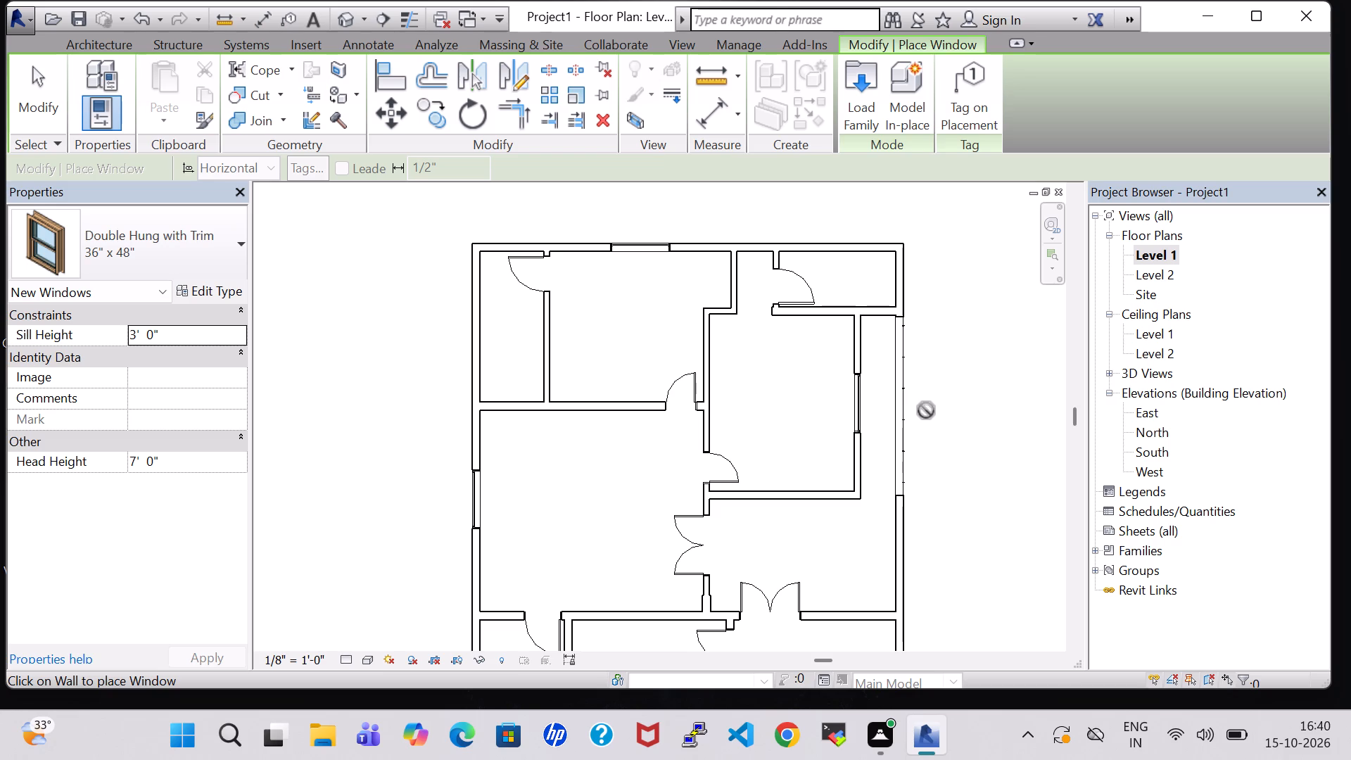
{"action": "key", "text": "Escape"}
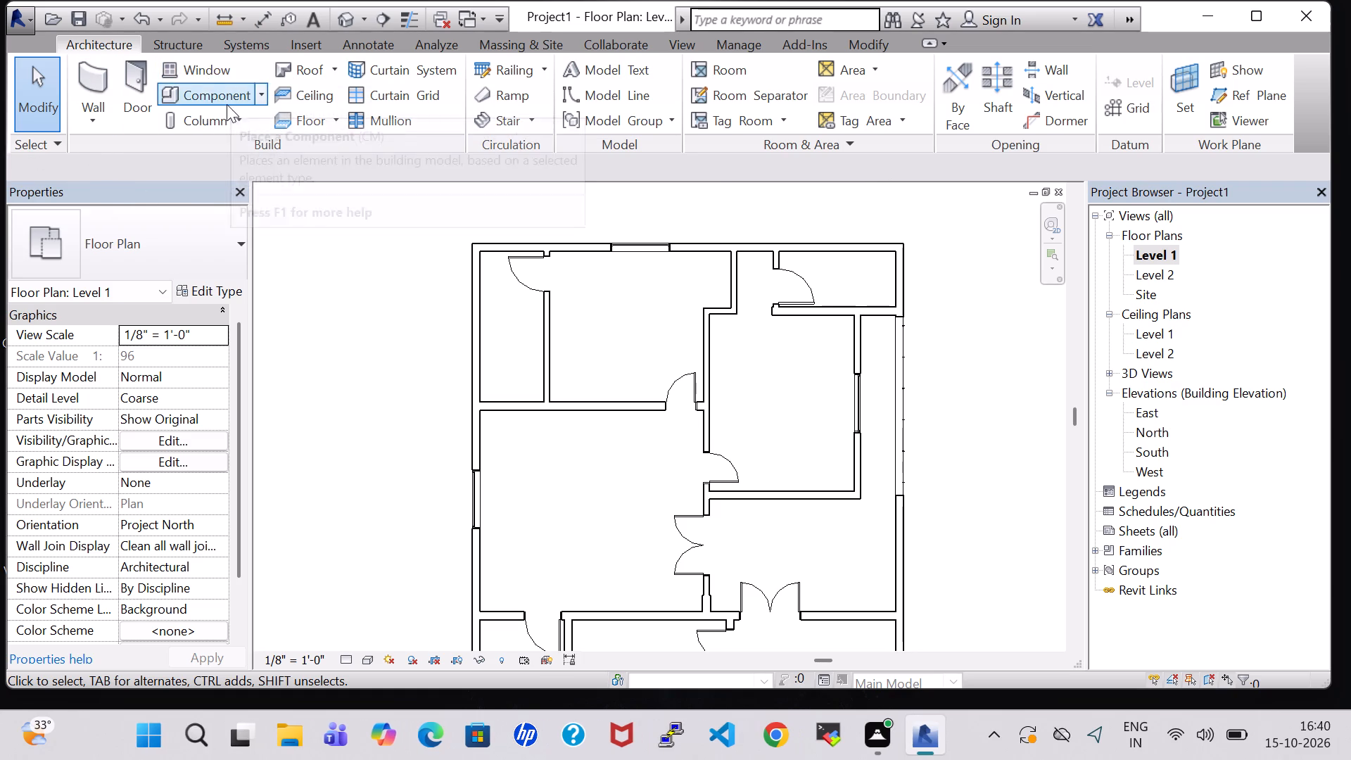
Load the Transom with Trim window family from the library's Windows folder.
{"action": "left_click", "coordinate": [198, 70]}
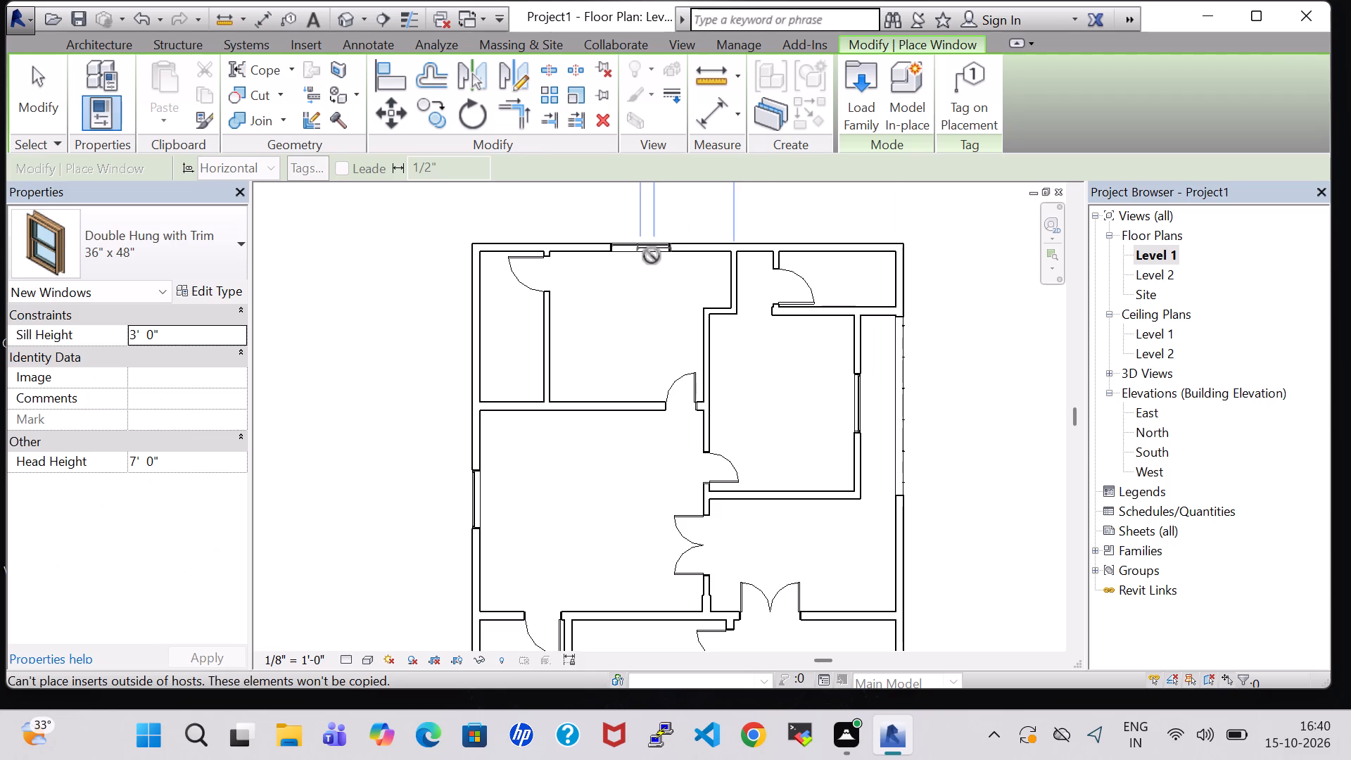
{"action": "left_click", "coordinate": [865, 106]}
{"action": "scroll", "coordinate": [690, 396], "scroll_direction": "down", "scroll_amount": 2}
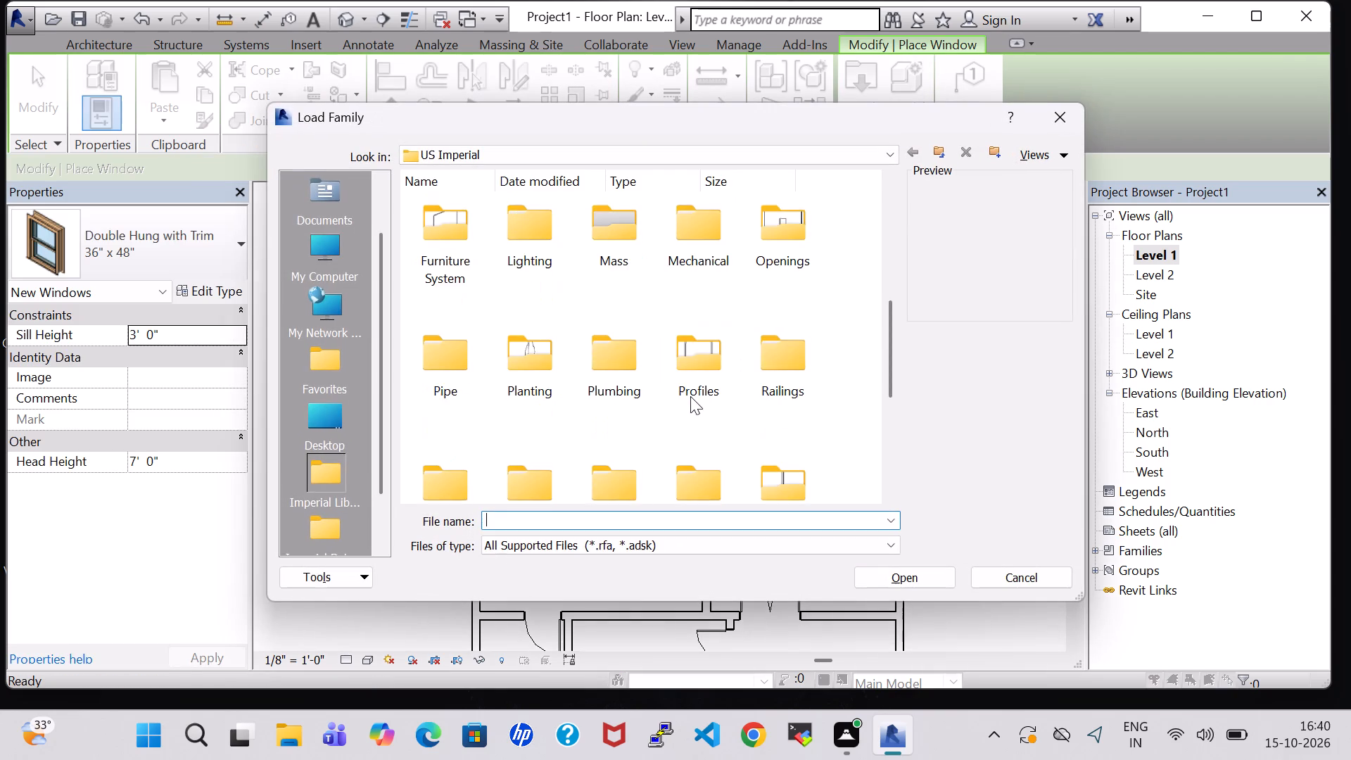
{"action": "scroll", "coordinate": [690, 396], "scroll_direction": "down", "scroll_amount": 2}
{"action": "double_click", "coordinate": [621, 444]}
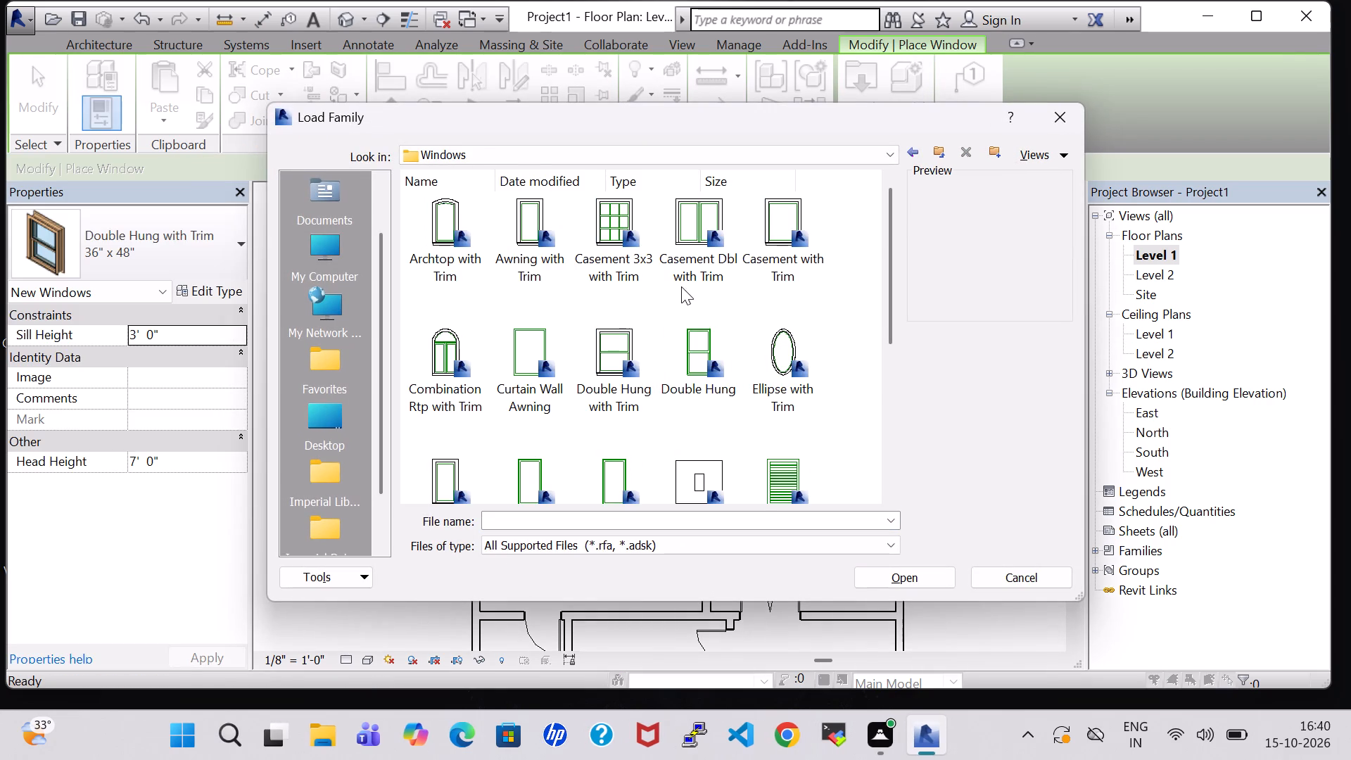
{"action": "scroll", "coordinate": [754, 327], "scroll_direction": "down", "scroll_amount": 1}
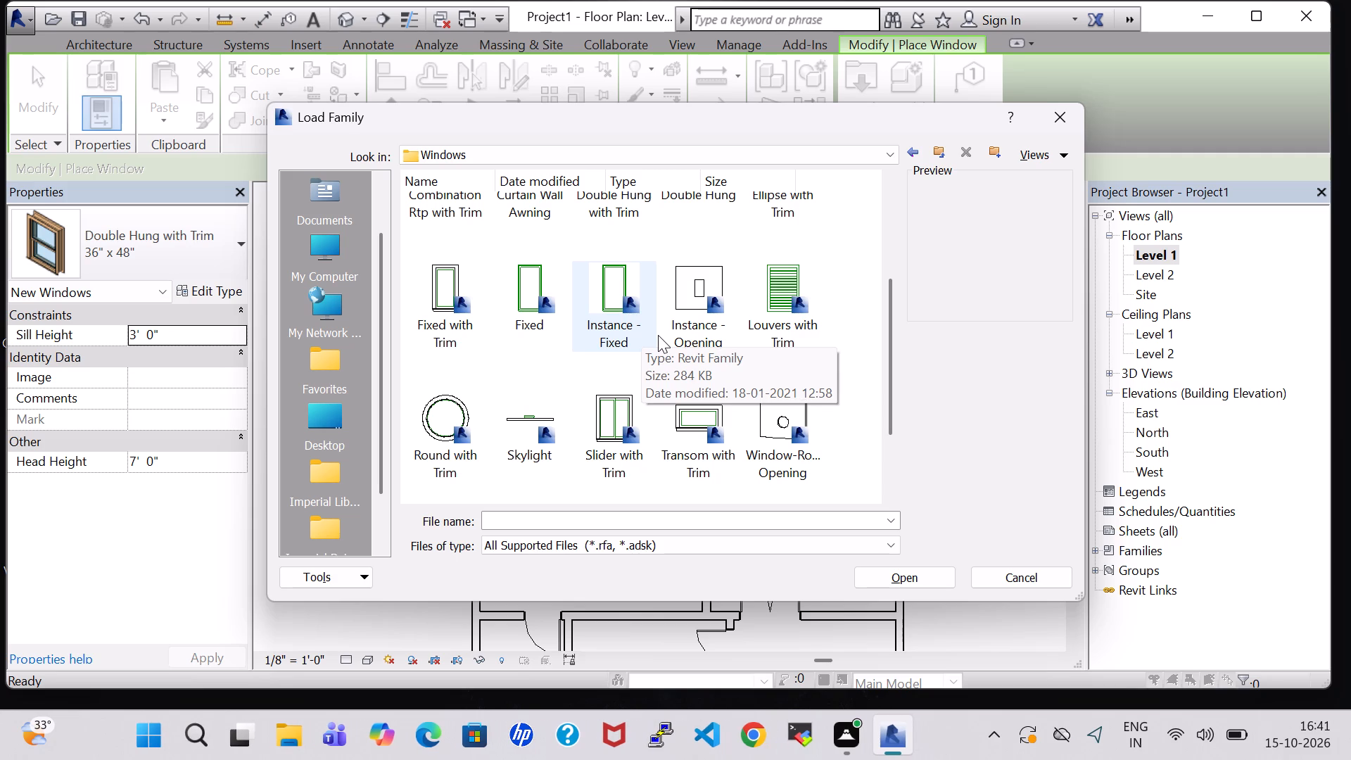
{"action": "left_click", "coordinate": [713, 403]}
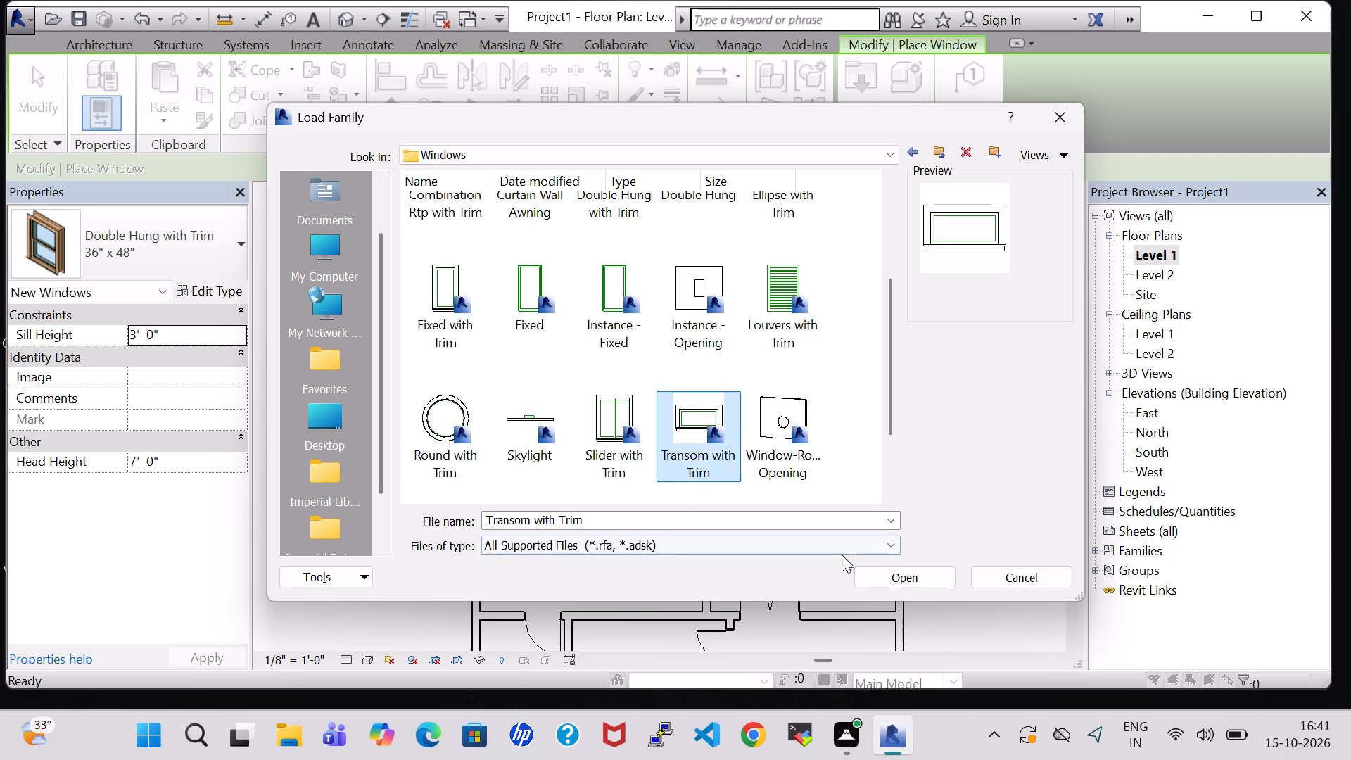
{"action": "left_click", "coordinate": [898, 580]}
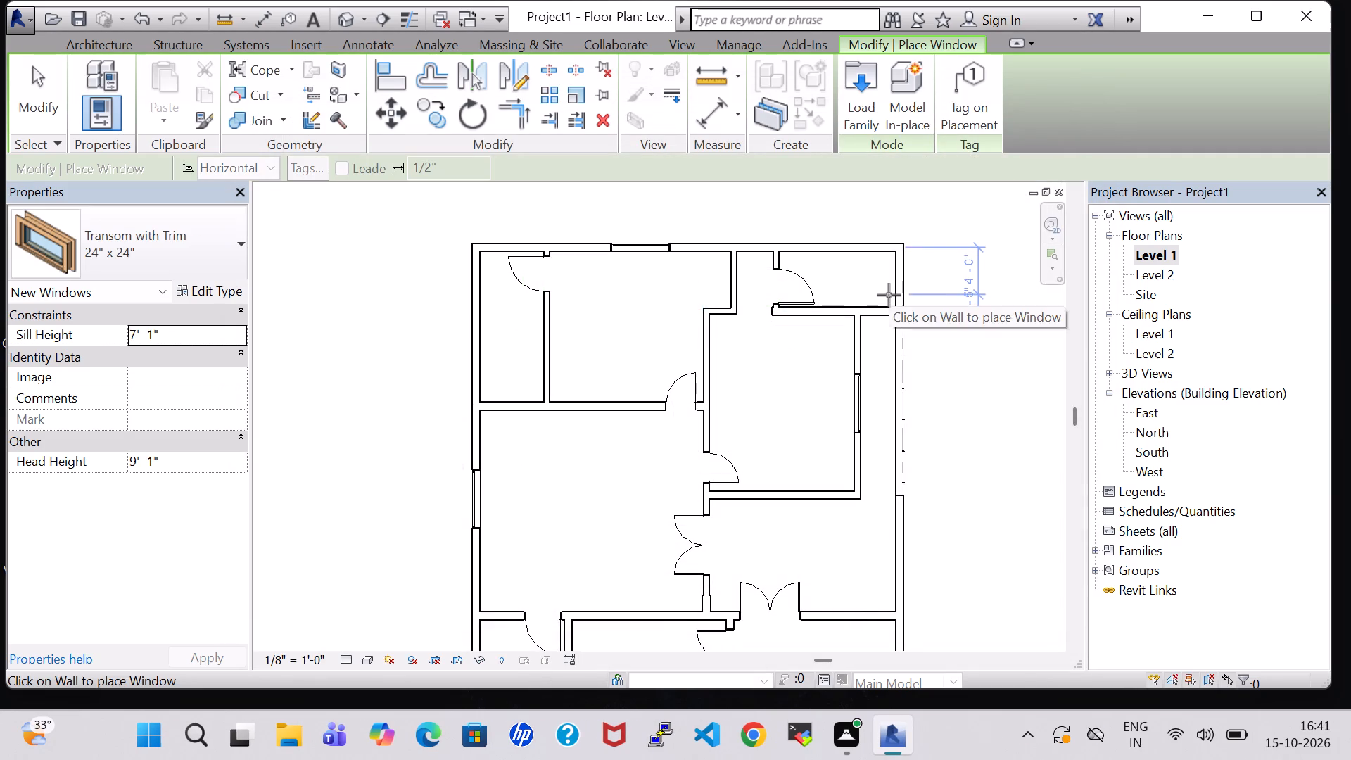
Place Transom with Trim 24" x 24" windows centred in the upper-right small room's outer wall and about 4' 7" down the upper-left narrow room's outer wall.
{"action": "scroll", "coordinate": [889, 295], "scroll_direction": "up", "scroll_amount": 3}
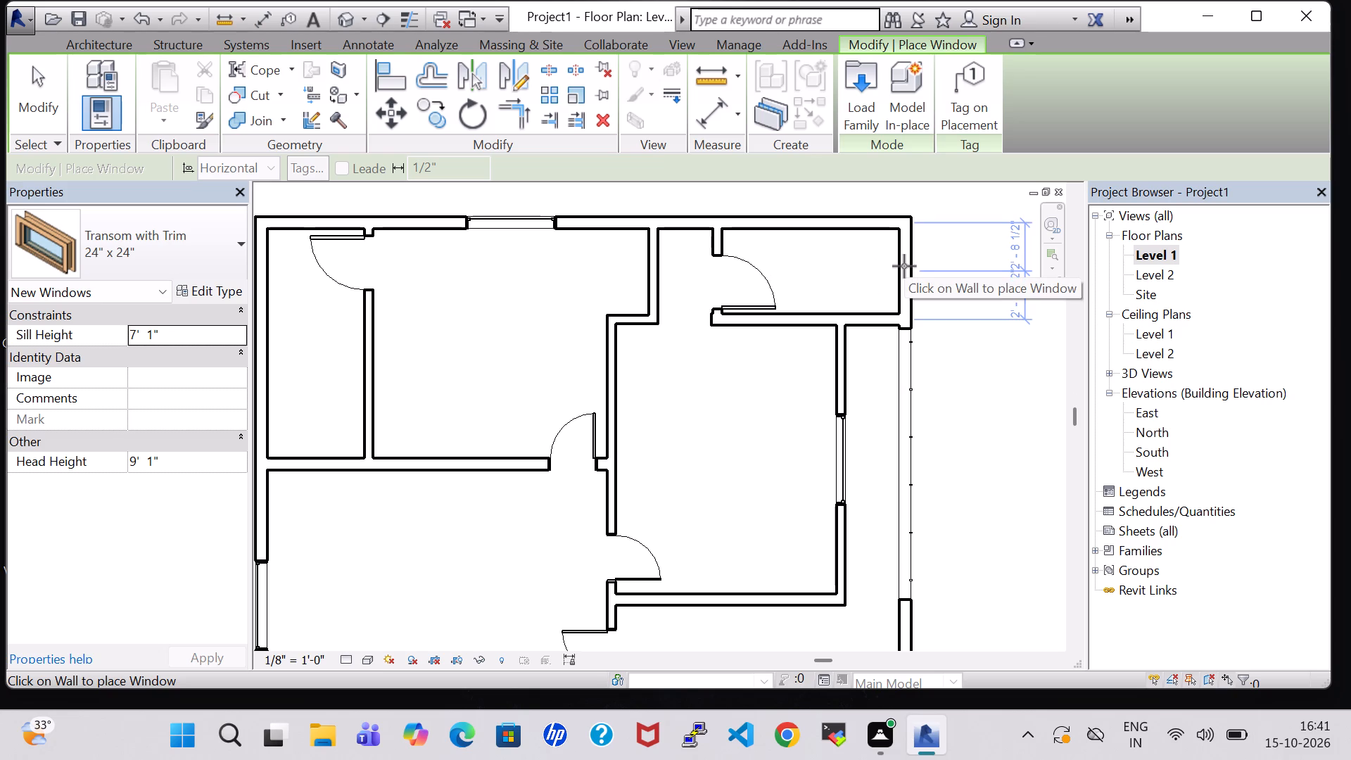
{"action": "left_click", "coordinate": [904, 266]}
{"action": "scroll", "coordinate": [937, 380], "scroll_direction": "down", "scroll_amount": 3}
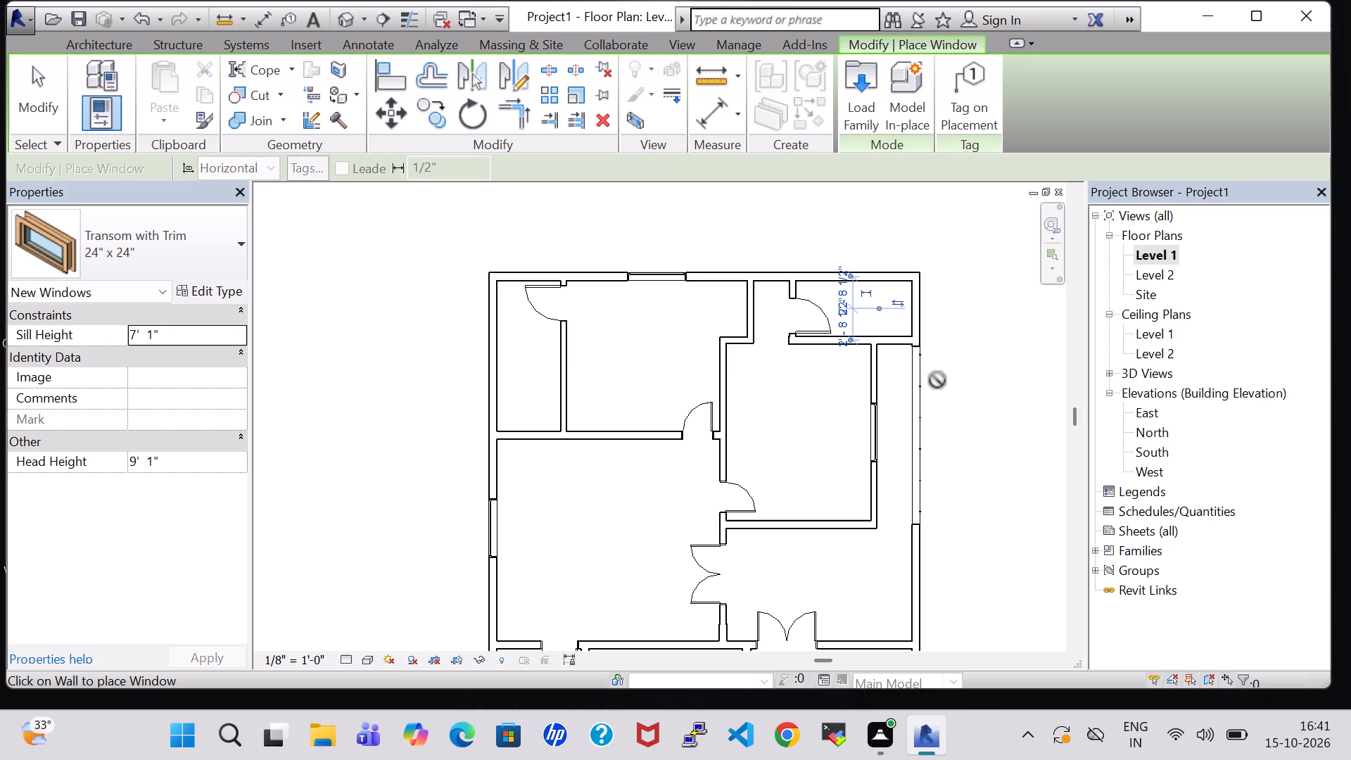
{"action": "middle_click_drag", "start_coordinate": [642, 405], "coordinate": [718, 445]}
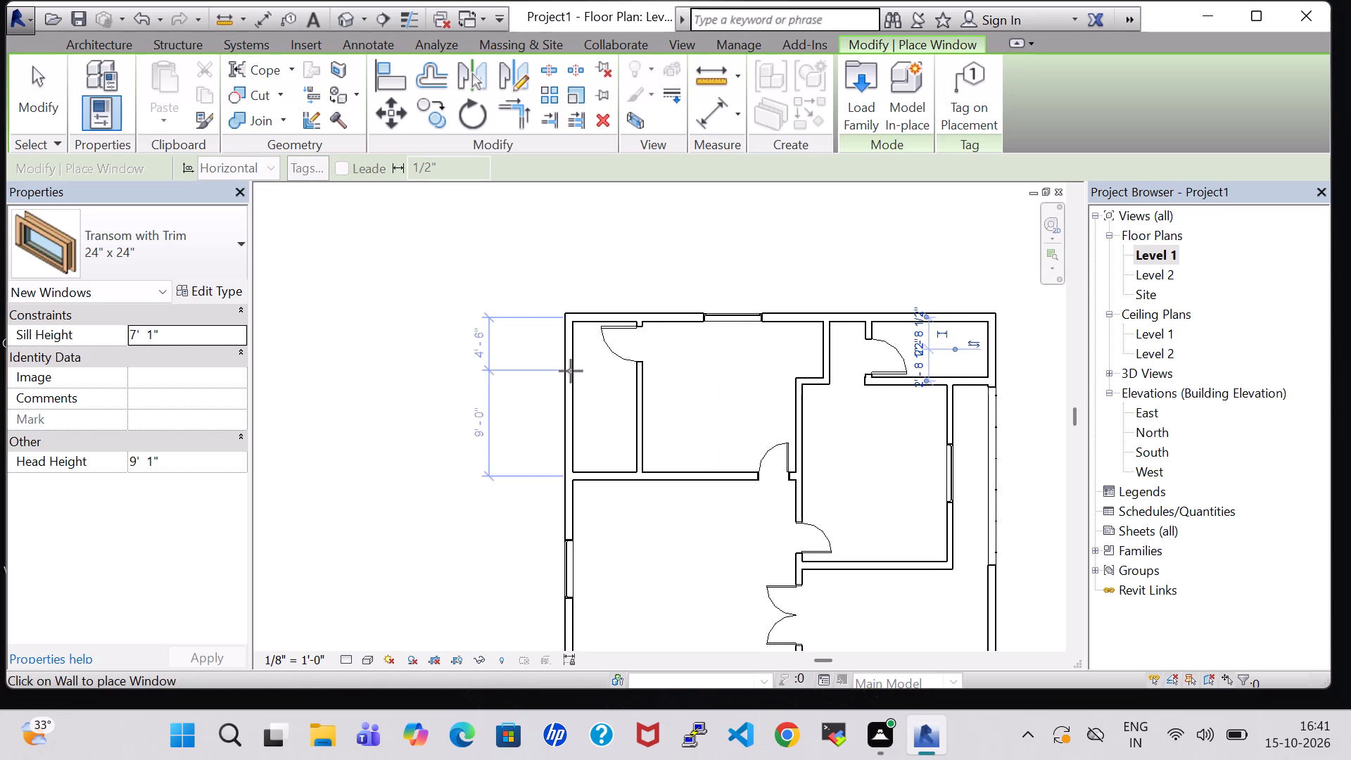
{"action": "left_click", "coordinate": [568, 372]}
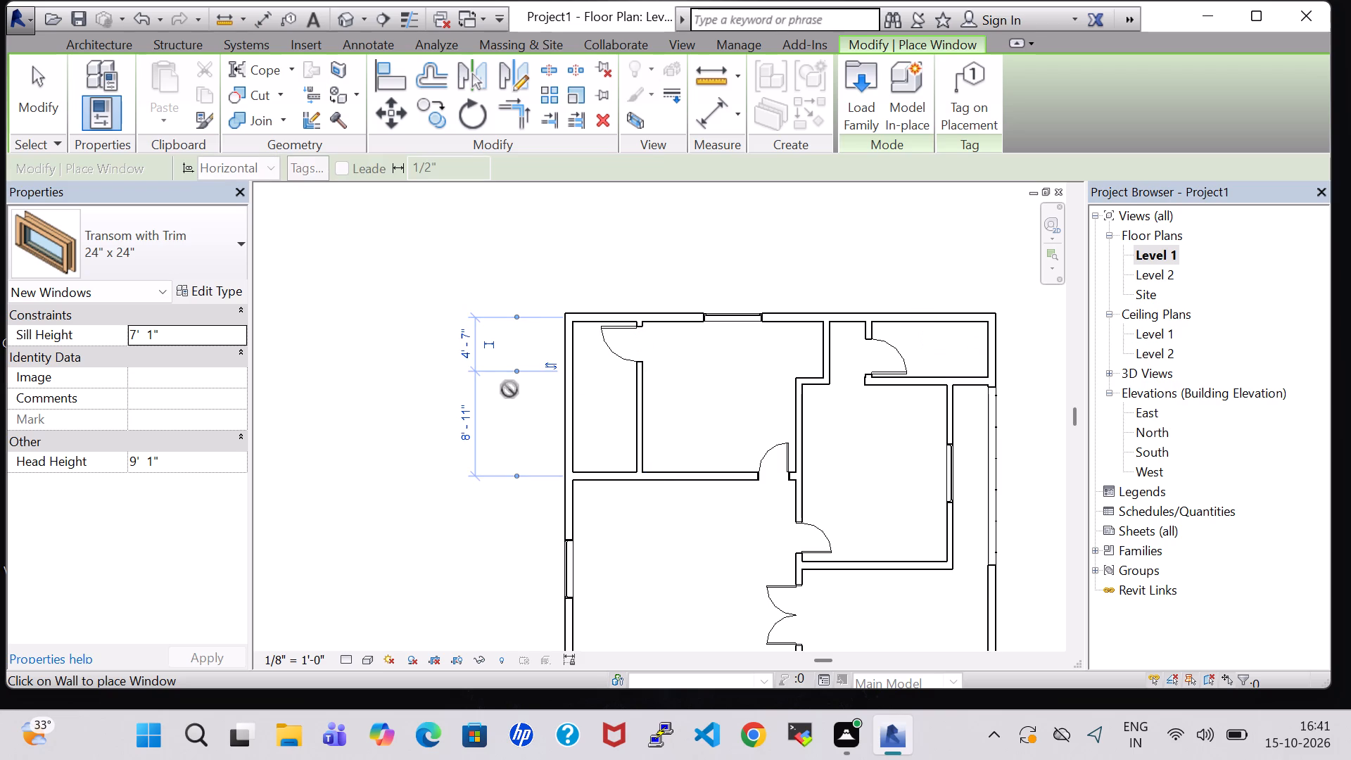
{"action": "key", "text": "Escape"}
{"action": "key", "text": "Escape"}
Examine the placed windows and doors from all sides of the building in the 3D view.
{"action": "left_click", "coordinate": [343, 22]}
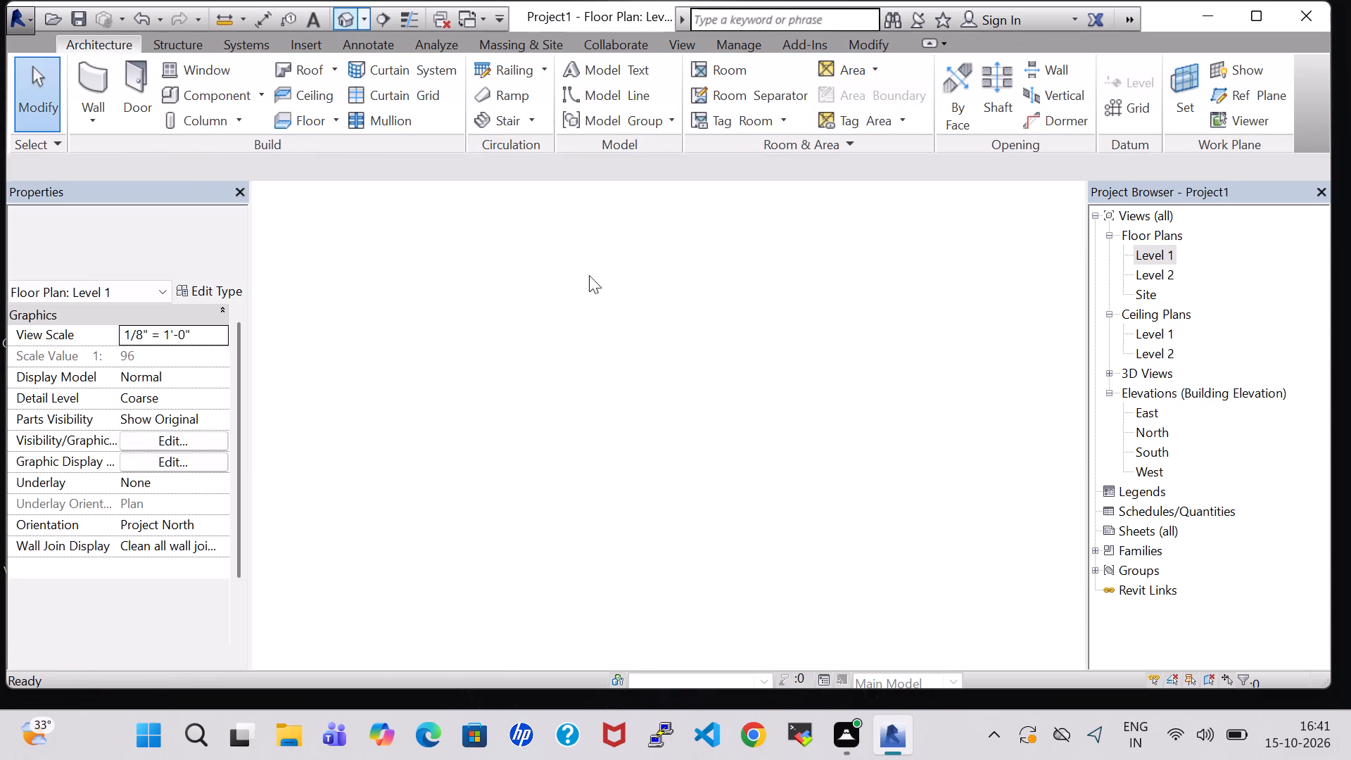
{"action": "scroll", "coordinate": [789, 400], "scroll_direction": "down", "scroll_amount": 1}
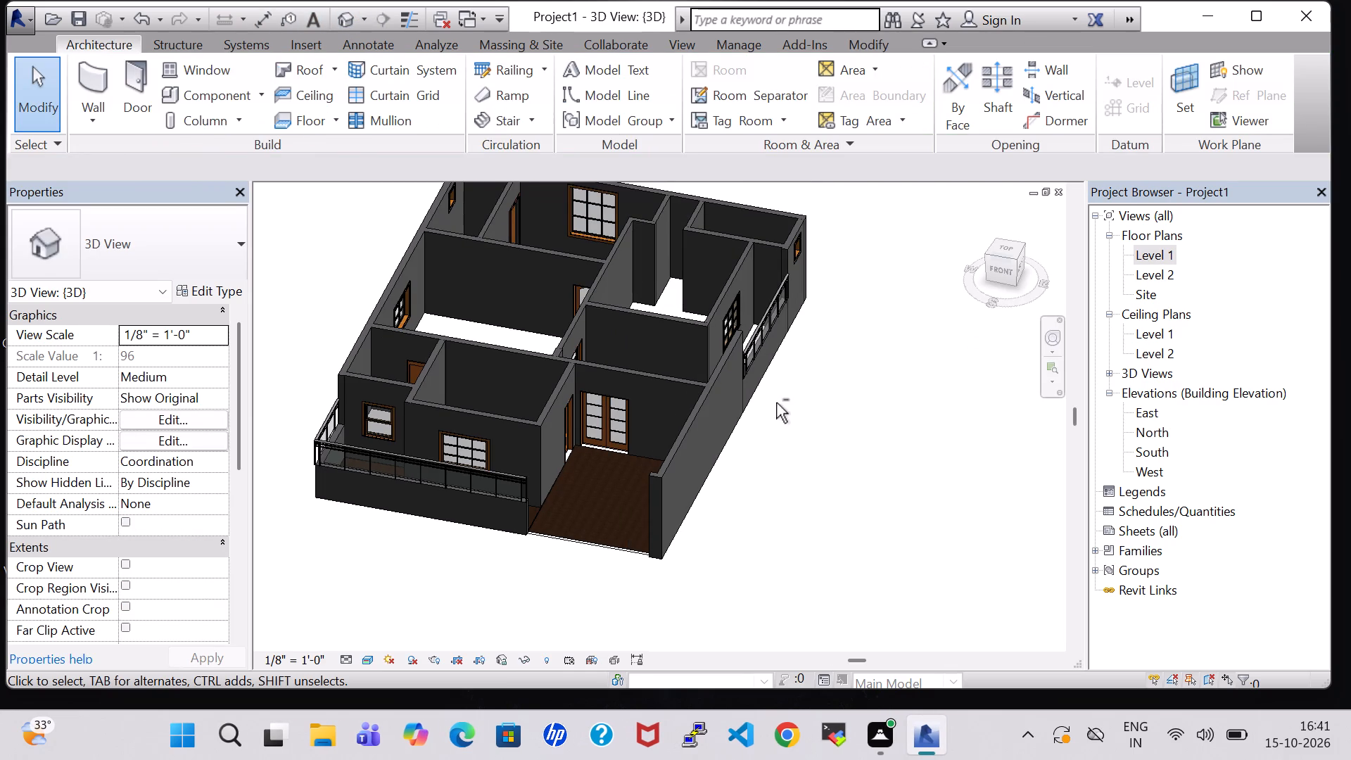
{"action": "middle_click_drag", "start_coordinate": [776, 403], "coordinate": [844, 404], "text": "shift"}
{"action": "middle_click_drag", "start_coordinate": [802, 318], "coordinate": [683, 278]}
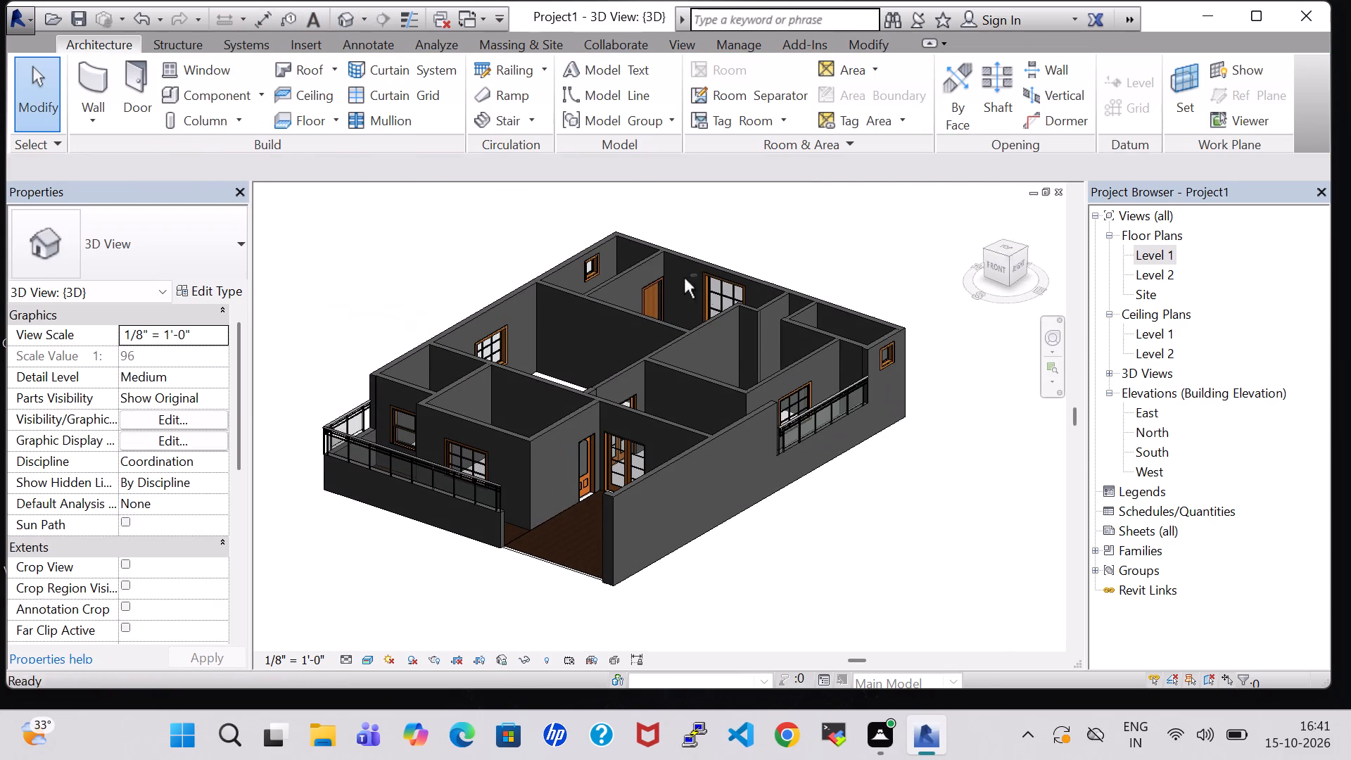
{"action": "middle_click_drag", "start_coordinate": [792, 490], "coordinate": [728, 468], "text": "shift"}
{"action": "middle_click_drag", "start_coordinate": [901, 540], "coordinate": [781, 566], "text": "shift"}
{"action": "middle_click_drag", "start_coordinate": [848, 554], "coordinate": [790, 424]}
{"action": "middle_click_drag", "start_coordinate": [804, 445], "coordinate": [797, 448], "text": "shift"}
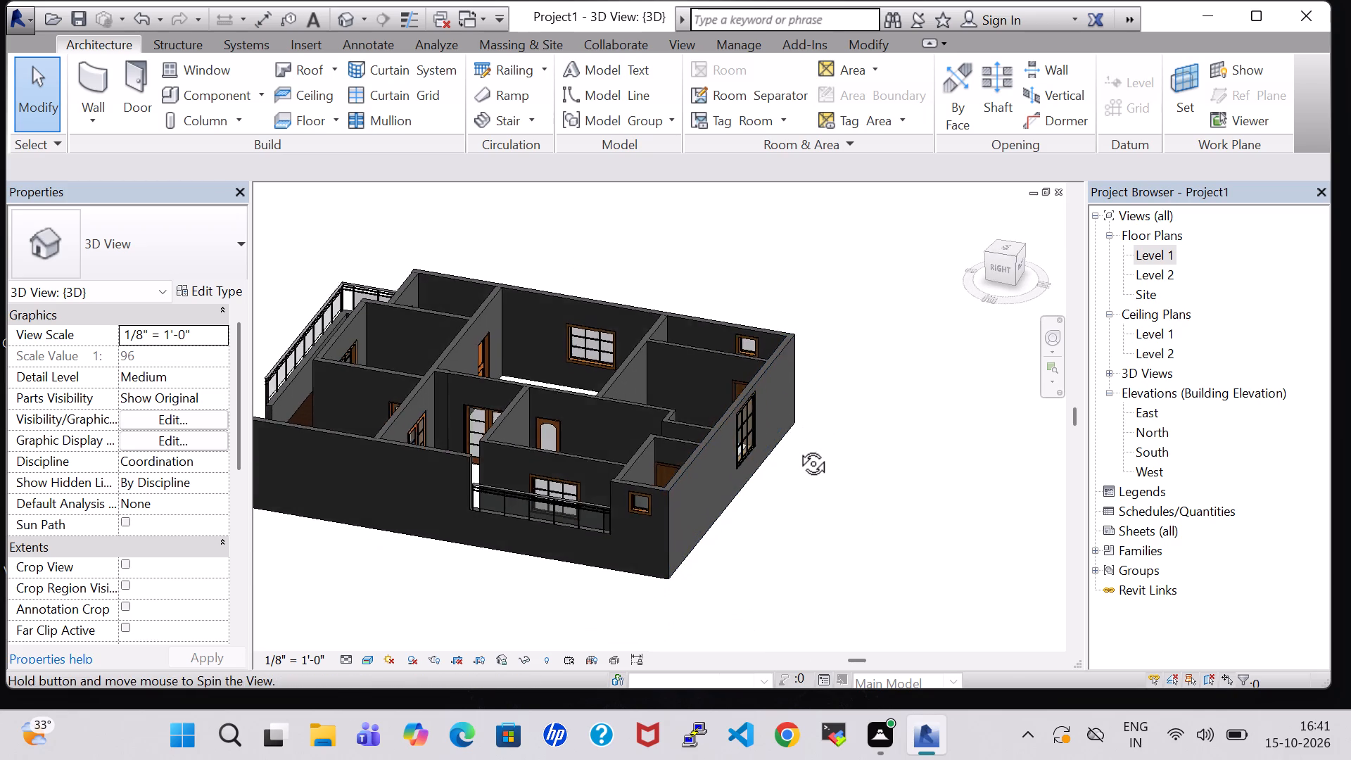
{"action": "middle_click_drag", "start_coordinate": [797, 448], "coordinate": [769, 457], "text": "shift"}
{"action": "scroll", "coordinate": [770, 474], "scroll_direction": "down", "scroll_amount": 1}
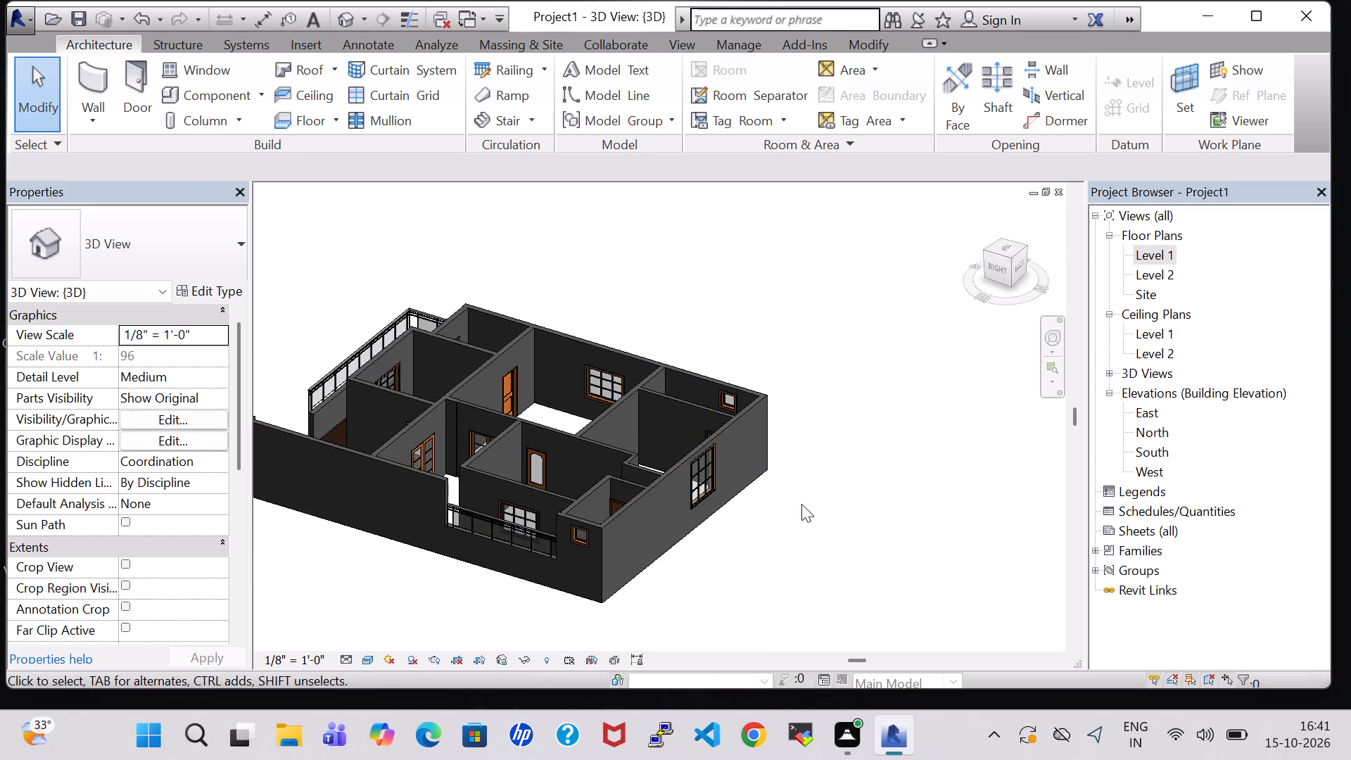
{"action": "middle_click_drag", "start_coordinate": [801, 504], "coordinate": [755, 488], "text": "shift"}
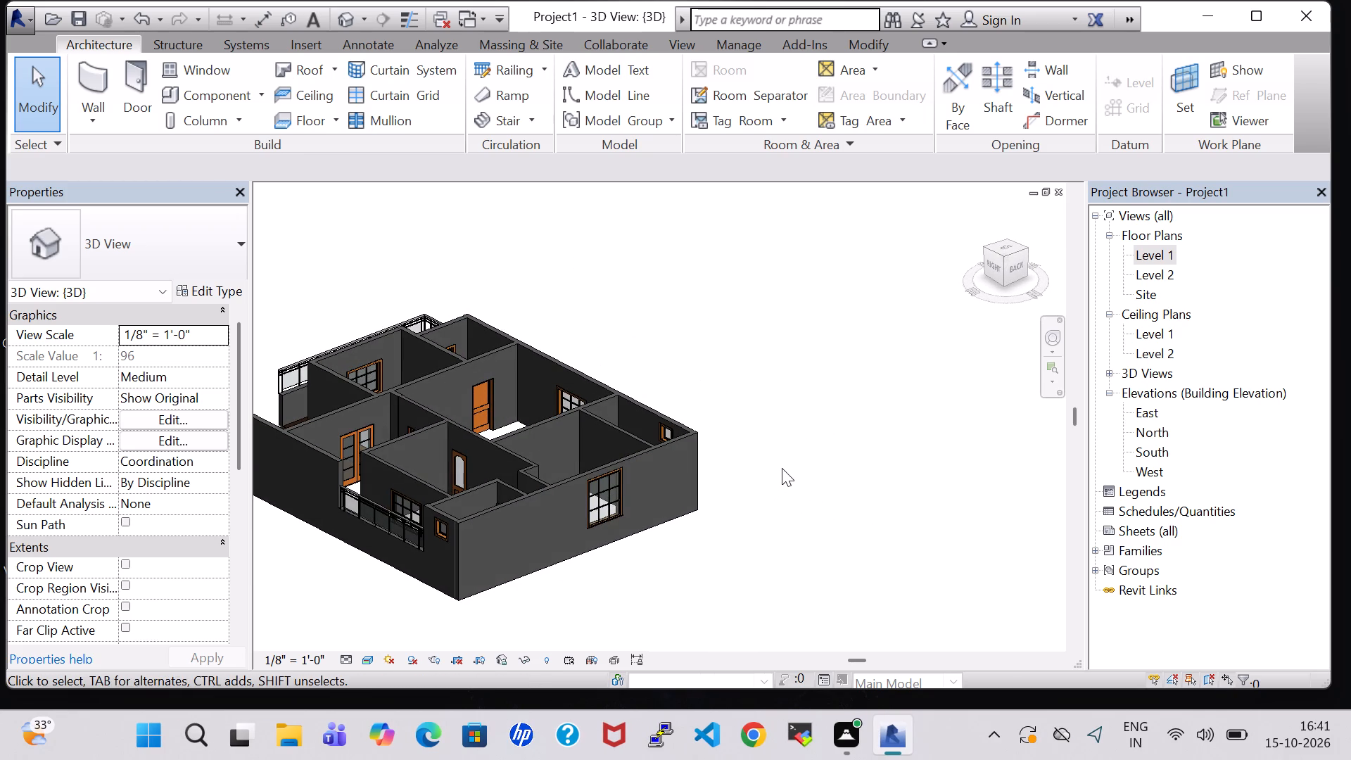
{"action": "middle_click_drag", "start_coordinate": [782, 468], "coordinate": [687, 498], "text": "shift"}
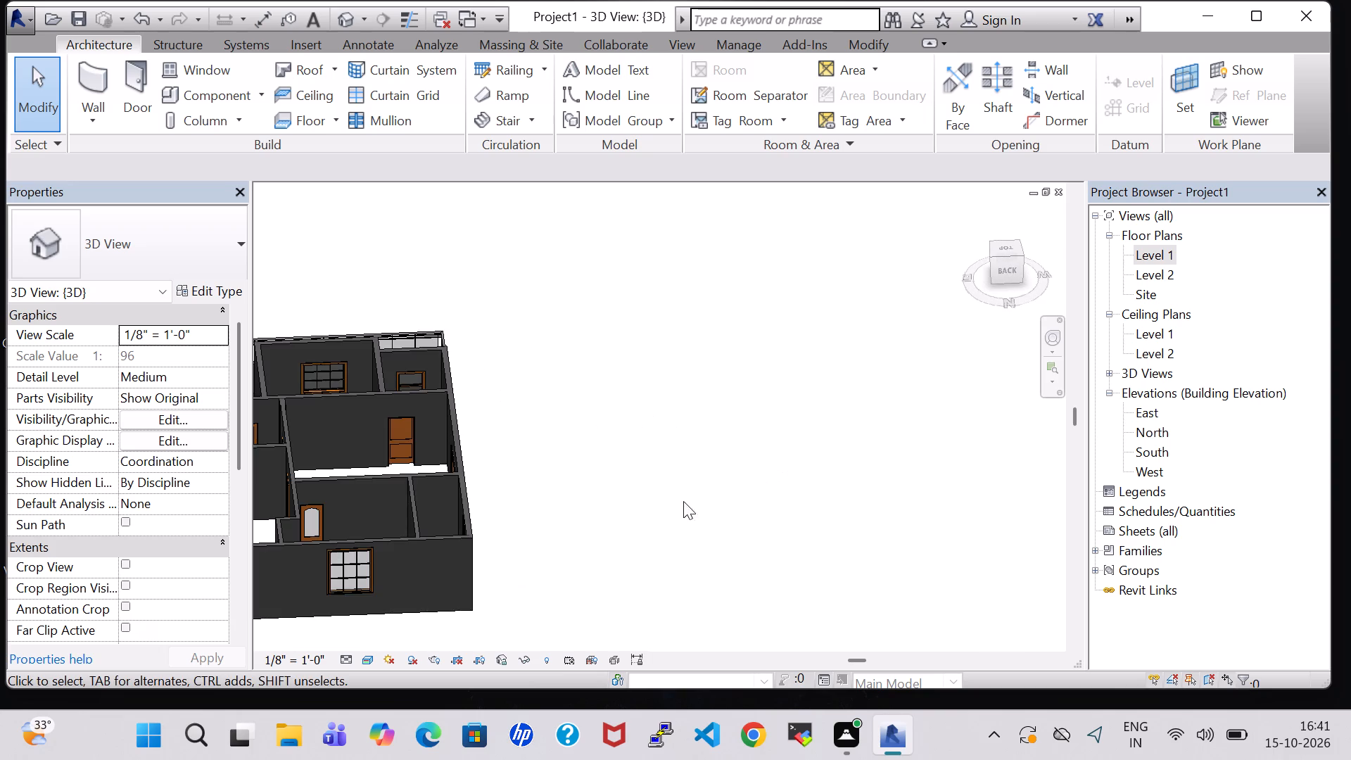
{"action": "middle_click_drag", "start_coordinate": [596, 484], "coordinate": [756, 455]}
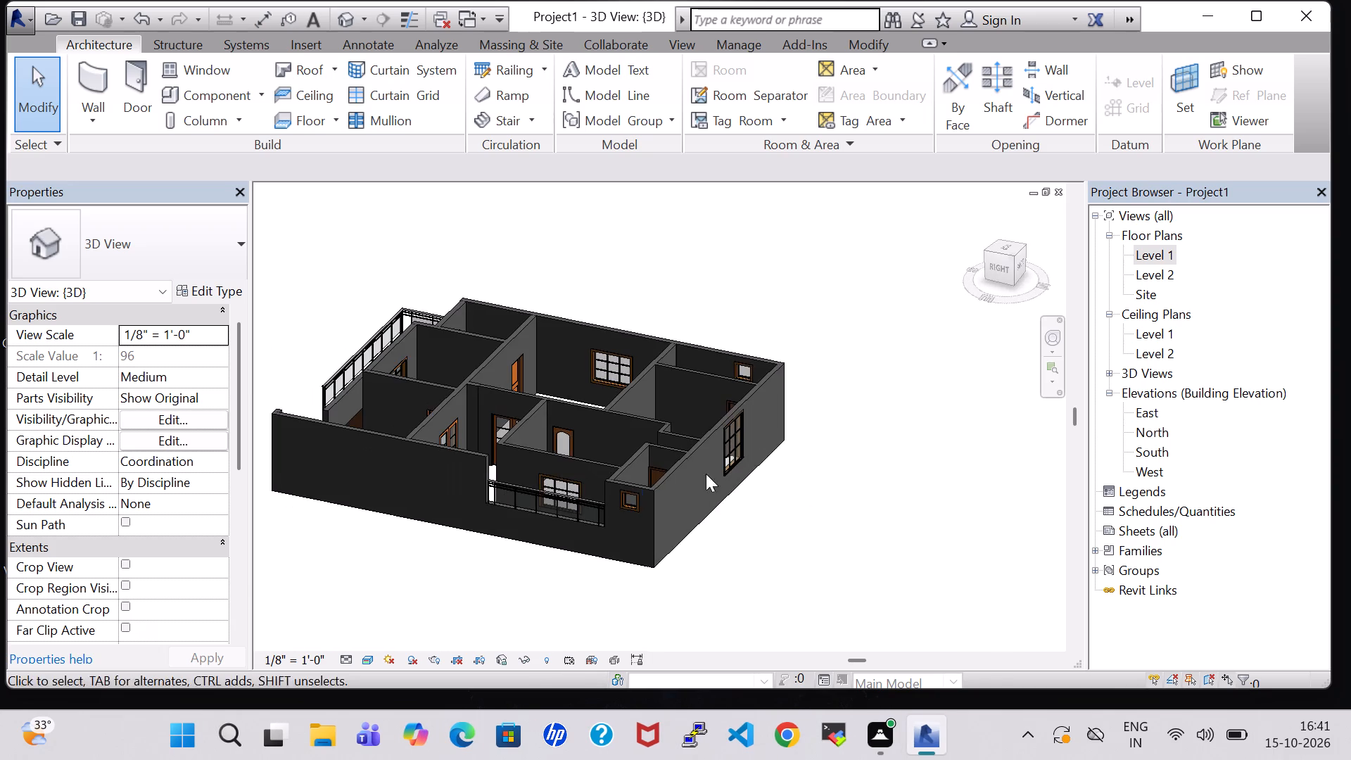
{"action": "middle_click_drag", "start_coordinate": [490, 584], "coordinate": [757, 515], "text": "shift"}
{"action": "middle_click_drag", "start_coordinate": [691, 488], "coordinate": [844, 546]}
{"action": "middle_click_drag", "start_coordinate": [843, 509], "coordinate": [889, 486], "text": "shift"}
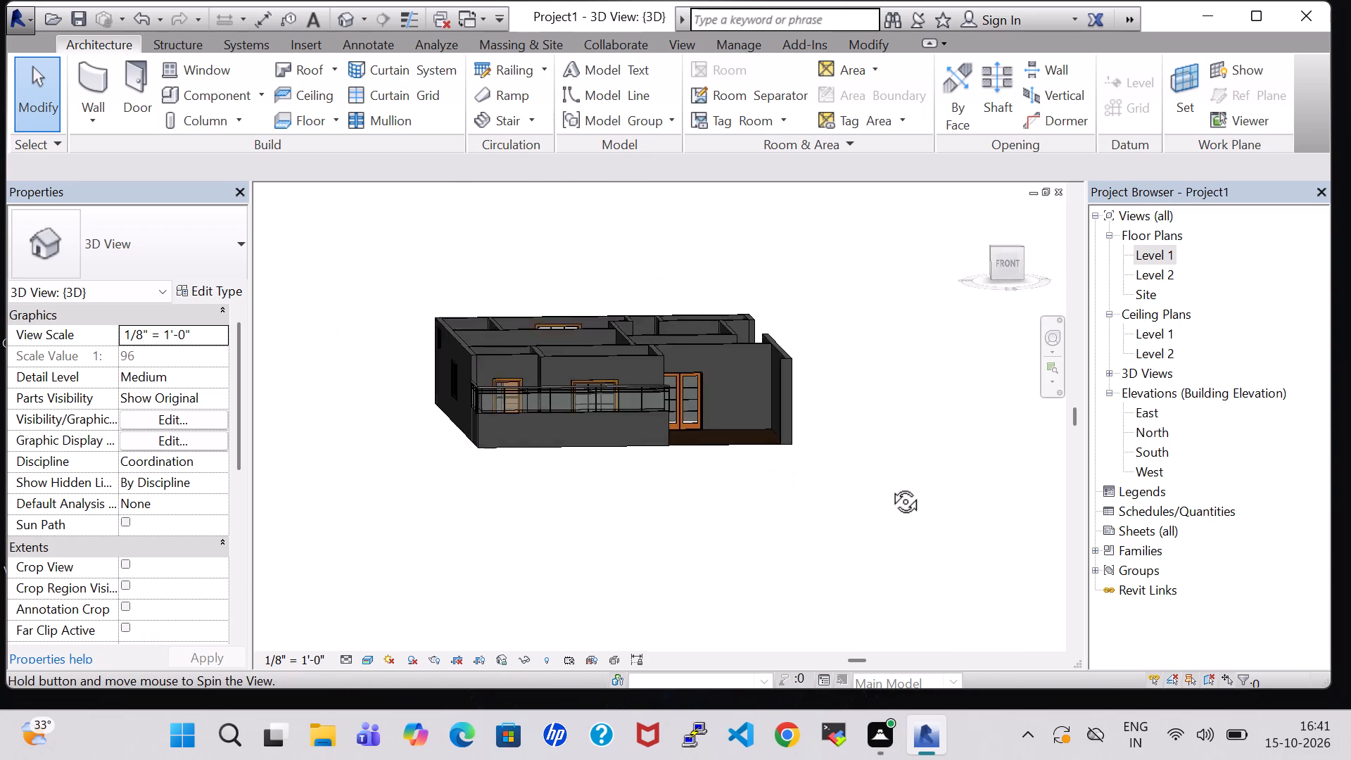
{"action": "middle_click_drag", "start_coordinate": [889, 486], "coordinate": [872, 476], "text": "shift"}
On the Level 1 plan, place tagged rooms in the upper middle, enclosed right and lower middle rooms and the front-right space.
{"action": "double_click", "coordinate": [1166, 253]}
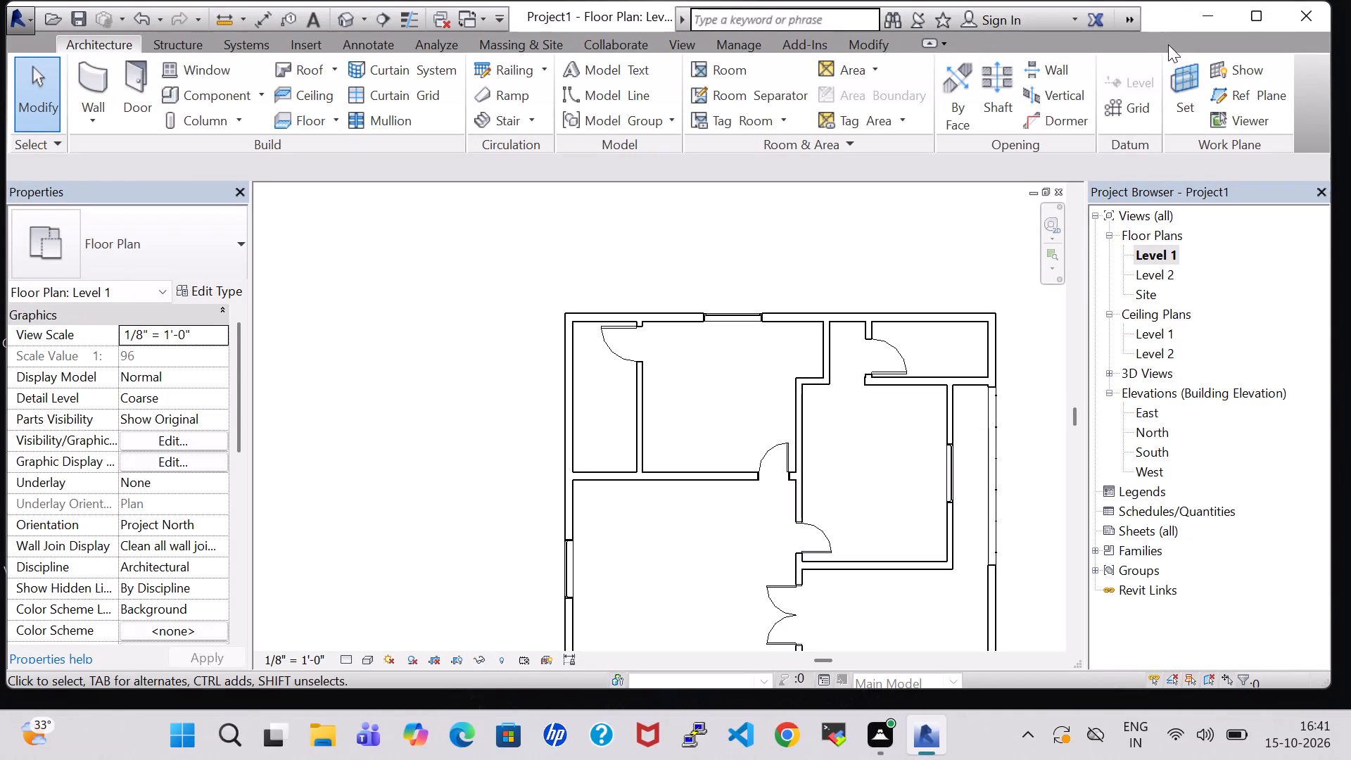
{"action": "scroll", "coordinate": [606, 293], "scroll_direction": "down", "scroll_amount": 2}
{"action": "middle_click_drag", "start_coordinate": [984, 355], "coordinate": [886, 319]}
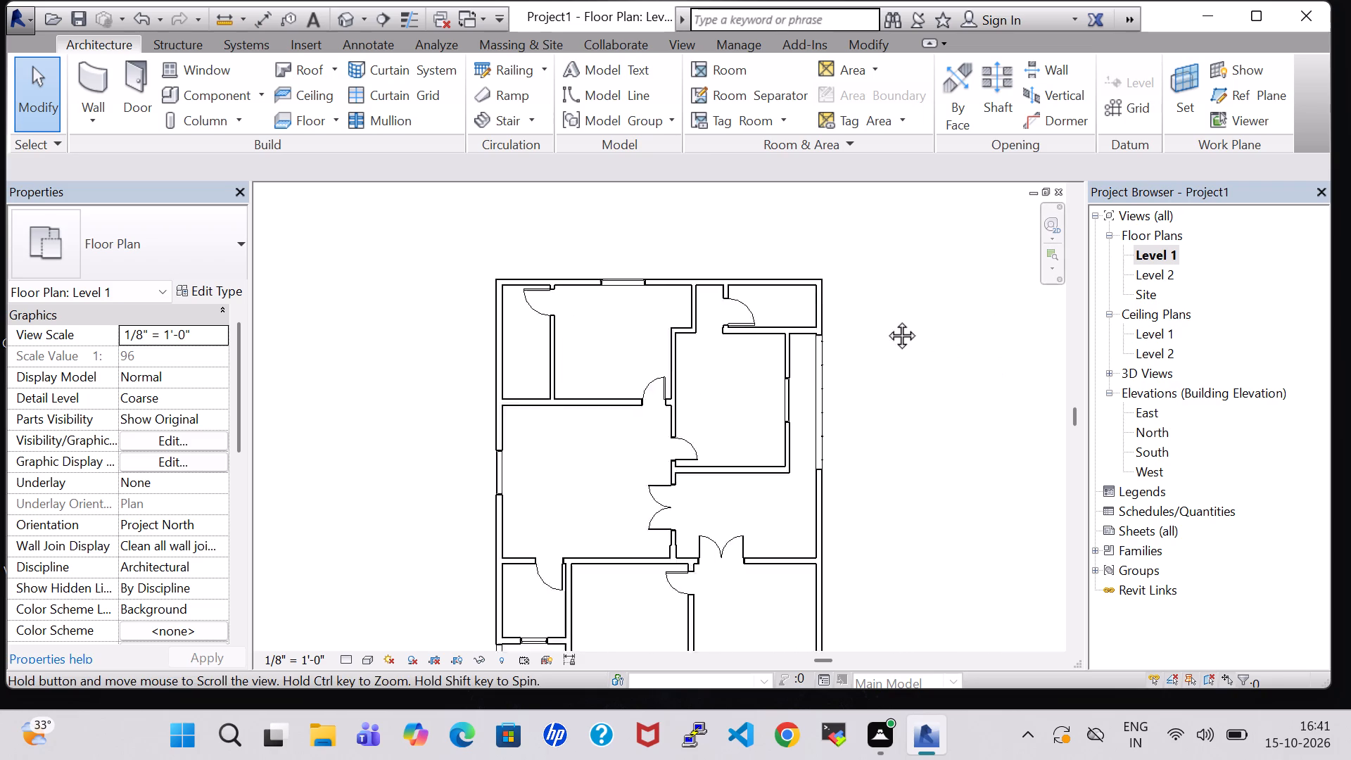
{"action": "middle_click_drag", "start_coordinate": [886, 319], "coordinate": [875, 316]}
{"action": "scroll", "coordinate": [878, 311], "scroll_direction": "down", "scroll_amount": 1}
{"action": "middle_click_drag", "start_coordinate": [878, 311], "coordinate": [878, 296]}
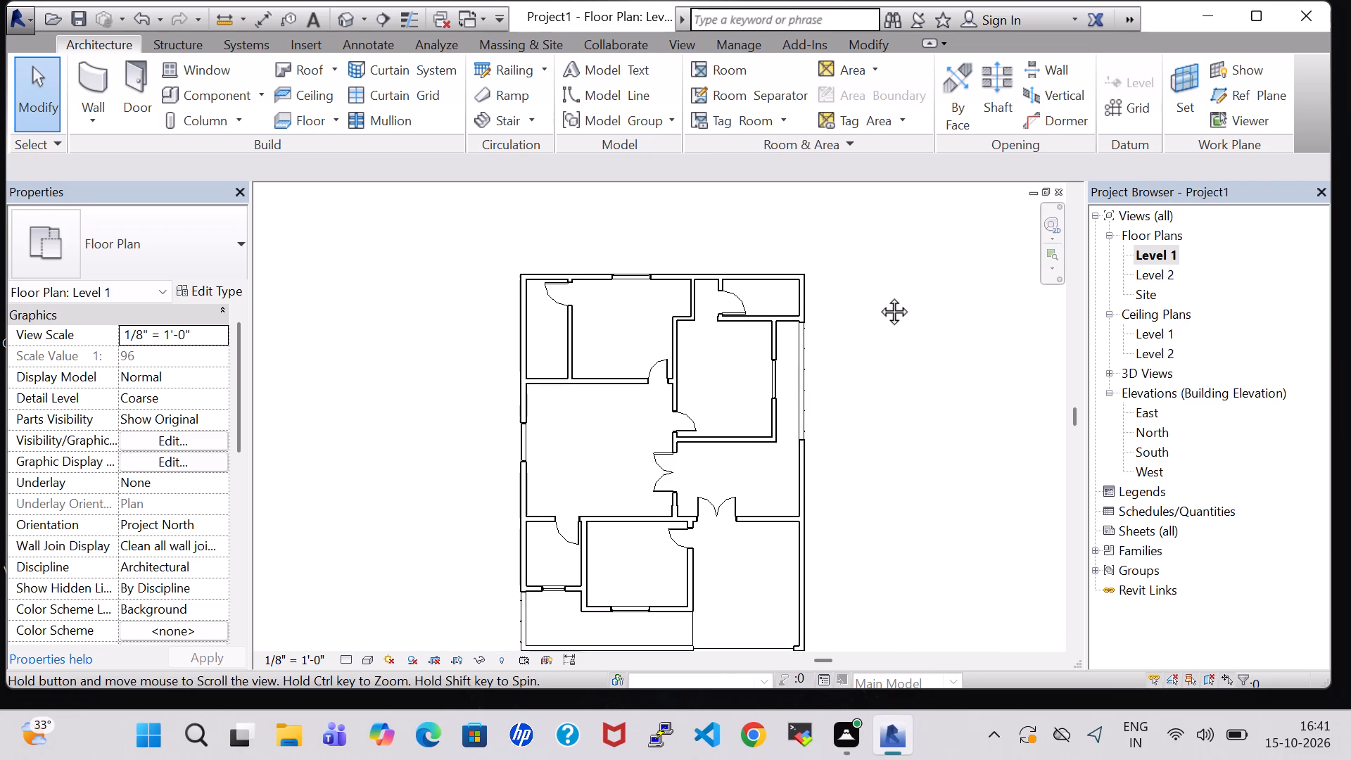
{"action": "middle_click_drag", "start_coordinate": [878, 296], "coordinate": [874, 289]}
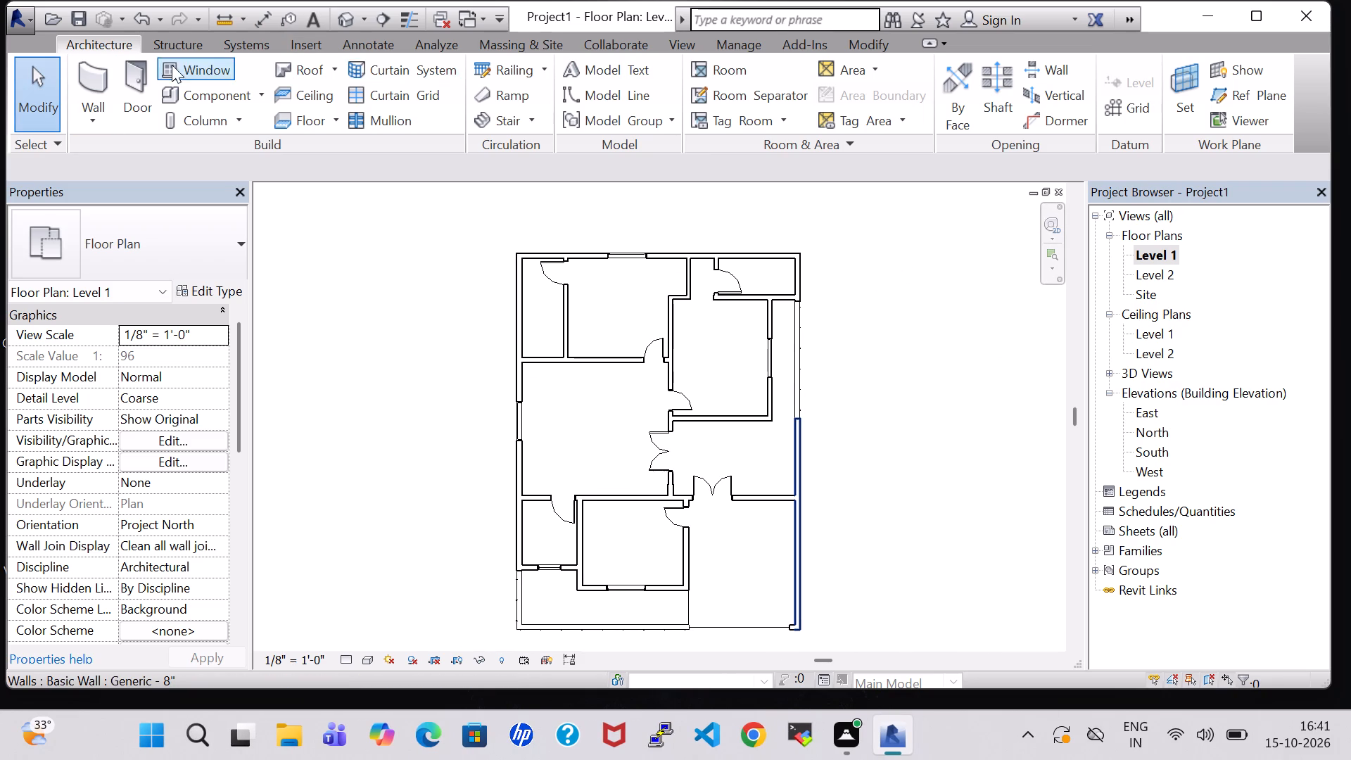
{"action": "left_click", "coordinate": [740, 70]}
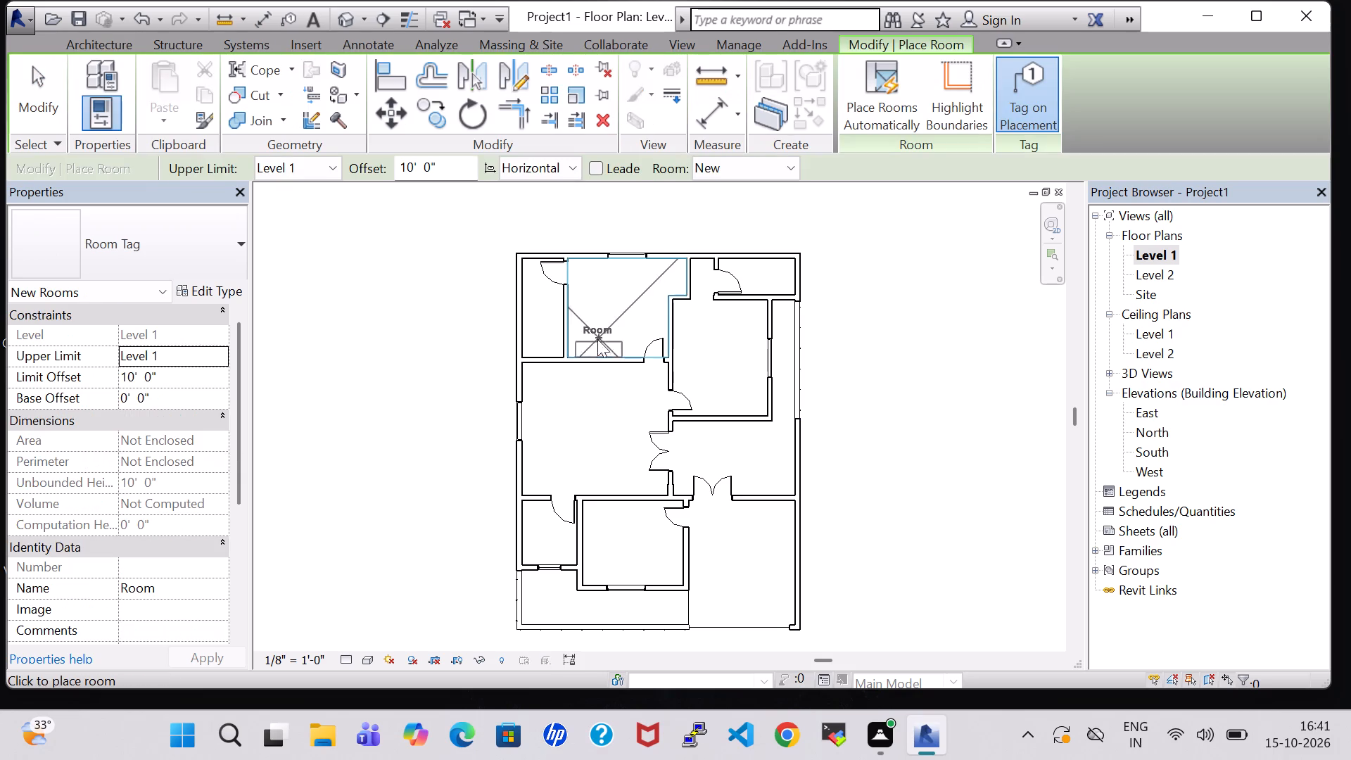
{"action": "left_click", "coordinate": [620, 304]}
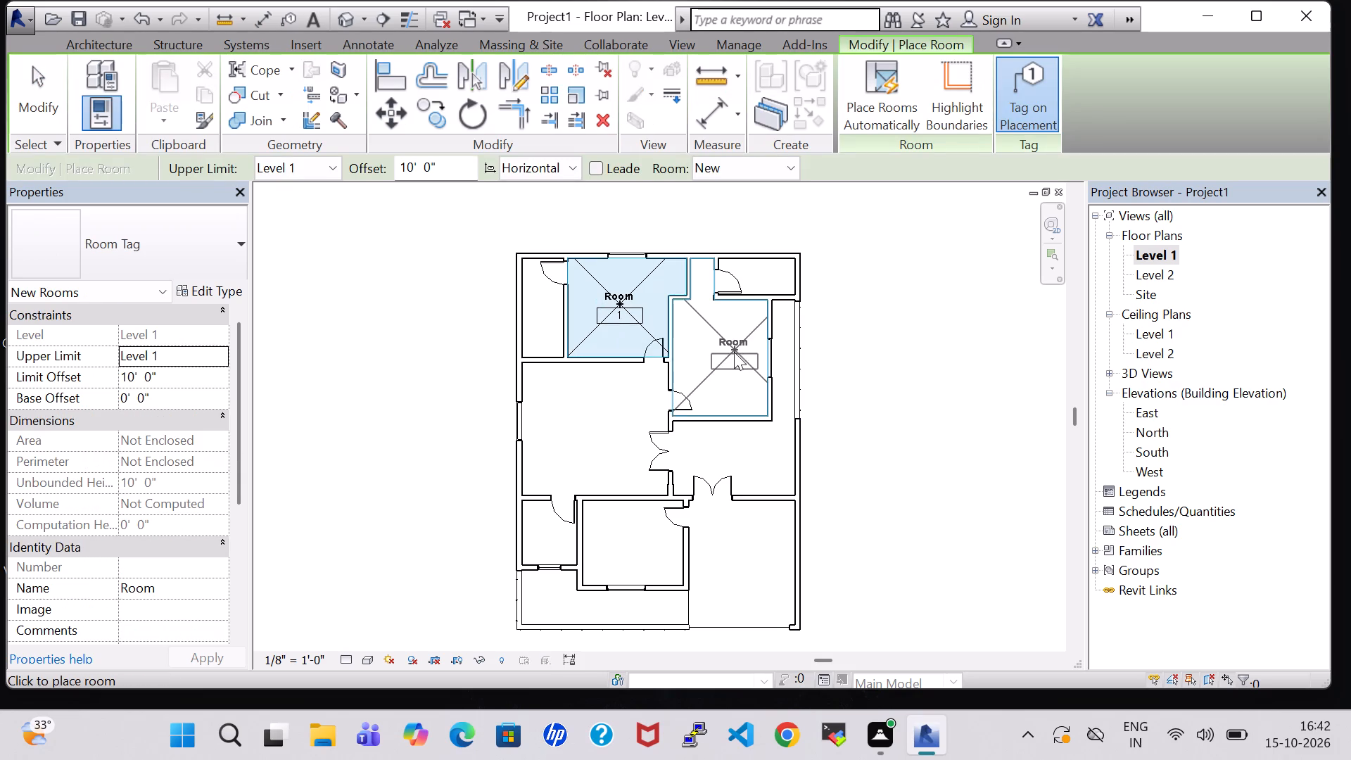
{"action": "left_click", "coordinate": [723, 346]}
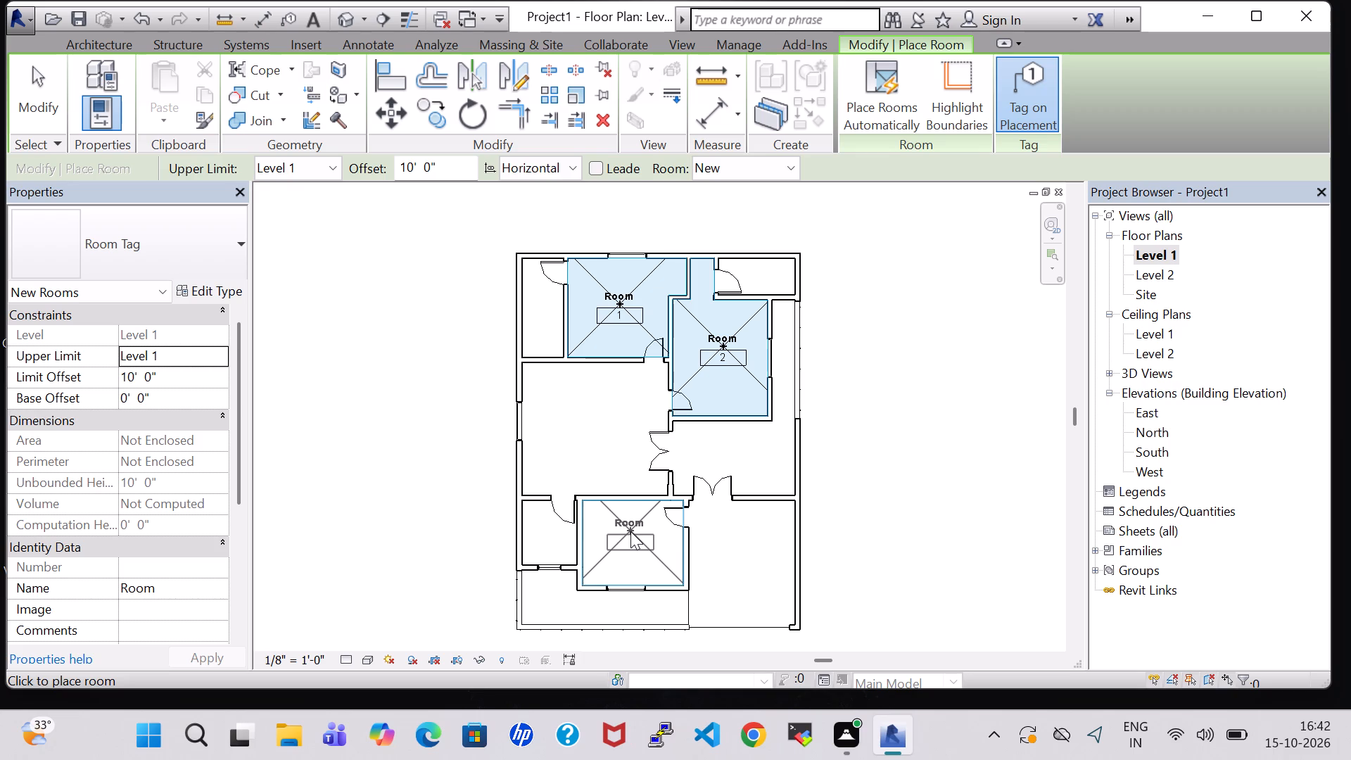
{"action": "left_click", "coordinate": [630, 540]}
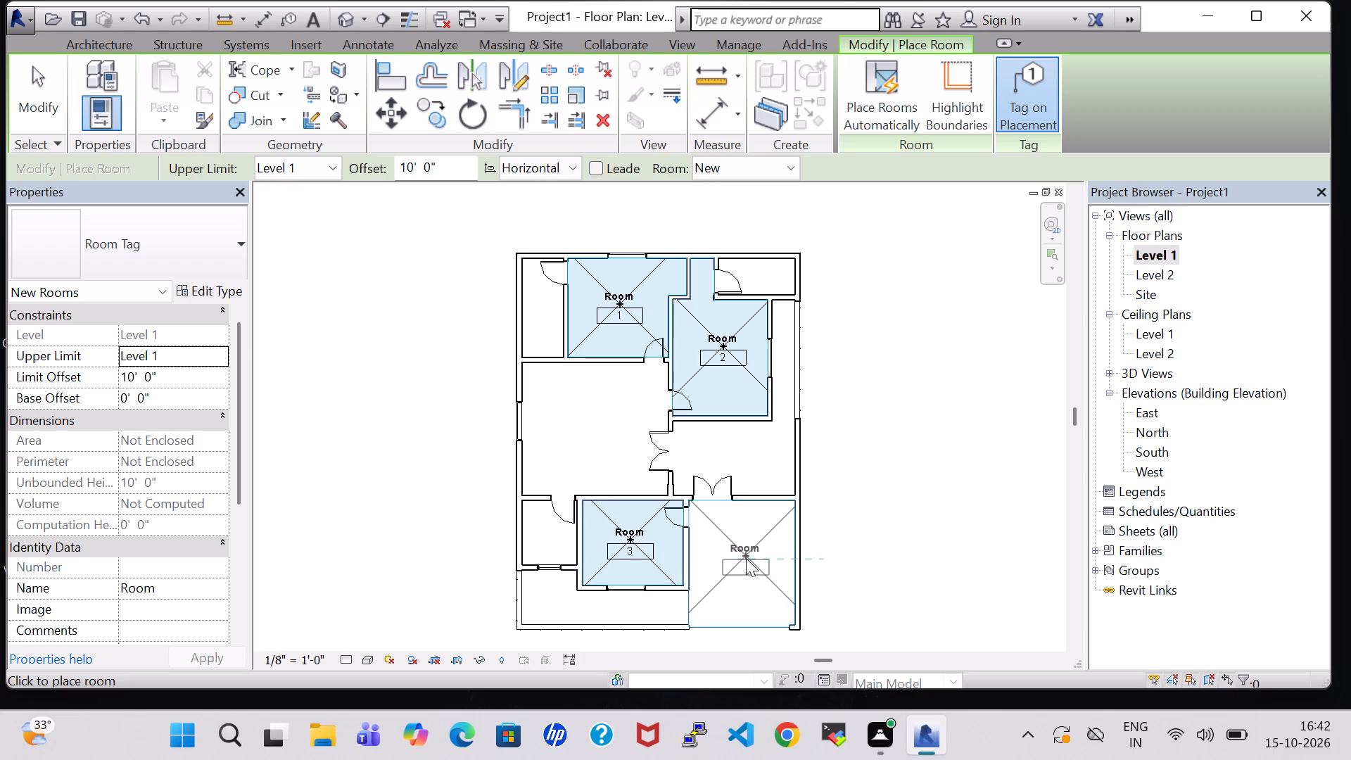
{"action": "left_click", "coordinate": [746, 558]}
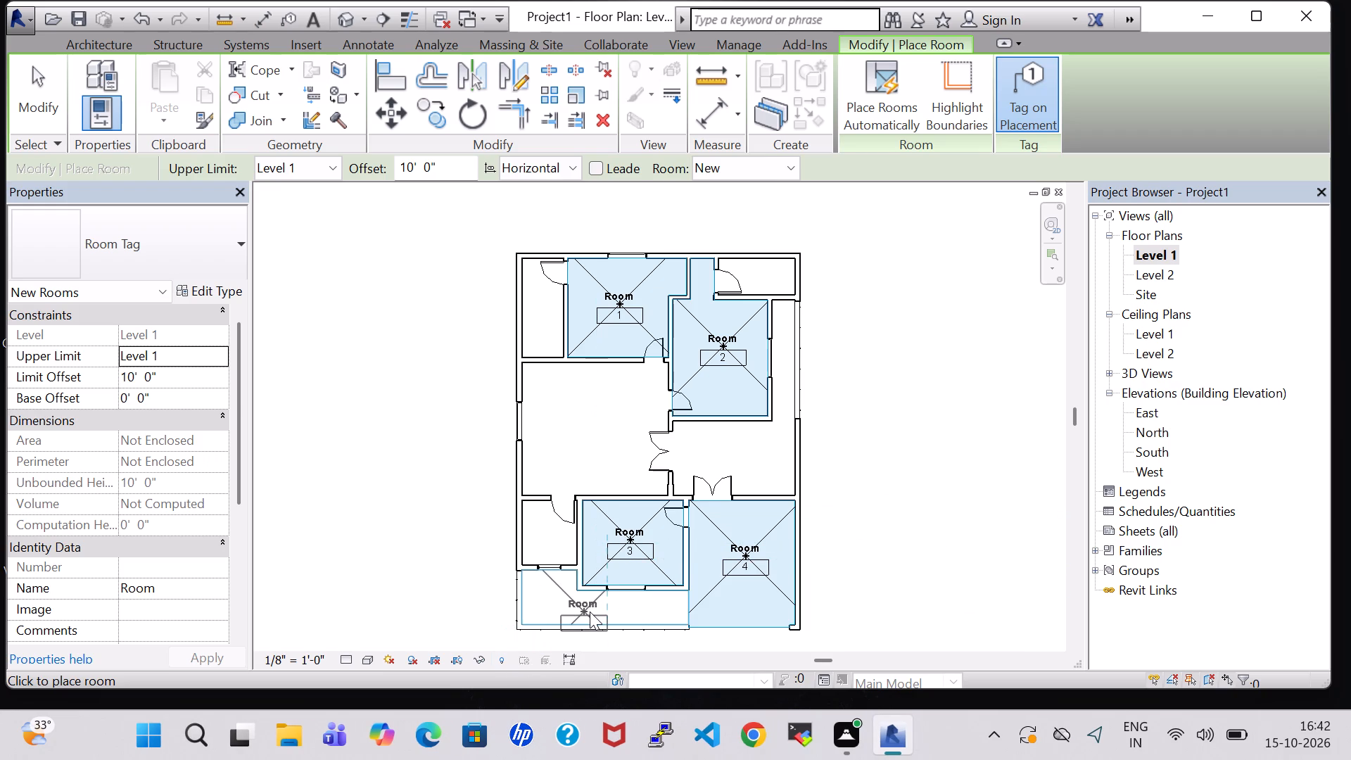
Place tagged rooms in the front-left outdoor space, lower-left room, large left room, lower-right hall, upper-right small room and upper-left narrow room.
{"action": "left_click", "coordinate": [590, 612]}
{"action": "left_click", "coordinate": [550, 532]}
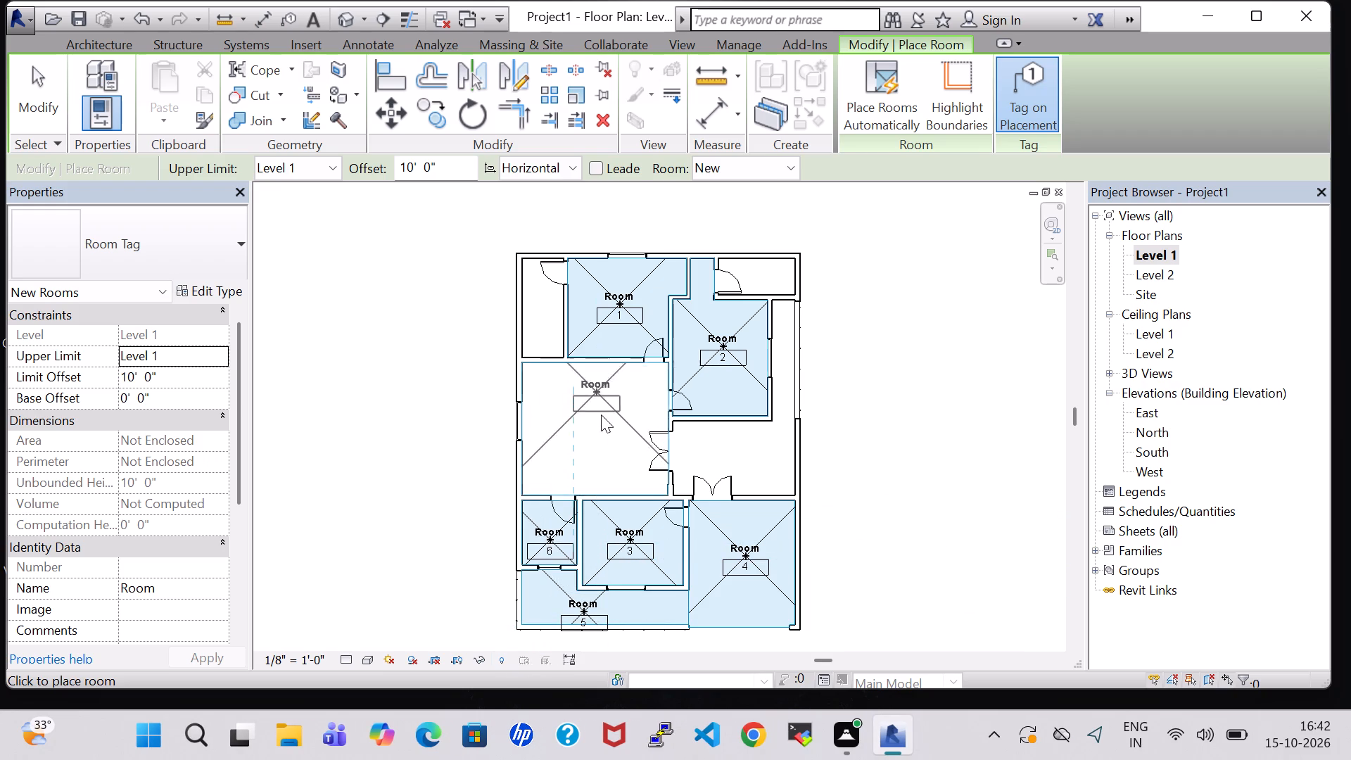
{"action": "left_click", "coordinate": [599, 421]}
{"action": "left_click", "coordinate": [717, 442]}
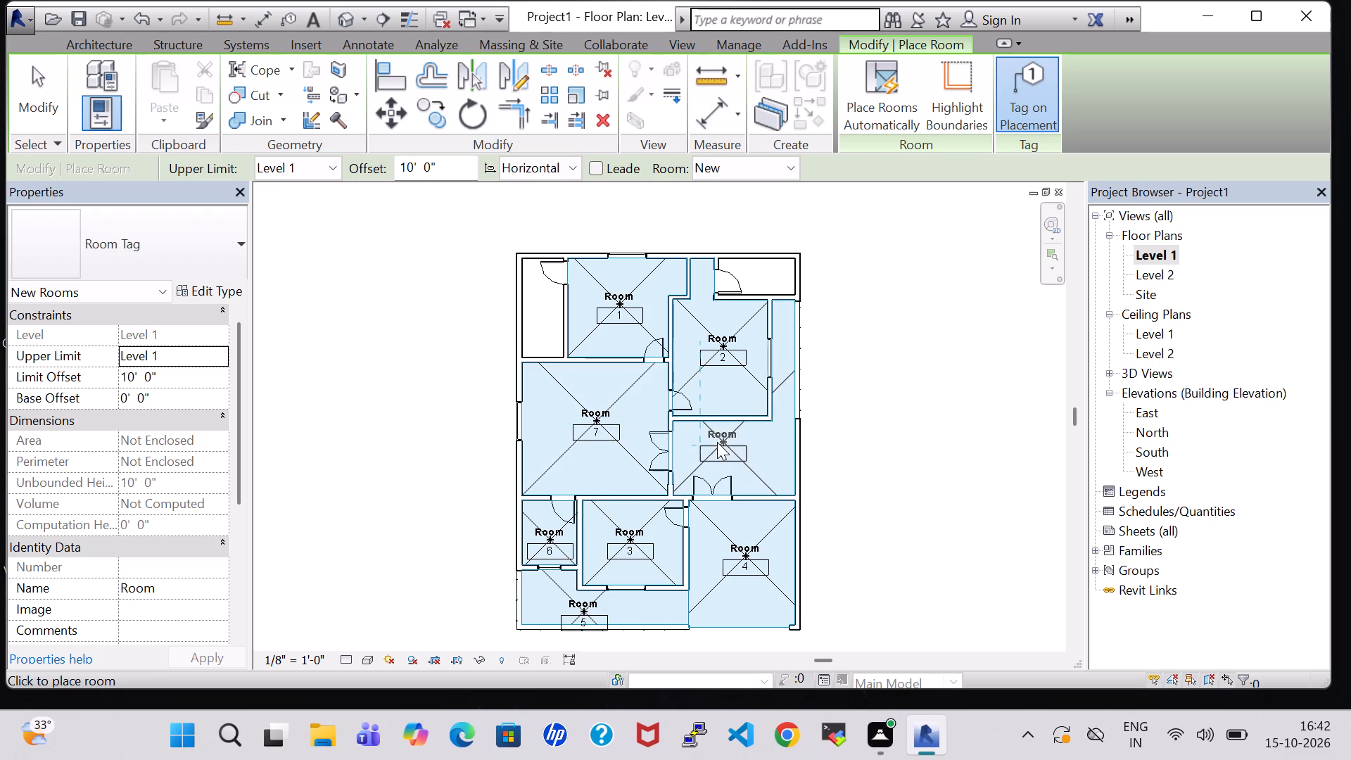
{"action": "left_click", "coordinate": [758, 274]}
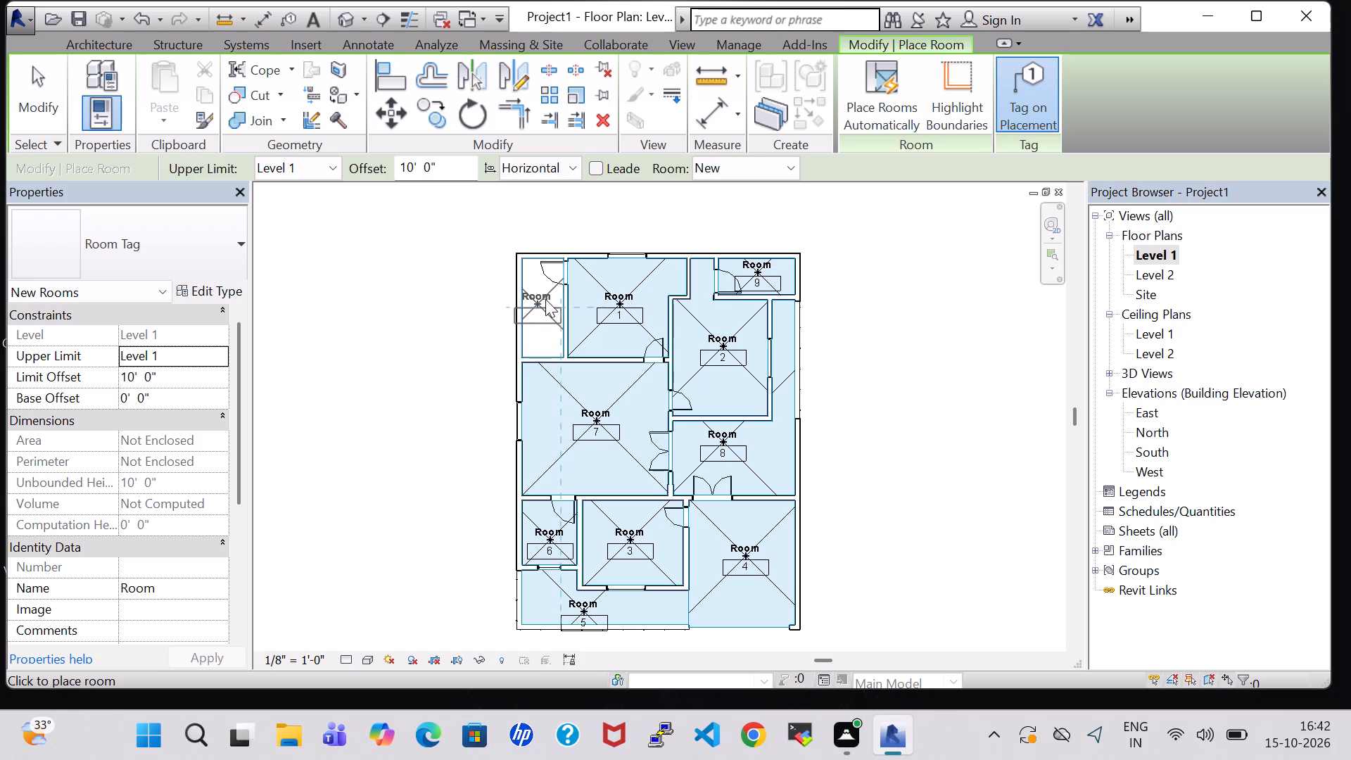
{"action": "left_click", "coordinate": [546, 299]}
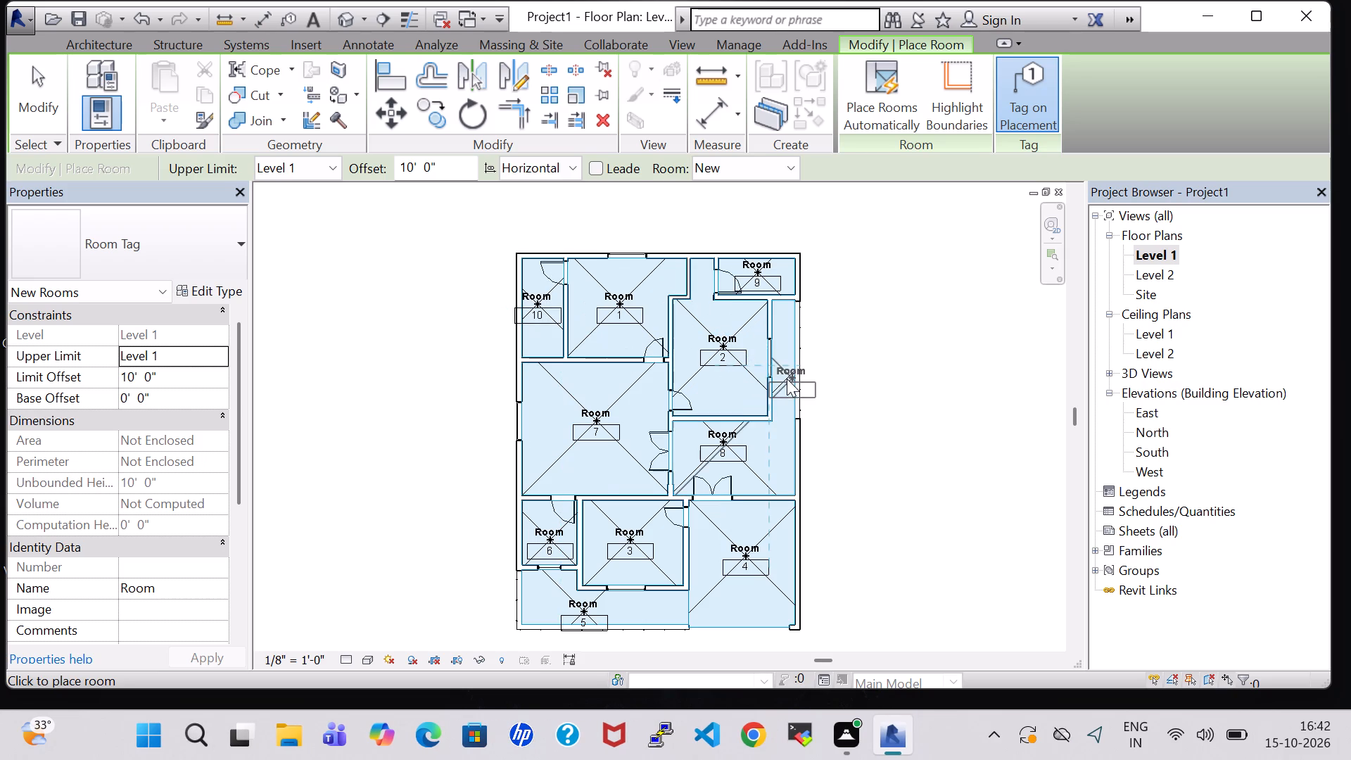
Place another room with a vertical tag in the narrow strip along the right outer wall, beside room 2.
{"action": "key", "text": "space"}
{"action": "left_click", "coordinate": [787, 366]}
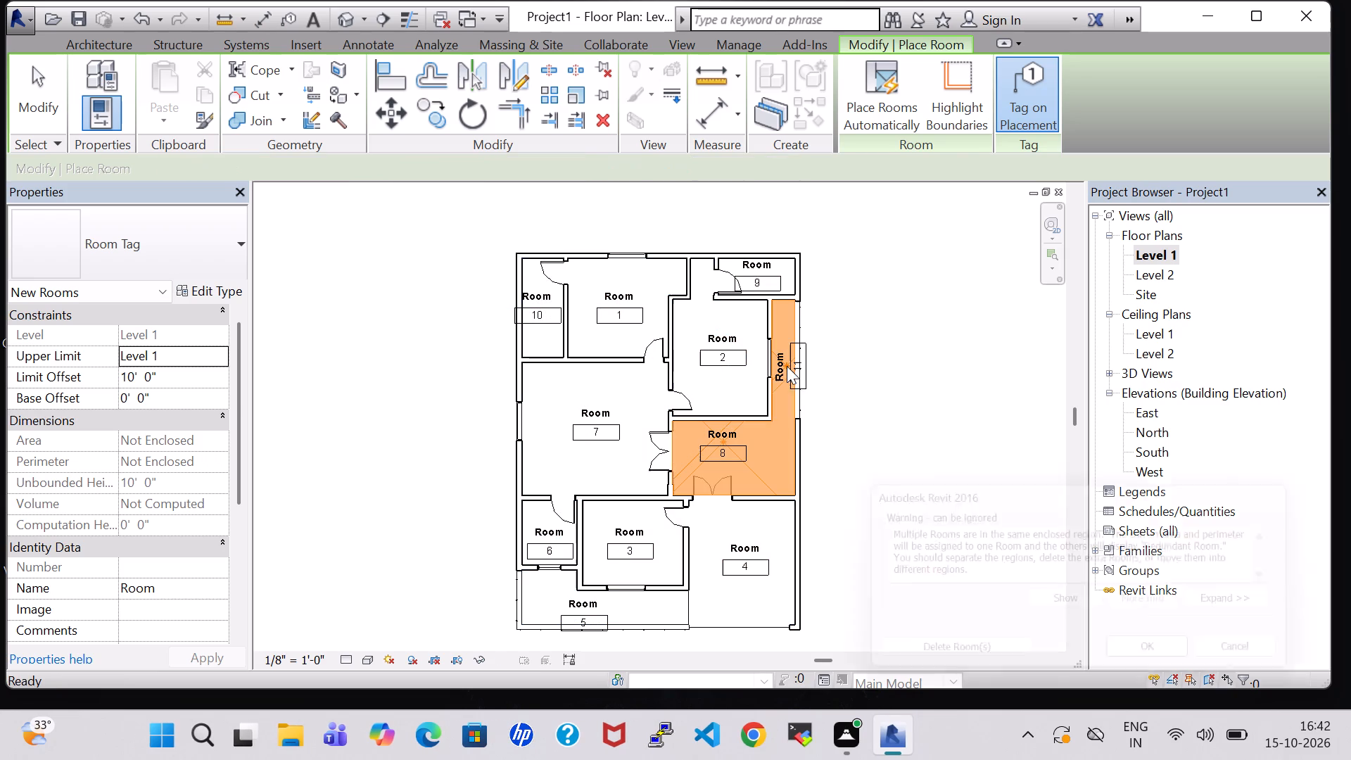
{"action": "left_click", "coordinate": [1153, 661]}
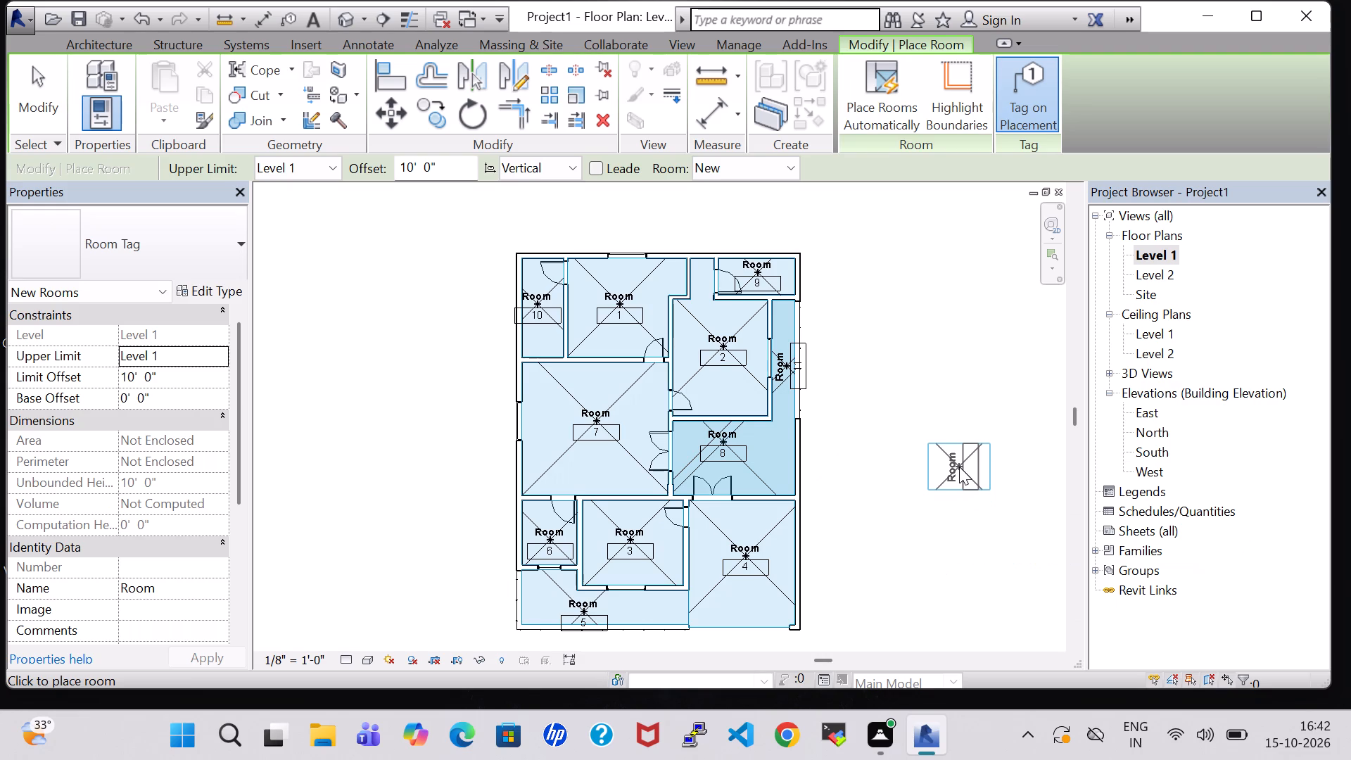
{"action": "key", "text": "Escape"}
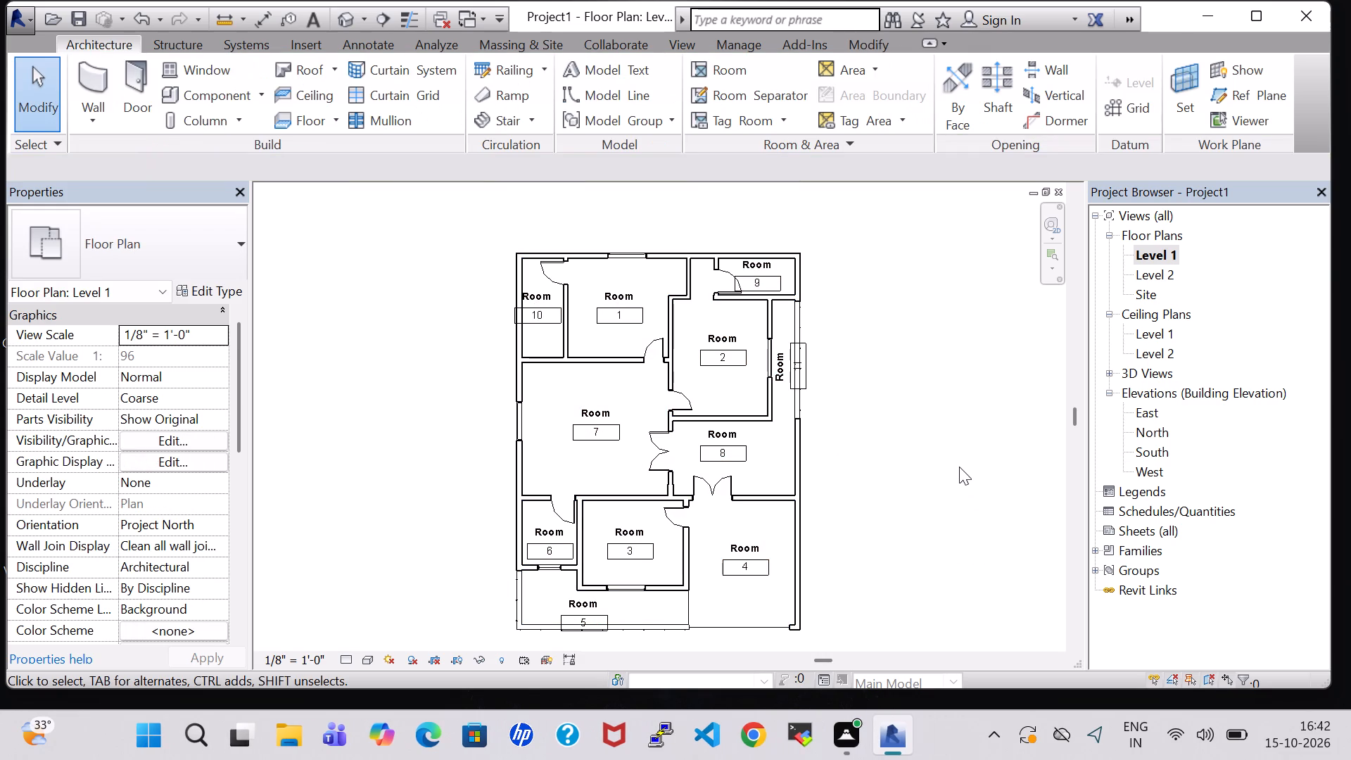
Delete the door in the right wall of room 3.
{"action": "left_click", "coordinate": [675, 521]}
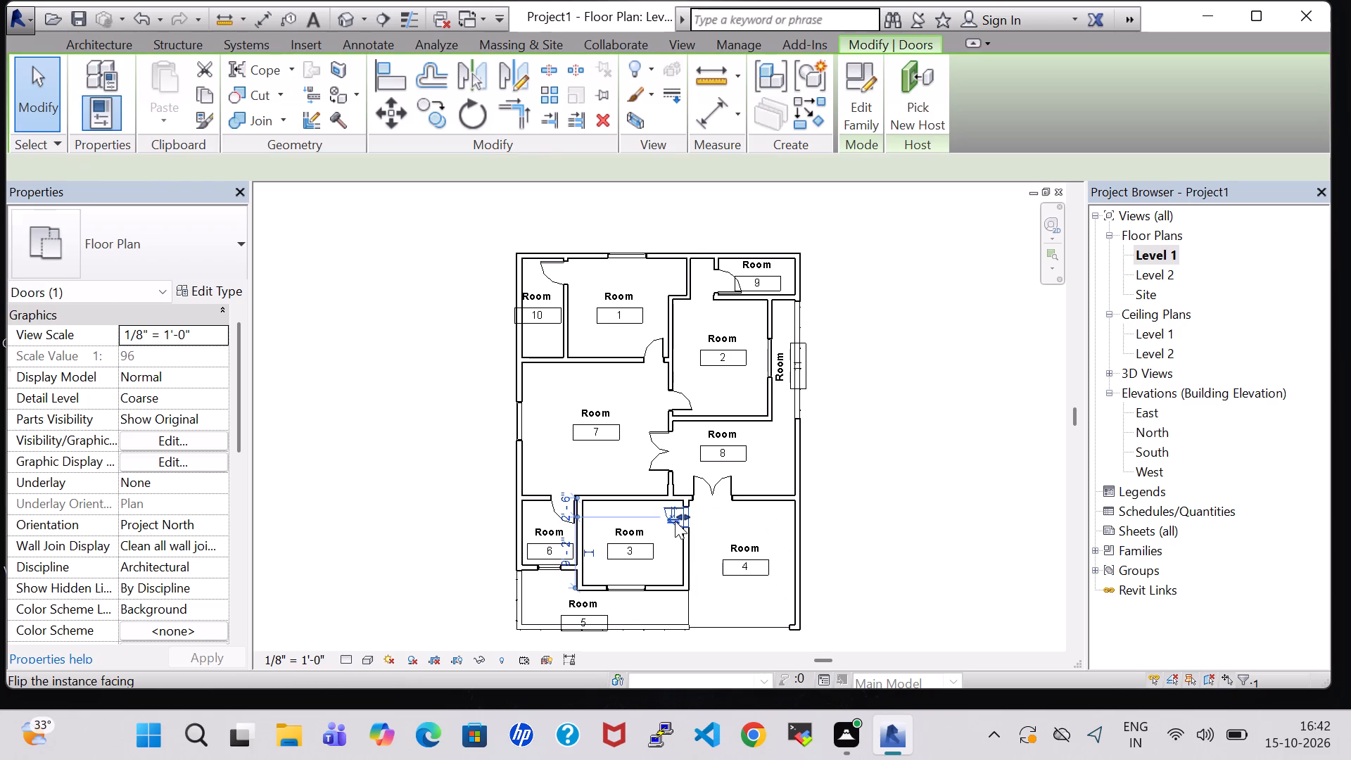
{"action": "key", "text": "Delete"}
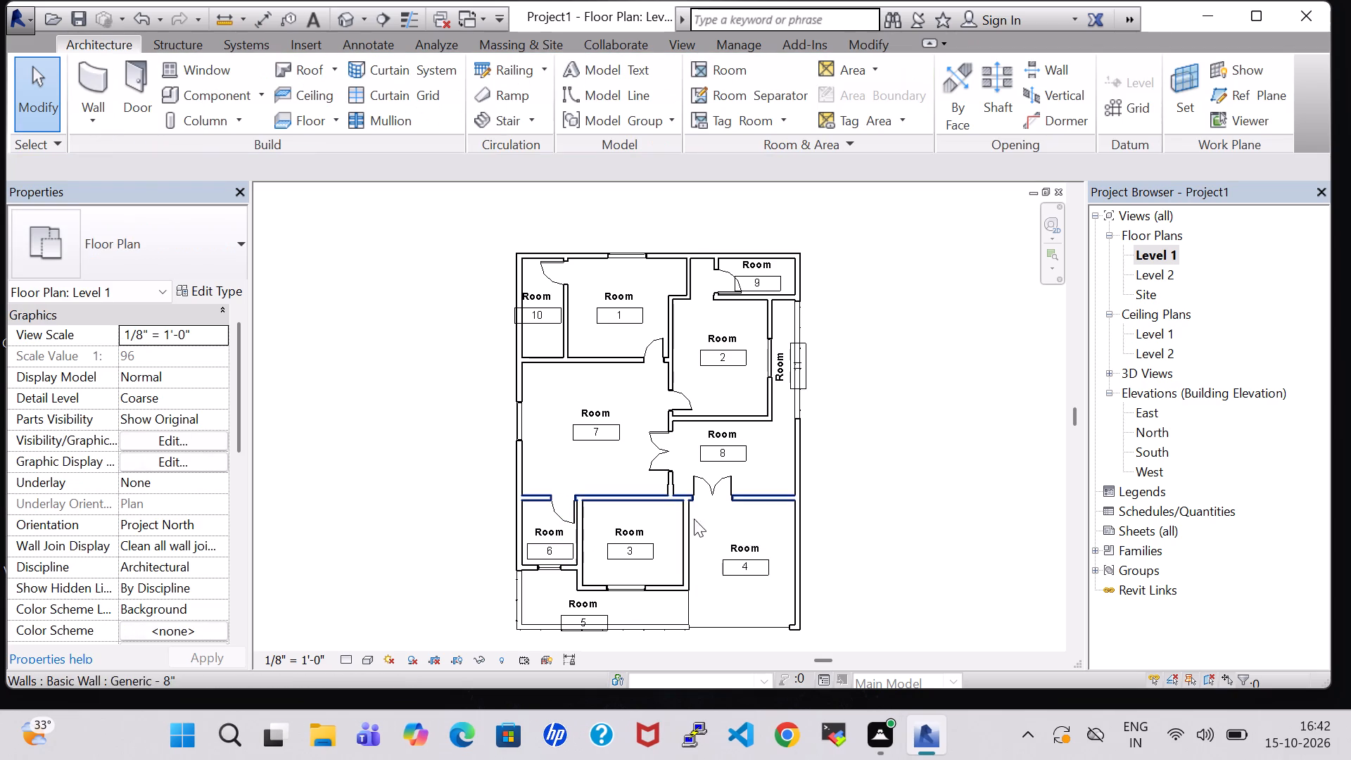
Place a Door-Exterior-Single-Entry-Half Arch Glass-Wood_Clad 30" x 80" door near the left end of room 3's upper wall, opening into the room.
{"action": "left_click", "coordinate": [129, 99]}
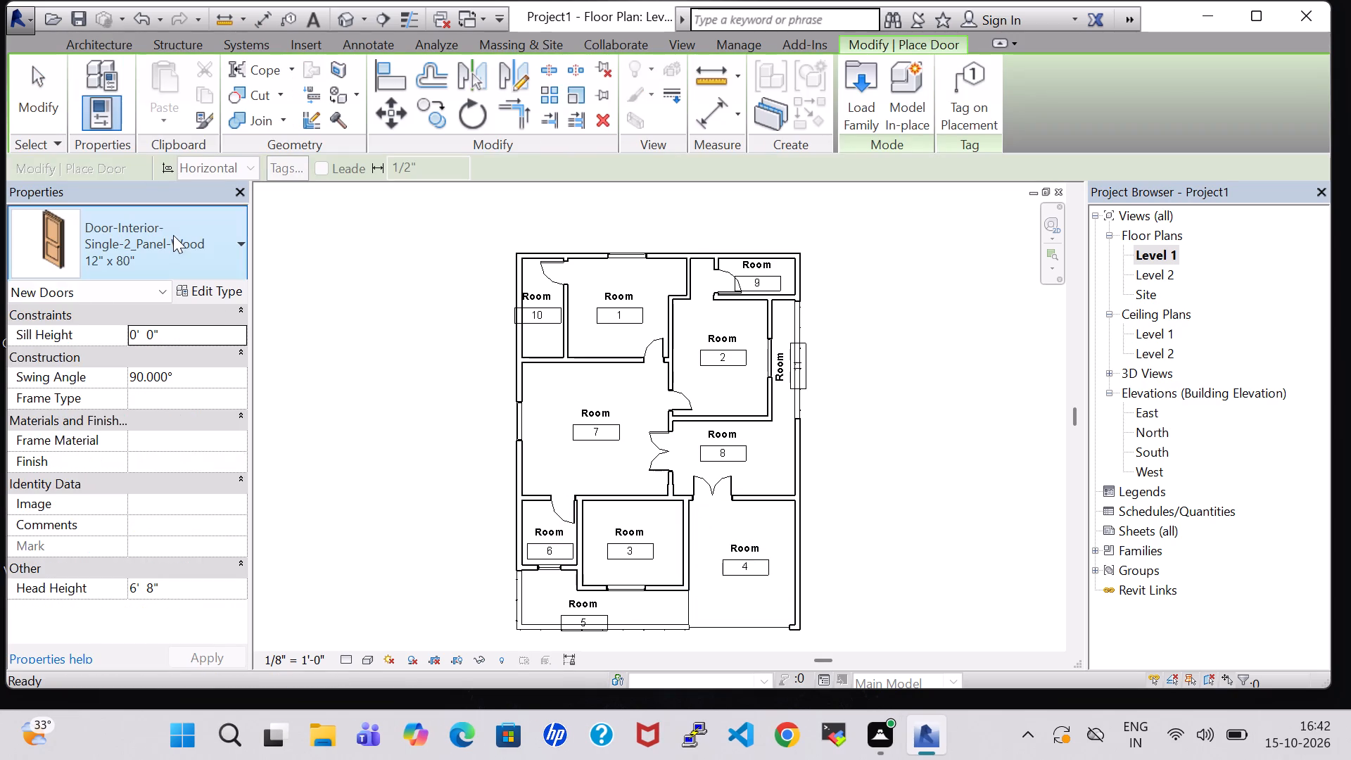
{"action": "left_click", "coordinate": [173, 235]}
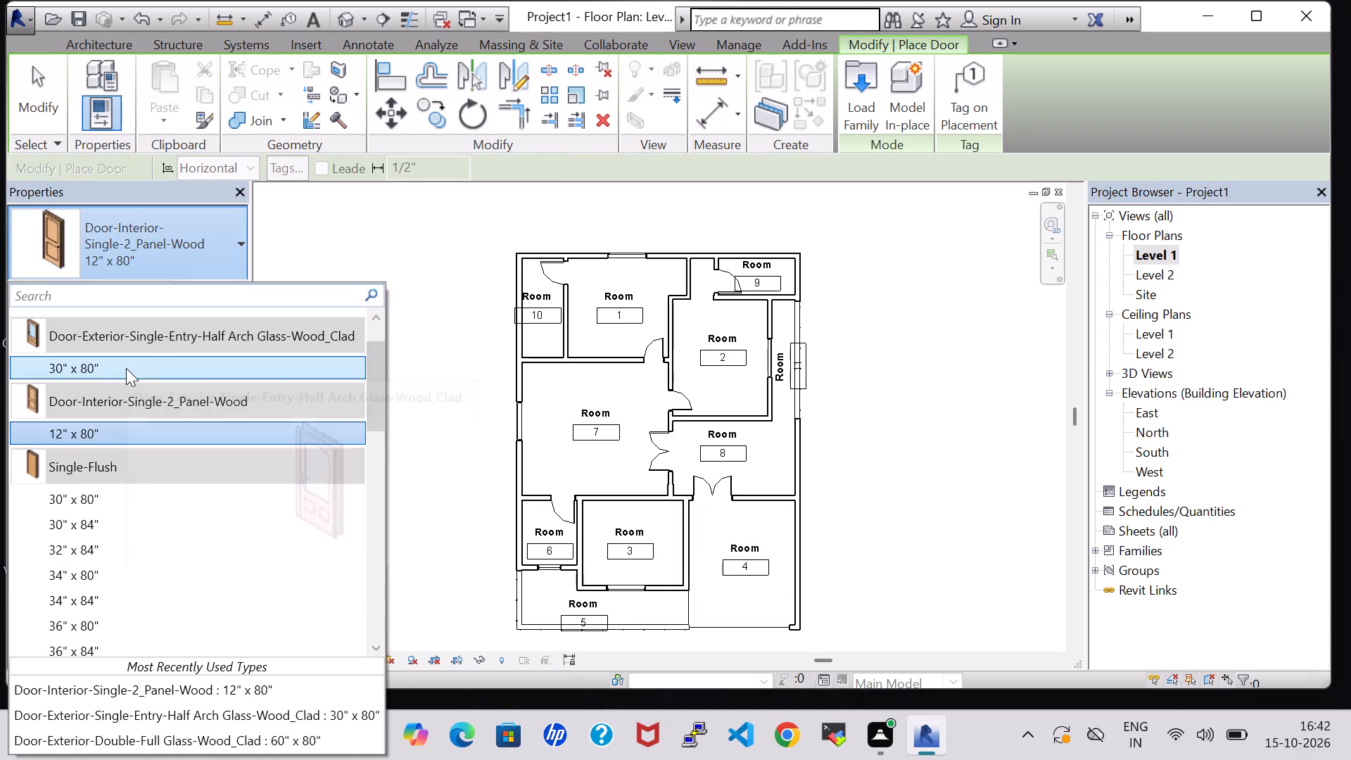
{"action": "left_click", "coordinate": [126, 368]}
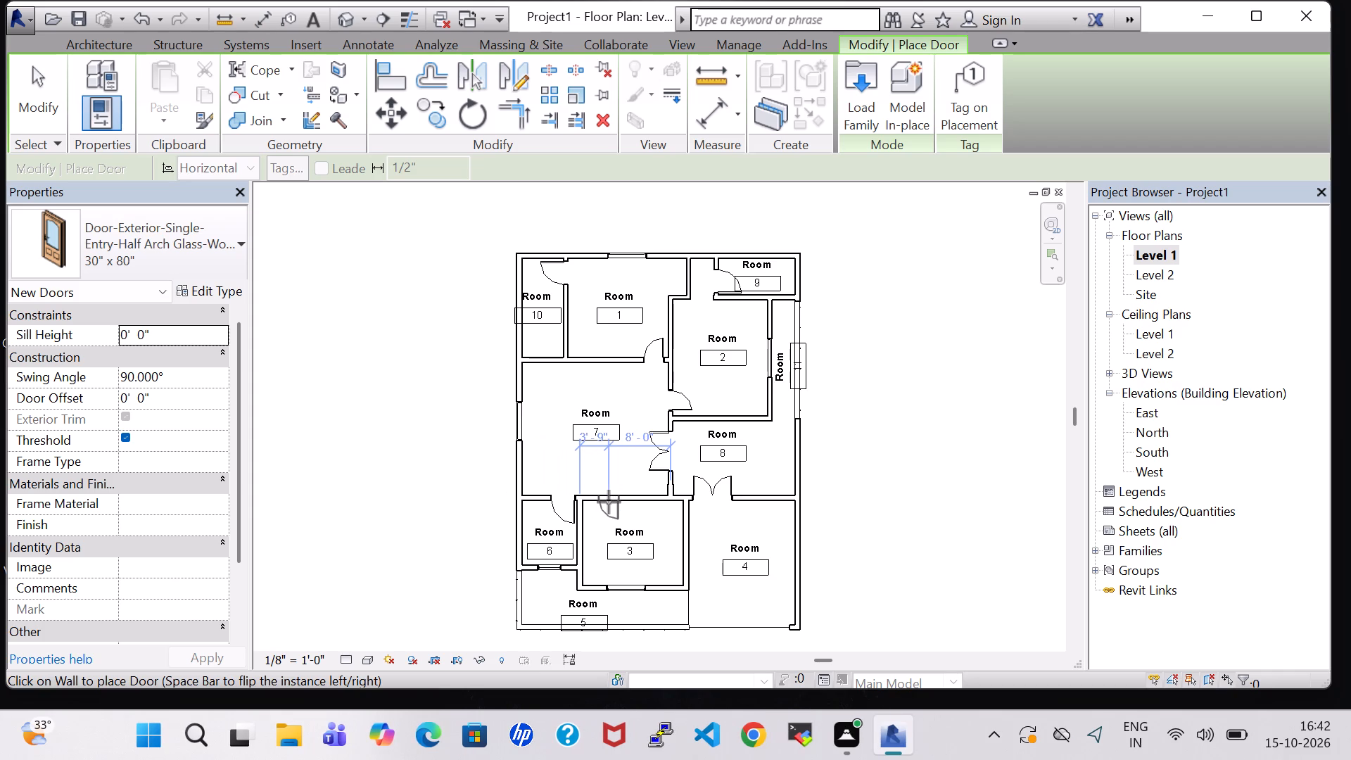
{"action": "key", "text": "space"}
{"action": "left_click", "coordinate": [597, 505]}
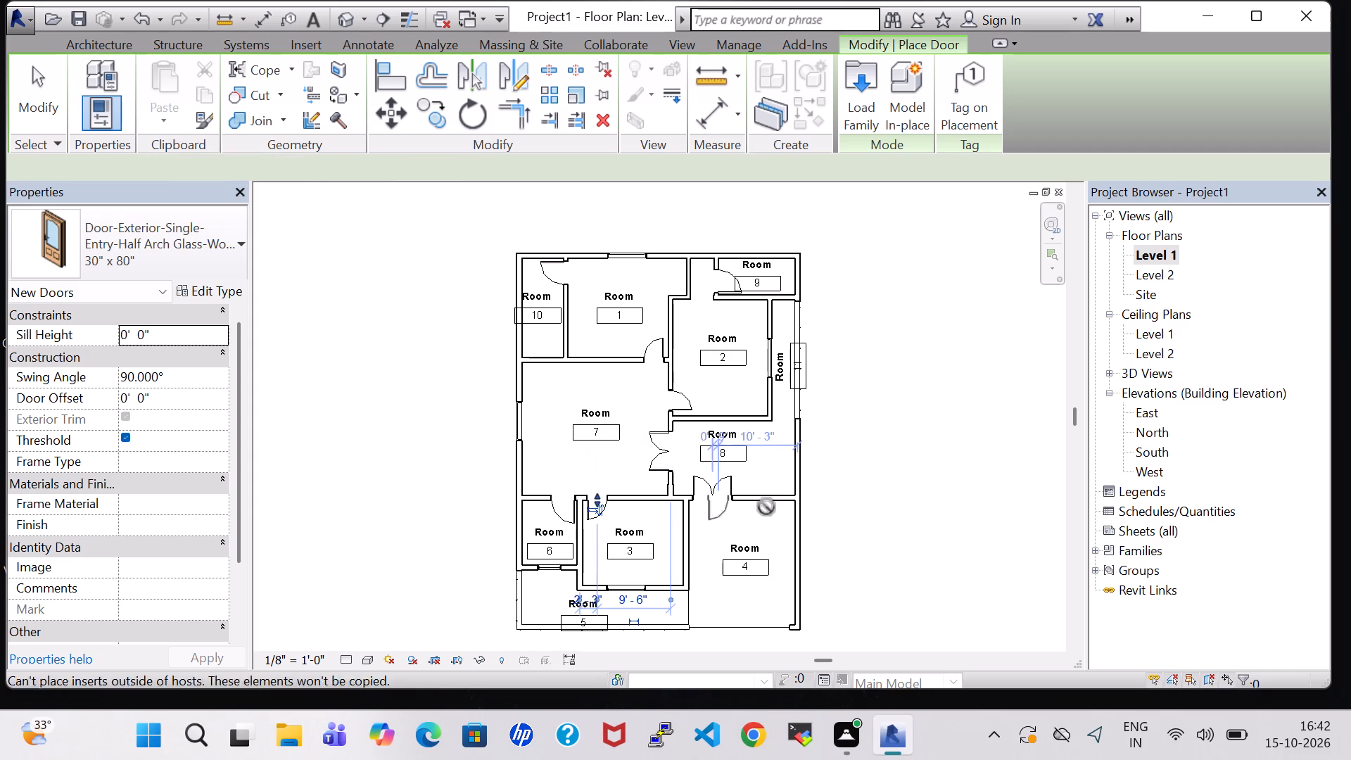
{"action": "key", "text": "Escape"}
{"action": "key", "text": "Escape"}
Examine the type properties of the door in room 3's upper wall.
{"action": "left_click", "coordinate": [590, 506]}
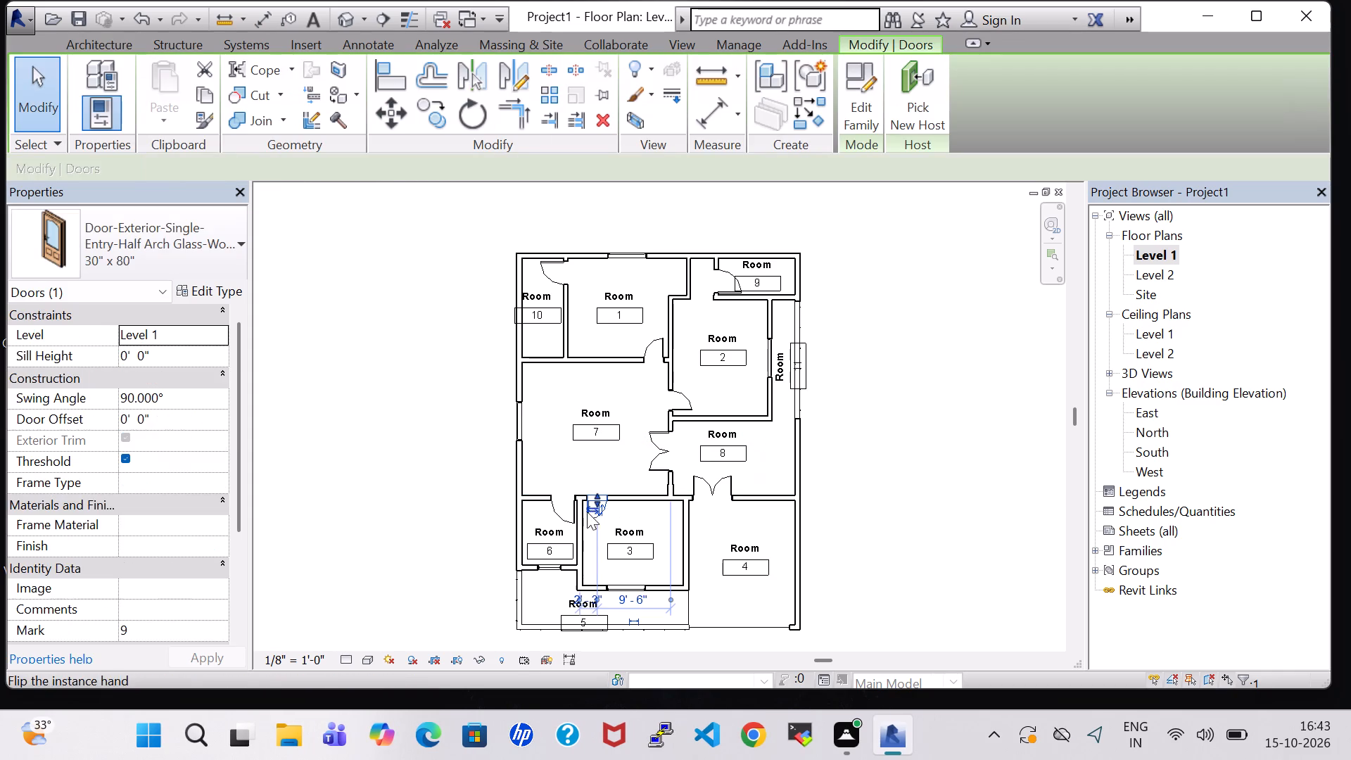
{"action": "left_click", "coordinate": [211, 283]}
{"action": "left_click", "coordinate": [1072, 666]}
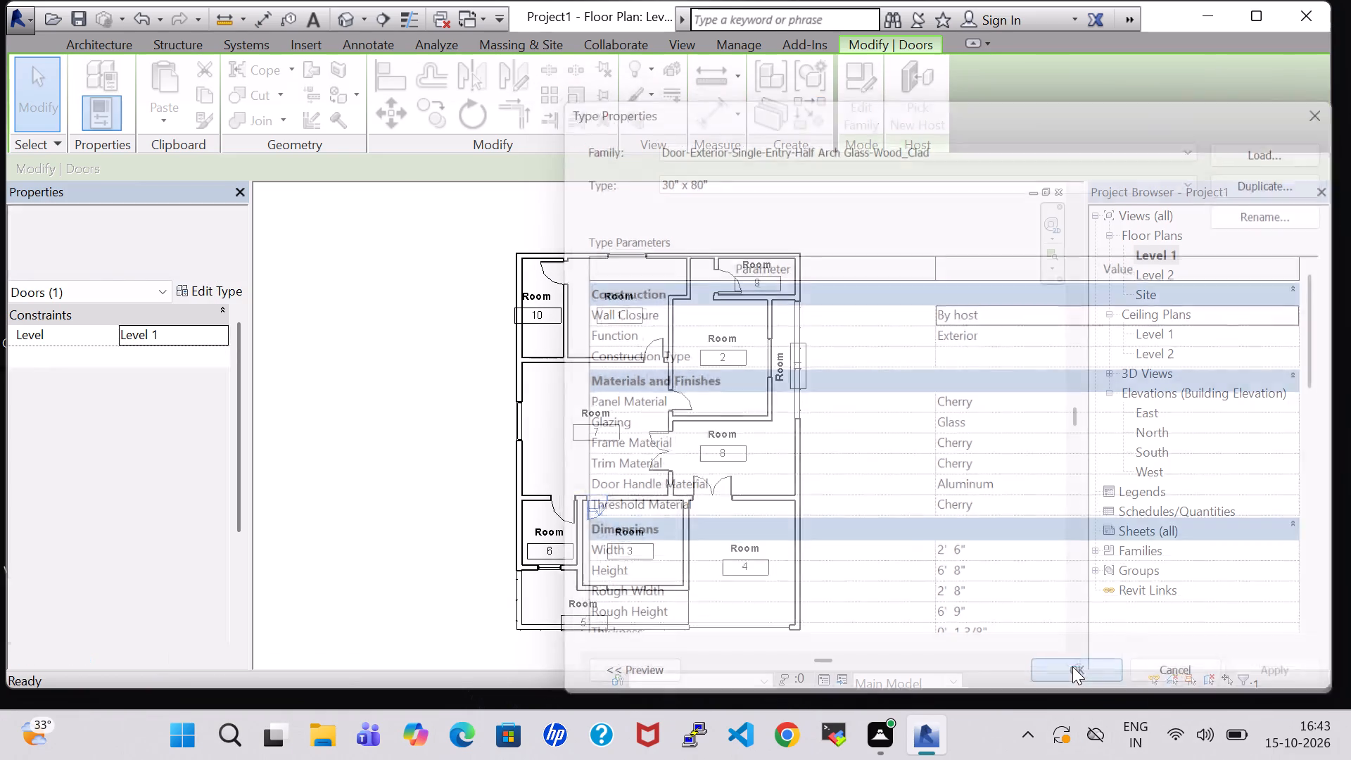
Rename the upper-left narrow room, number 10, as BATH.
{"action": "scroll", "coordinate": [911, 405], "scroll_direction": "down", "scroll_amount": 1}
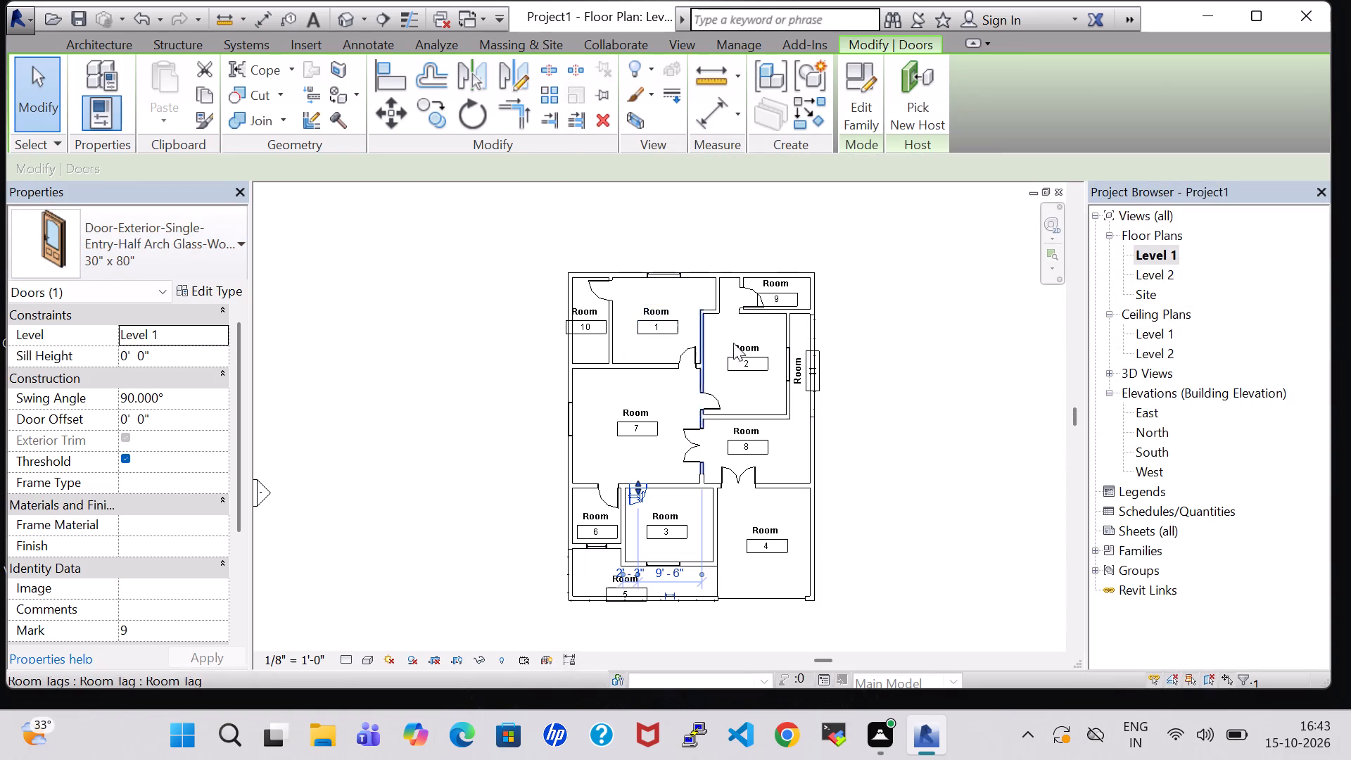
{"action": "scroll", "coordinate": [738, 346], "scroll_direction": "up", "scroll_amount": 3}
{"action": "double_click", "coordinate": [502, 293]}
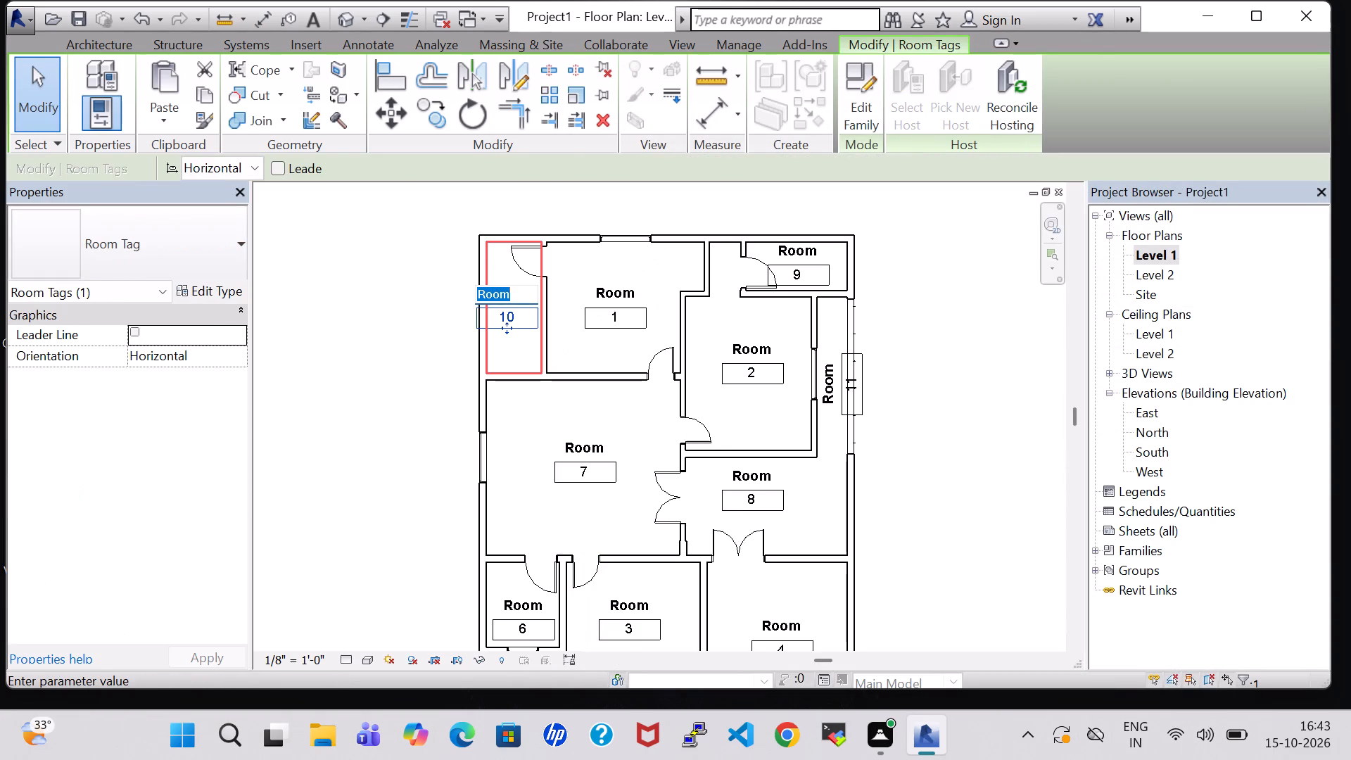
{"action": "key", "text": "BackSpace"}
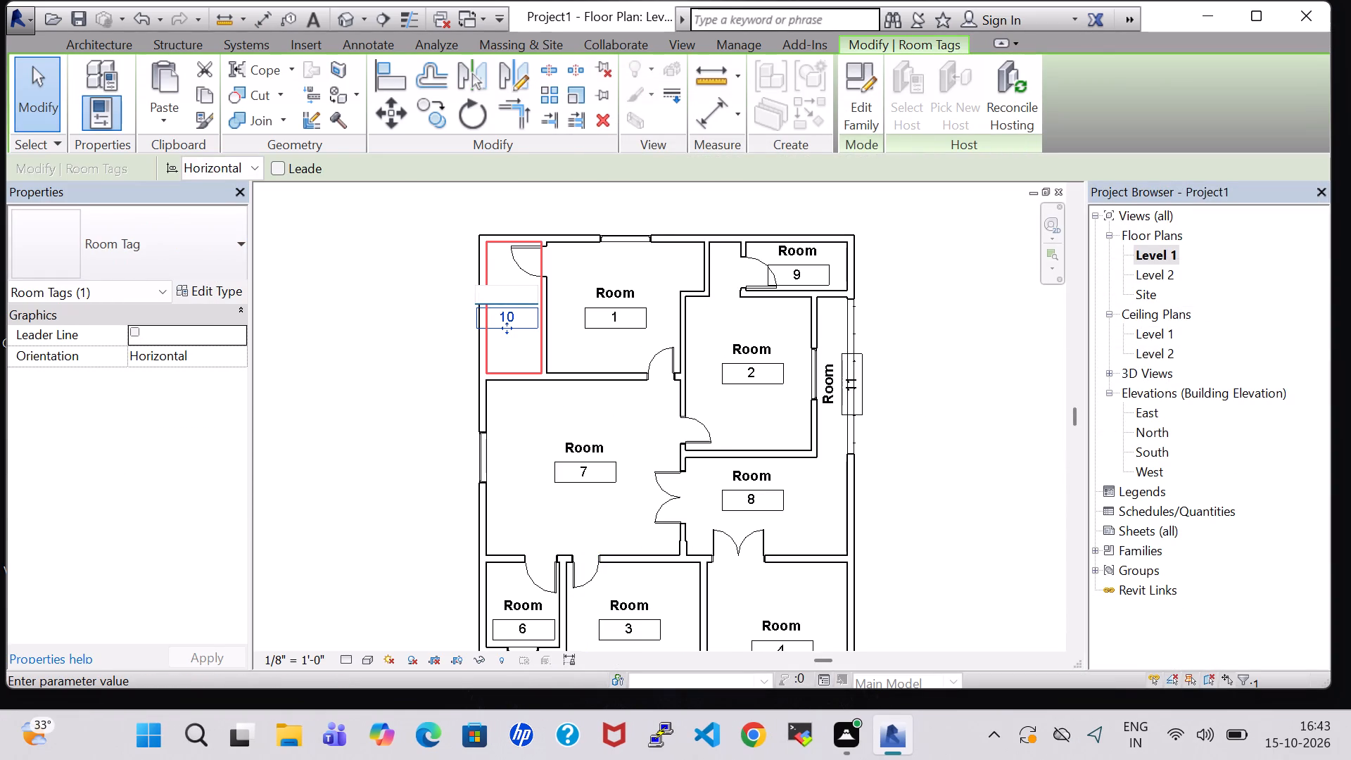
{"action": "type", "text": "BAR"}
{"action": "key", "text": "BackSpace"}
{"action": "type", "text": "TH"}
{"action": "key", "text": "Return"}
Nudge the BATH room tag slightly right and down to fit it inside the narrow room.
{"action": "key", "text": "Right"}
{"action": "key", "text": "Right"}
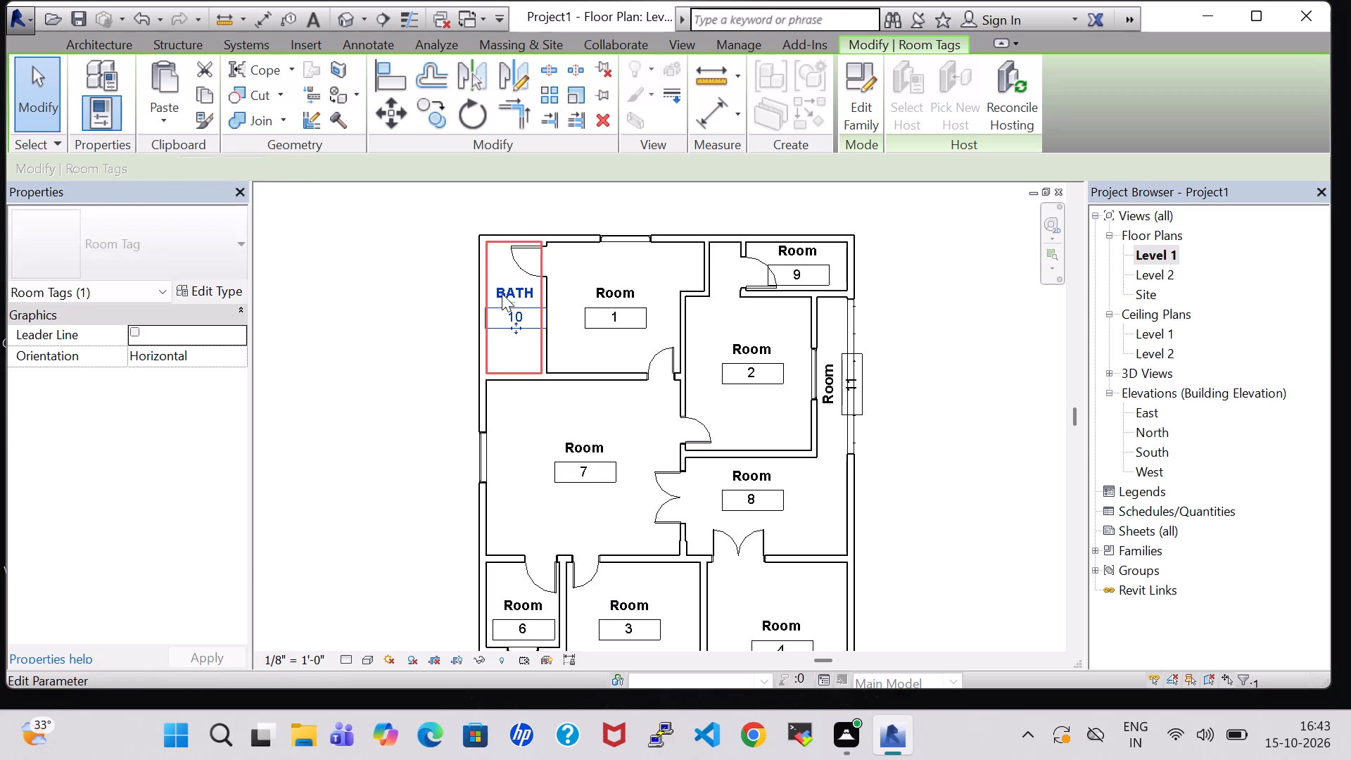
{"action": "key", "text": "Down"}
{"action": "key", "text": "Down"}
{"action": "key", "text": "Down"}
{"action": "key", "text": "Down"}
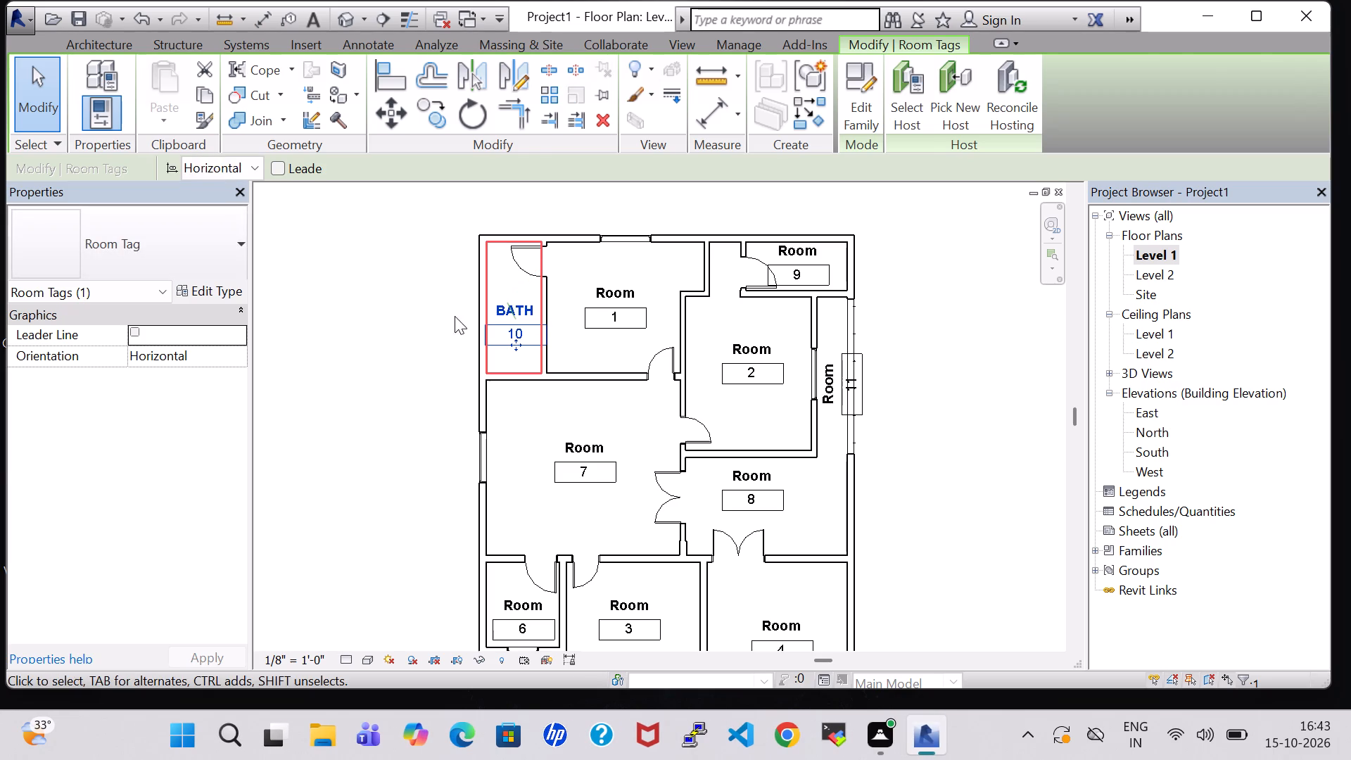
{"action": "left_click", "coordinate": [414, 324]}
Turn off Show Room Number in the Room Tag type.
{"action": "left_click", "coordinate": [509, 304]}
{"action": "left_click", "coordinate": [197, 286]}
{"action": "left_click", "coordinate": [963, 328]}
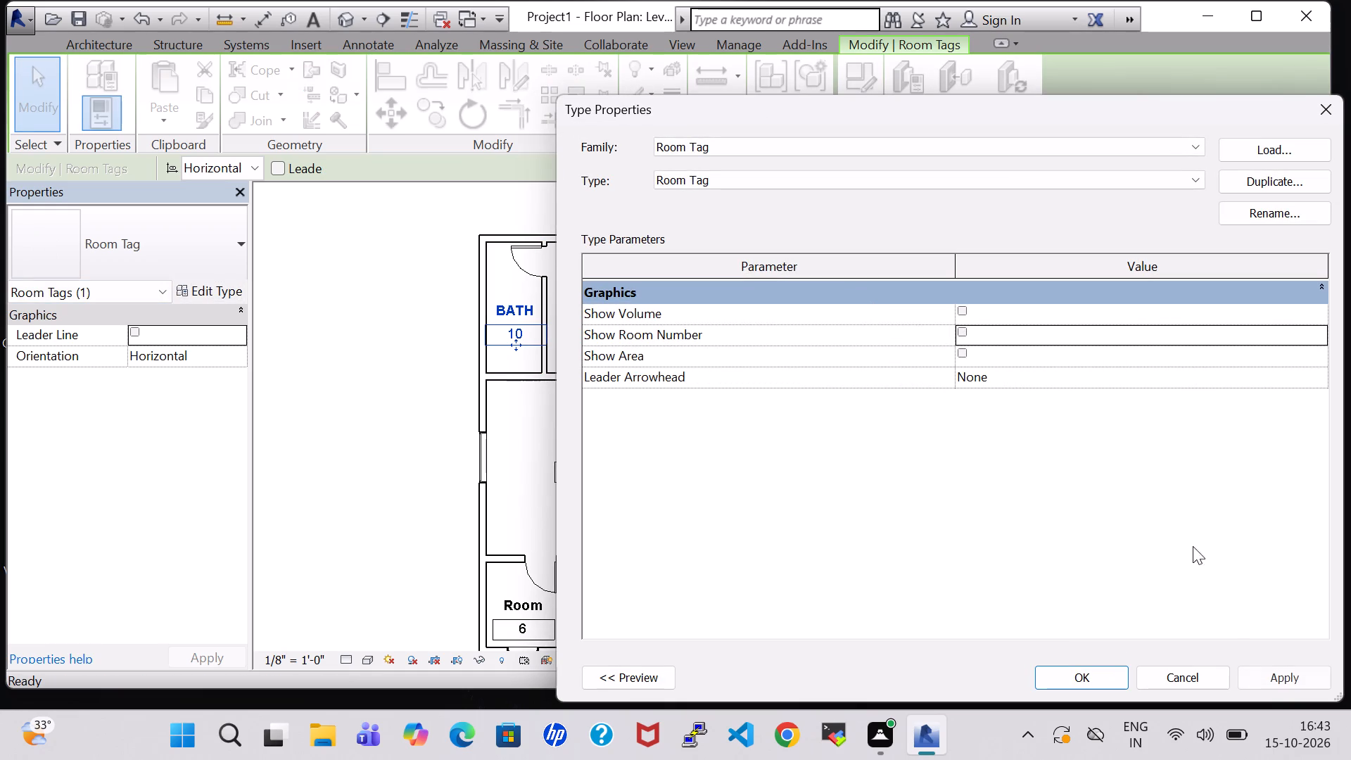
{"action": "left_click", "coordinate": [1281, 683]}
{"action": "left_click", "coordinate": [1089, 676]}
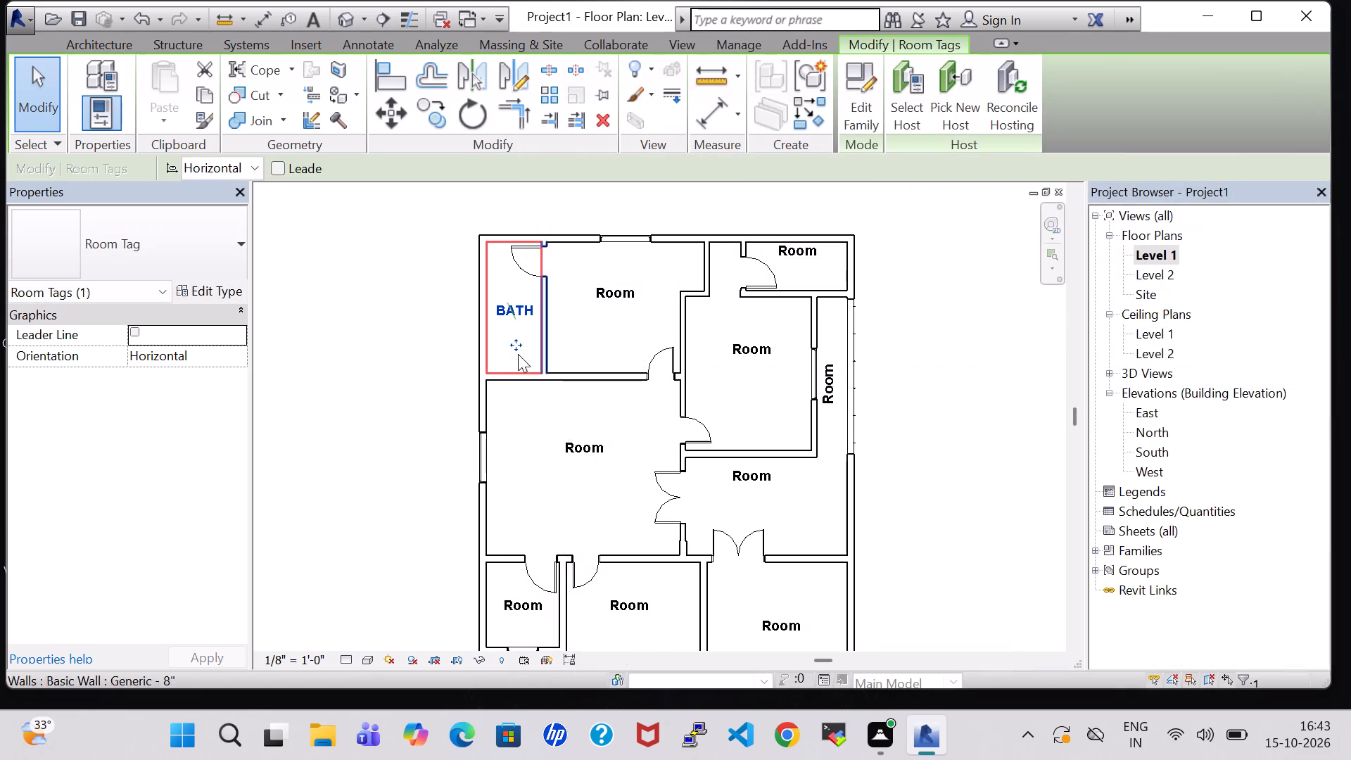
{"action": "left_click", "coordinate": [356, 291]}
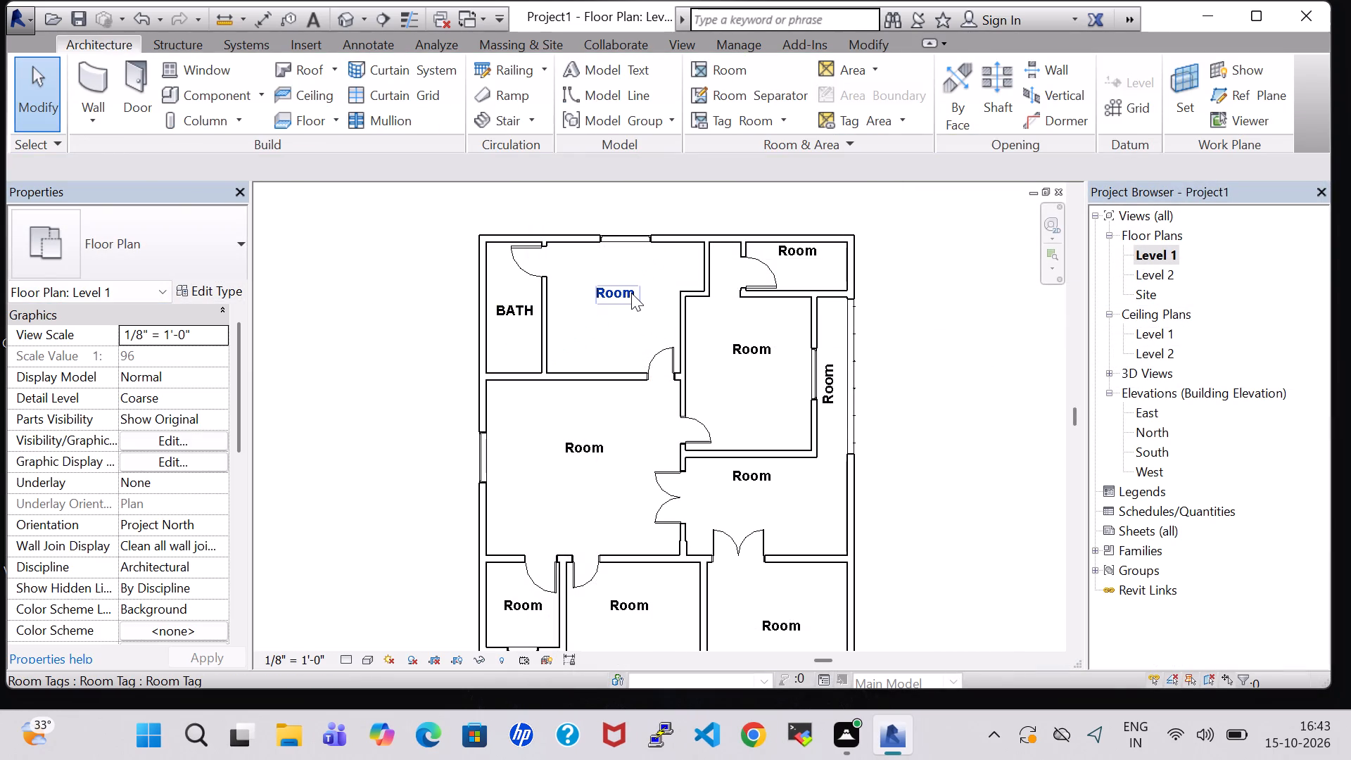
Rename the upper middle room beside BATH as BED ROOM.
{"action": "double_click", "coordinate": [631, 293]}
{"action": "key", "text": "BackSpace"}
{"action": "type", "text": "BED ROOM"}
{"action": "key", "text": "Return"}
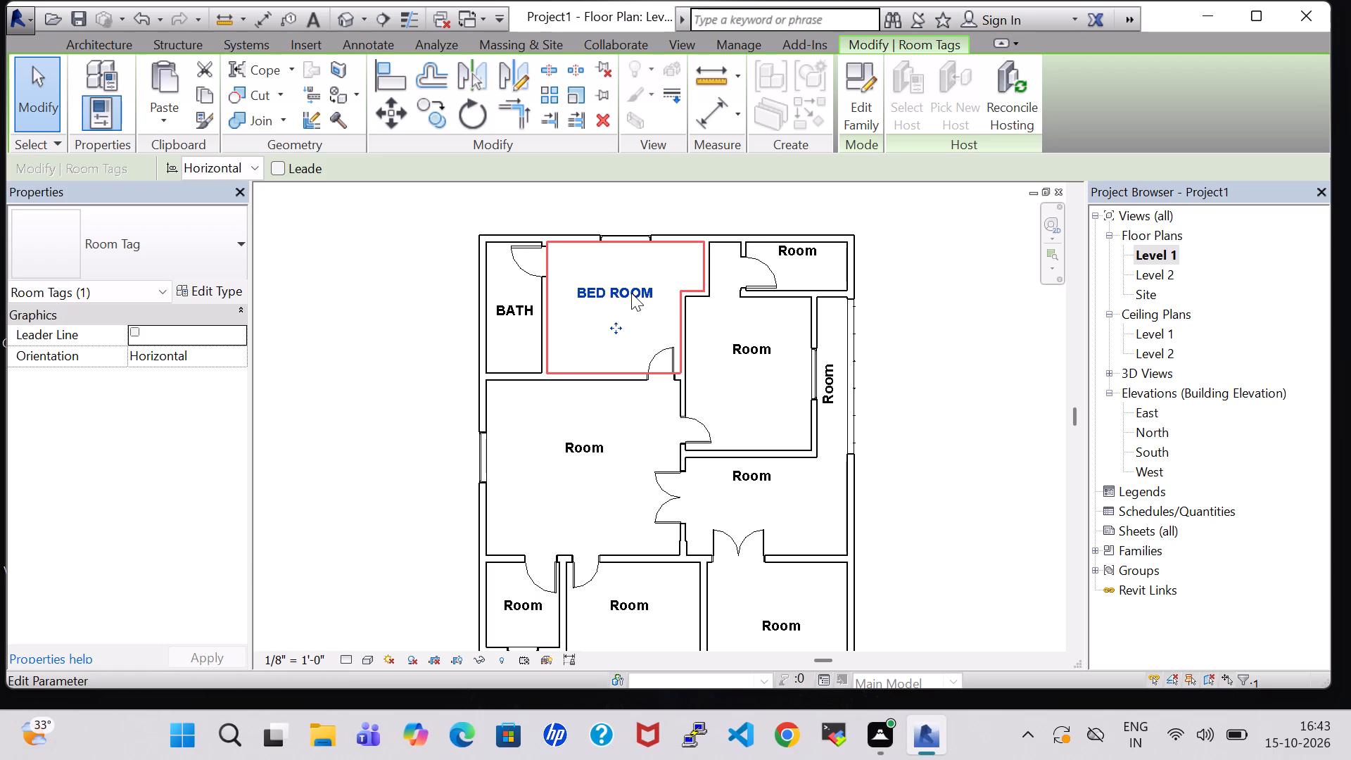
{"action": "left_click", "coordinate": [947, 288]}
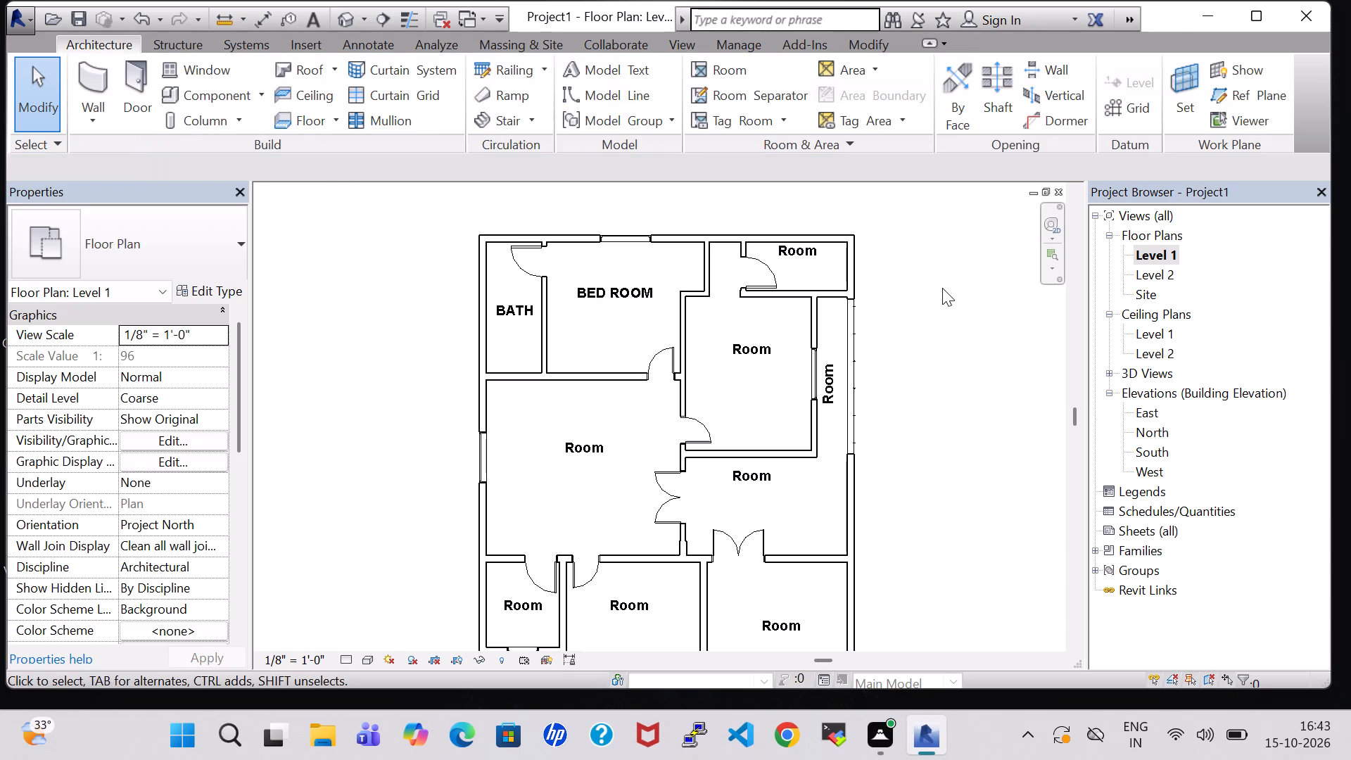
Place an additional room with a vertical tag in the narrow passage between BED ROOM and the upper-right small room.
{"action": "left_click", "coordinate": [725, 65]}
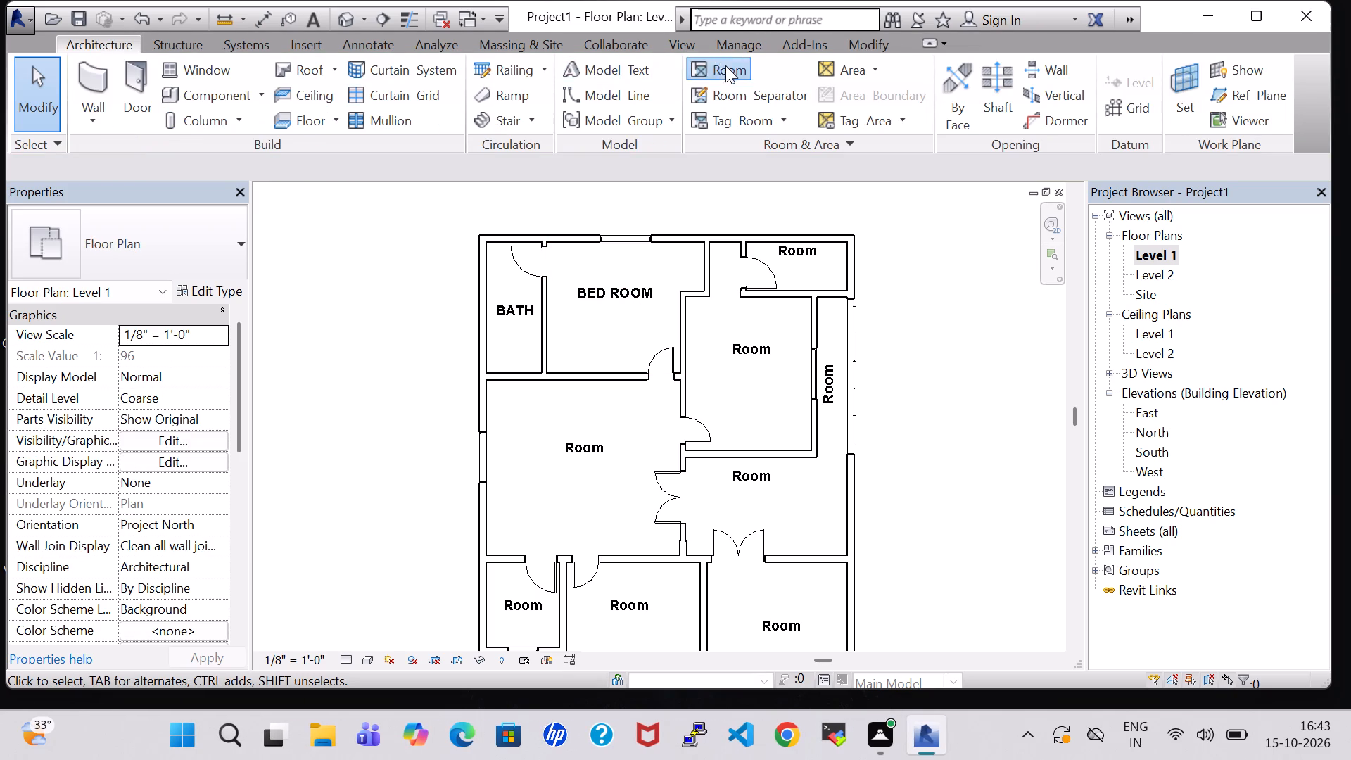
{"action": "left_click", "coordinate": [835, 186]}
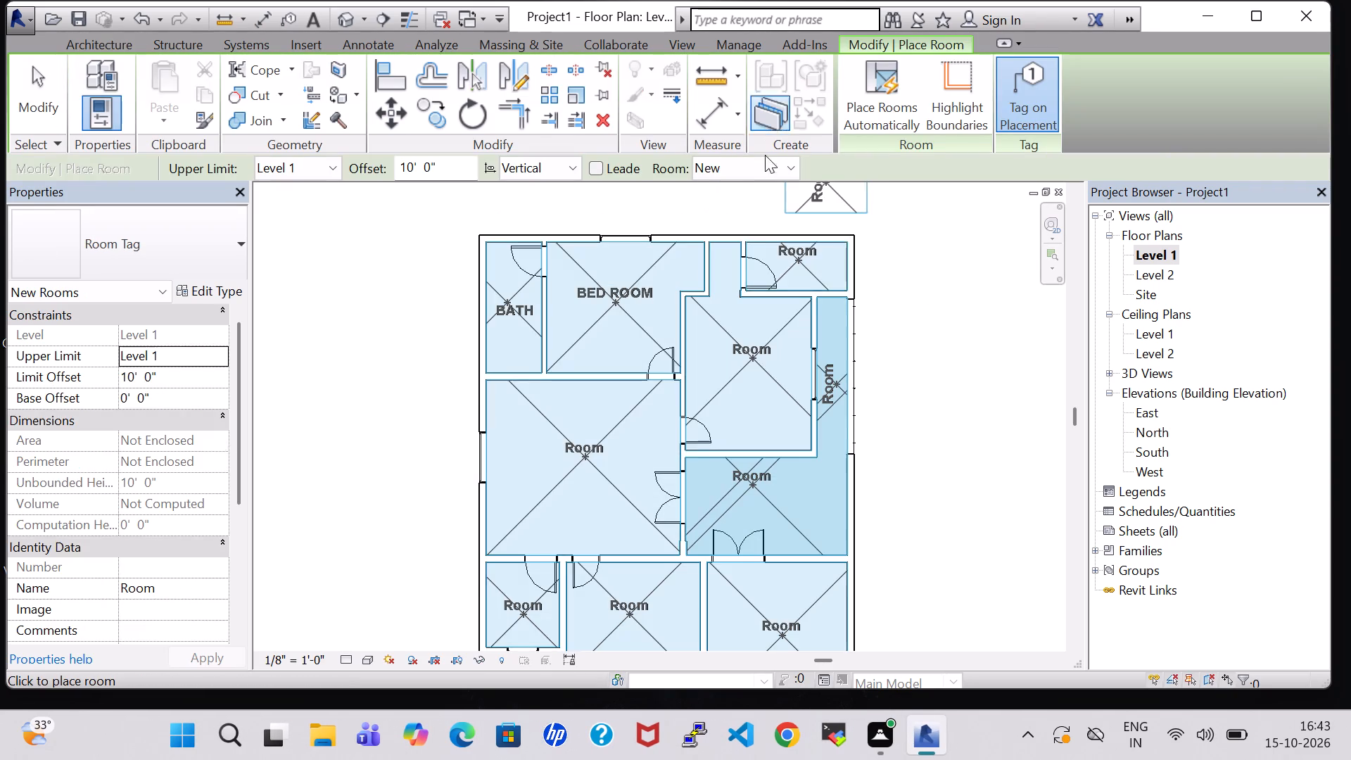
{"action": "left_click", "coordinate": [732, 272]}
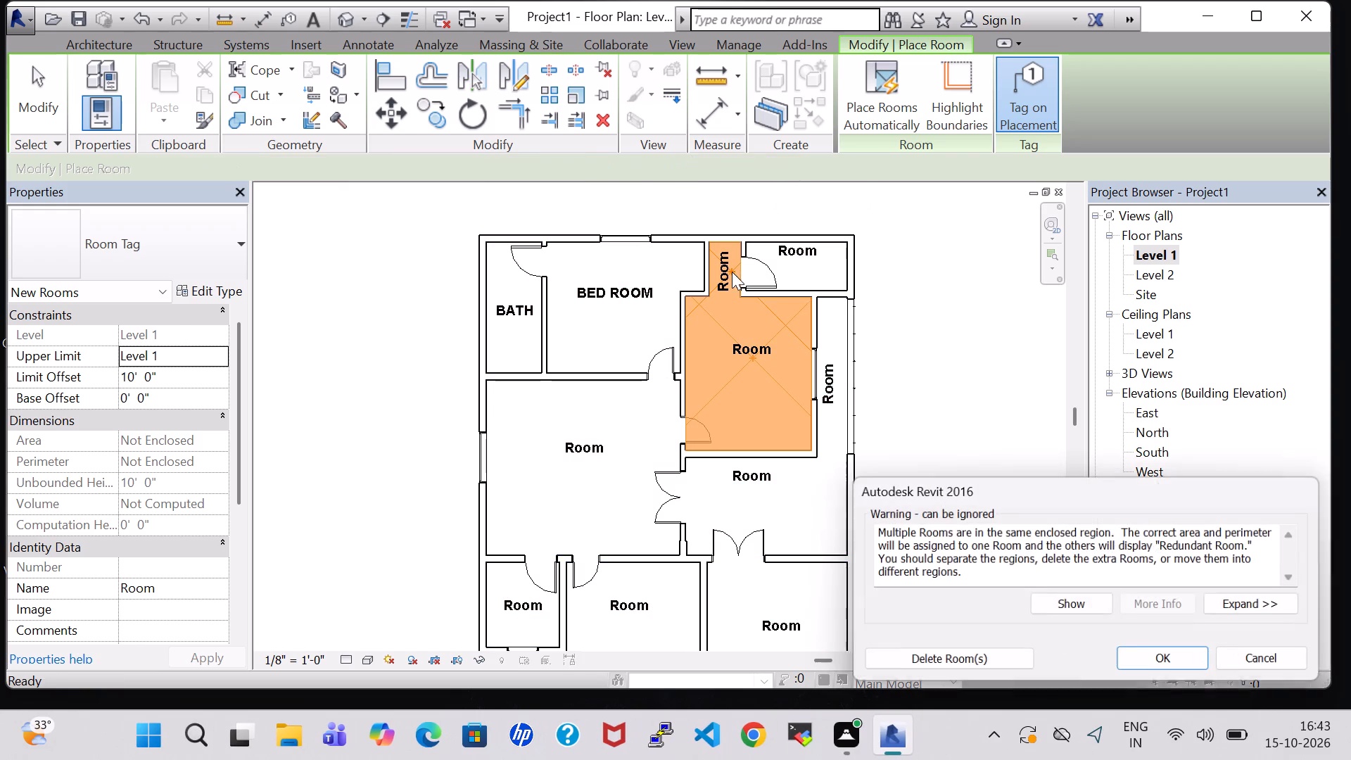
{"action": "left_click", "coordinate": [1186, 658]}
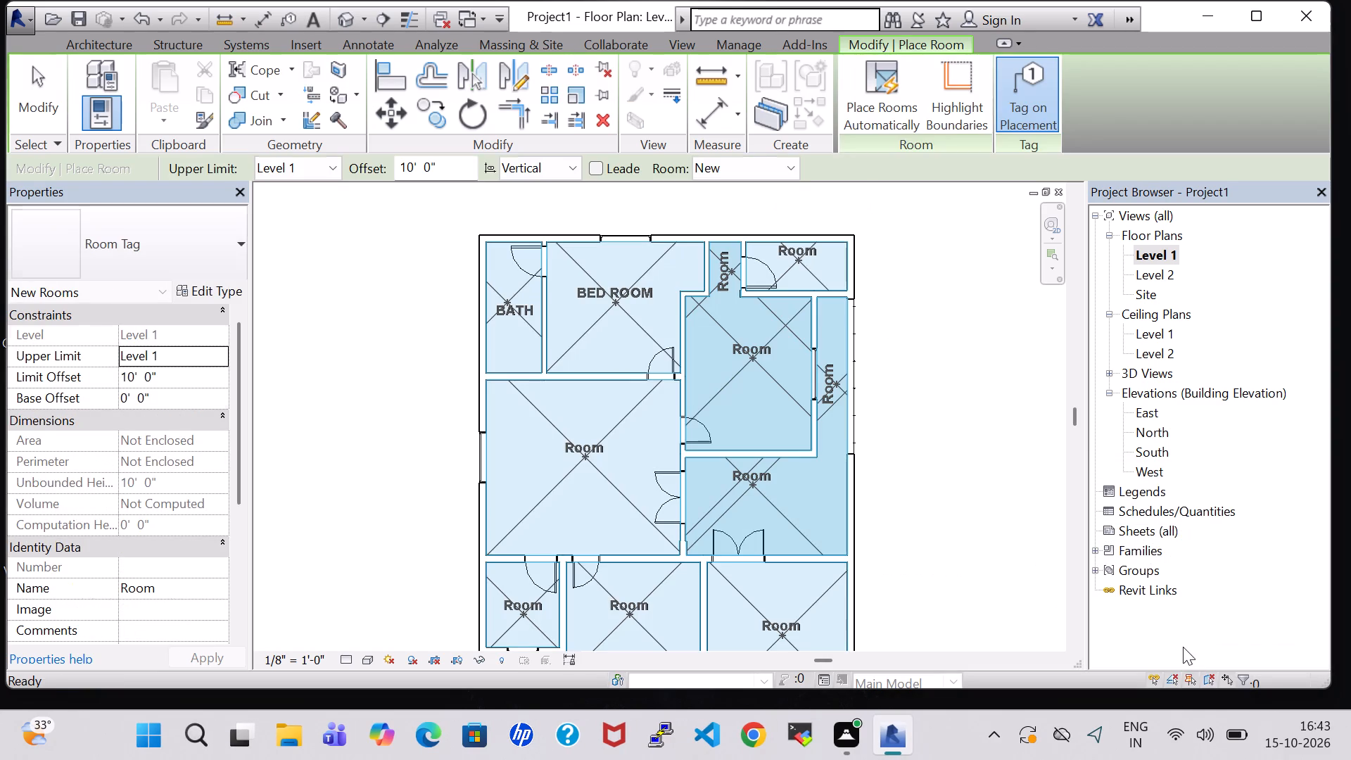
{"action": "key", "text": "Escape"}
{"action": "key", "text": "Escape"}
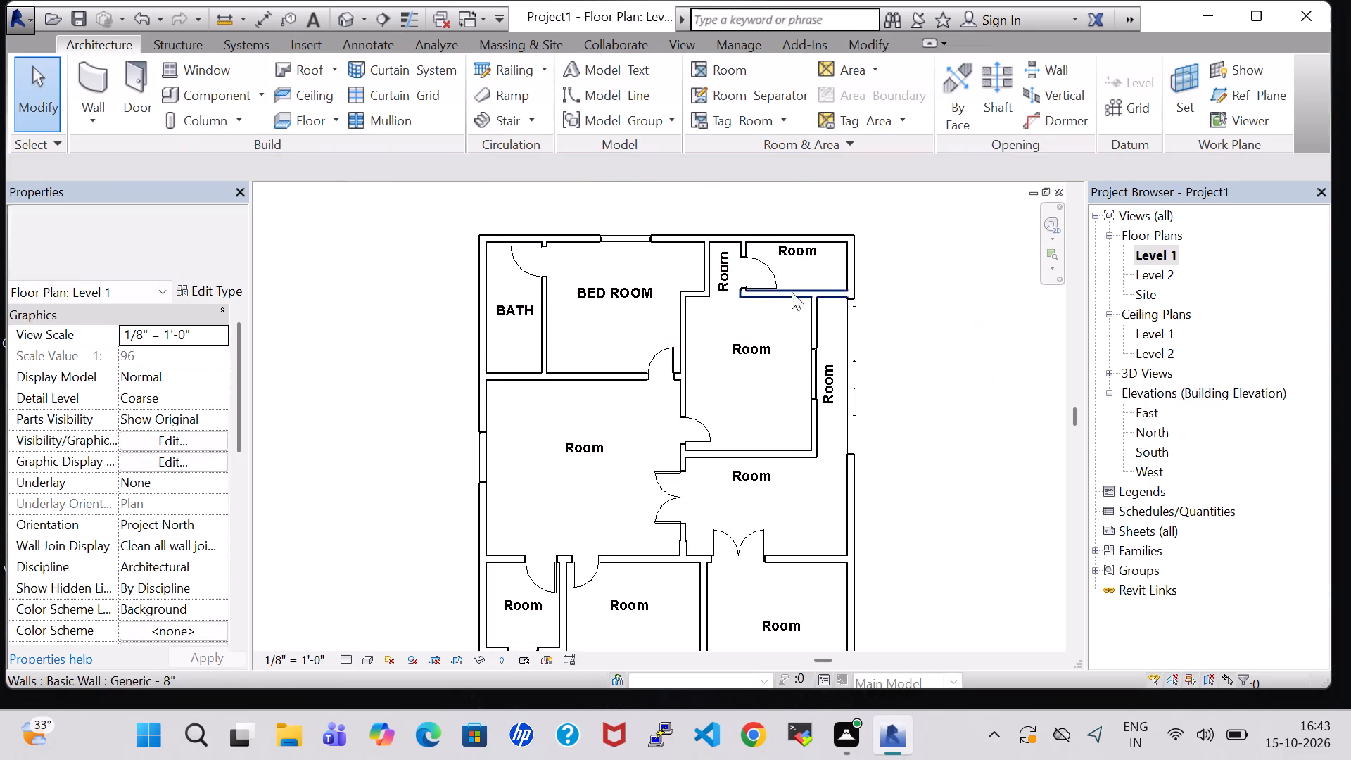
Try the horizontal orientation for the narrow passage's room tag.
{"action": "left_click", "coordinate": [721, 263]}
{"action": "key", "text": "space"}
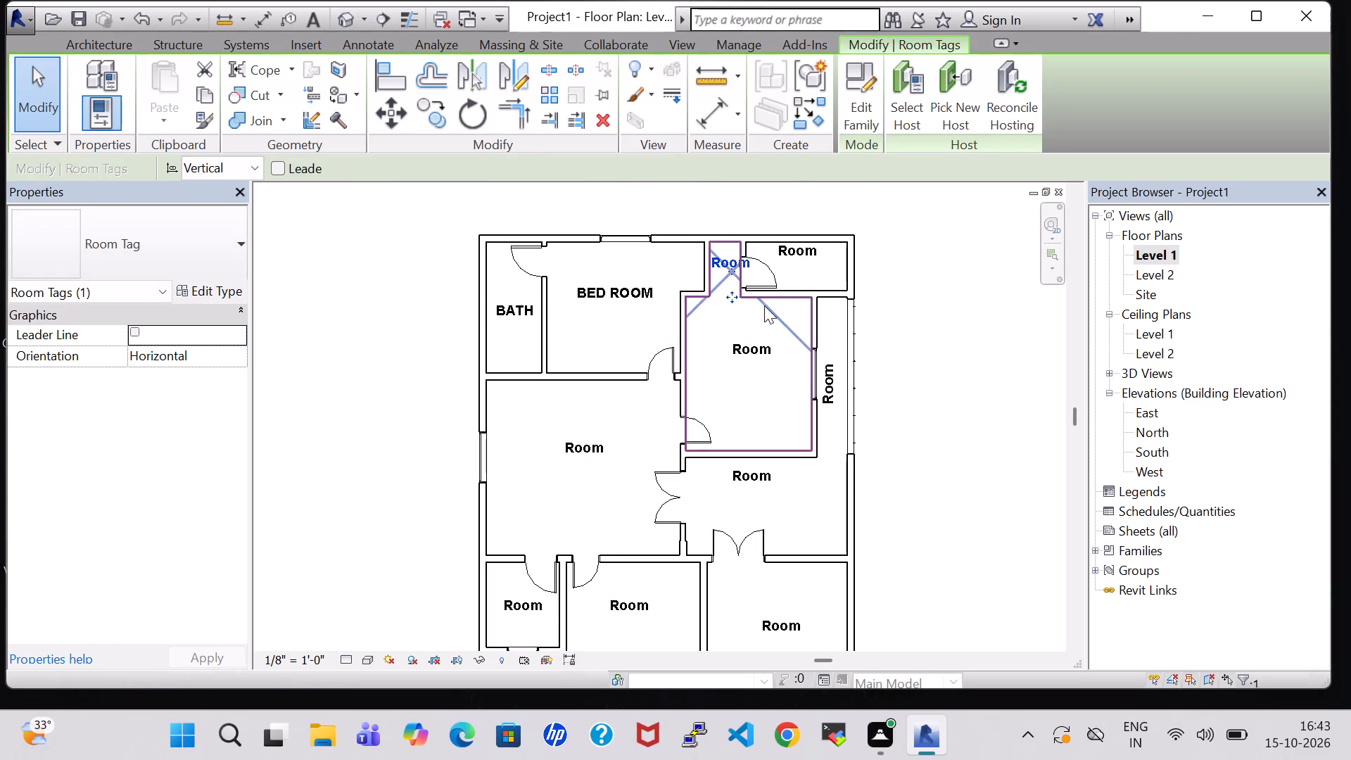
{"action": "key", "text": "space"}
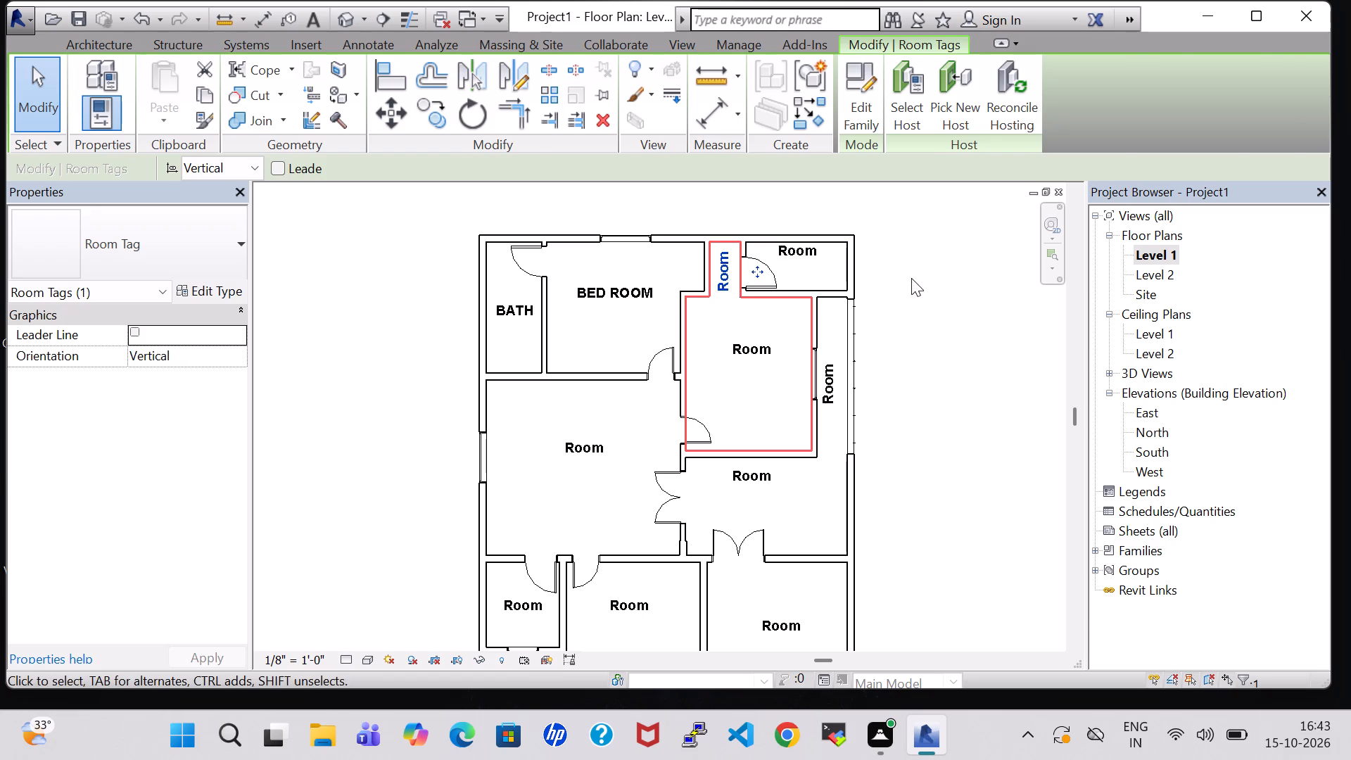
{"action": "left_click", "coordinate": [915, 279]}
Rename the upper-right small room as BATH.
{"action": "double_click", "coordinate": [804, 255]}
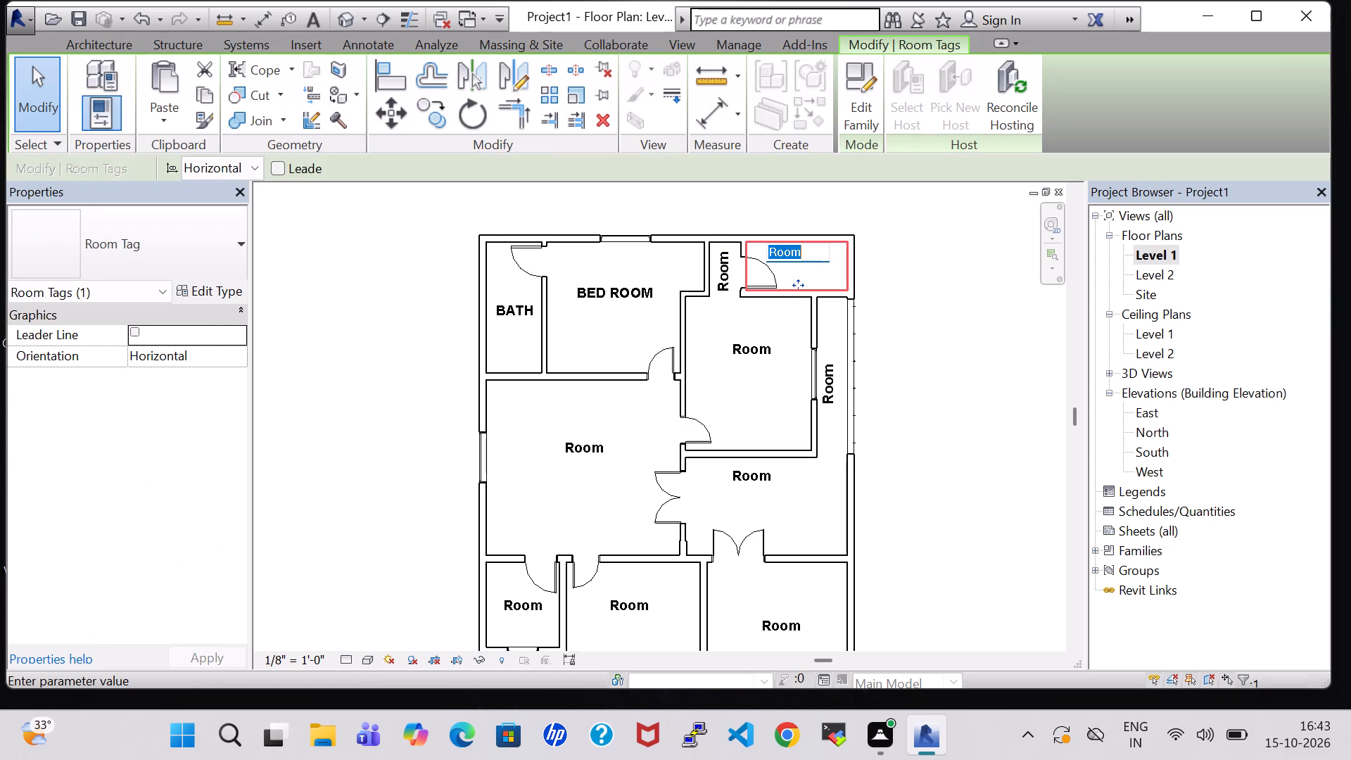
{"action": "key", "text": "BackSpace"}
{"action": "type", "text": "BATH"}
{"action": "key", "text": "Return"}
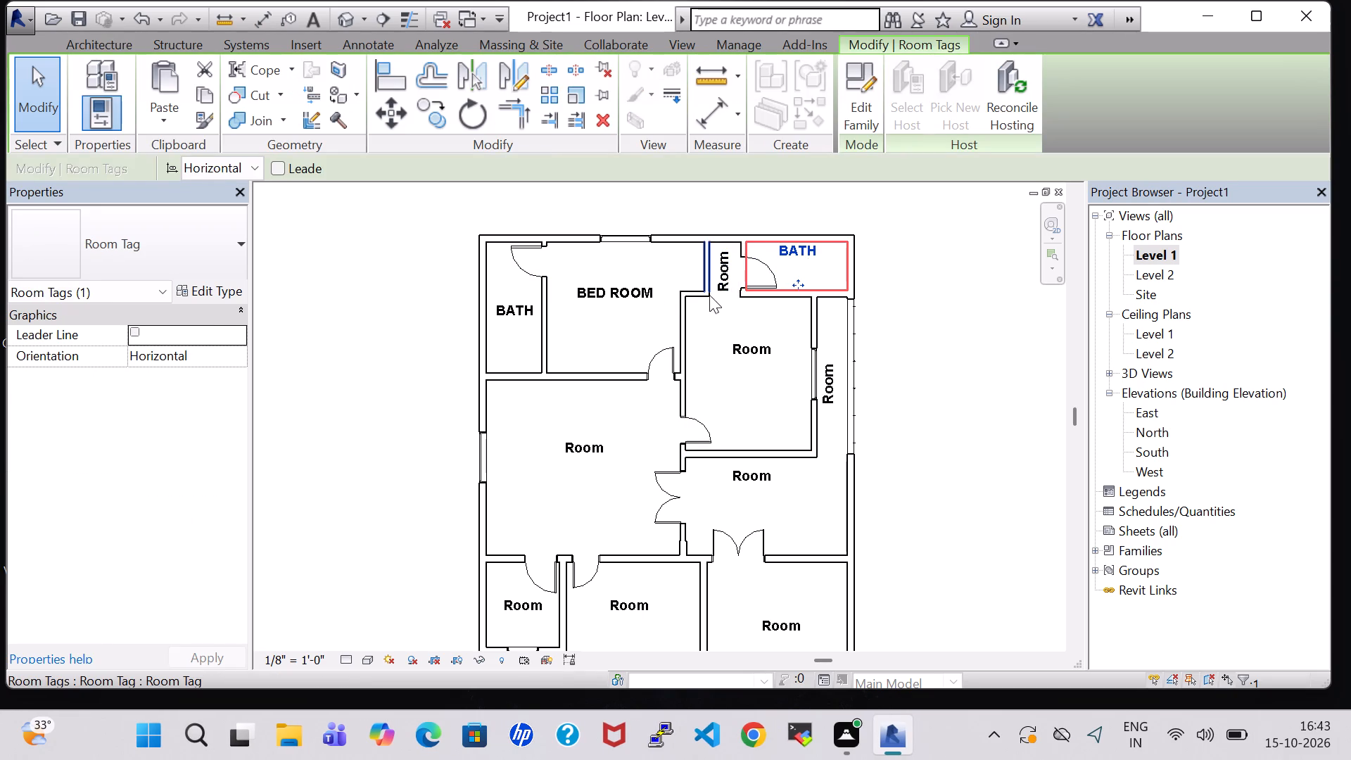
Rename the narrow passage between the upper BED ROOM and the upper-right BATH as DRESS.
{"action": "double_click", "coordinate": [728, 291]}
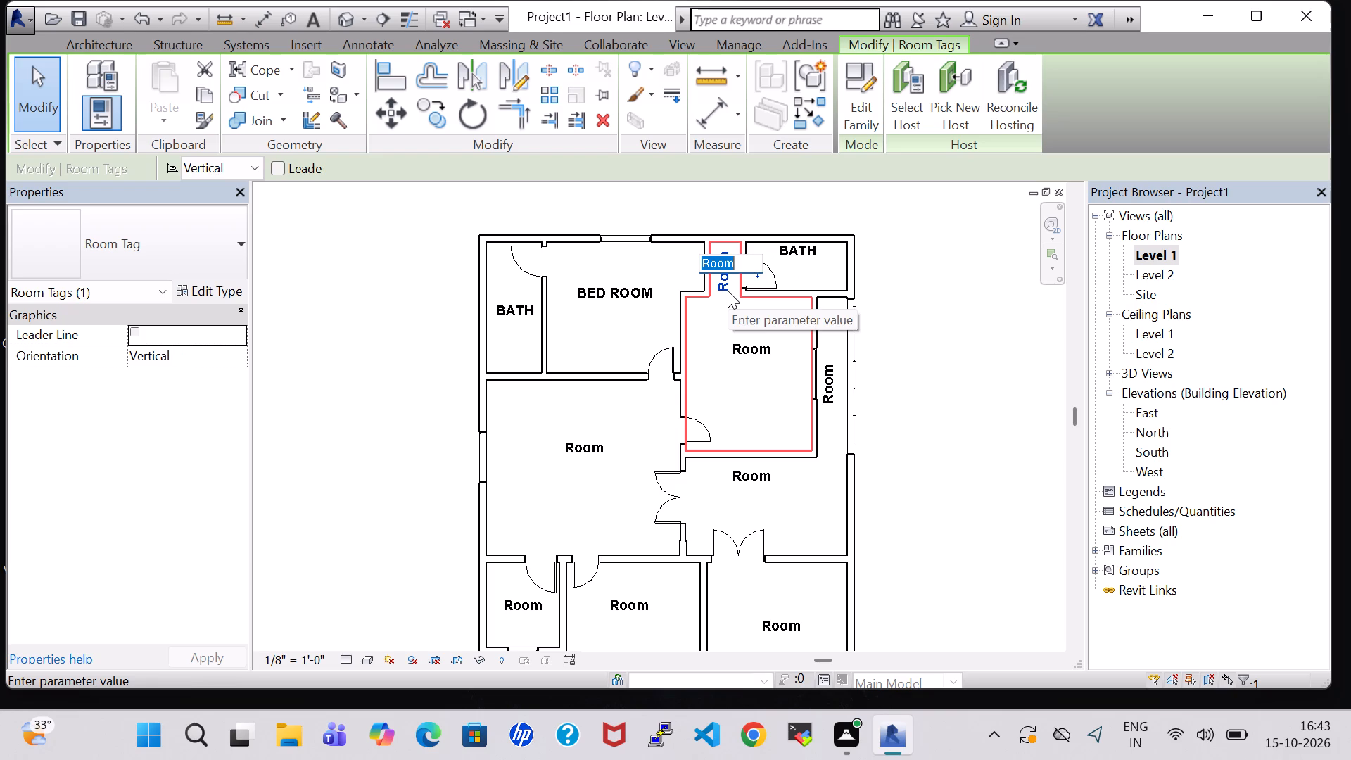
{"action": "key", "text": "BackSpace"}
{"action": "type", "text": "DRESS"}
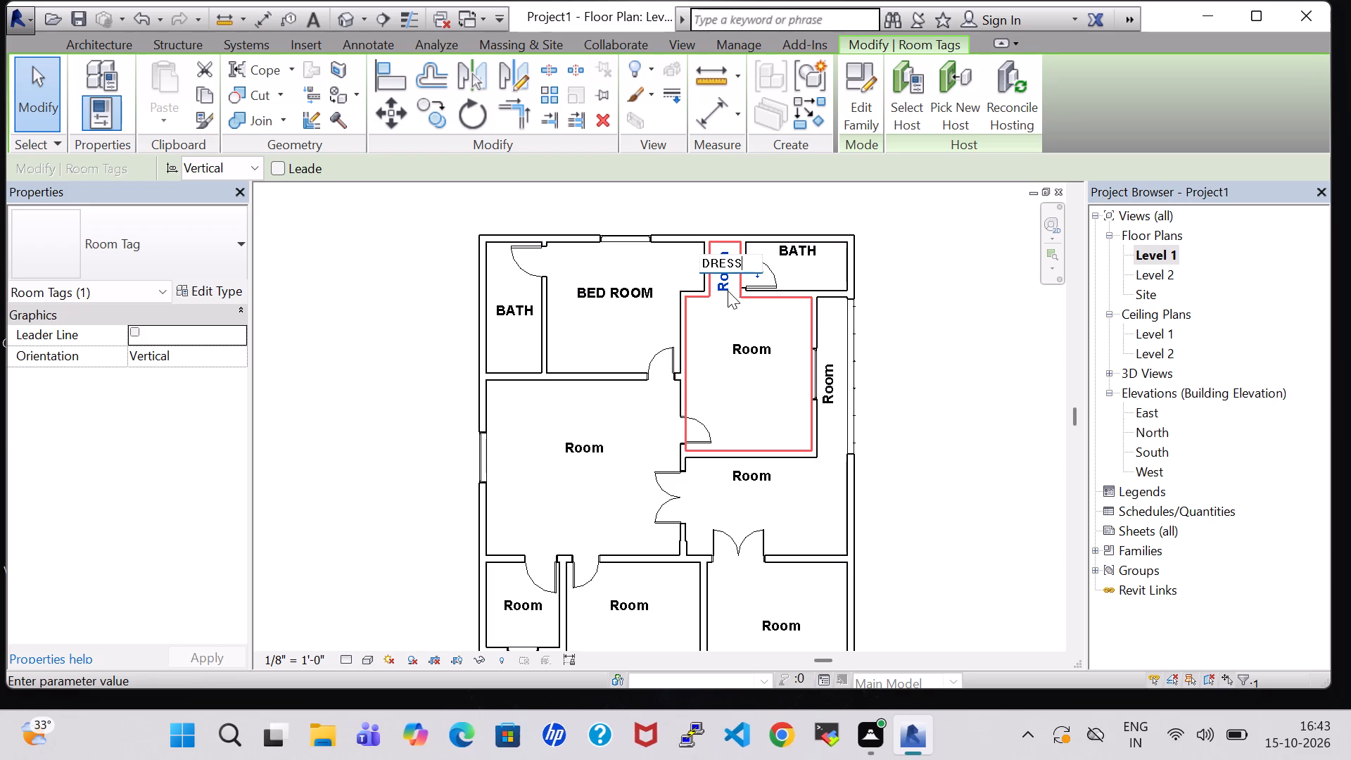
{"action": "key", "text": "Return"}
{"action": "left_click", "coordinate": [916, 340]}
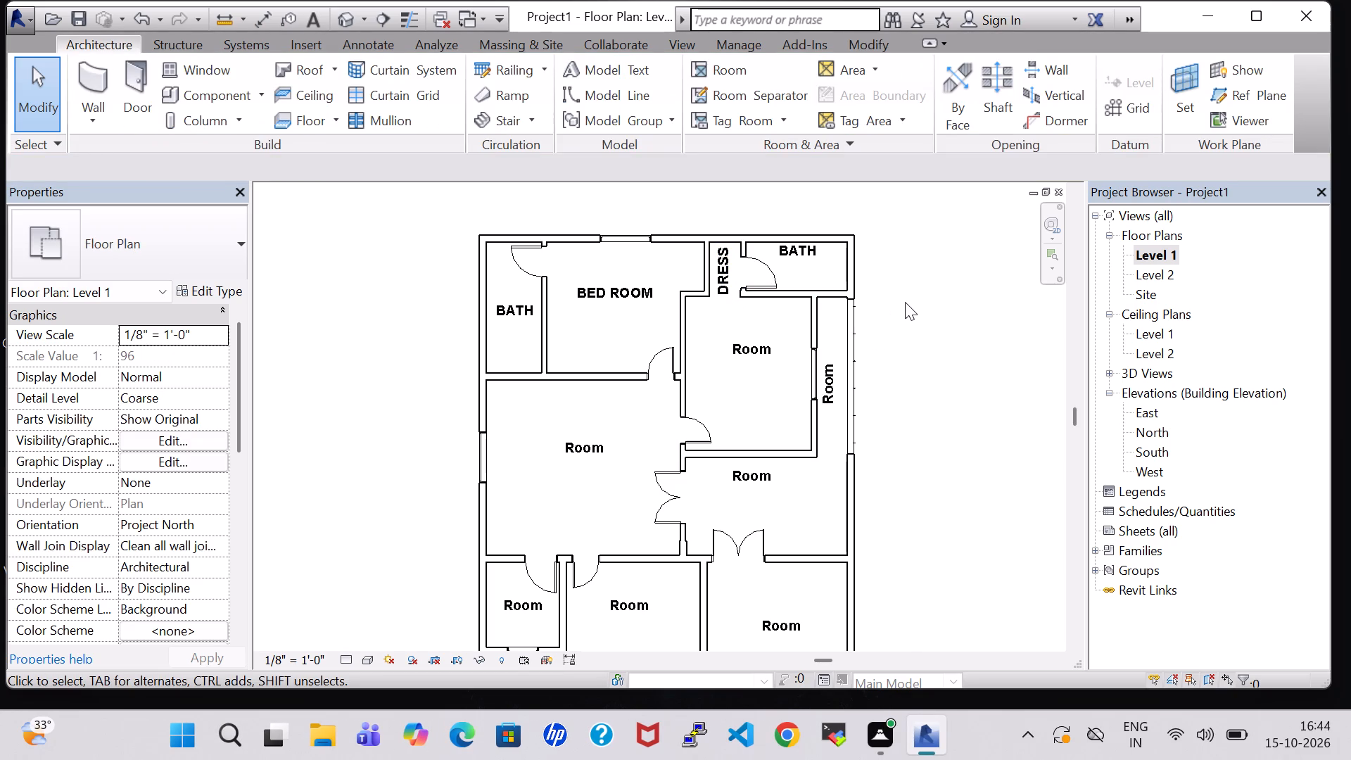
Rename the room directly below DRESS as BED ROOM.
{"action": "scroll", "coordinate": [905, 302], "scroll_direction": "up", "scroll_amount": 1}
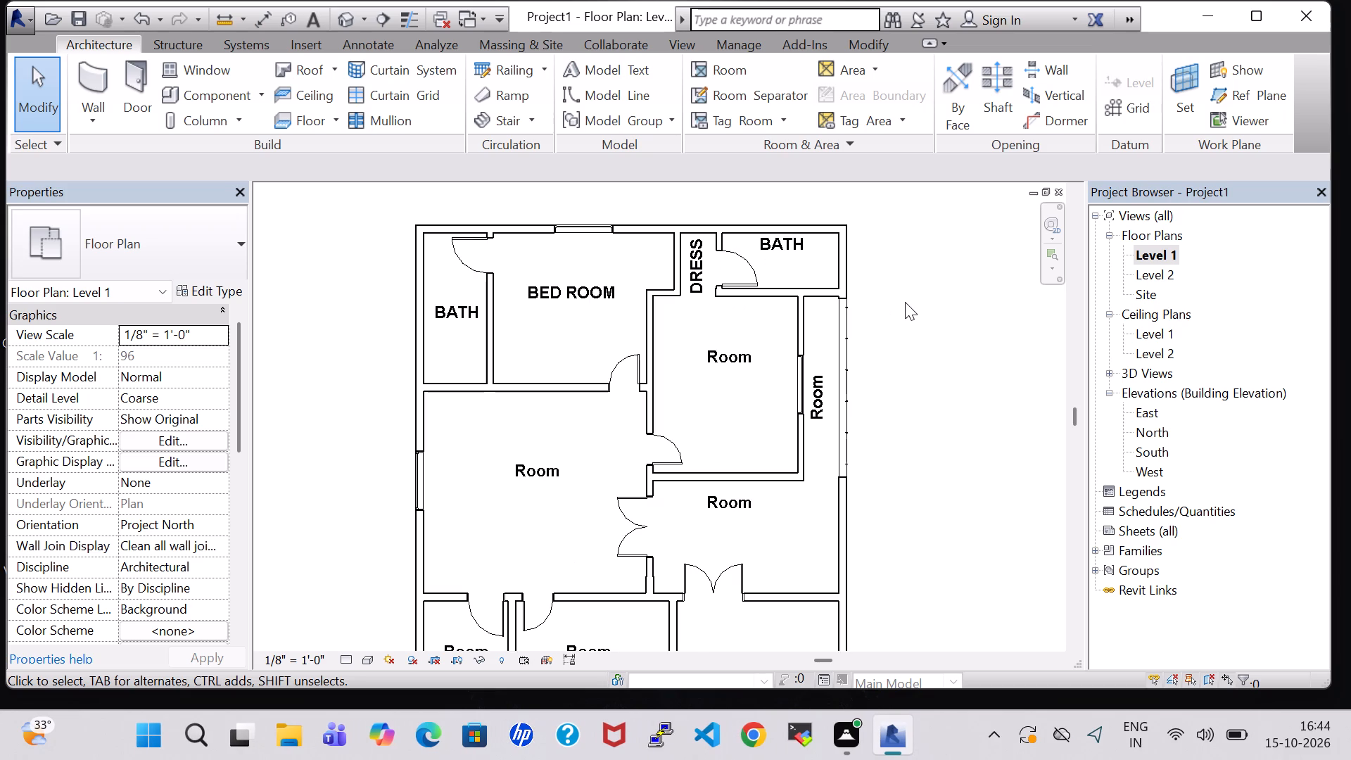
{"action": "double_click", "coordinate": [737, 348]}
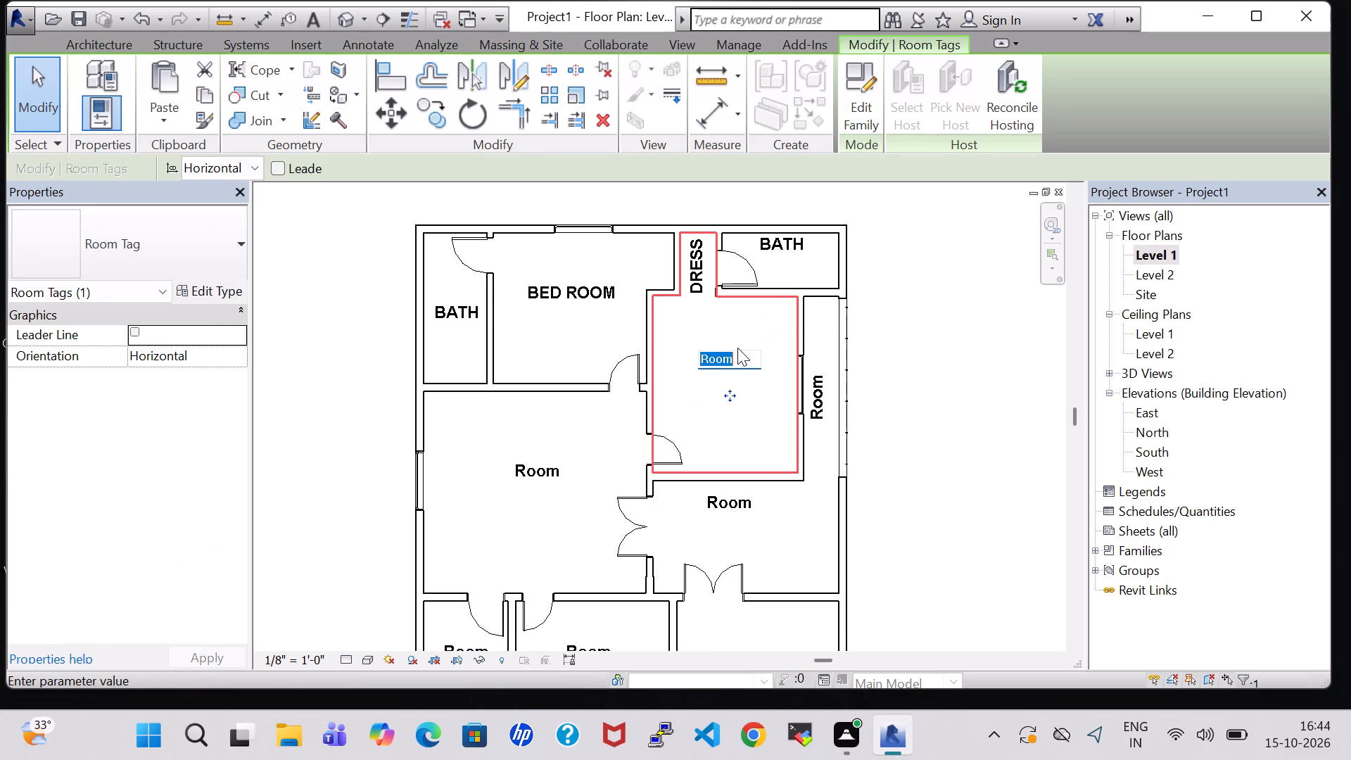
{"action": "key", "text": "BackSpace"}
{"action": "type", "text": "BED ROOM"}
{"action": "key", "text": "Return"}
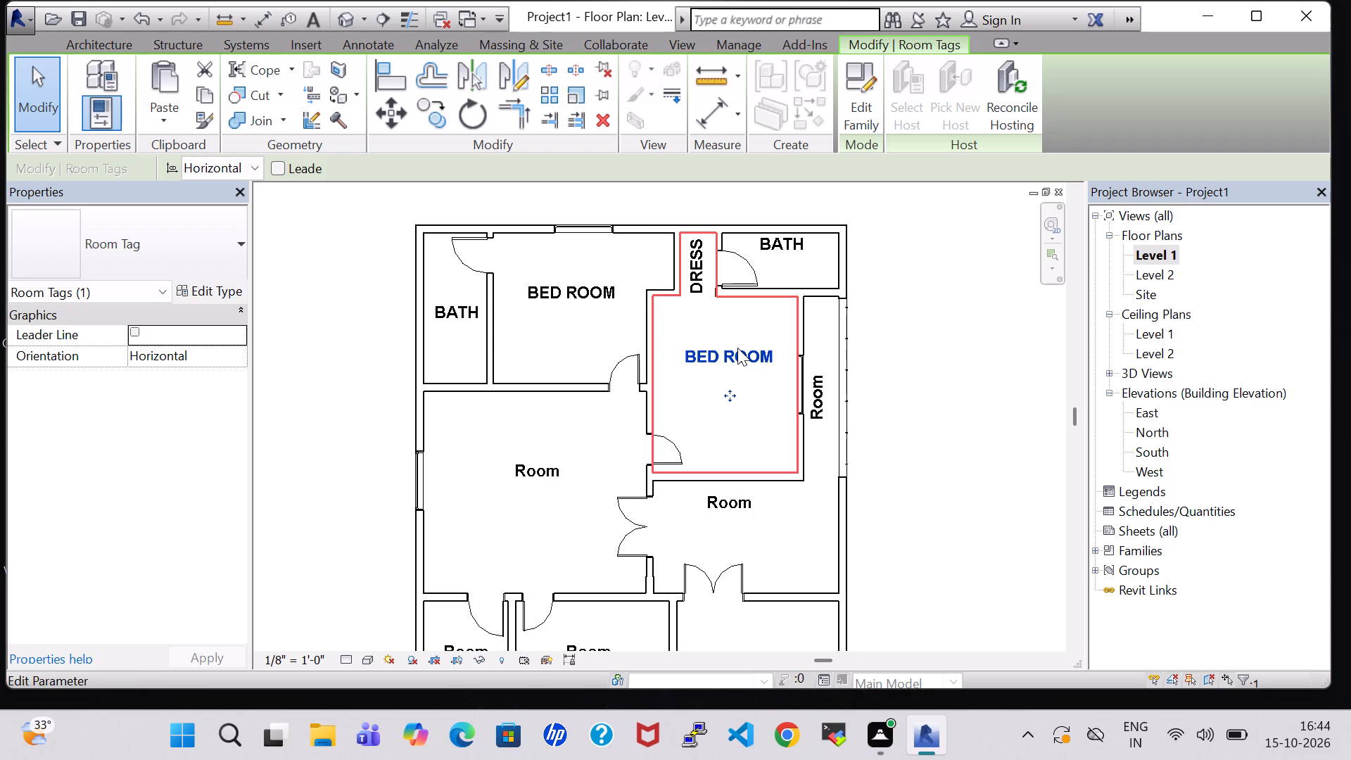
{"action": "left_click", "coordinate": [952, 357]}
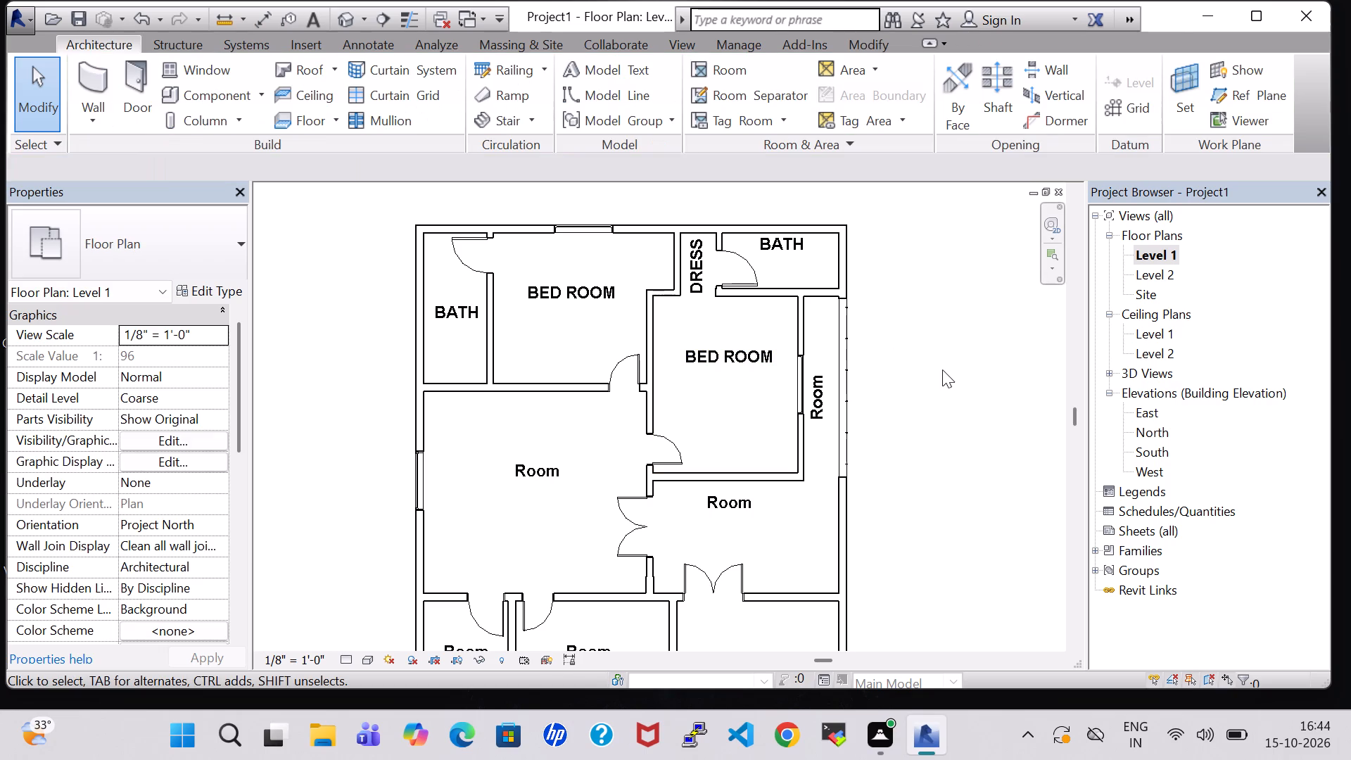
Rename the large room below the upper-left BATH and BED ROOM as TV LOUNGE, with the spelling corrected.
{"action": "middle_click_drag", "start_coordinate": [942, 369], "coordinate": [931, 367]}
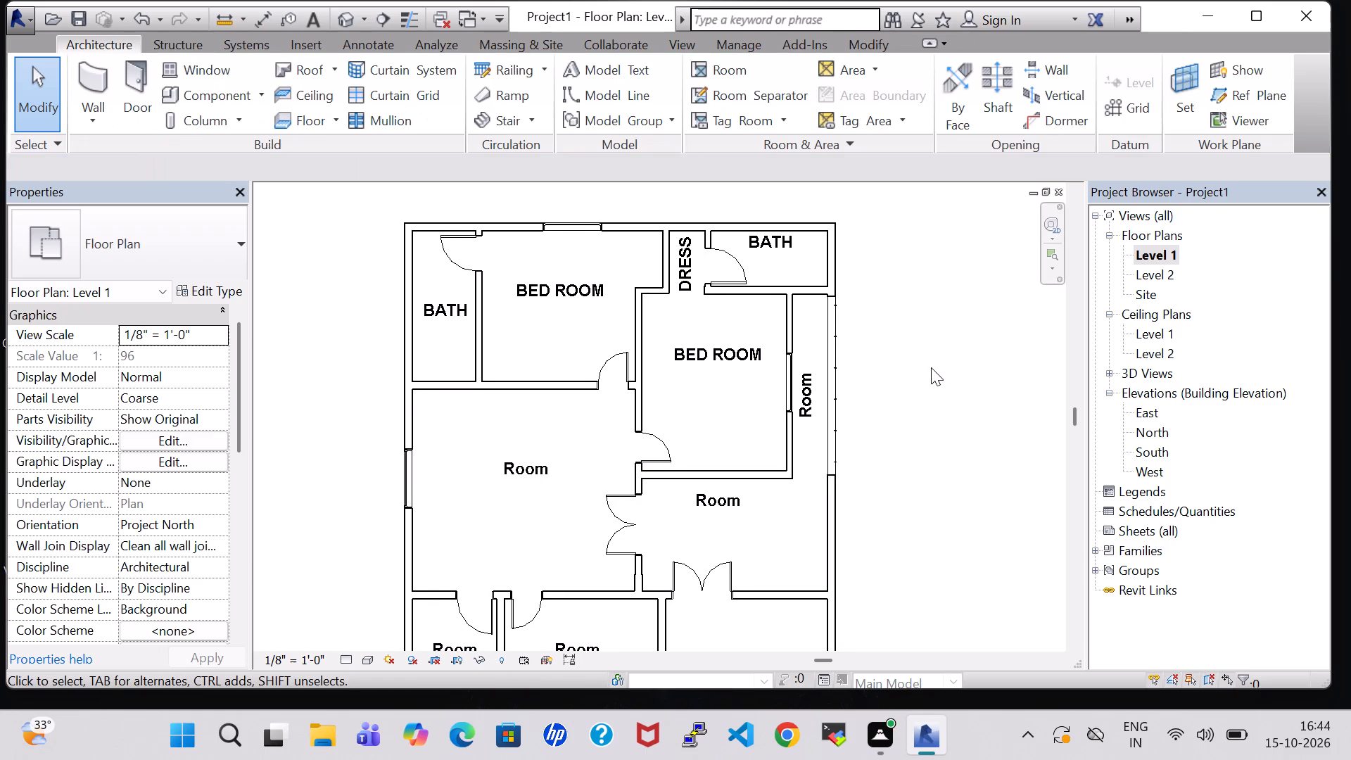
{"action": "middle_click_drag", "start_coordinate": [932, 365], "coordinate": [913, 360]}
{"action": "scroll", "coordinate": [913, 360], "scroll_direction": "down", "scroll_amount": 1}
{"action": "middle_click_drag", "start_coordinate": [913, 360], "coordinate": [916, 338]}
{"action": "middle_click_drag", "start_coordinate": [916, 332], "coordinate": [888, 323]}
{"action": "scroll", "coordinate": [888, 323], "scroll_direction": "down", "scroll_amount": 2}
{"action": "middle_click_drag", "start_coordinate": [888, 323], "coordinate": [874, 310]}
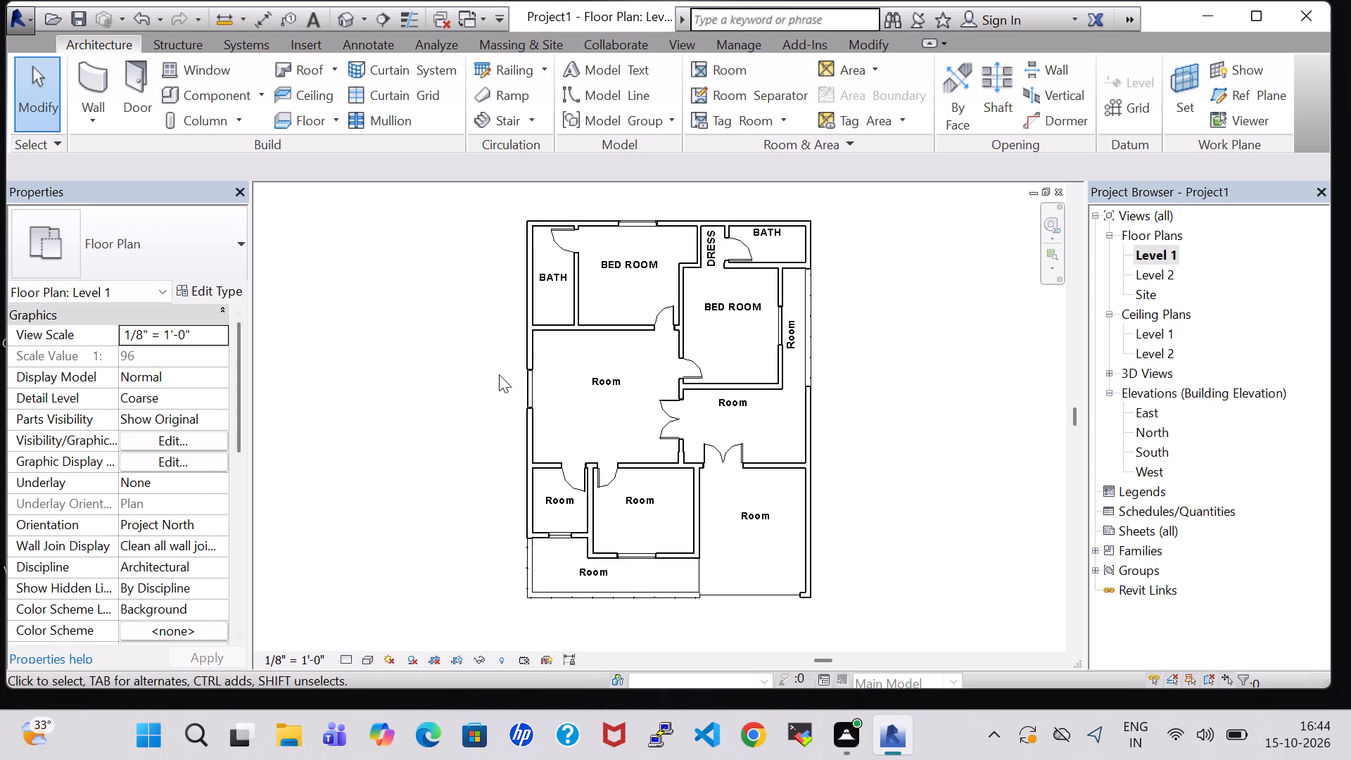
{"action": "double_click", "coordinate": [601, 377]}
{"action": "key", "text": "BackSpace"}
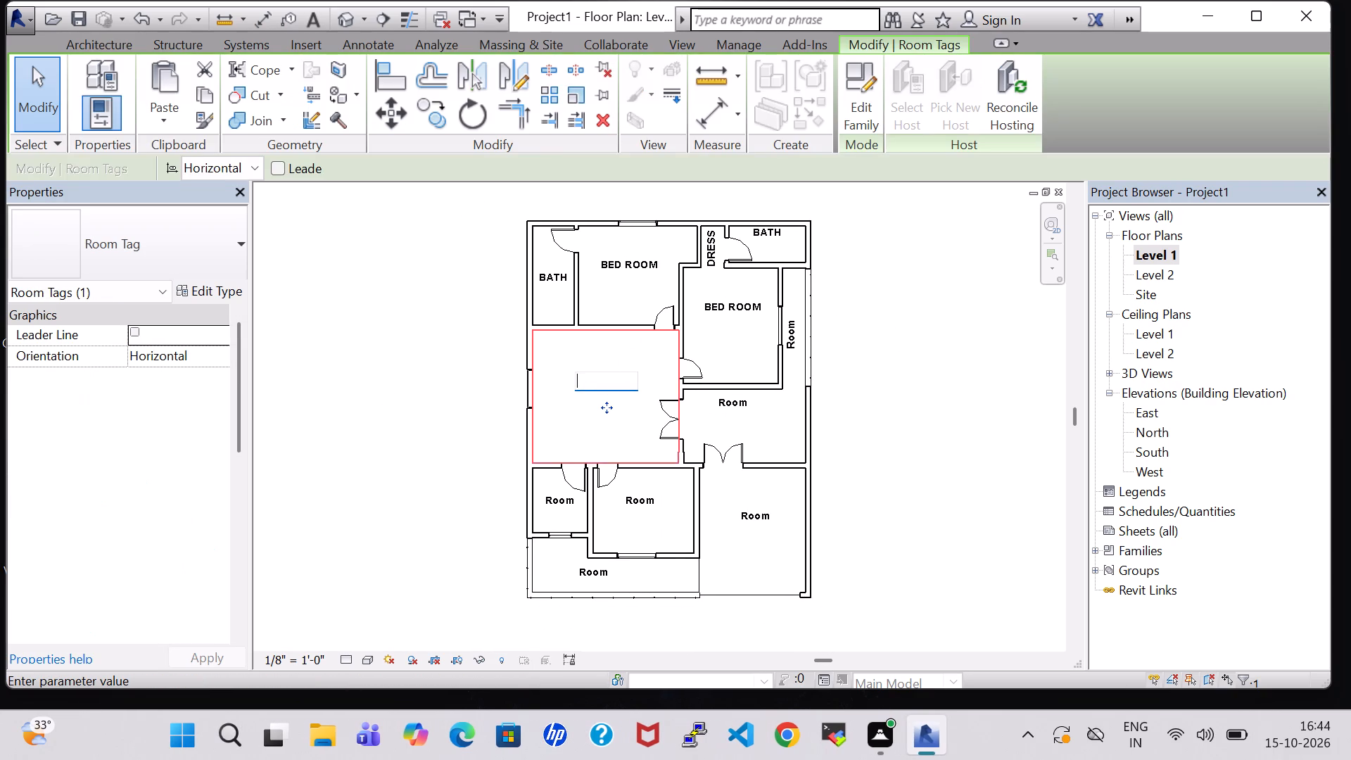
{"action": "type", "text": "TV"}
{"action": "key", "text": "space"}
{"action": "type", "text": "LOUN"}
{"action": "type", "text": "NGE"}
{"action": "key", "text": "Return"}
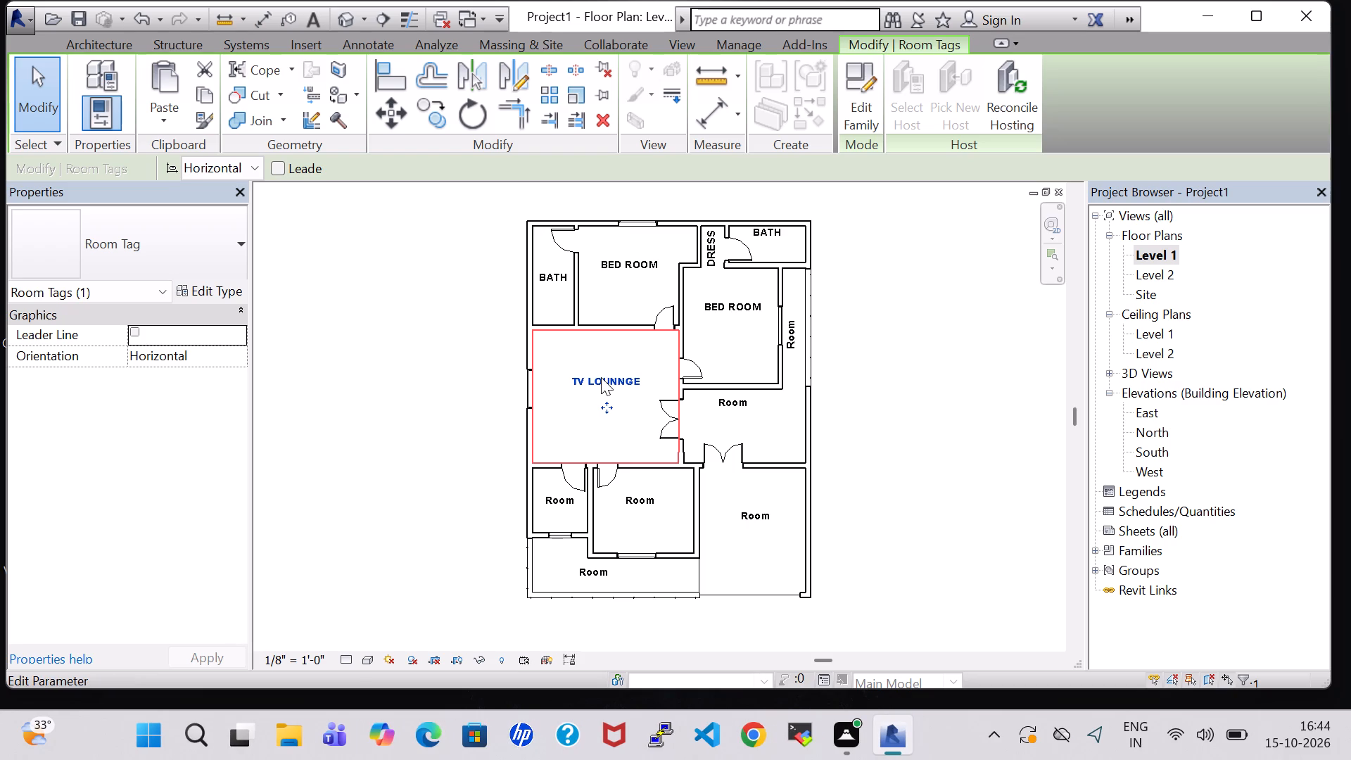
{"action": "double_click", "coordinate": [614, 384]}
{"action": "left_click", "coordinate": [602, 378]}
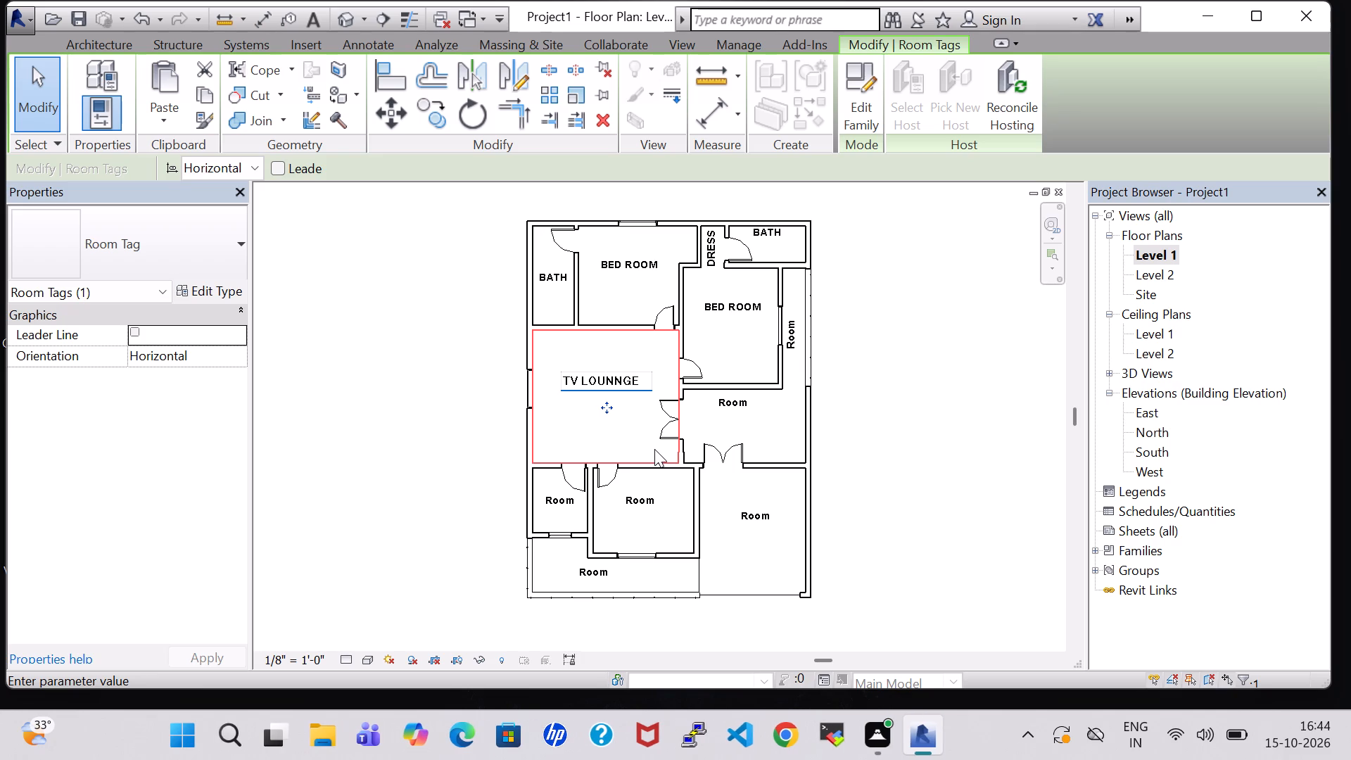
{"action": "key", "text": "Right"}
{"action": "key", "text": "BackSpace"}
{"action": "key", "text": "Return"}
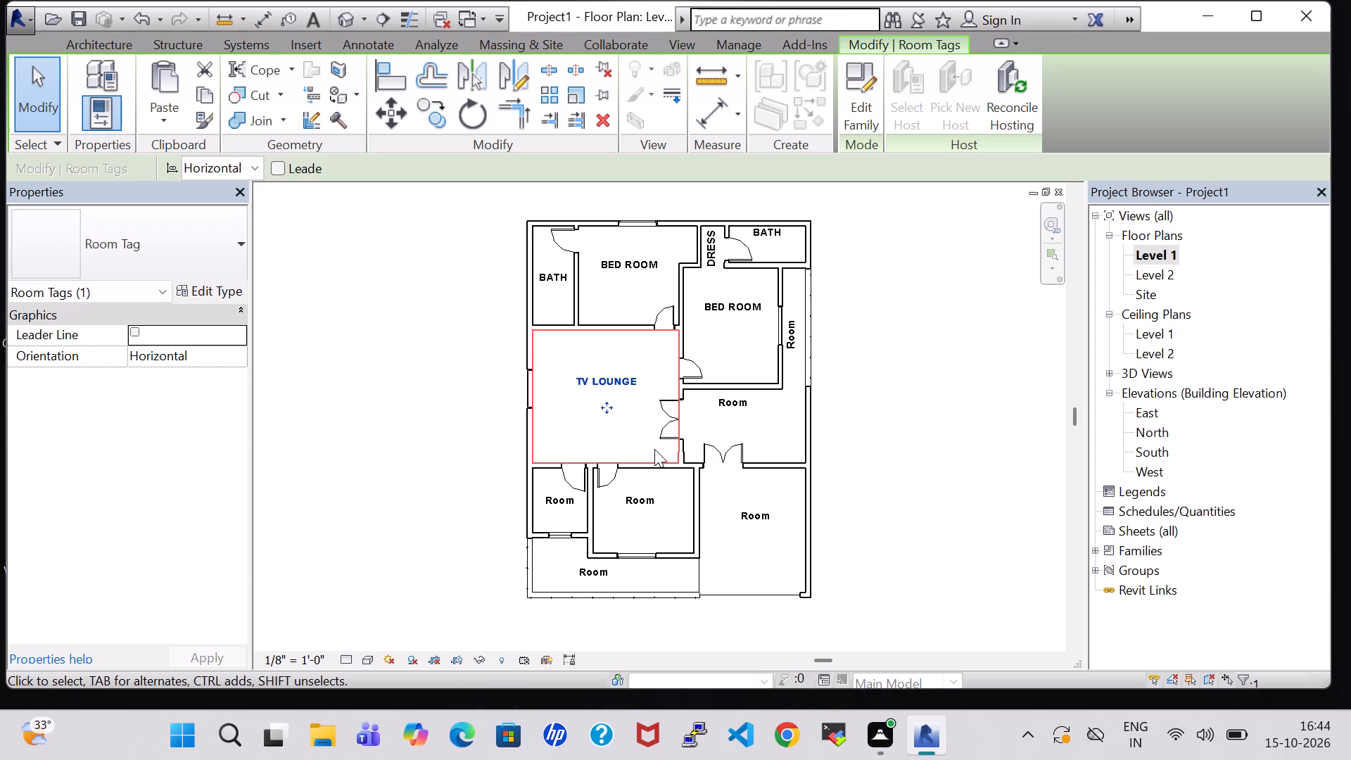
{"action": "left_click", "coordinate": [941, 463]}
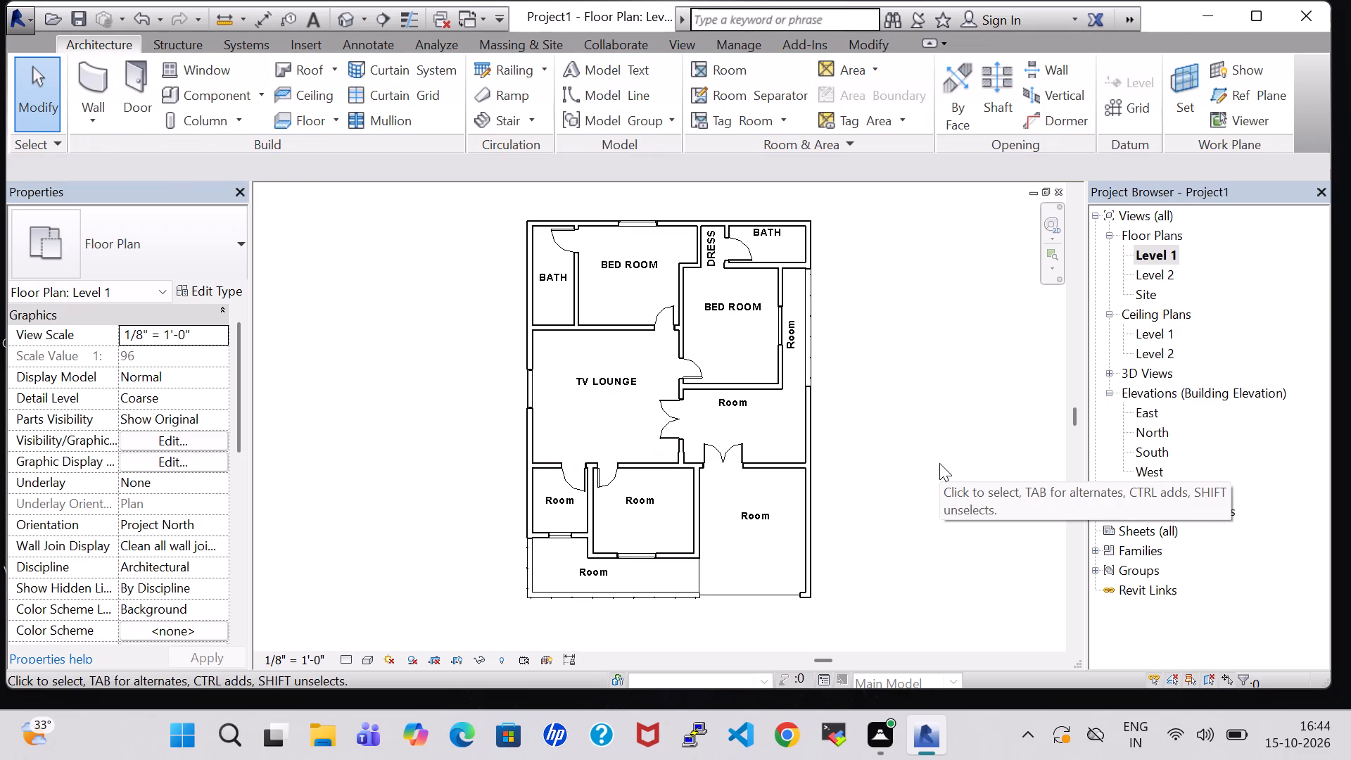
Rename the room with double doors between TV LOUNGE and the building's right side as STAIR LOBBY.
{"action": "double_click", "coordinate": [749, 400]}
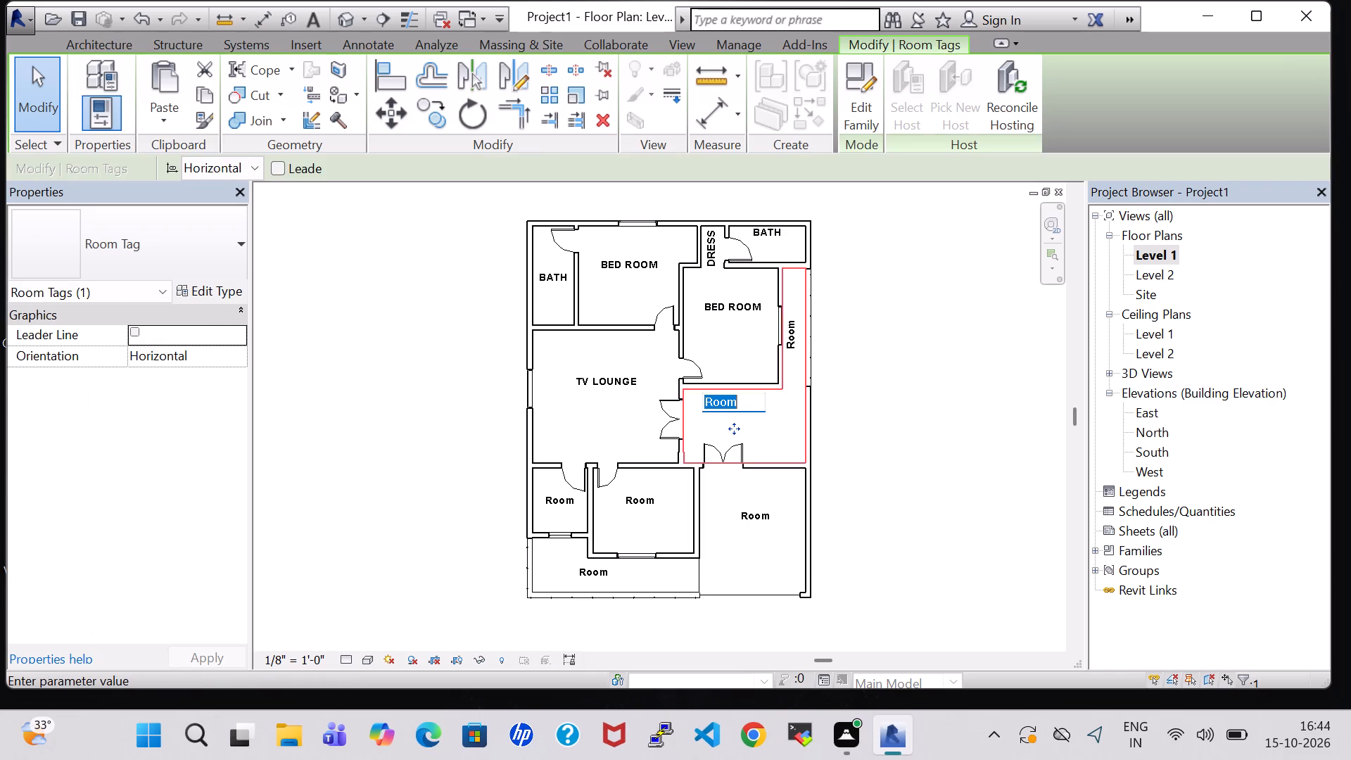
{"action": "key", "text": "BackSpace"}
{"action": "type", "text": "STAIR"}
{"action": "key", "text": "space"}
{"action": "type", "text": "LOBBY"}
{"action": "key", "text": "Return"}
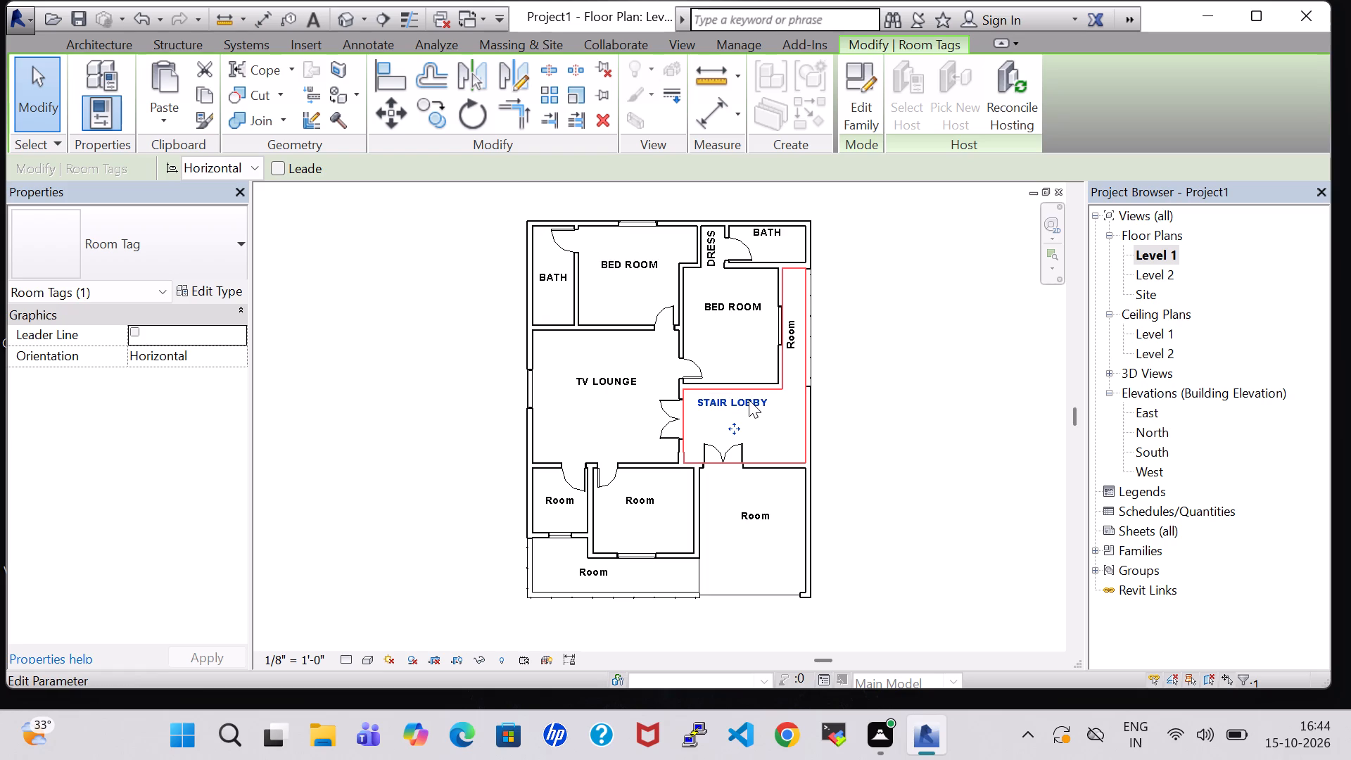
Nudge the STAIR LOBBY tag four increments down and one to the right within its room.
{"action": "key", "text": "Down"}
{"action": "key", "text": "Down"}
{"action": "key", "text": "Down"}
{"action": "key", "text": "Down"}
{"action": "key", "text": "Right"}
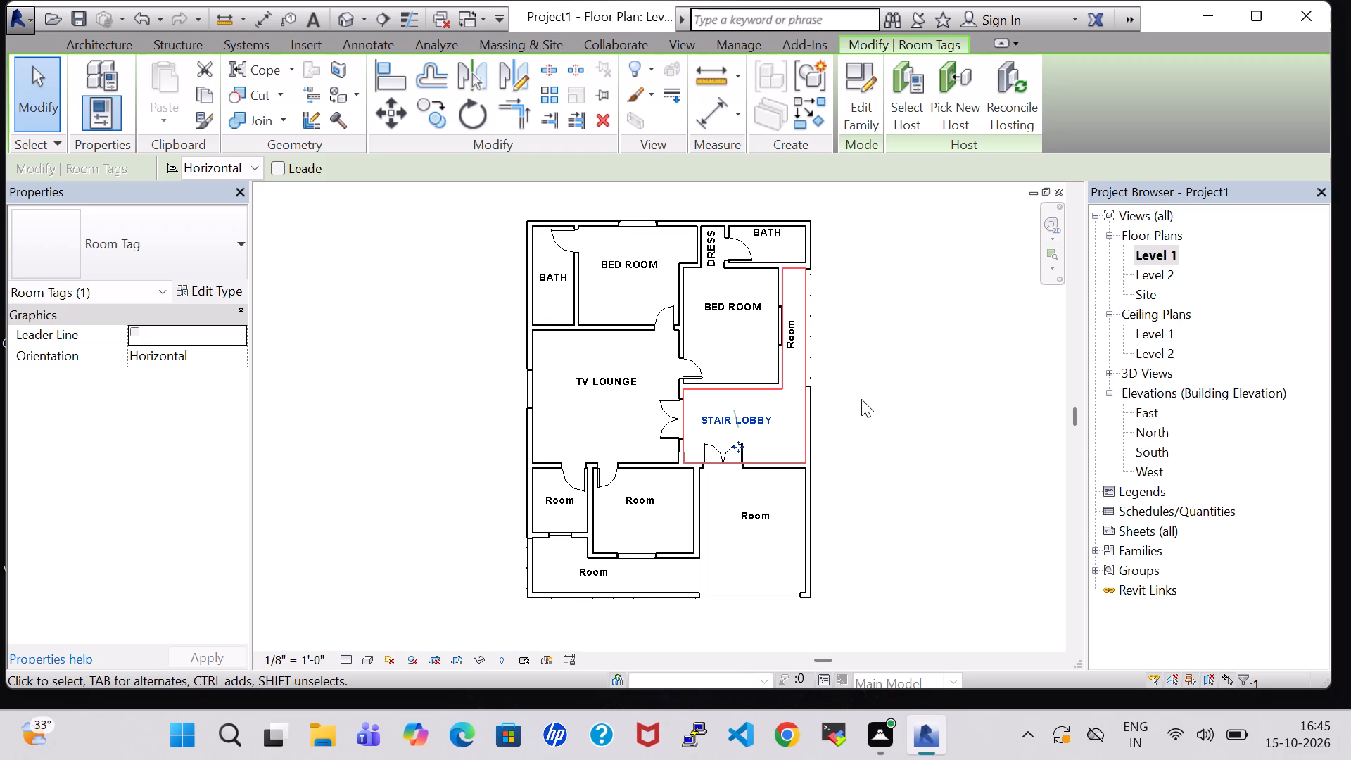
Rename the narrow strip along the building's right side as OPEN WIDE and nudge its vertical tag slightly right and down.
{"action": "double_click", "coordinate": [792, 336]}
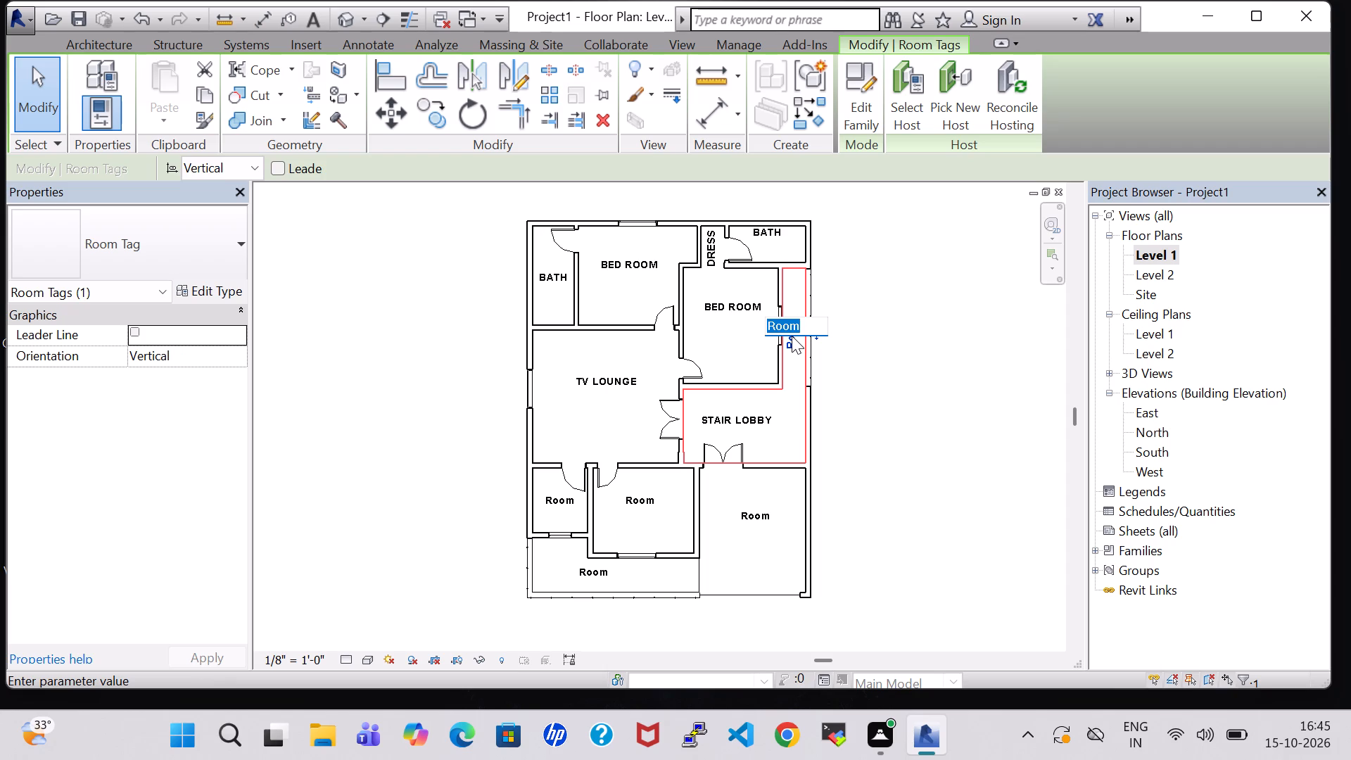
{"action": "key", "text": "BackSpace"}
{"action": "type", "text": "OPEN WIDE"}
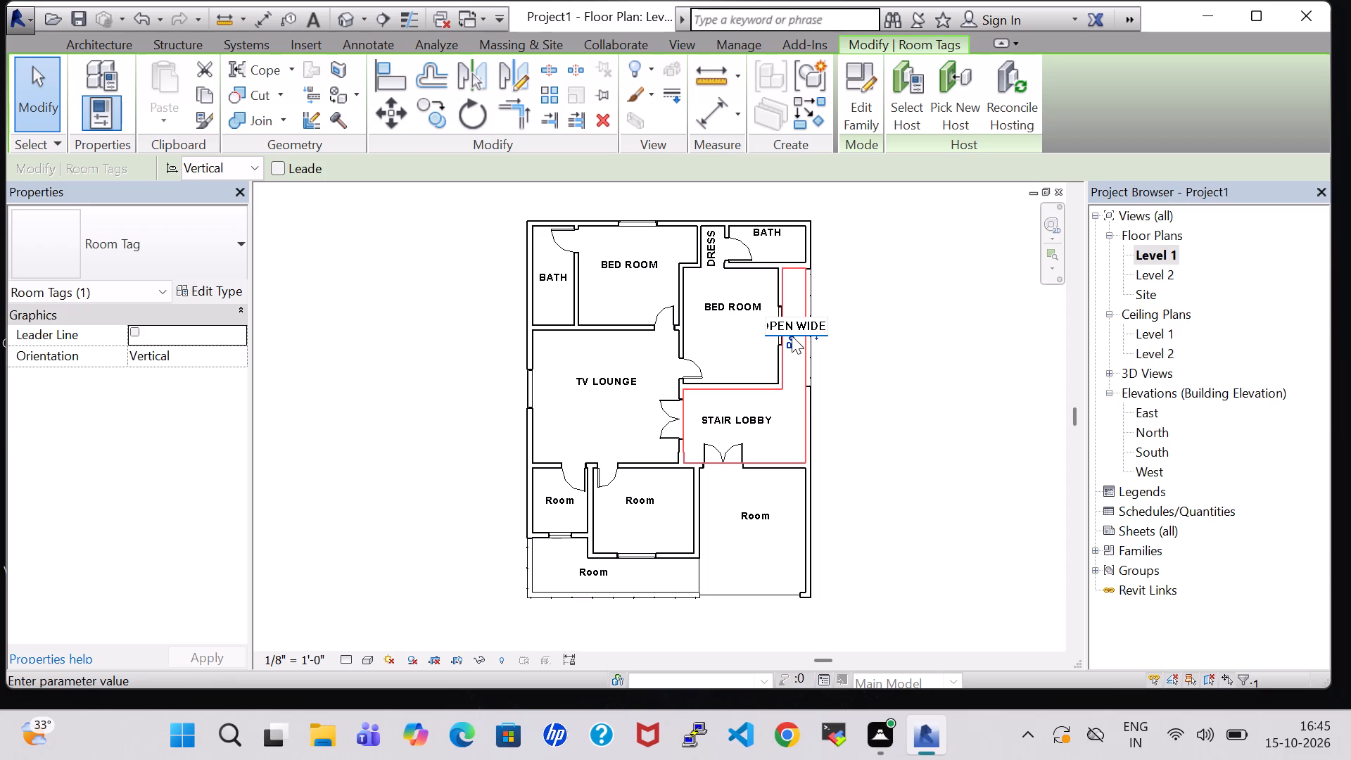
{"action": "key", "text": "Return"}
{"action": "key", "text": "Right"}
{"action": "key", "text": "Down"}
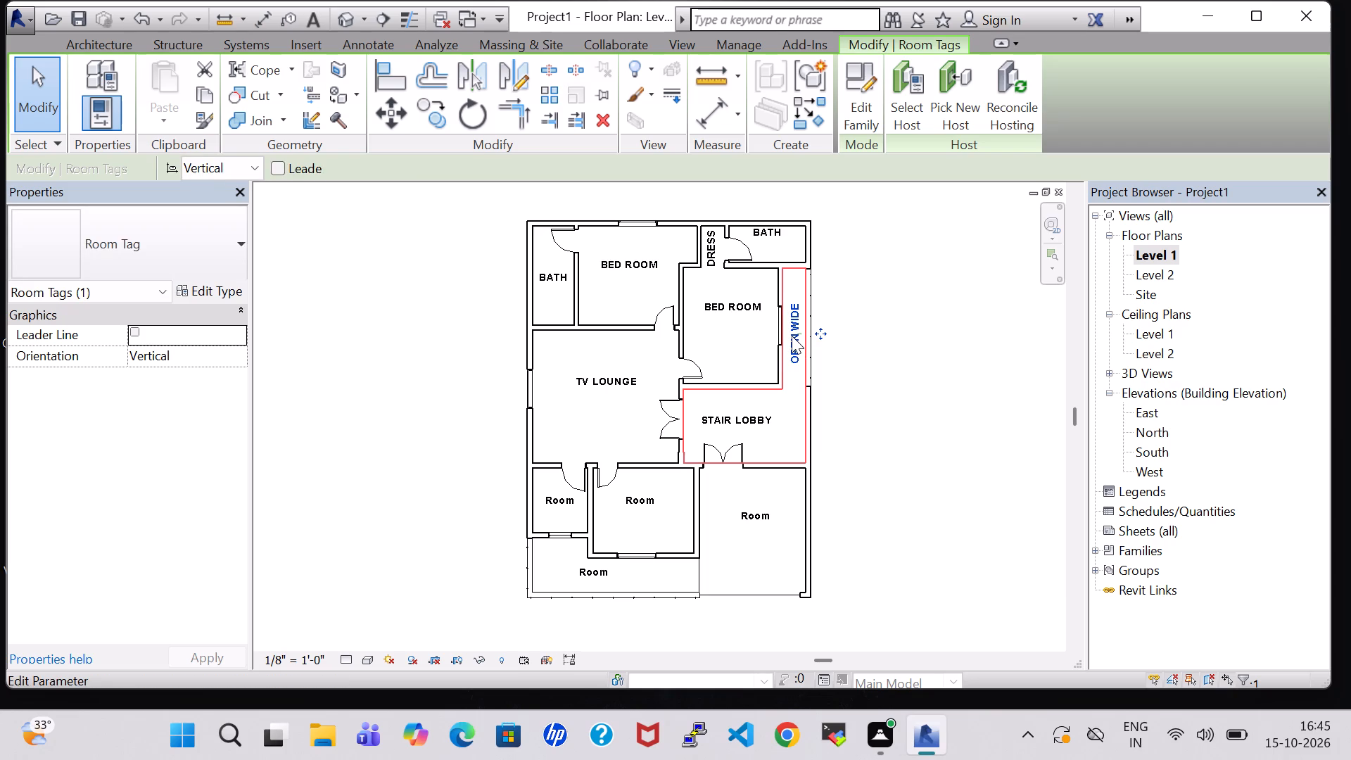
{"action": "left_click", "coordinate": [864, 367]}
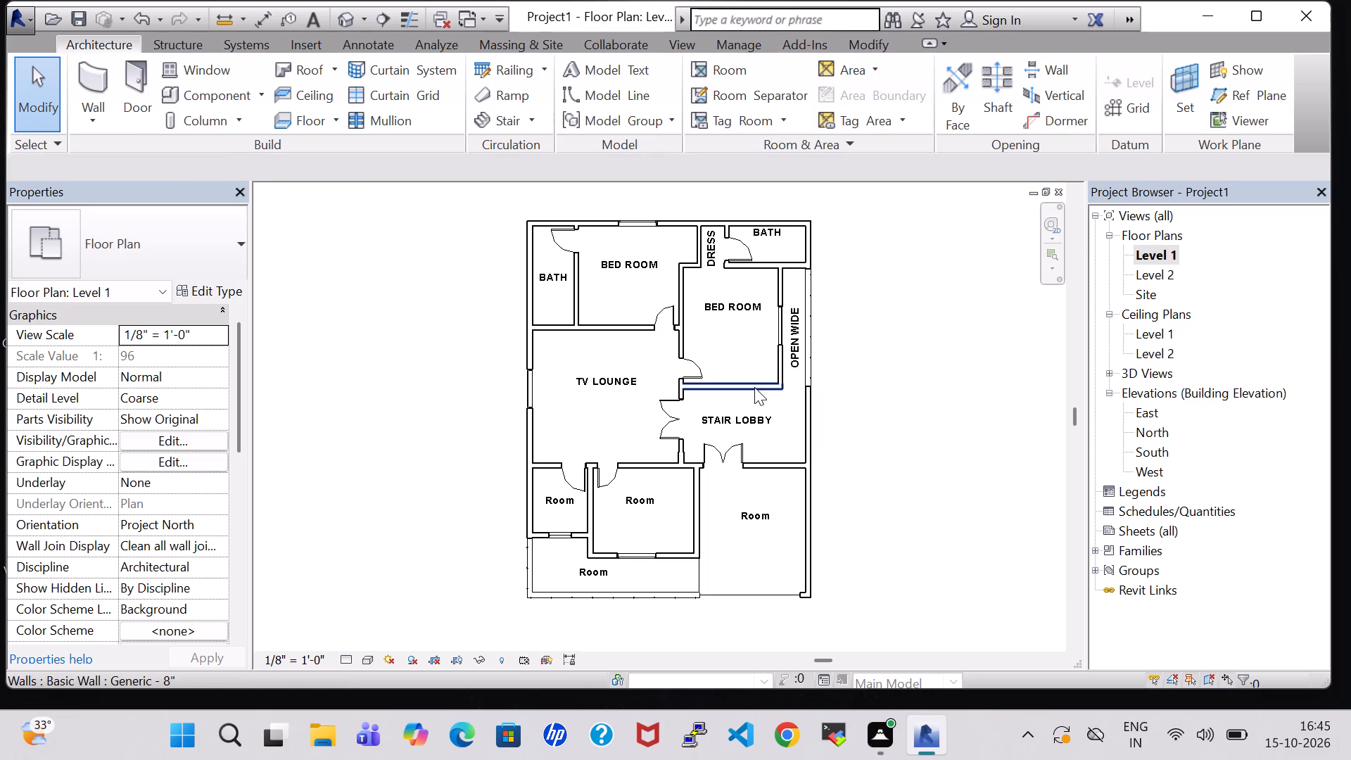
Rename the railed outdoor space at the building's lower-left corner as LAWN.
{"action": "double_click", "coordinate": [599, 568]}
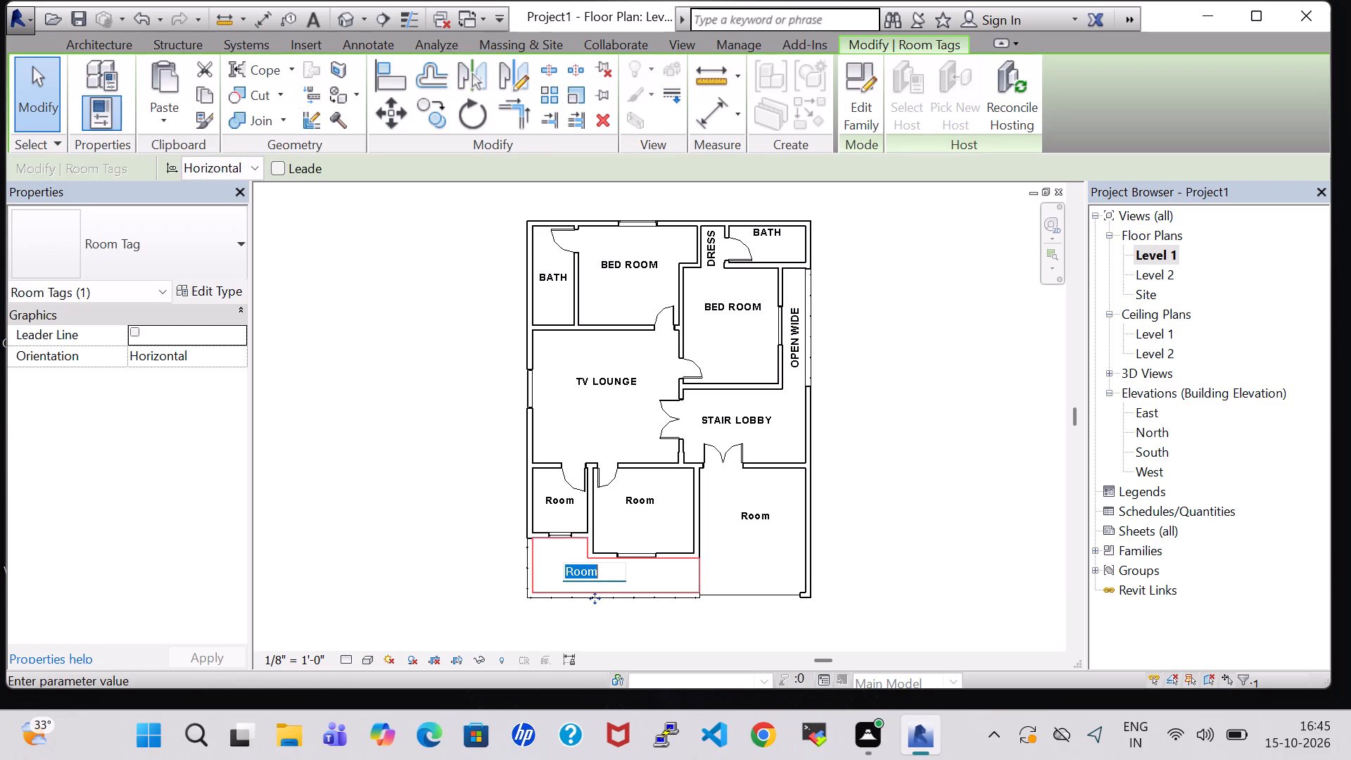
{"action": "key", "text": "BackSpace"}
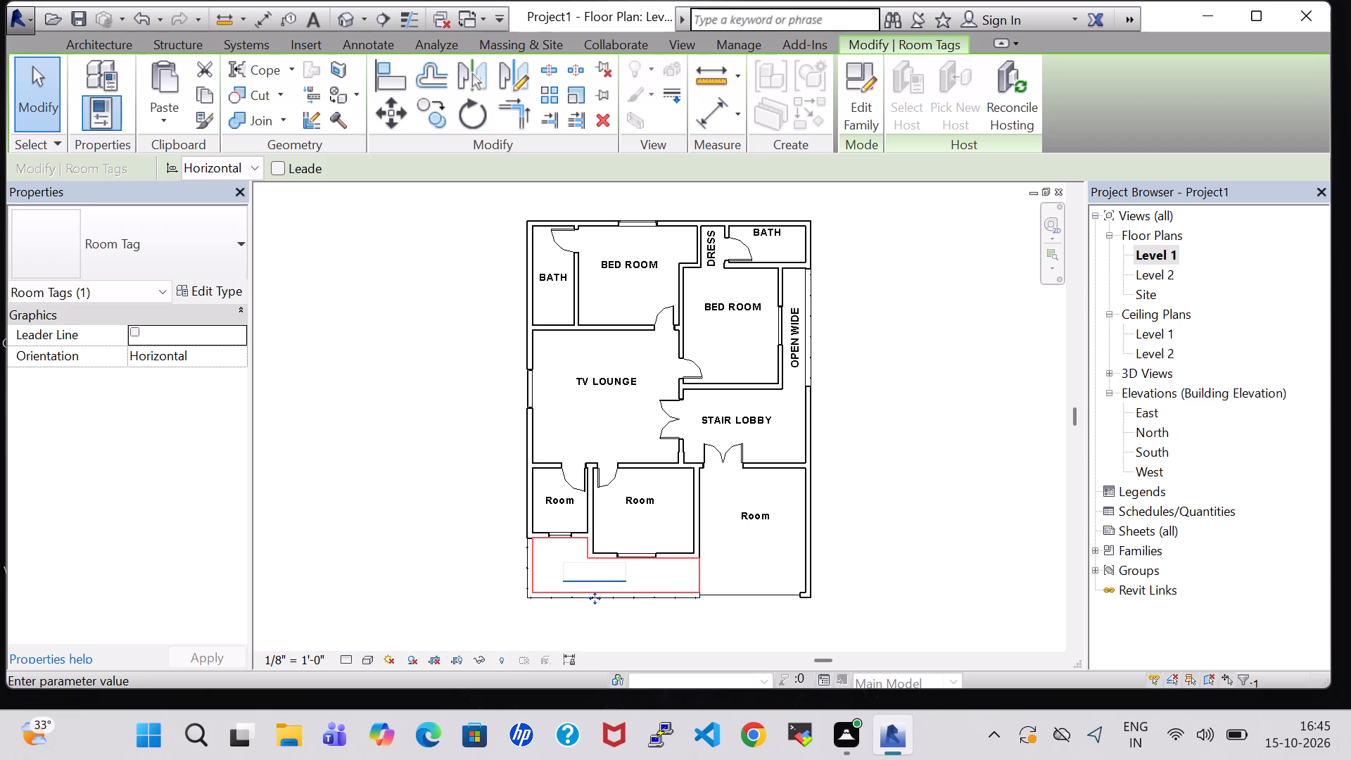
{"action": "type", "text": "LAWN"}
{"action": "key", "text": "Return"}
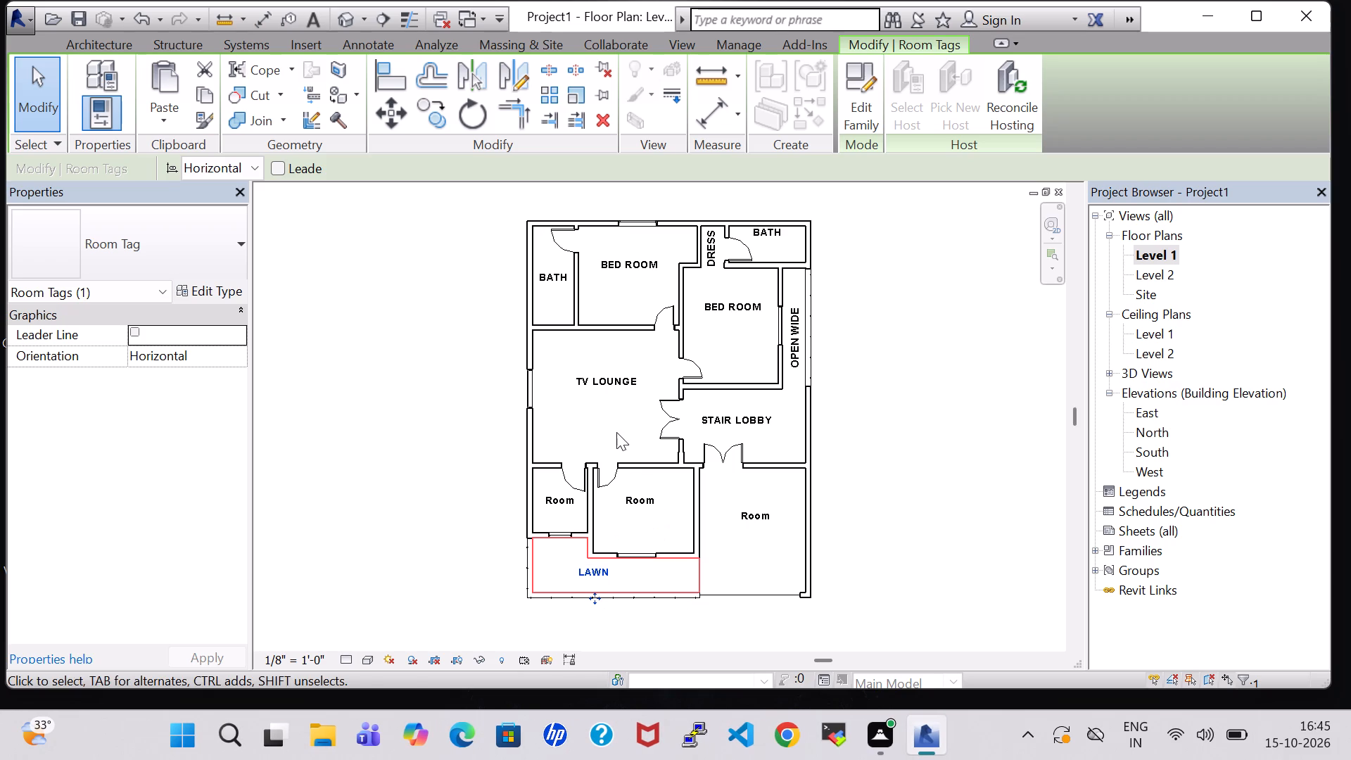
Rename the small room between TV LOUNGE and LAWN at the building's left side as KITCHEN.
{"action": "double_click", "coordinate": [556, 507]}
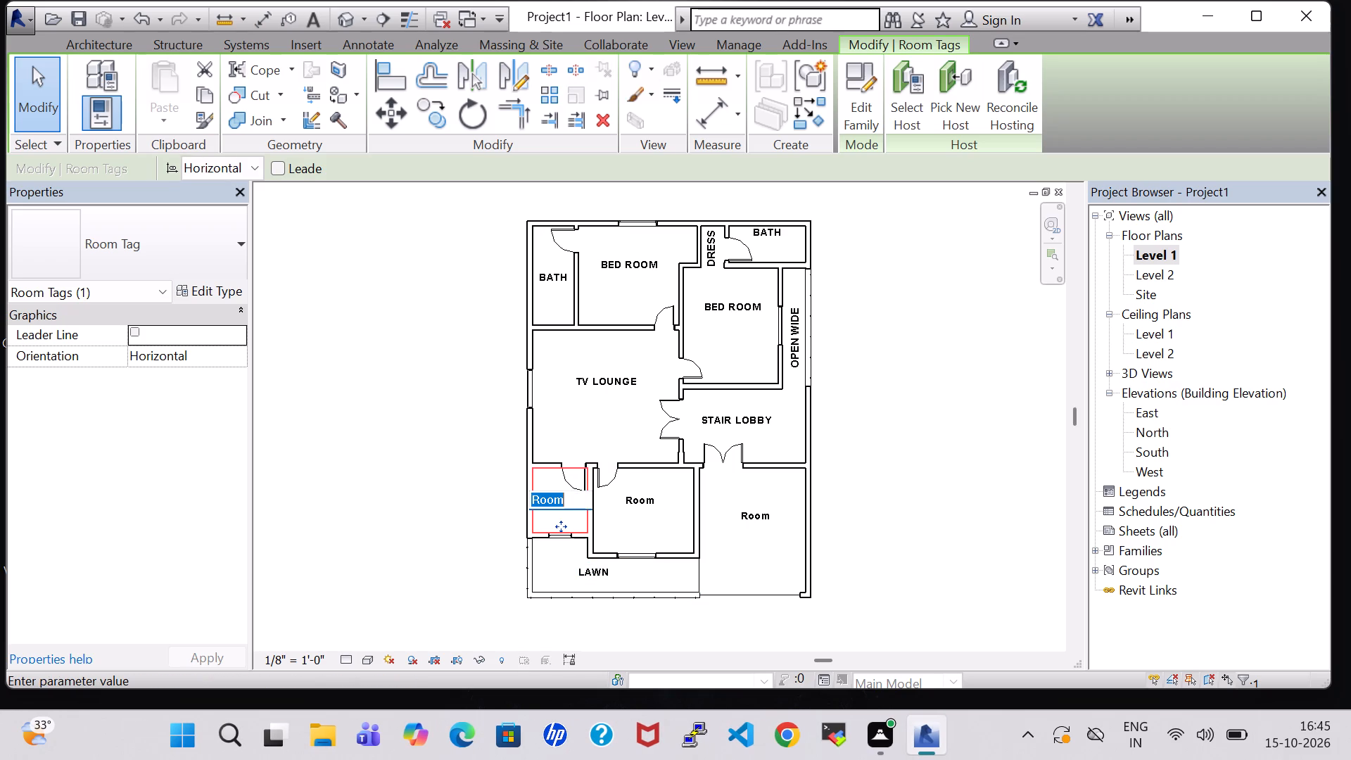
{"action": "key", "text": "BackSpace"}
{"action": "type", "text": "KITCHEN"}
{"action": "key", "text": "Return"}
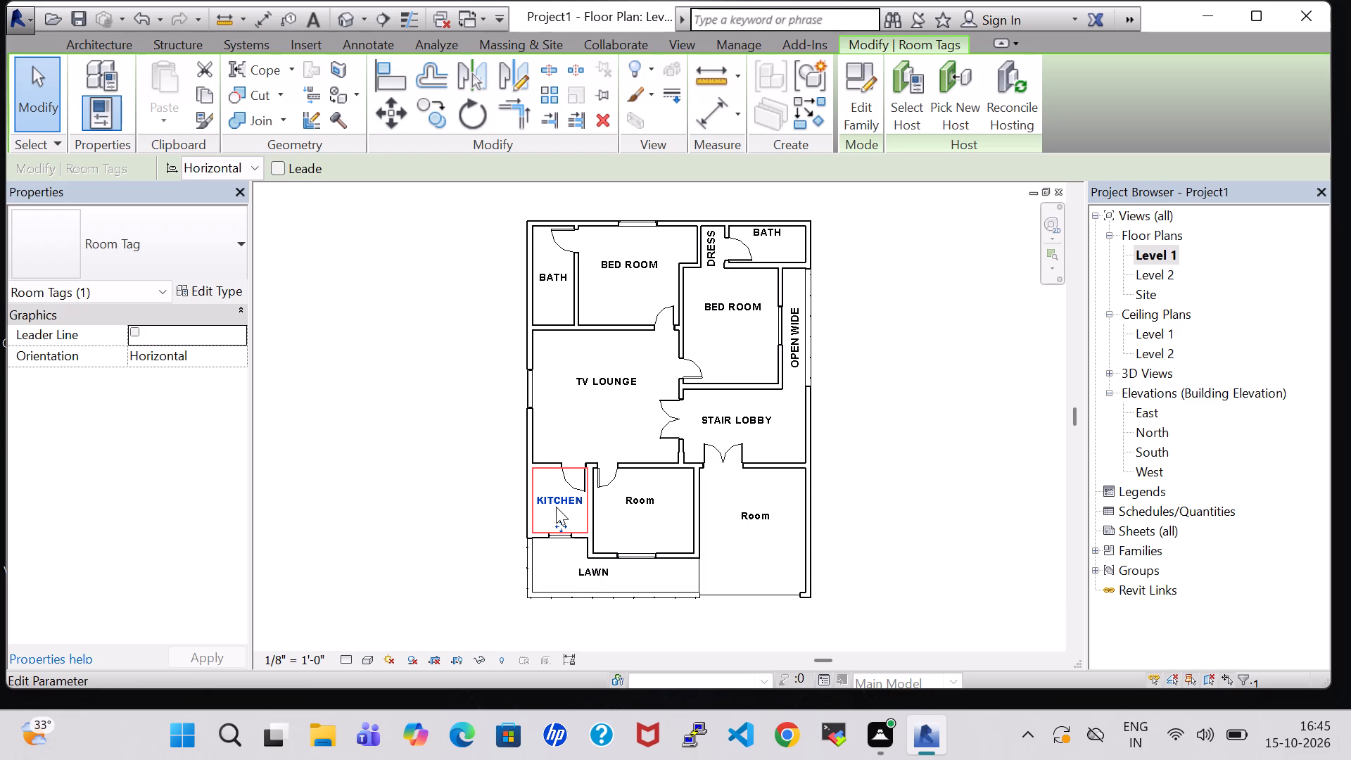
Rename the large lower-right space below STAIR LOBBY as PORCH.
{"action": "double_click", "coordinate": [764, 518]}
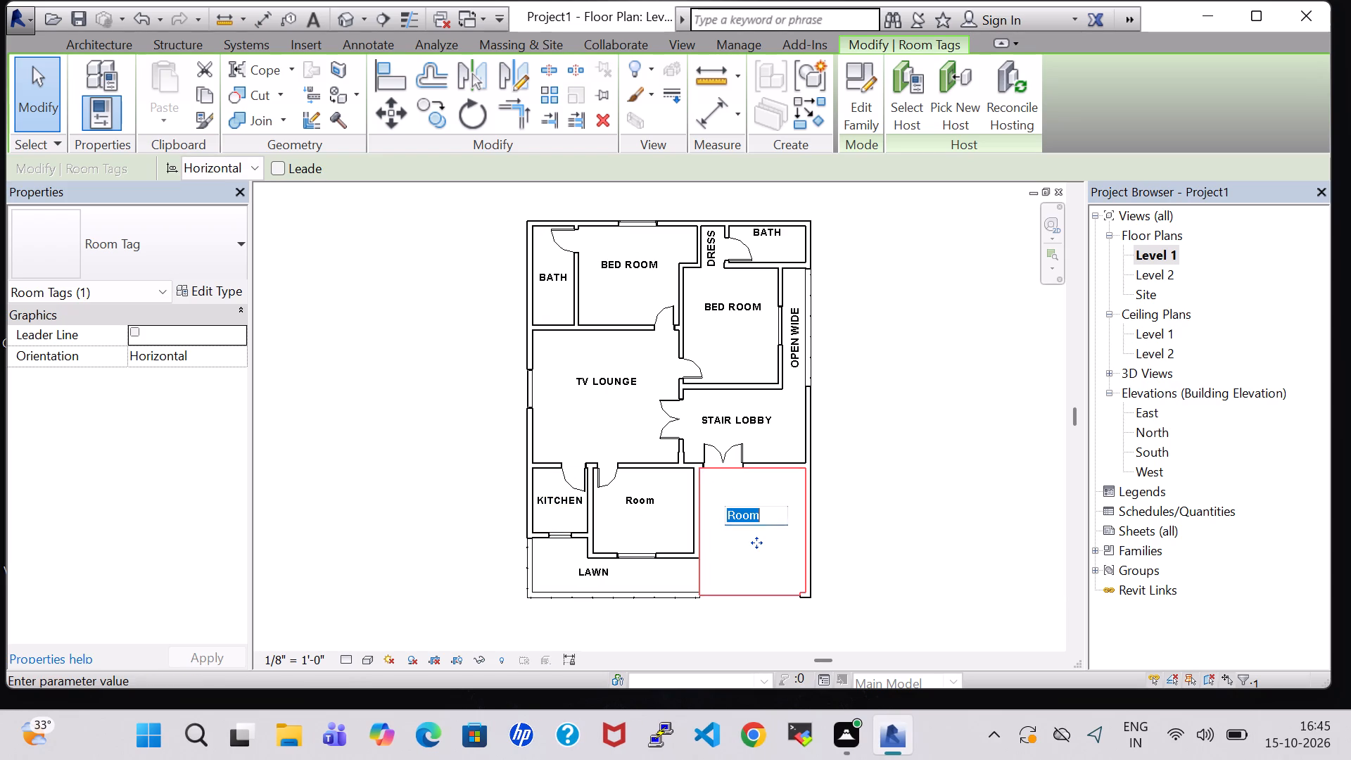
{"action": "key", "text": "BackSpace"}
{"action": "type", "text": "PORCH"}
{"action": "key", "text": "Return"}
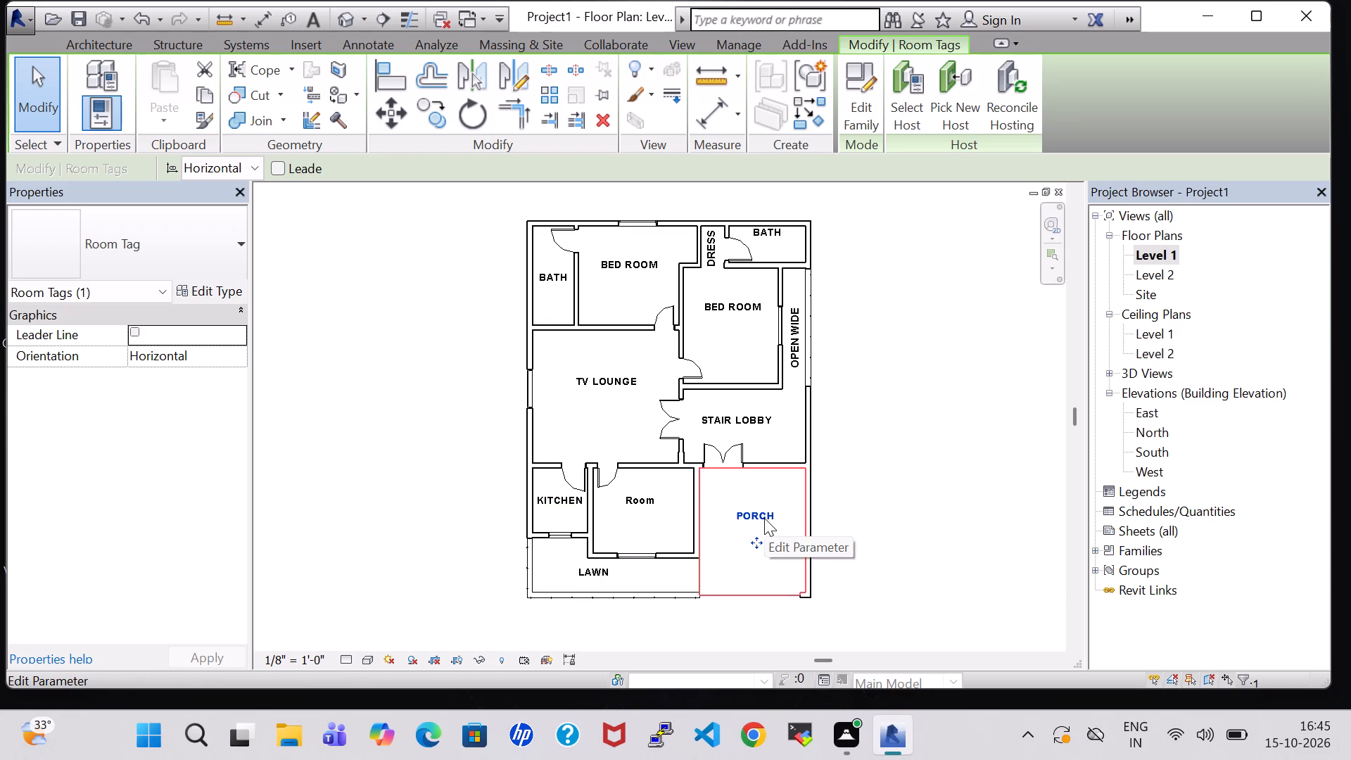
Rename the room between KITCHEN and PORCH as DRAWING ROOM.
{"action": "double_click", "coordinate": [654, 497]}
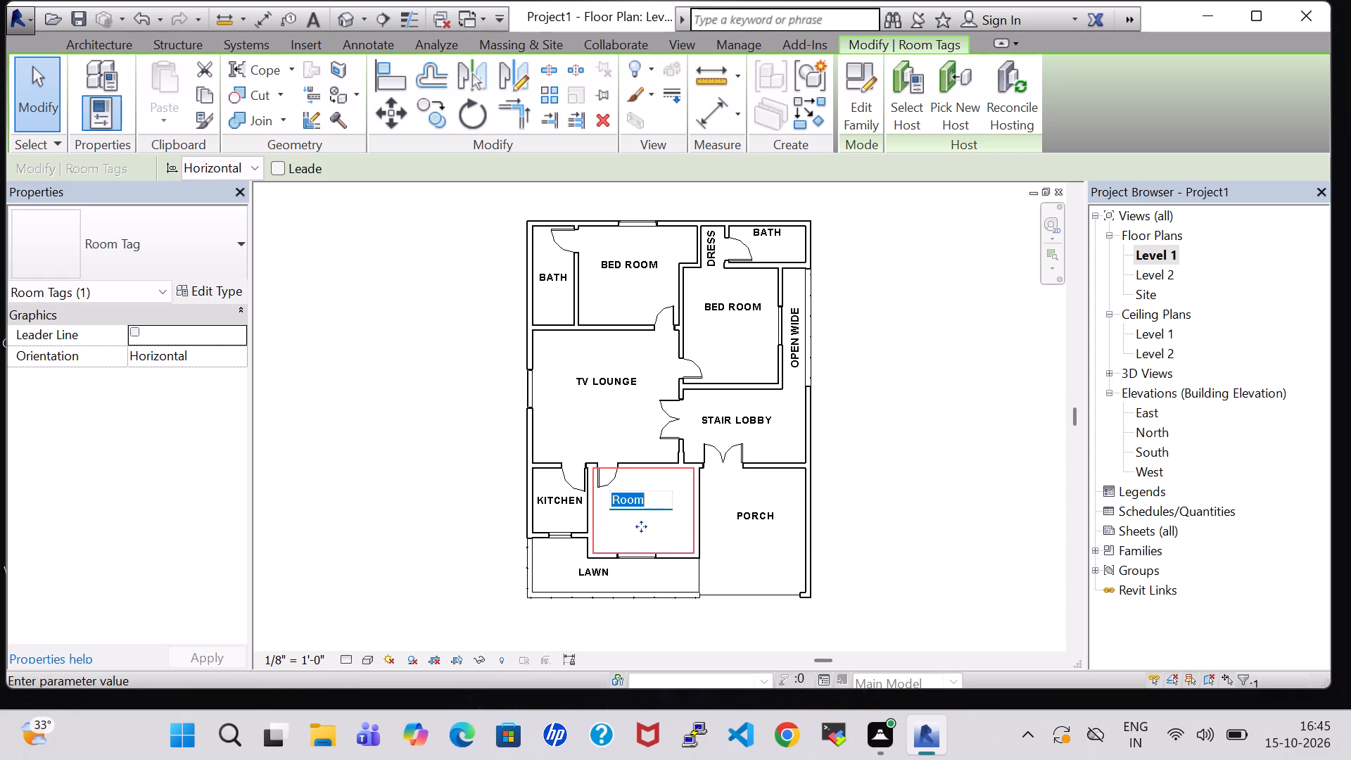
{"action": "key", "text": "BackSpace"}
{"action": "type", "text": "DA"}
{"action": "key", "text": "BackSpace"}
{"action": "type", "text": "RAWING ROOM"}
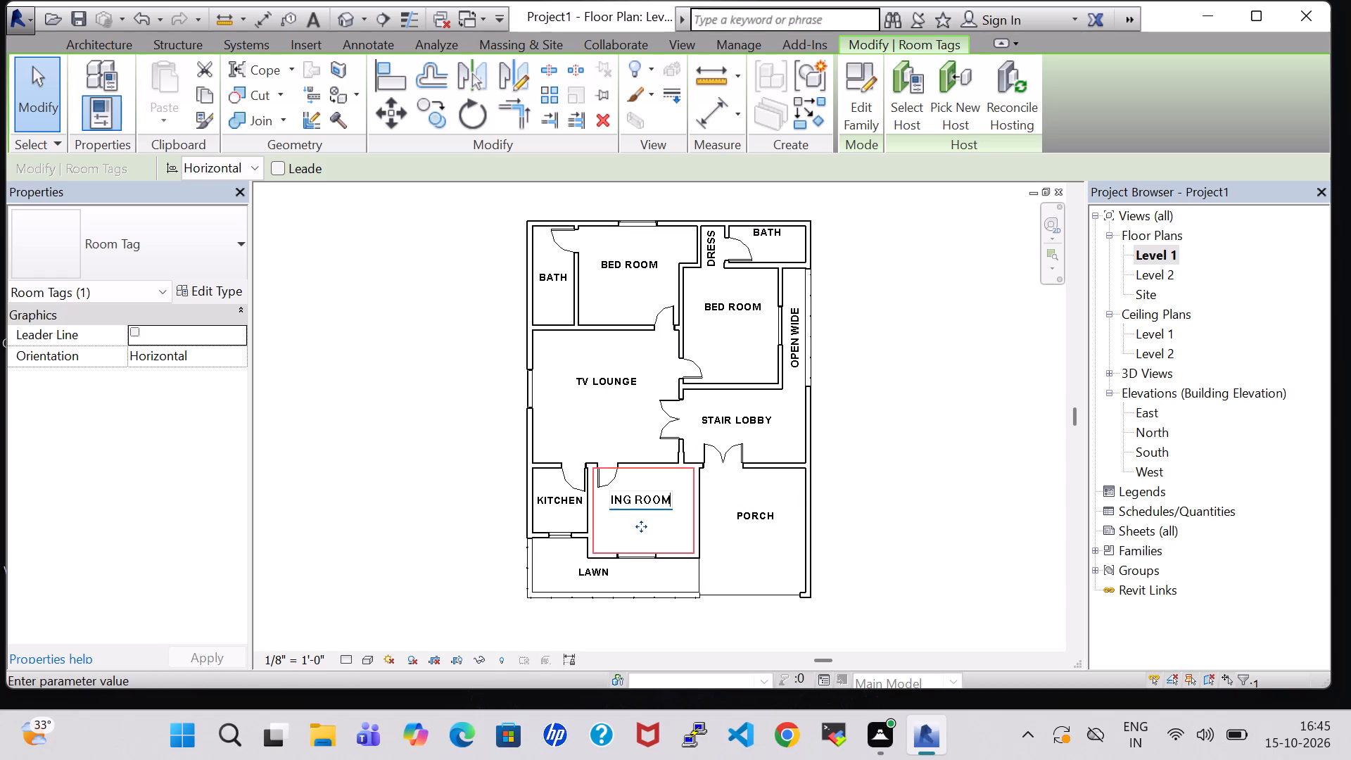
{"action": "key", "text": "Return"}
{"action": "left_click", "coordinate": [929, 481]}
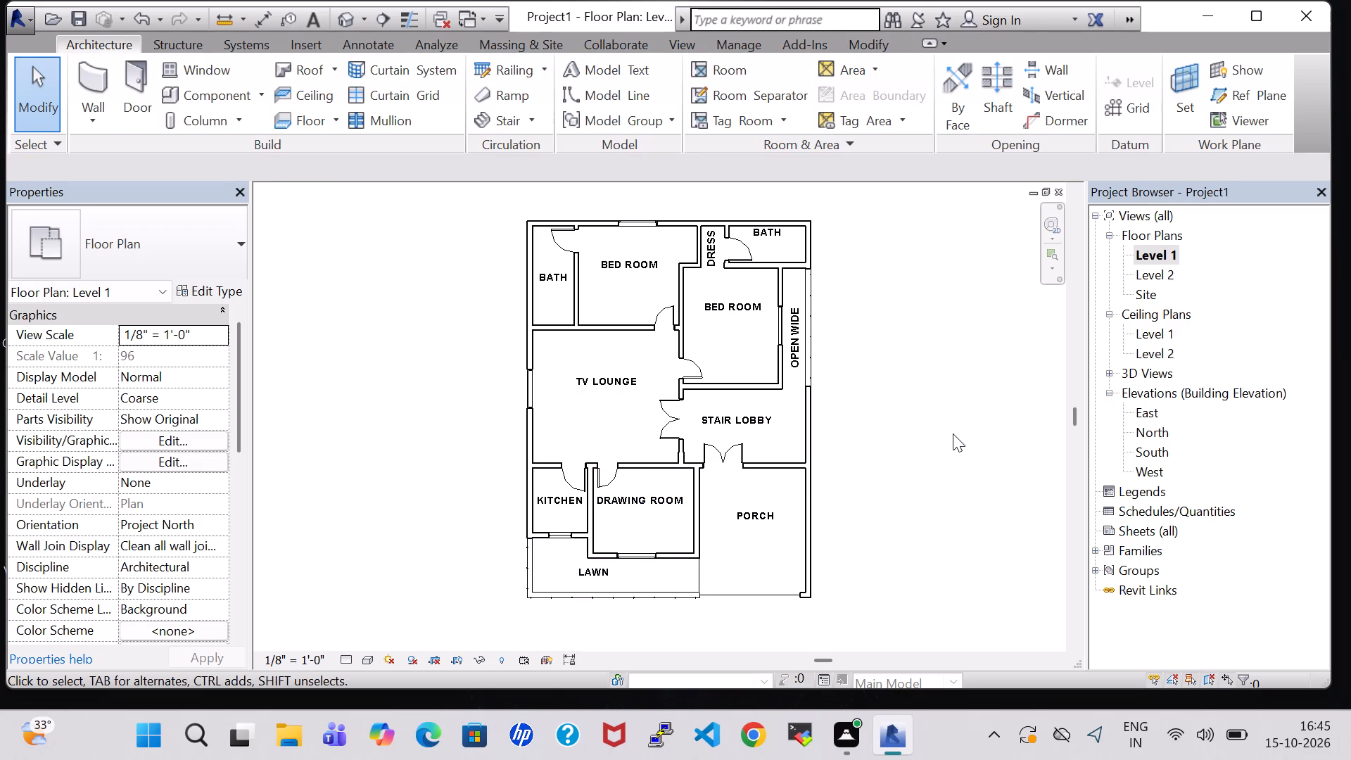
Rename the STAIR LOBBY room as LOUNGE.
{"action": "middle_click_drag", "start_coordinate": [892, 334], "coordinate": [921, 406]}
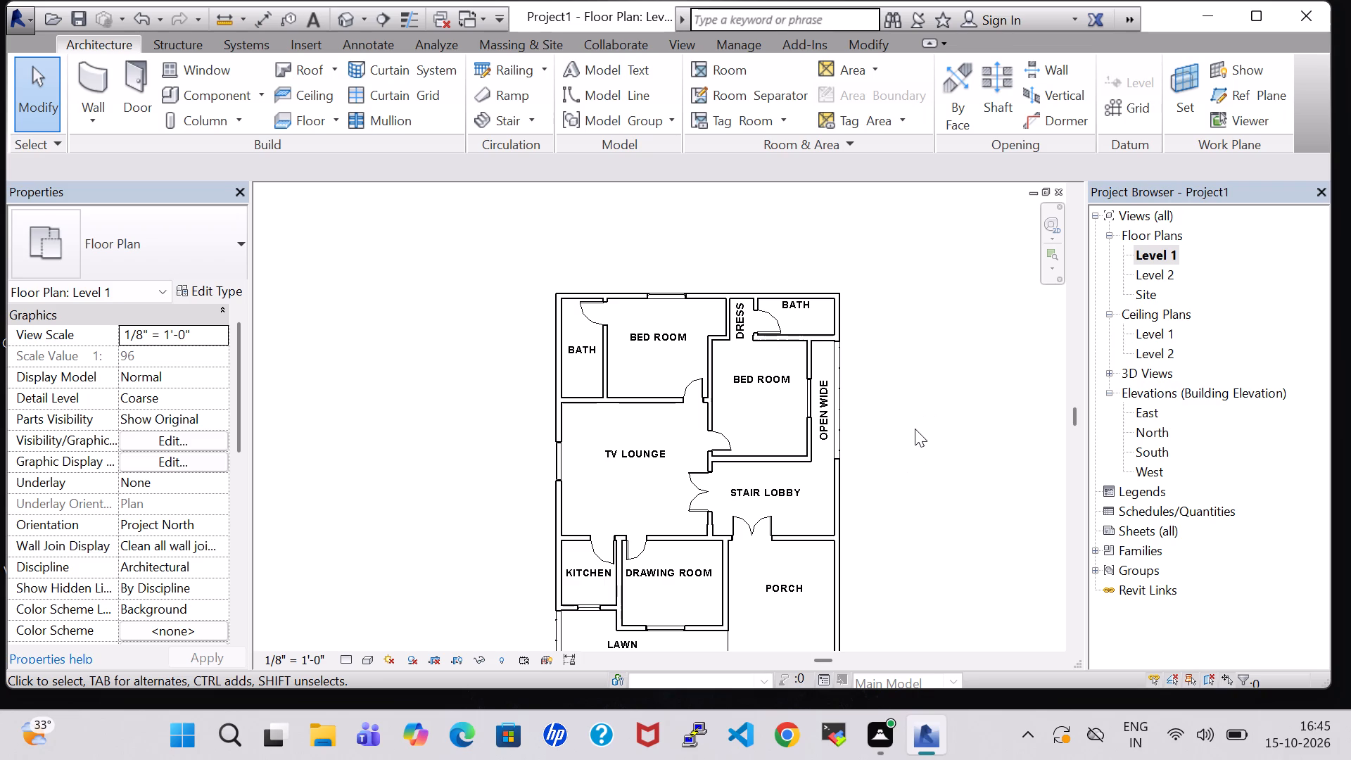
{"action": "scroll", "coordinate": [915, 429], "scroll_direction": "down", "scroll_amount": 1}
{"action": "middle_click_drag", "start_coordinate": [915, 429], "coordinate": [854, 400]}
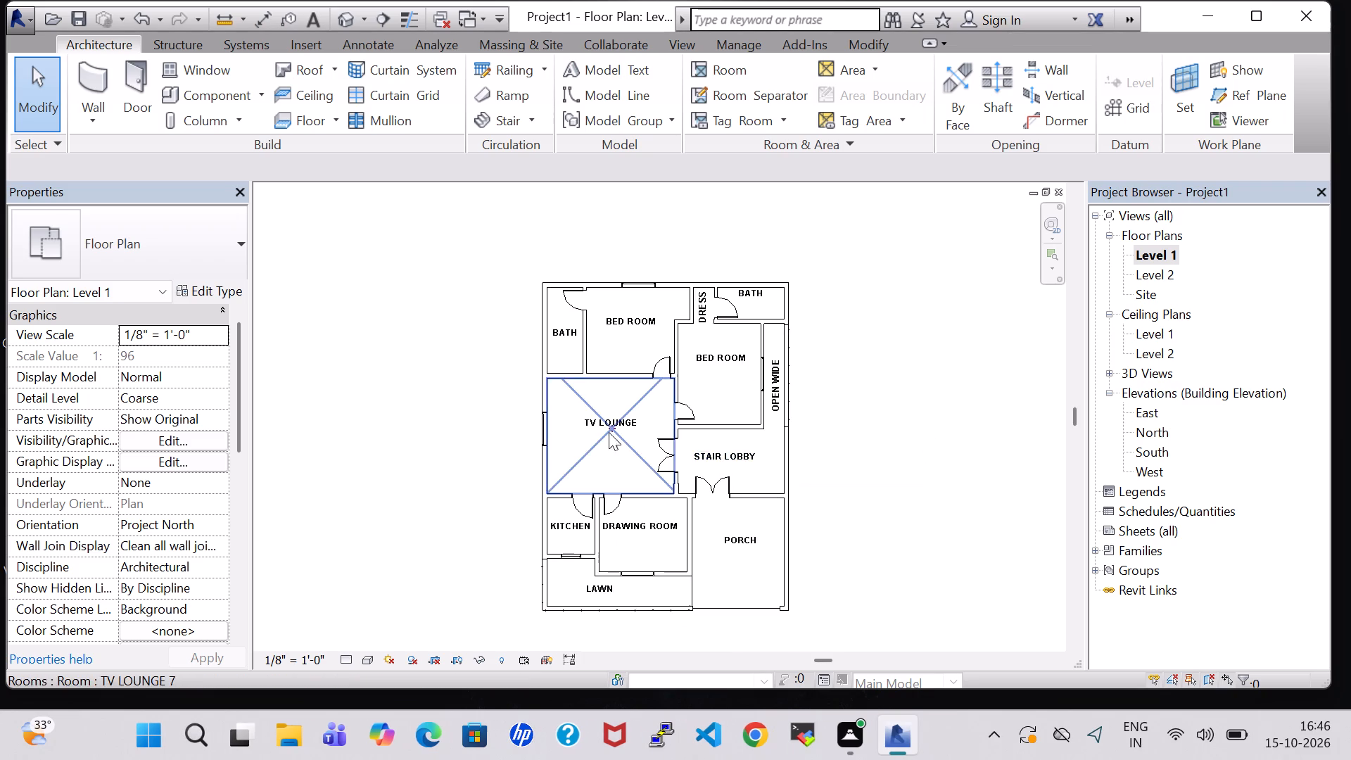
{"action": "double_click", "coordinate": [723, 455]}
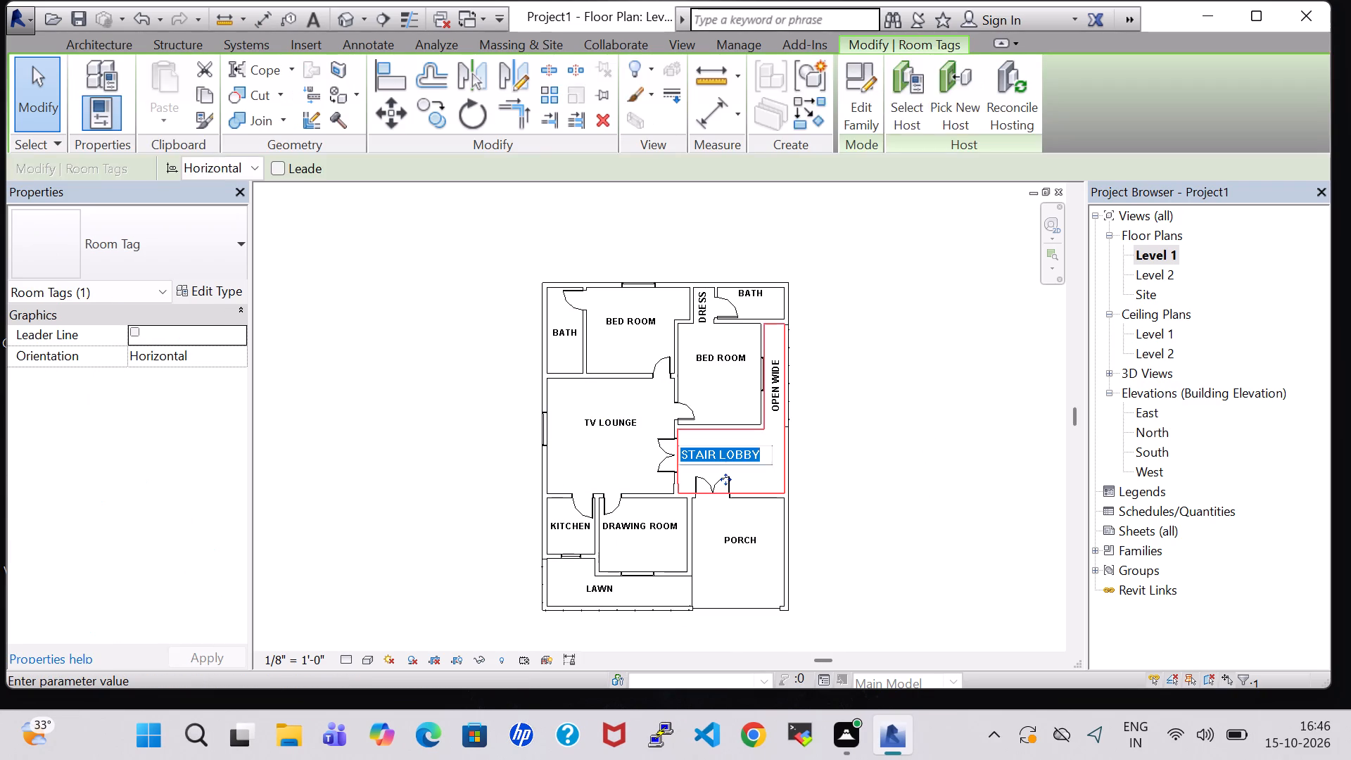
{"action": "key", "text": "BackSpace"}
{"action": "type", "text": "LO"}
{"action": "type", "text": "UNGE"}
{"action": "key", "text": "Return"}
Rename the TV LOUNGE room as LIVING/DINNING.
{"action": "double_click", "coordinate": [593, 417]}
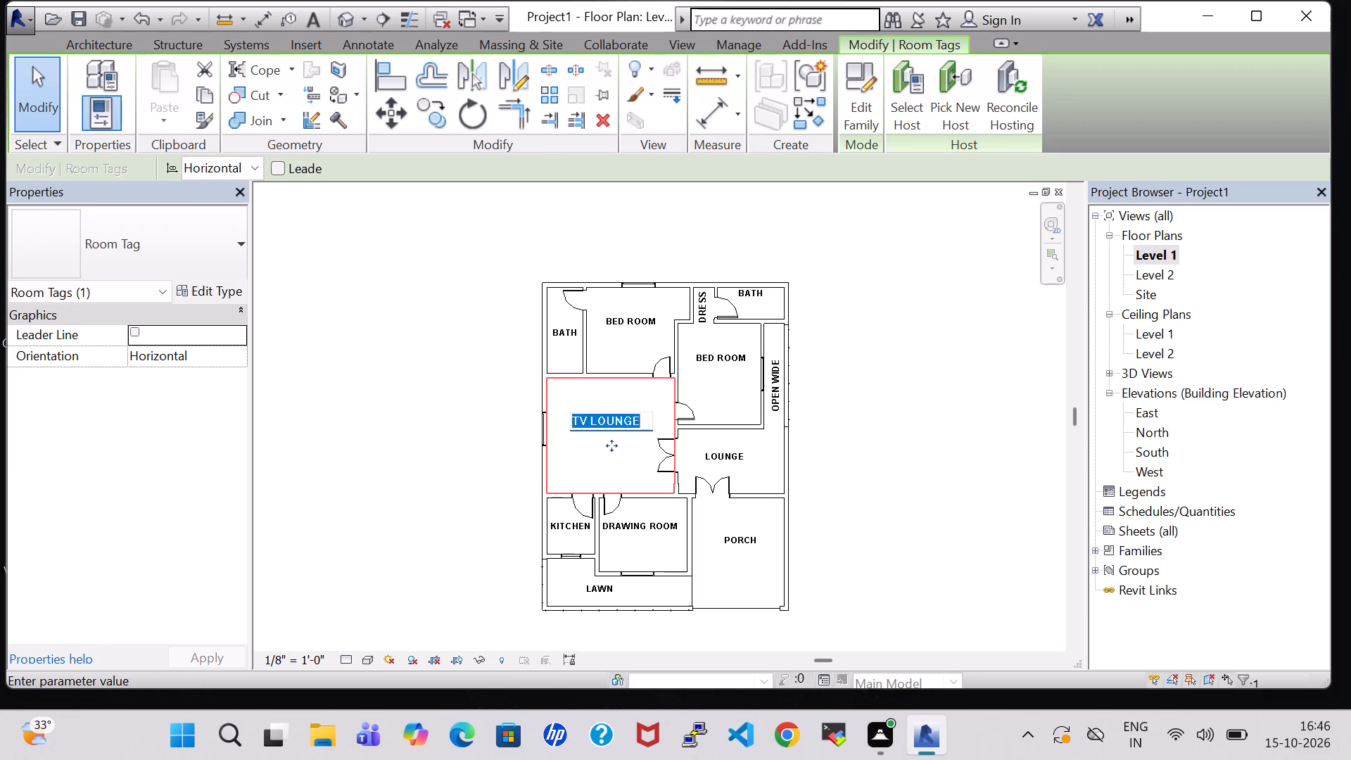
{"action": "key", "text": "BackSpace"}
{"action": "type", "text": "LIVING"}
{"action": "type", "text": "/DINNING"}
{"action": "key", "text": "Return"}
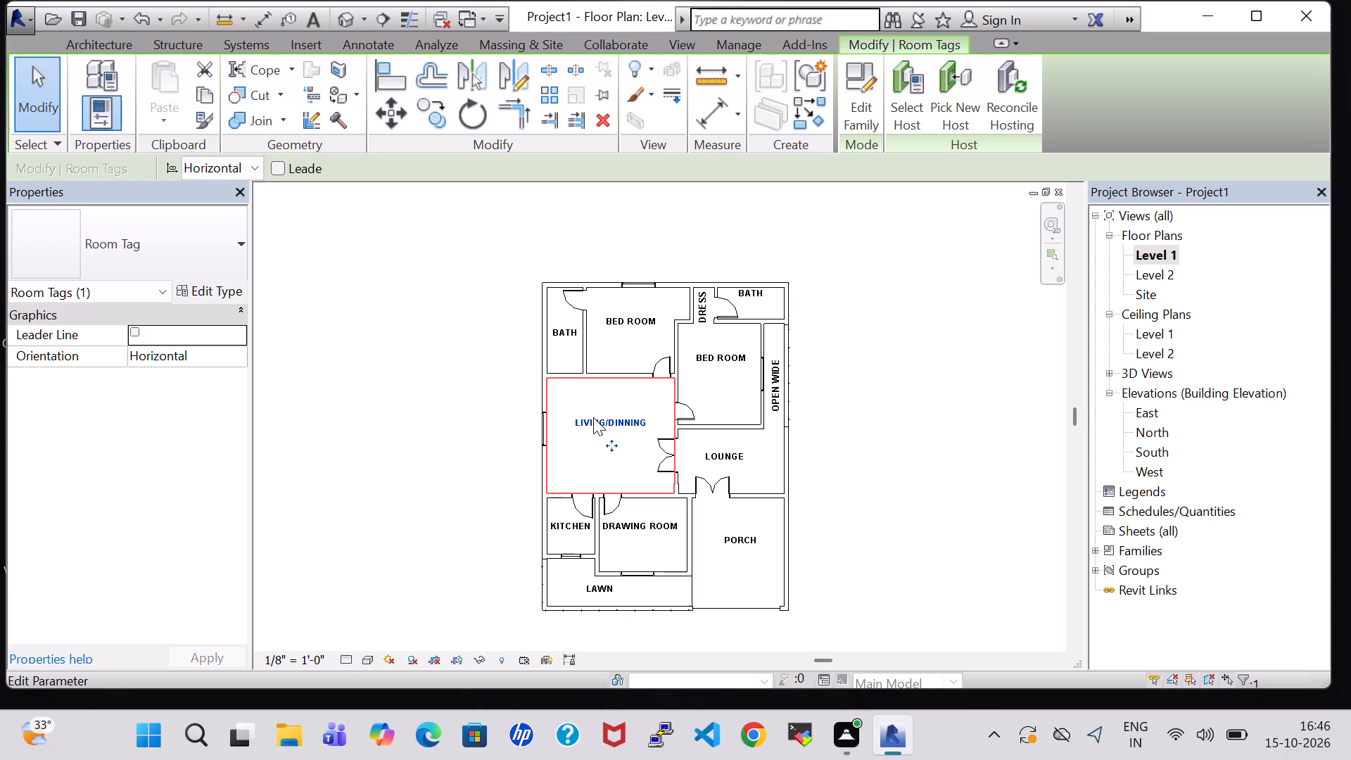
{"action": "left_click", "coordinate": [870, 421]}
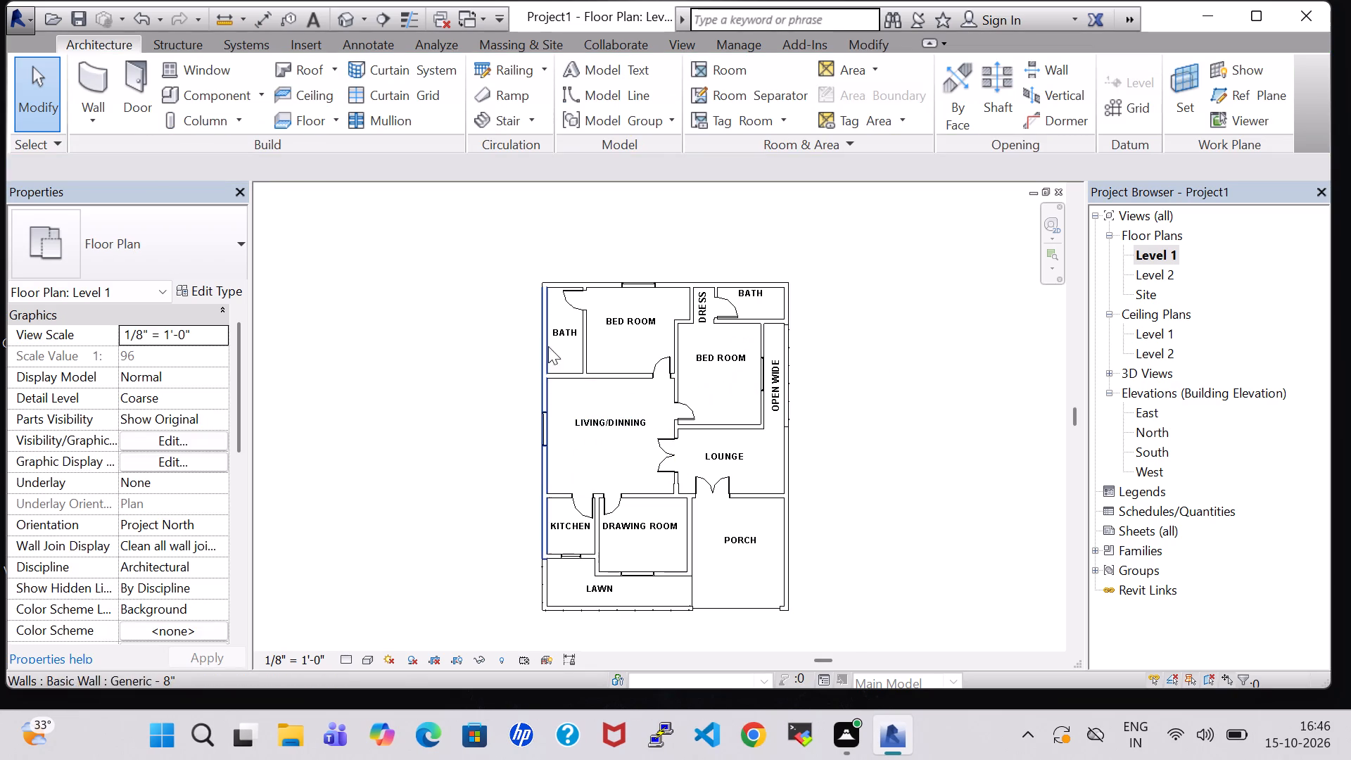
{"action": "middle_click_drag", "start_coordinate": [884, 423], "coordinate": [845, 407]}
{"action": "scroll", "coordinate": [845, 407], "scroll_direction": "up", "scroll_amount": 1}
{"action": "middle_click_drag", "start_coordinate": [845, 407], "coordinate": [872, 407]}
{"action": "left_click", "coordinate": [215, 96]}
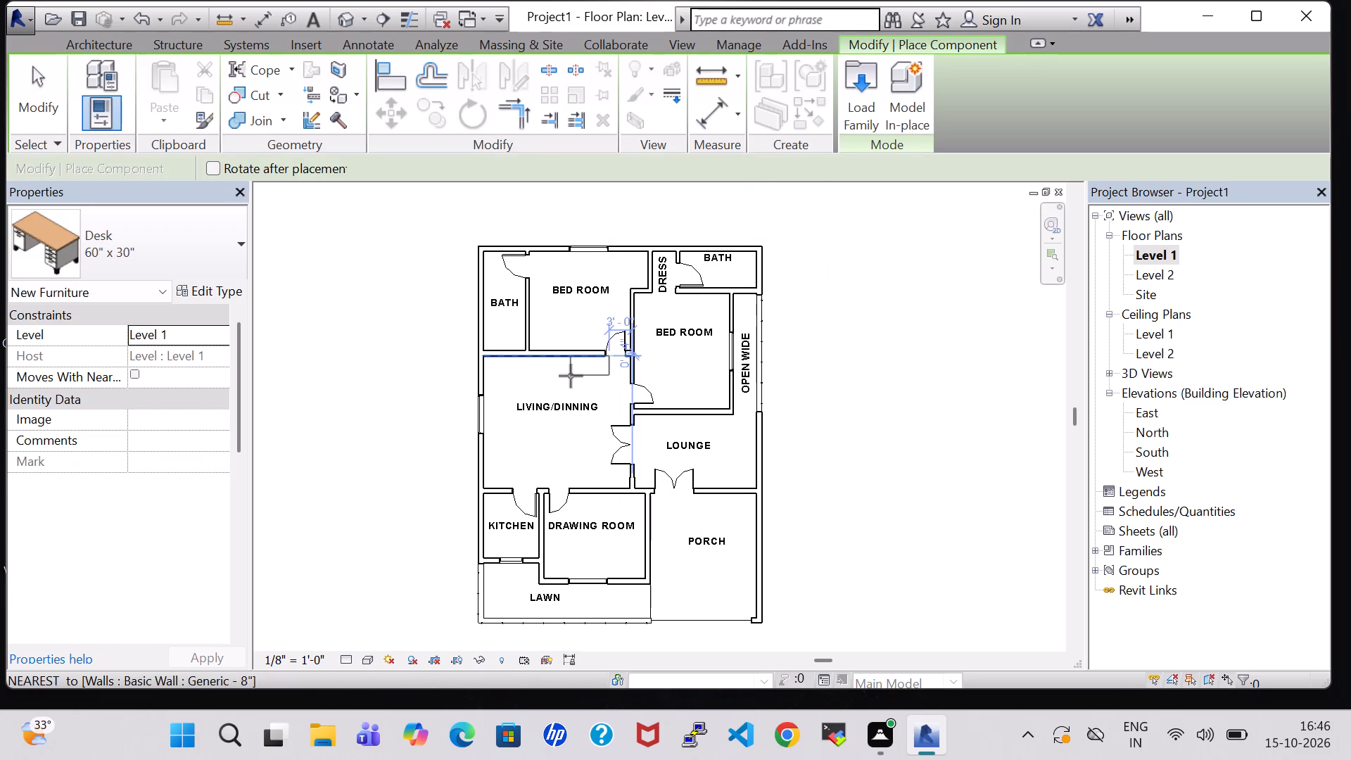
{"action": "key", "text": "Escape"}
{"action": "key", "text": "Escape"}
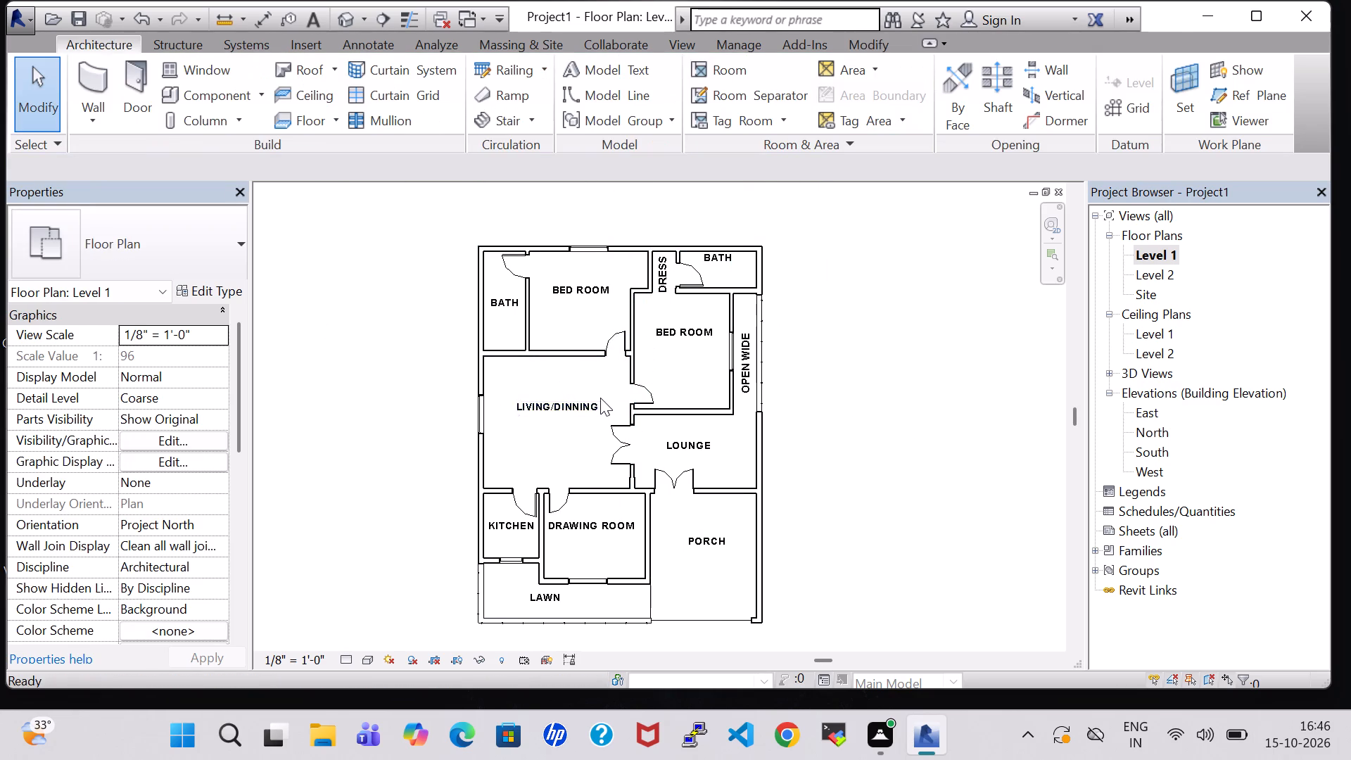
Load the Bed-Box furniture family from the Furniture library's Beds folder for placing as a component.
{"action": "left_click", "coordinate": [191, 96]}
{"action": "left_click", "coordinate": [863, 118]}
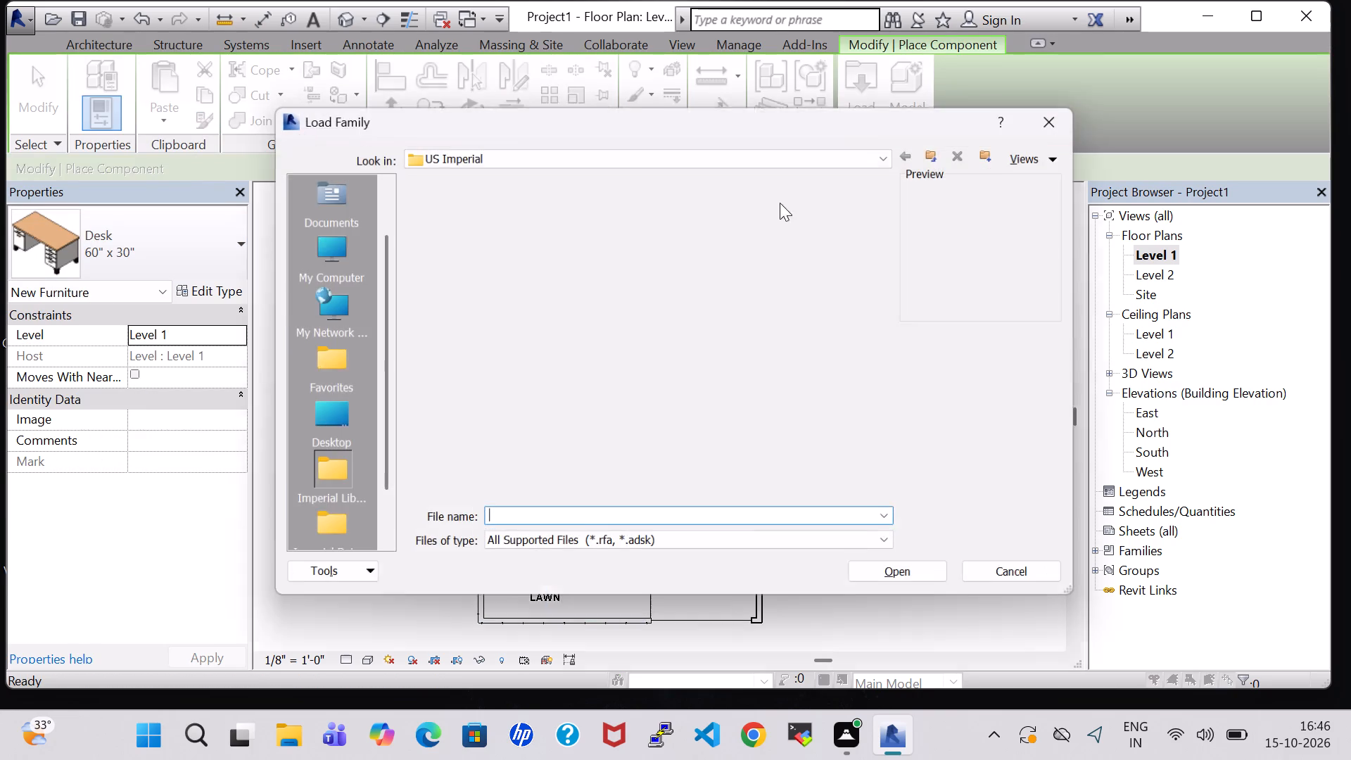
{"action": "scroll", "coordinate": [751, 307], "scroll_direction": "down", "scroll_amount": 1}
{"action": "double_click", "coordinate": [769, 307]}
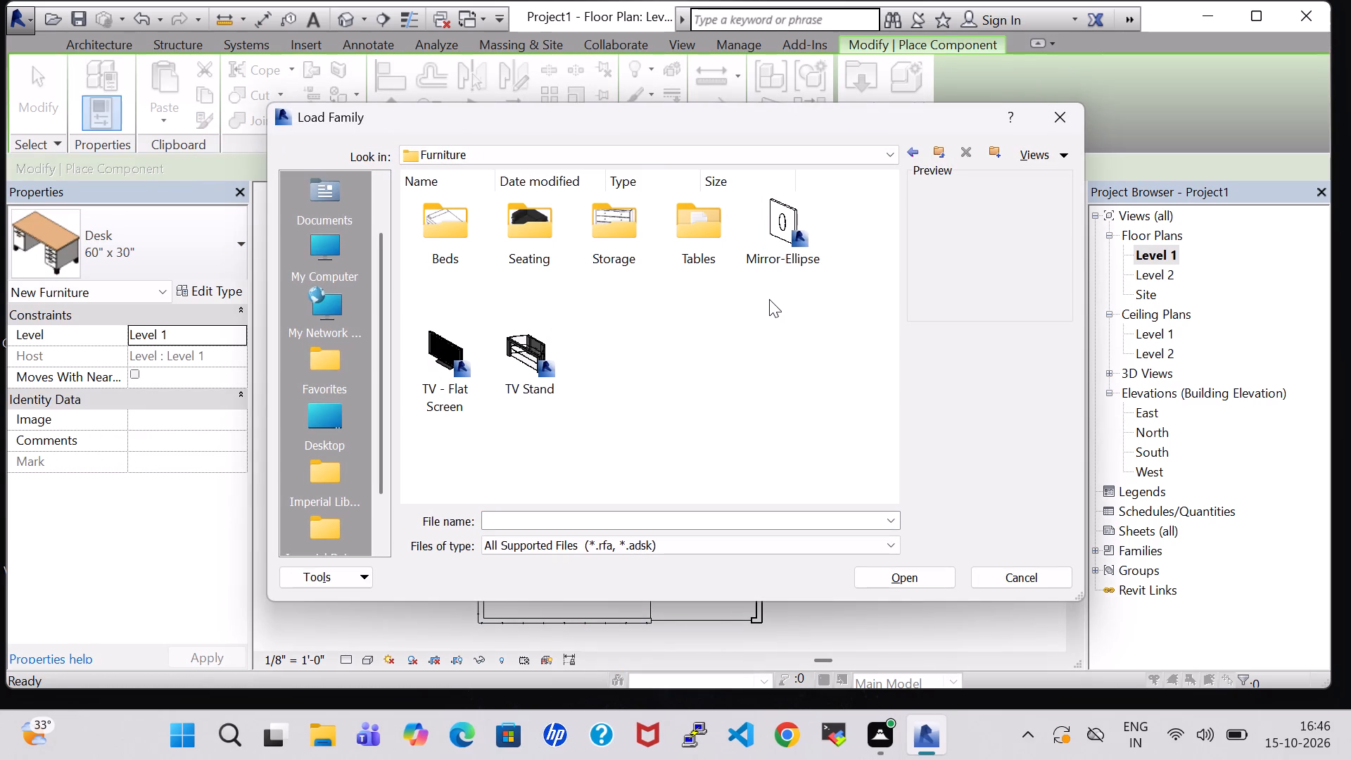
{"action": "double_click", "coordinate": [455, 217]}
{"action": "left_click", "coordinate": [464, 236]}
{"action": "left_click", "coordinate": [938, 585]}
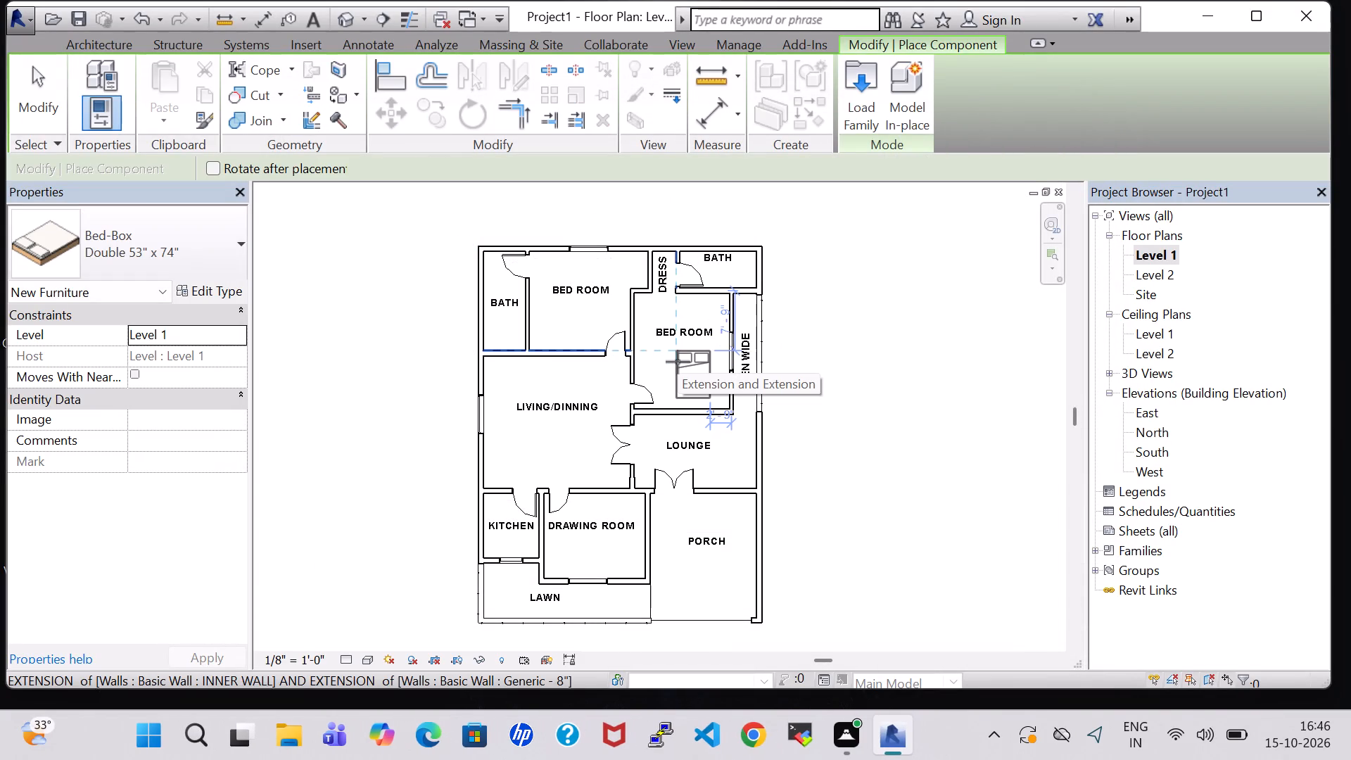
Place a Double 53" x 74" Bed-Box in the bedroom beside OPEN WIDE, with its pillows toward the wall shared with OPEN WIDE.
{"action": "key", "text": "space"}
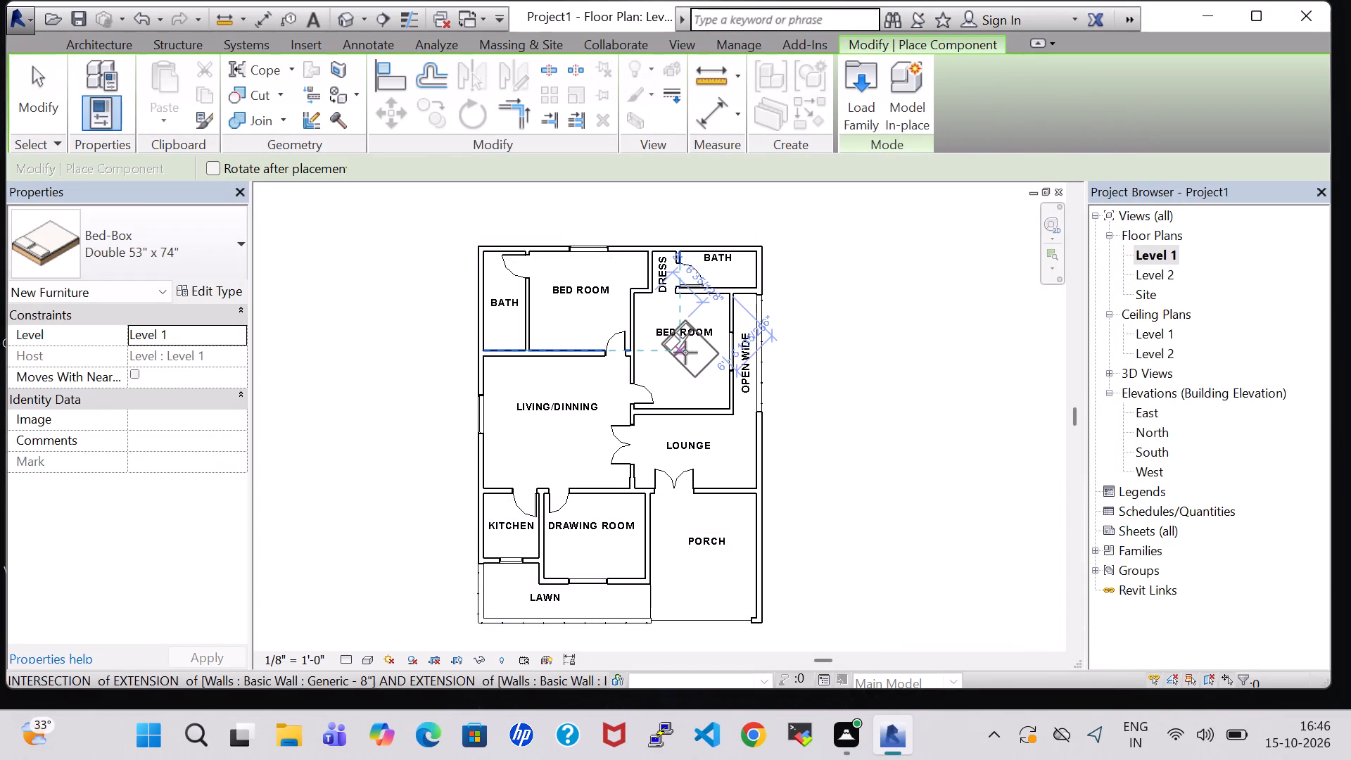
{"action": "key", "text": "space"}
{"action": "key", "text": "space"}
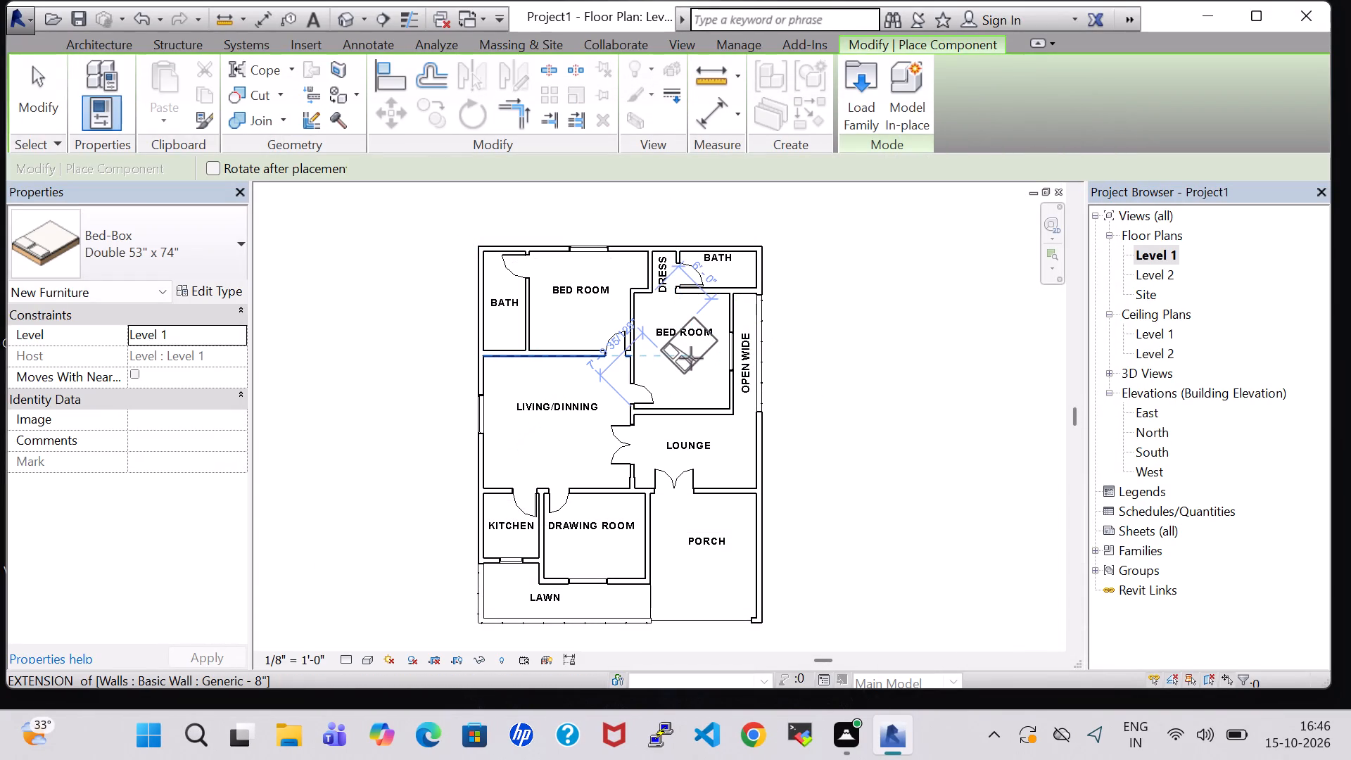
{"action": "key", "text": "space"}
{"action": "key", "text": "space"}
{"action": "key", "text": "space"}
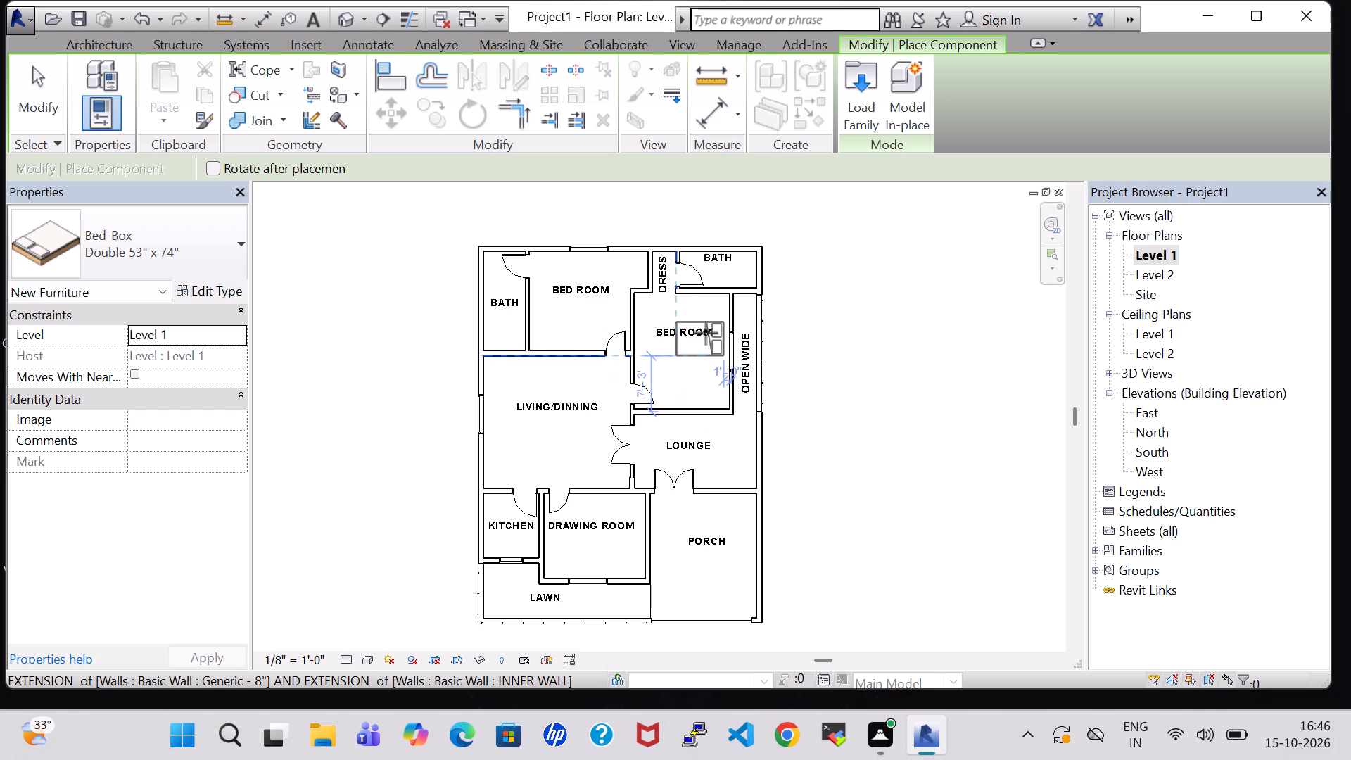
{"action": "scroll", "coordinate": [709, 336], "scroll_direction": "up", "scroll_amount": 4}
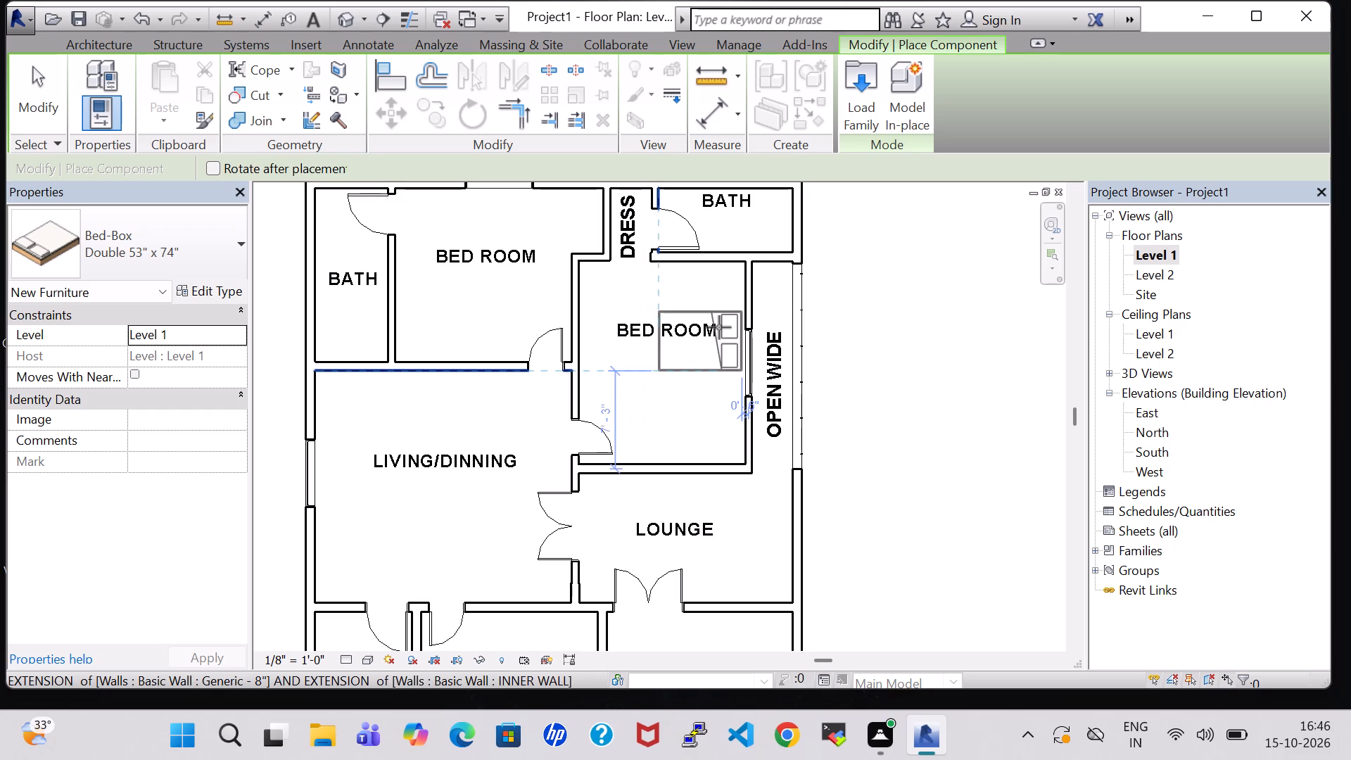
{"action": "left_click", "coordinate": [719, 341]}
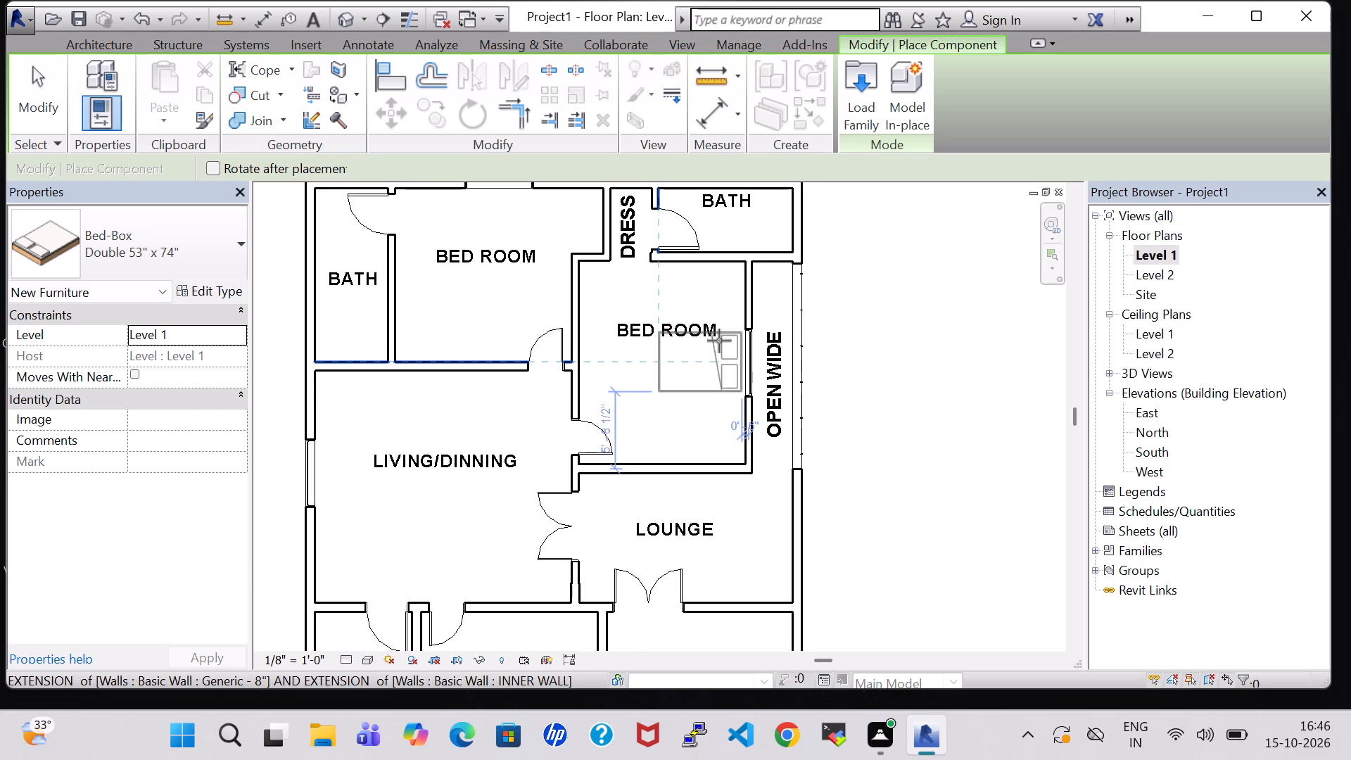
Place another Double 53" x 74" Bed-Box in the upper-left bedroom, with its head against the upper exterior wall.
{"action": "scroll", "coordinate": [839, 383], "scroll_direction": "down", "scroll_amount": 2}
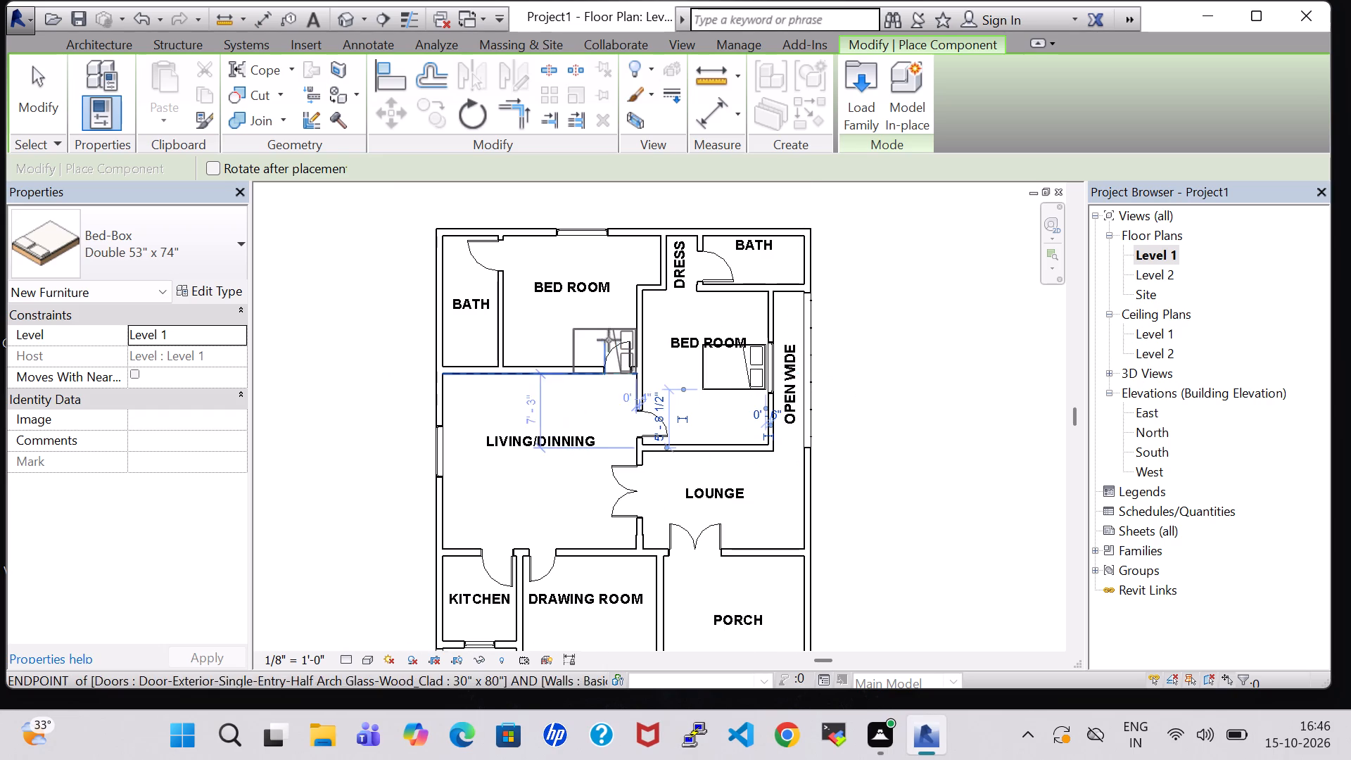
{"action": "key", "text": "space"}
{"action": "key", "text": "space"}
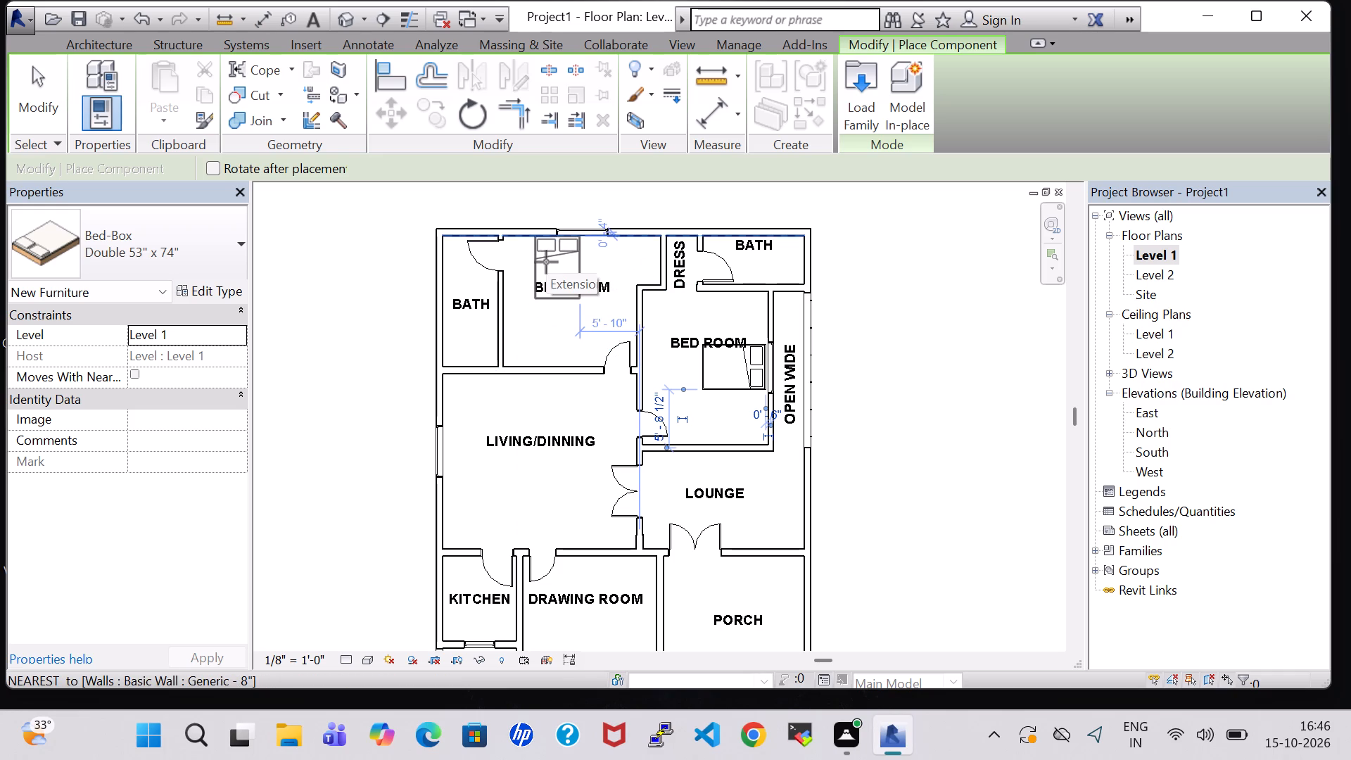
{"action": "left_click", "coordinate": [546, 262]}
{"action": "key", "text": "Escape"}
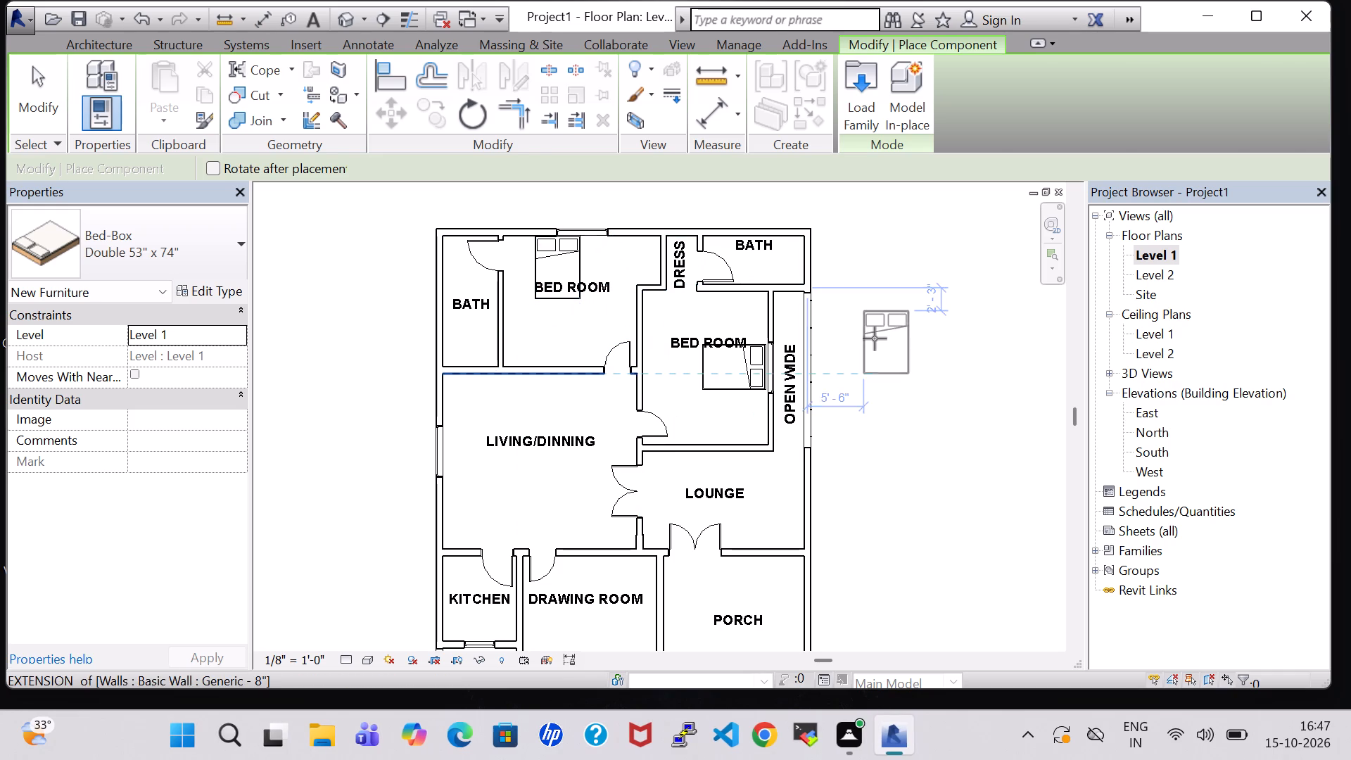
{"action": "key", "text": "Escape"}
Change the upper-left bedroom's bed to the Queen 60" x 79" type.
{"action": "left_click", "coordinate": [569, 270]}
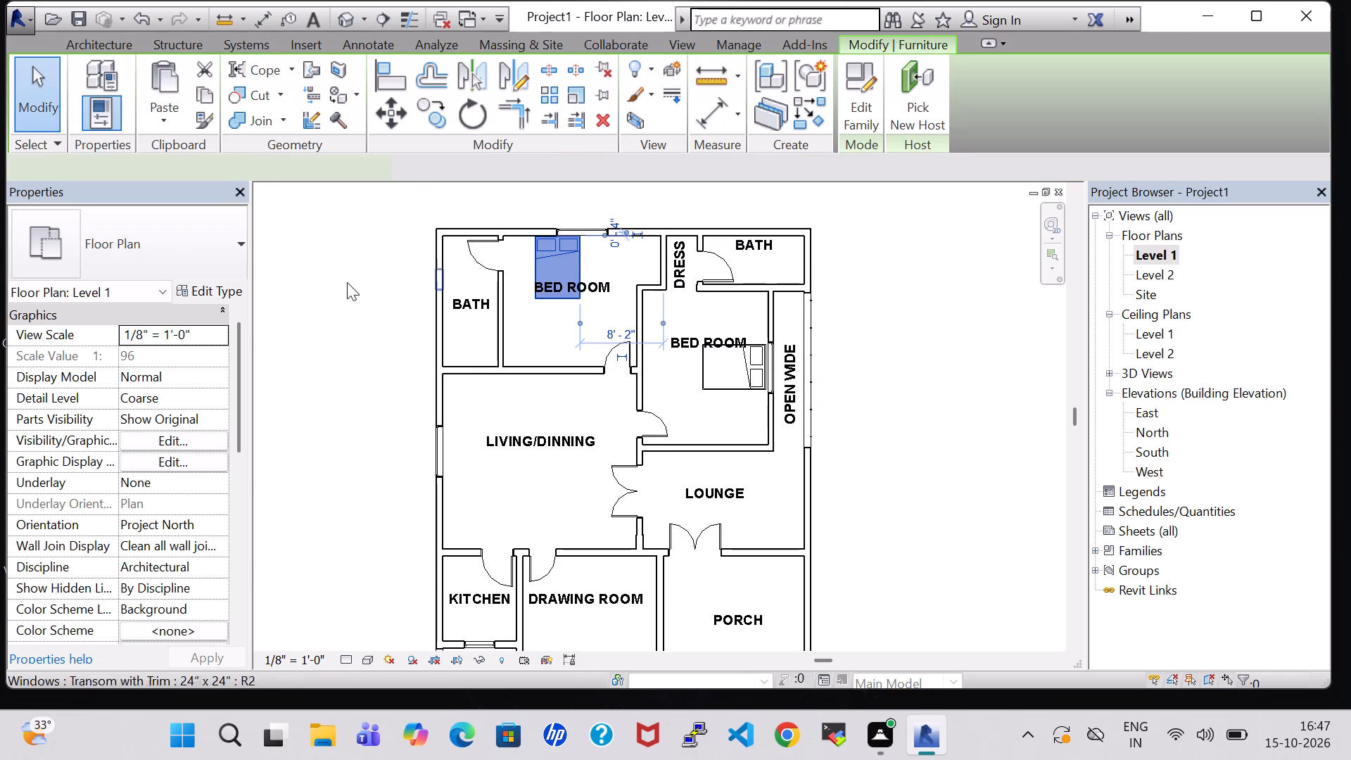
{"action": "left_click", "coordinate": [219, 227]}
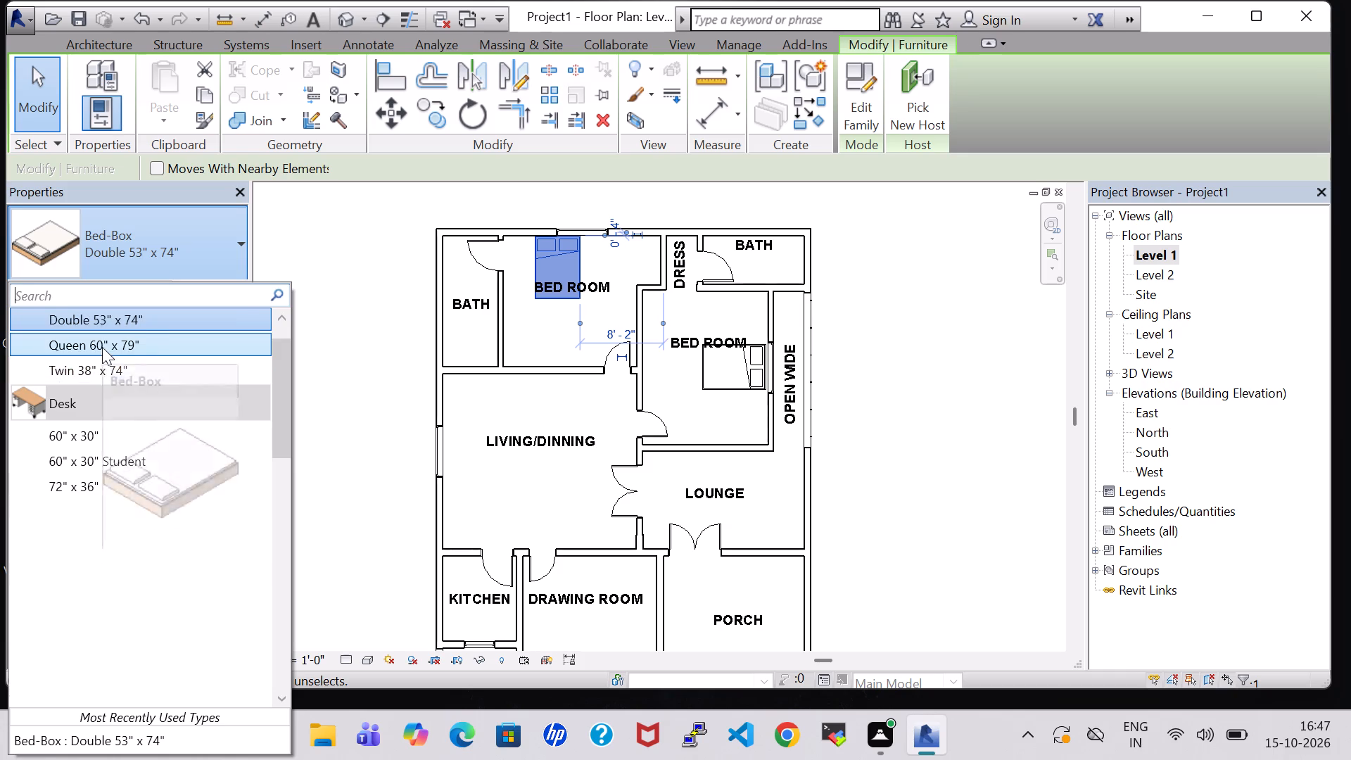
{"action": "left_click", "coordinate": [102, 347]}
{"action": "left_click", "coordinate": [745, 357]}
{"action": "left_click", "coordinate": [832, 377]}
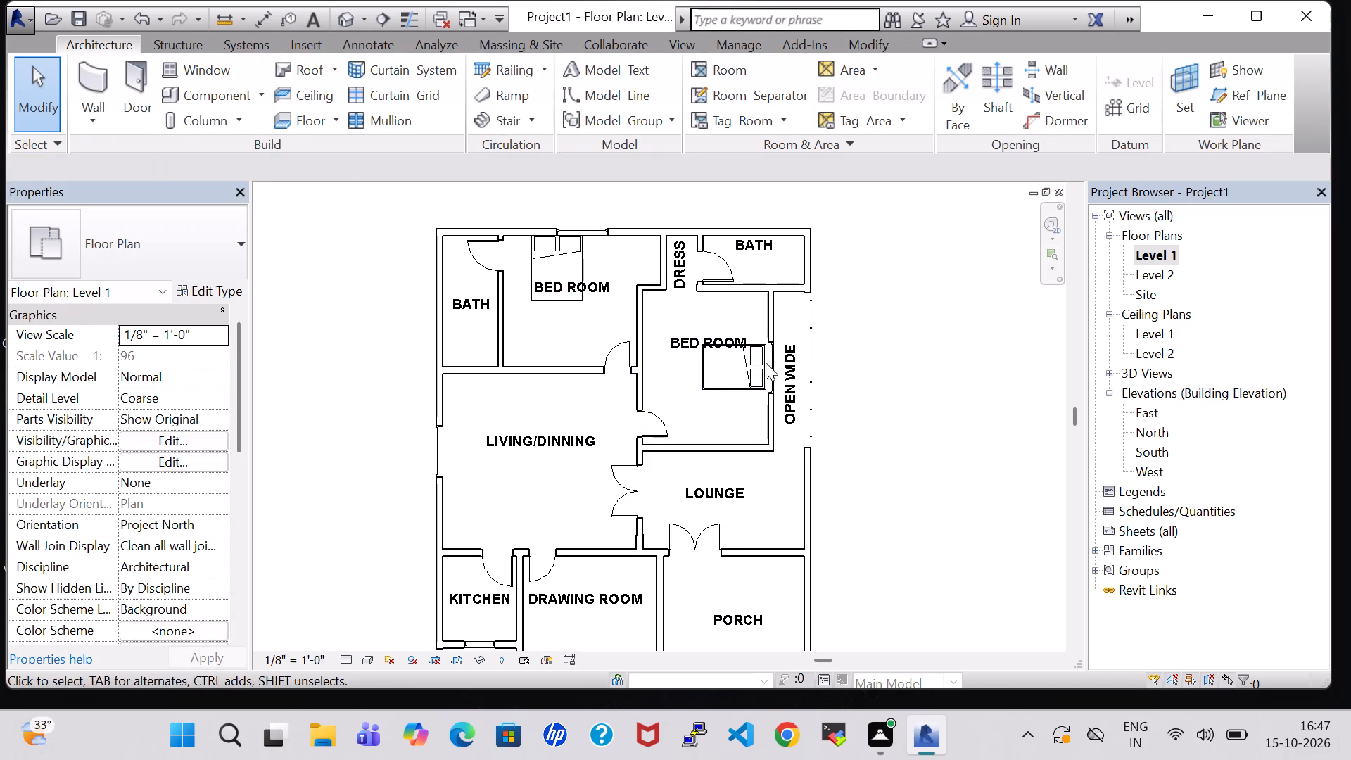
Change the bed in the bedroom beside OPEN WIDE to the Queen 60" x 79" type.
{"action": "left_click", "coordinate": [730, 374]}
{"action": "left_click", "coordinate": [192, 265]}
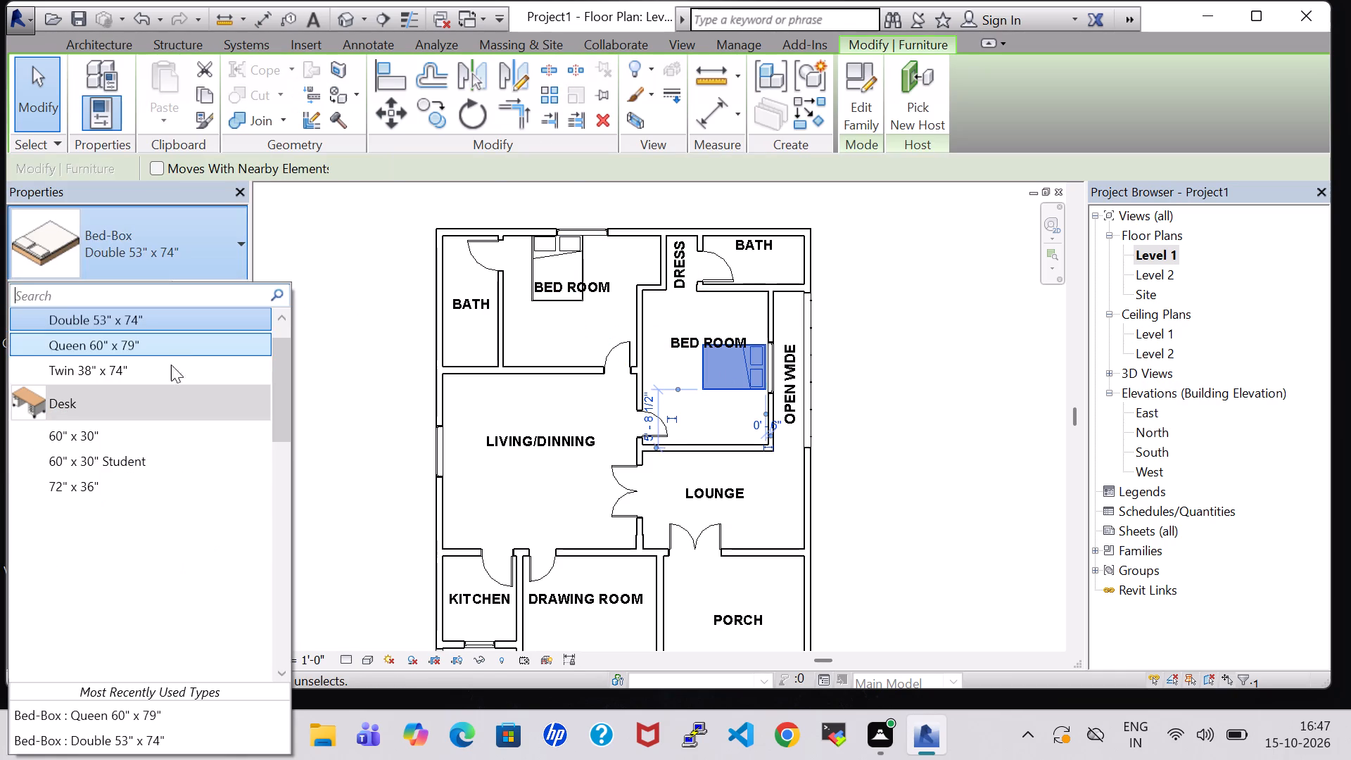
{"action": "left_click", "coordinate": [141, 342]}
{"action": "left_click", "coordinate": [934, 399]}
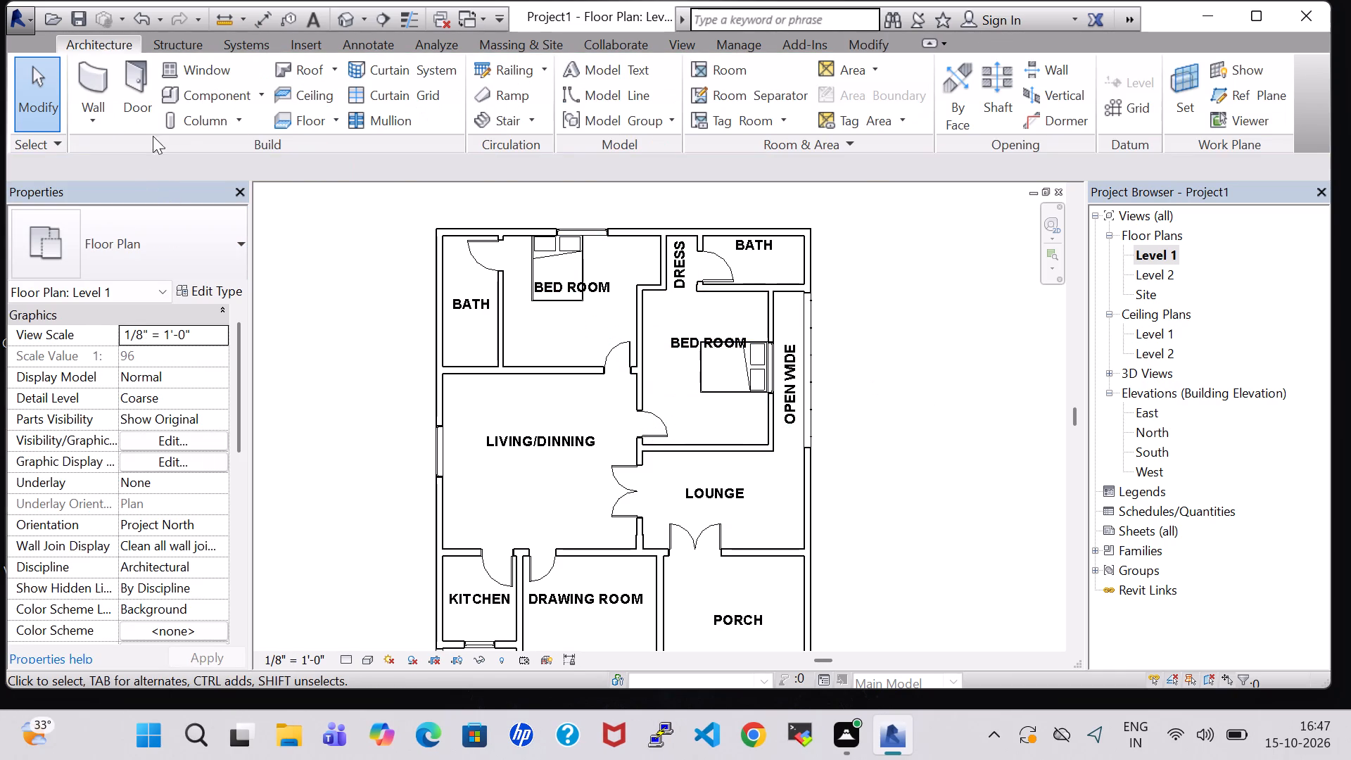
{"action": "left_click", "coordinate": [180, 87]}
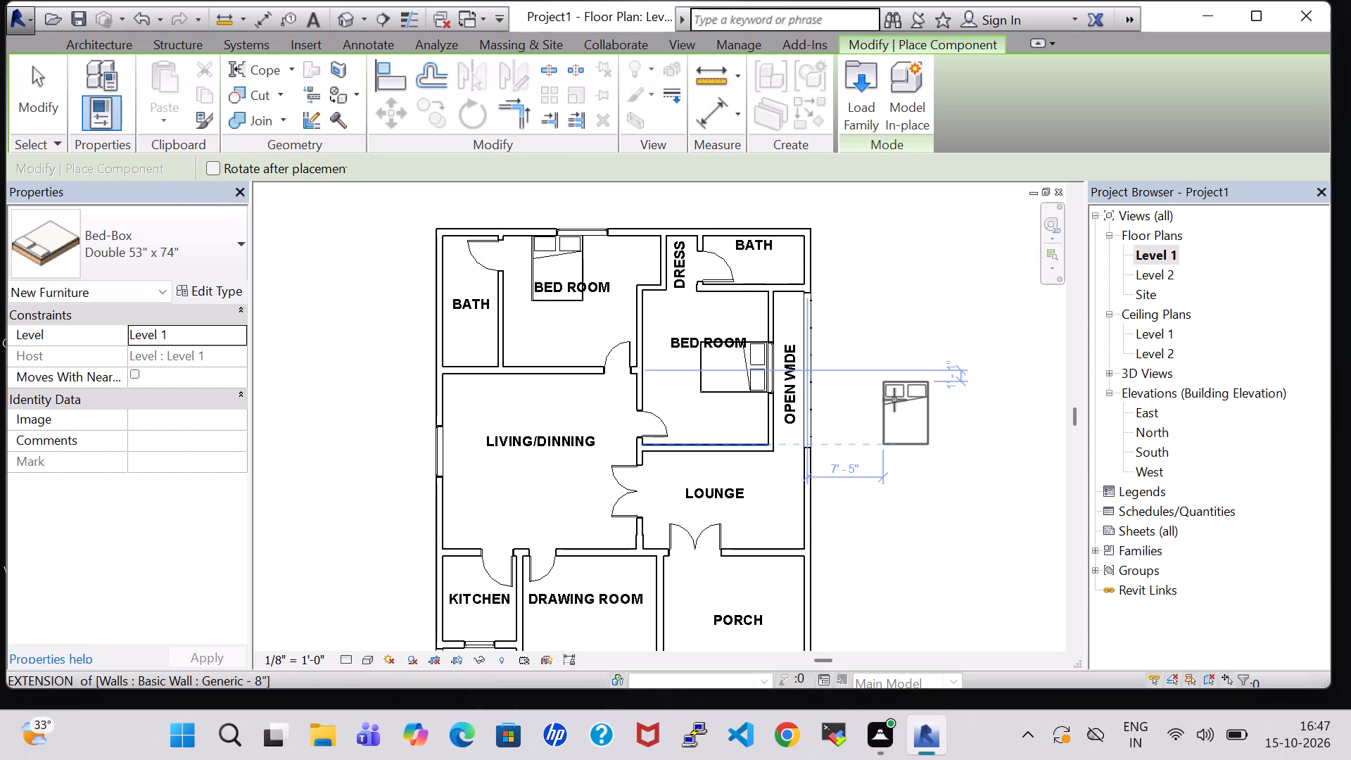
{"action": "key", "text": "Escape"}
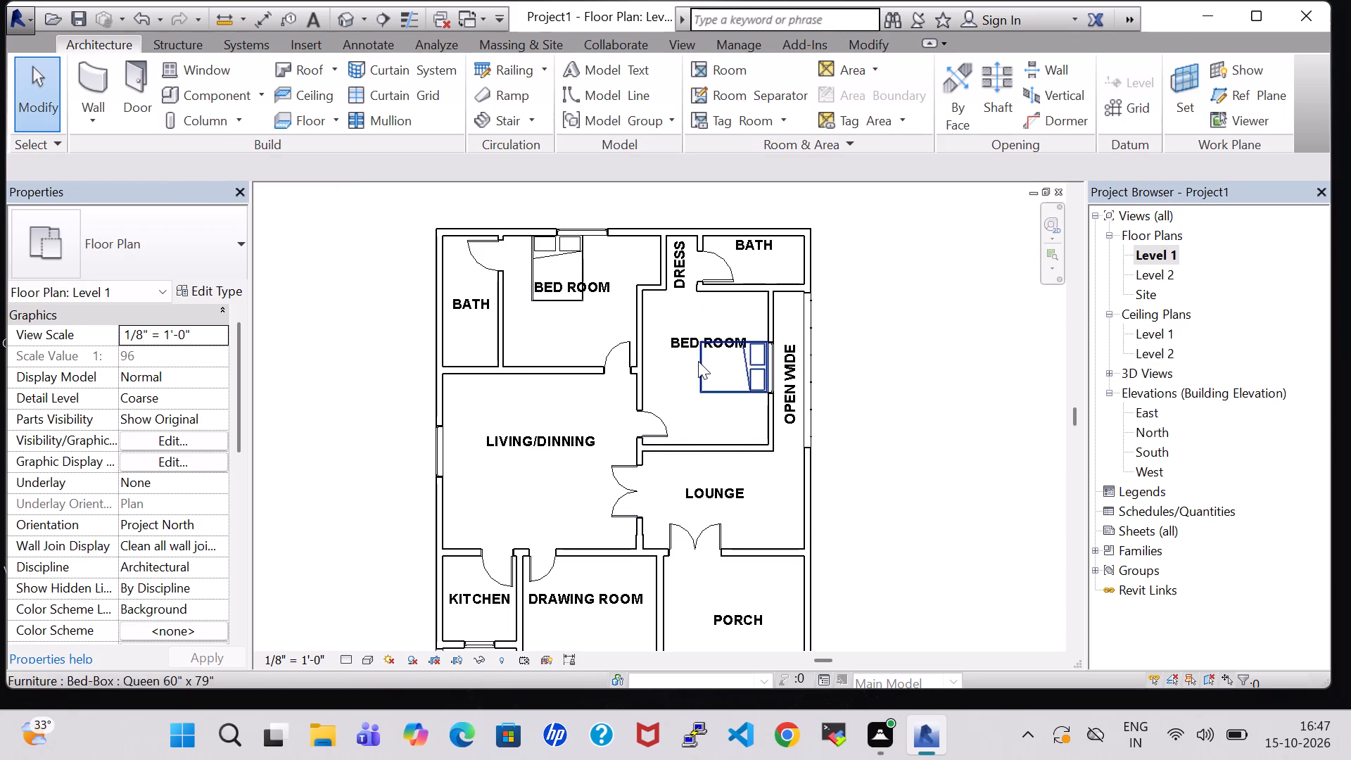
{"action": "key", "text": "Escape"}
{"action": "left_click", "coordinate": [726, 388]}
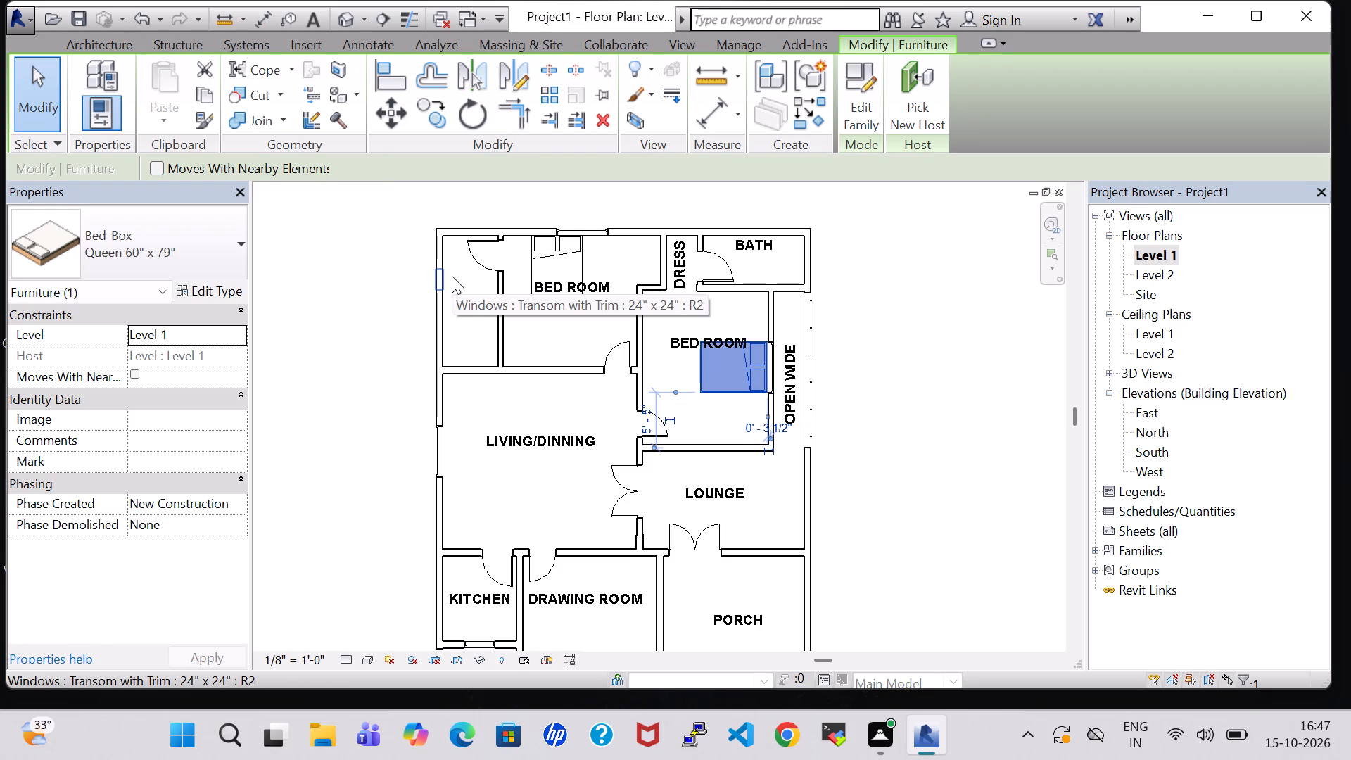
Load the Table-Night Stand family from the Furniture library's Tables folder for placing as a component.
{"action": "left_click", "coordinate": [113, 44]}
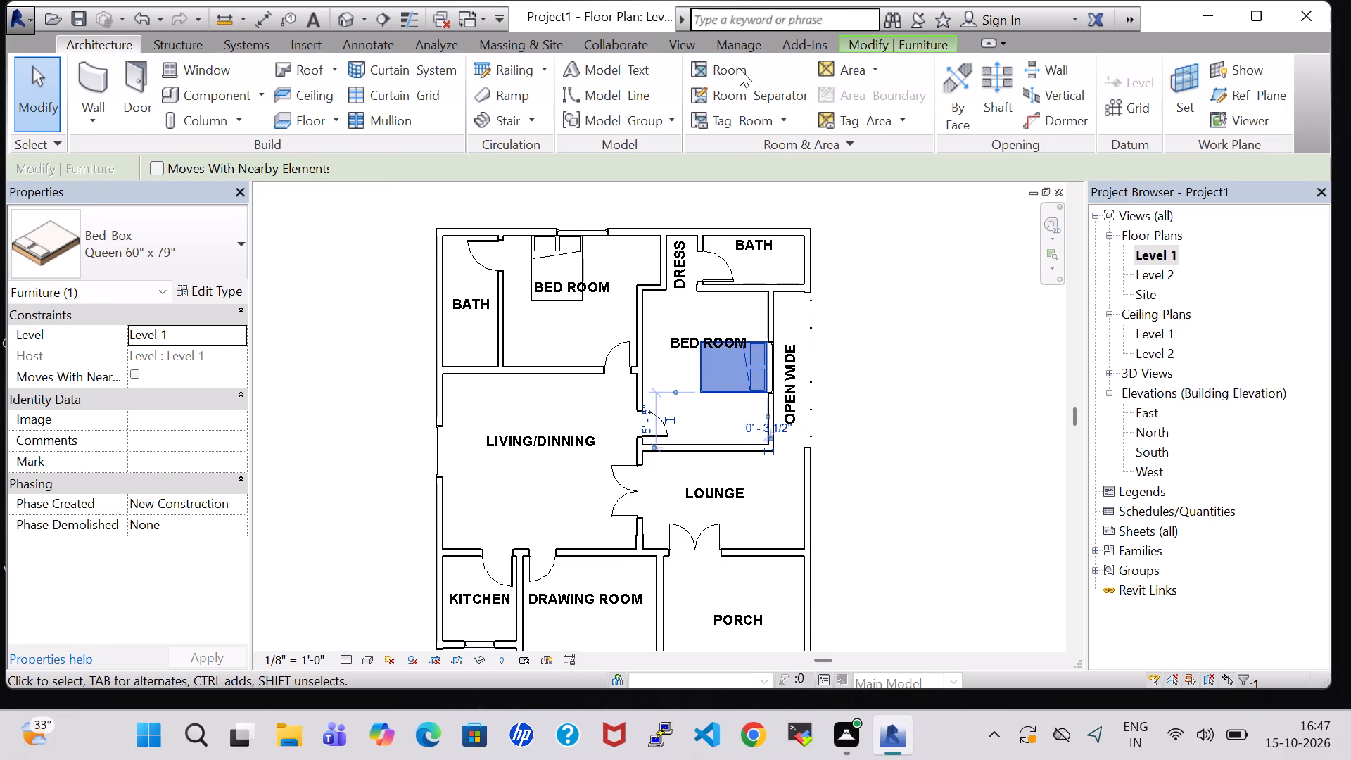
{"action": "left_click", "coordinate": [195, 91]}
{"action": "left_click", "coordinate": [868, 84]}
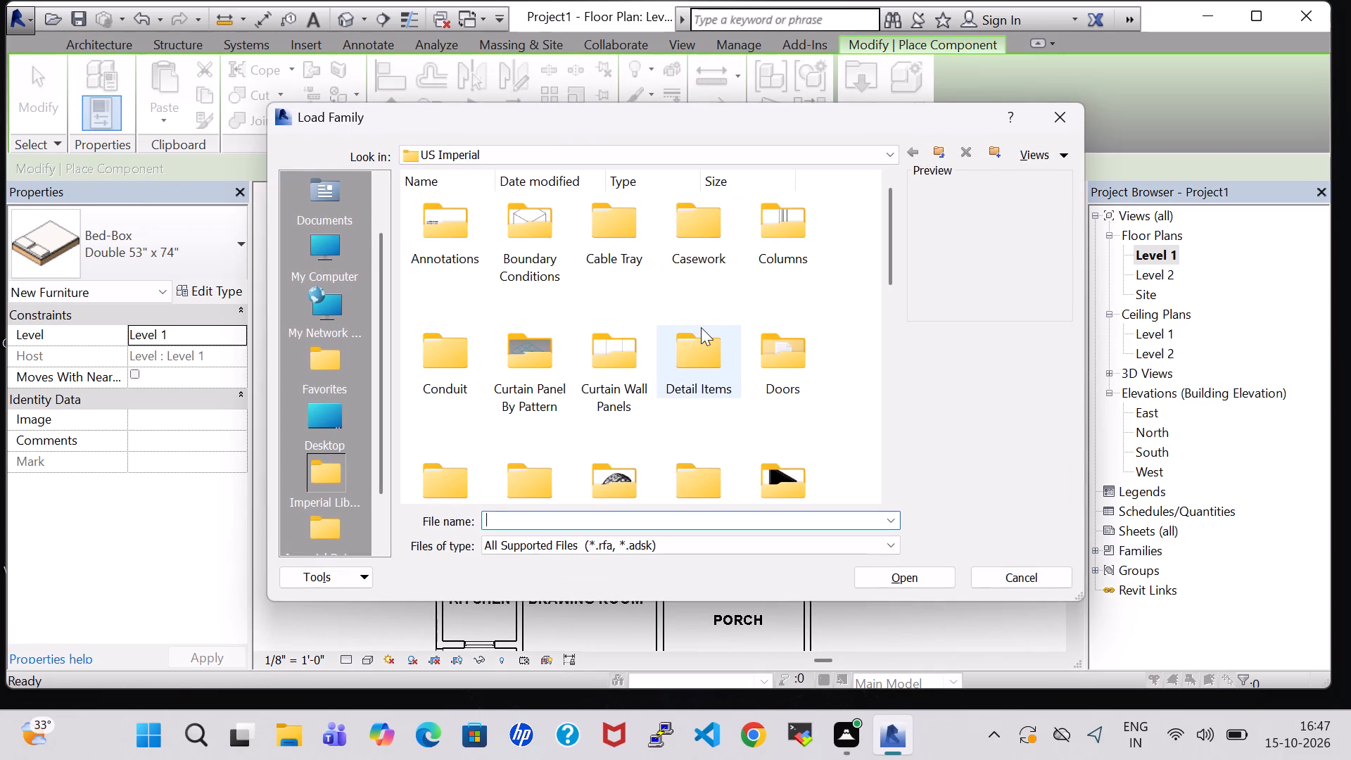
{"action": "scroll", "coordinate": [786, 362], "scroll_direction": "down", "scroll_amount": 1}
{"action": "double_click", "coordinate": [799, 285]}
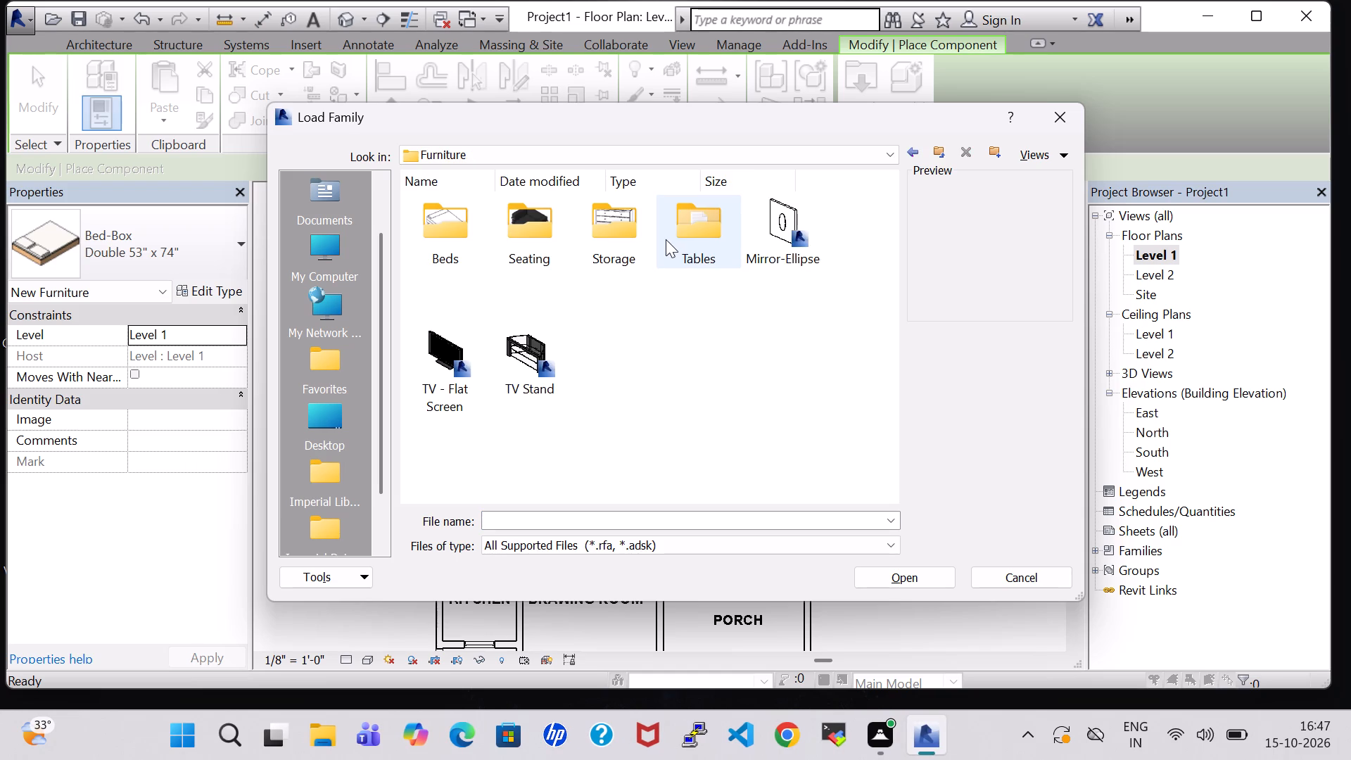
{"action": "double_click", "coordinate": [699, 236]}
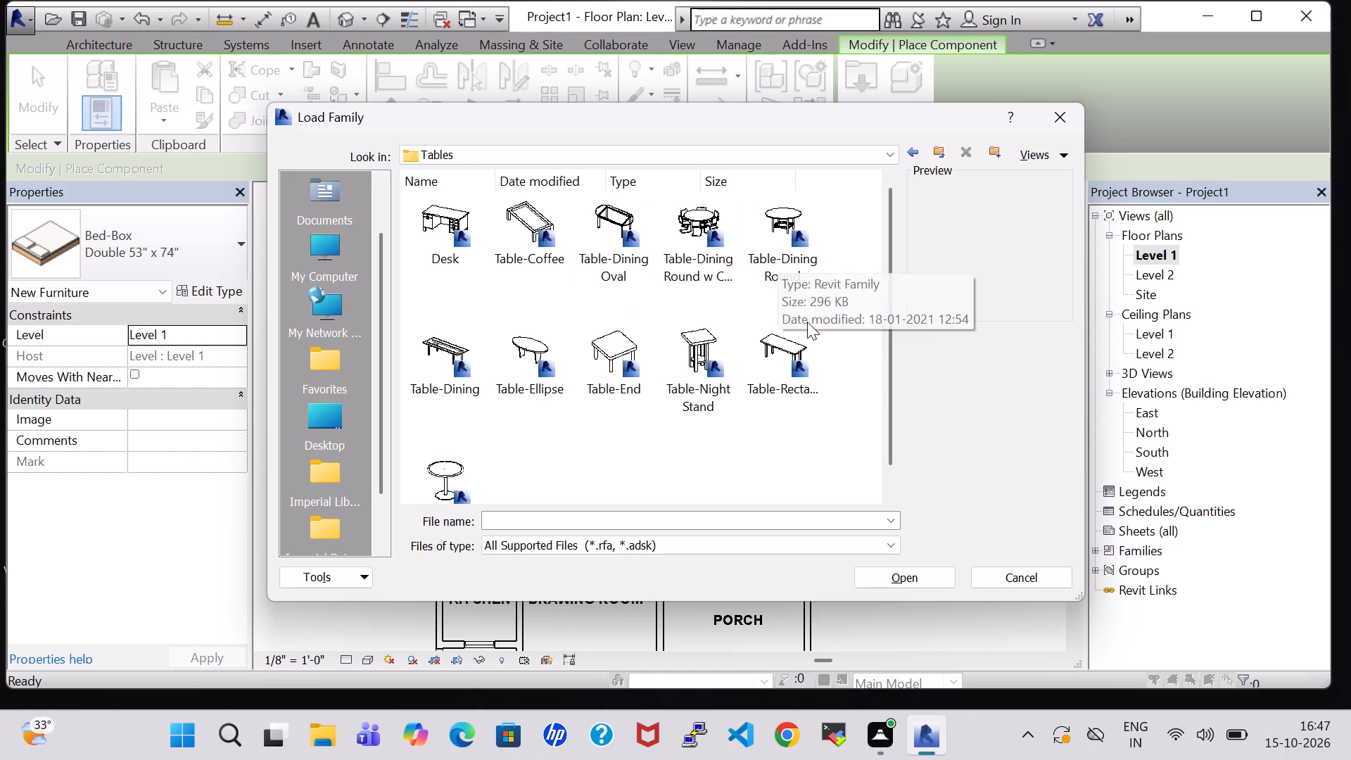
{"action": "left_click", "coordinate": [609, 351]}
{"action": "left_click", "coordinate": [711, 361]}
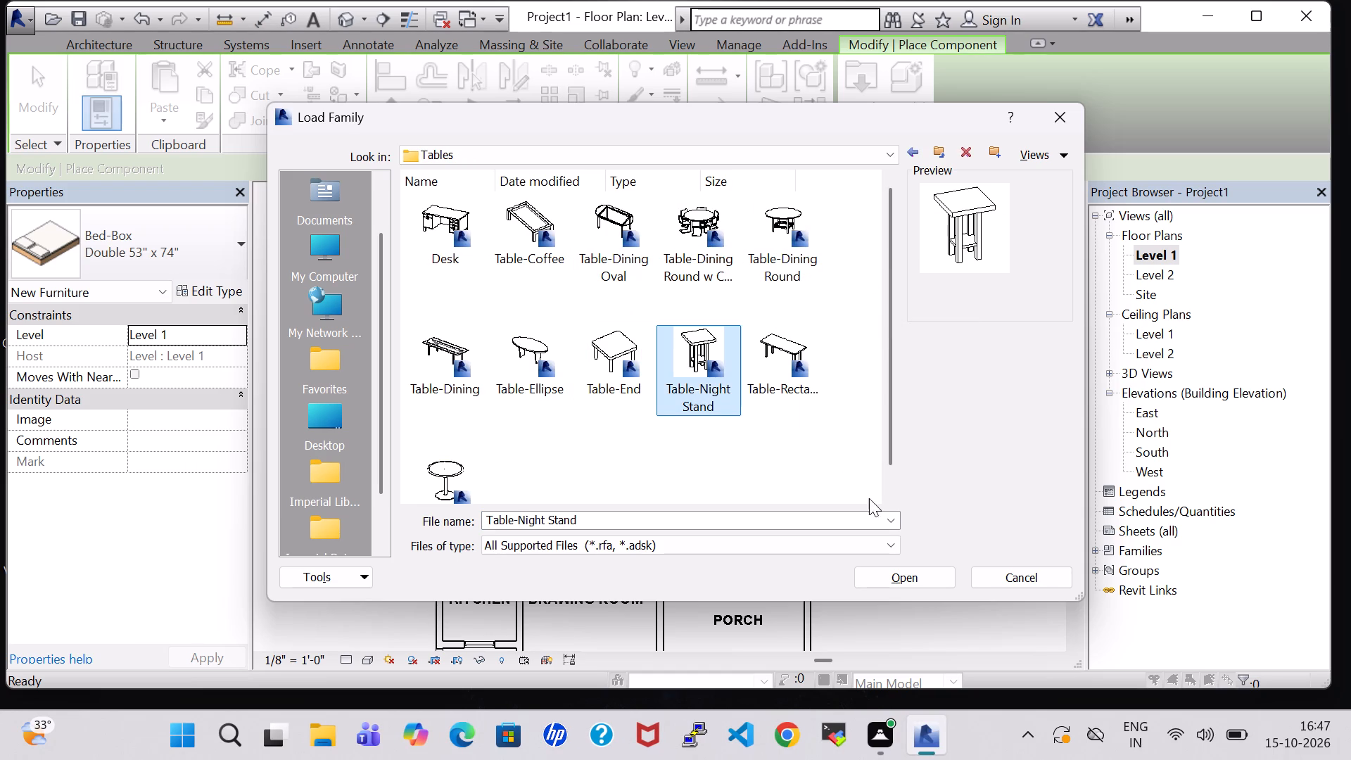
{"action": "left_click", "coordinate": [918, 574]}
Place a 24" x 24" x 30" night stand against the OPEN WIDE wall, above the bed's head in the adjoining bedroom.
{"action": "scroll", "coordinate": [744, 327], "scroll_direction": "up", "scroll_amount": 2}
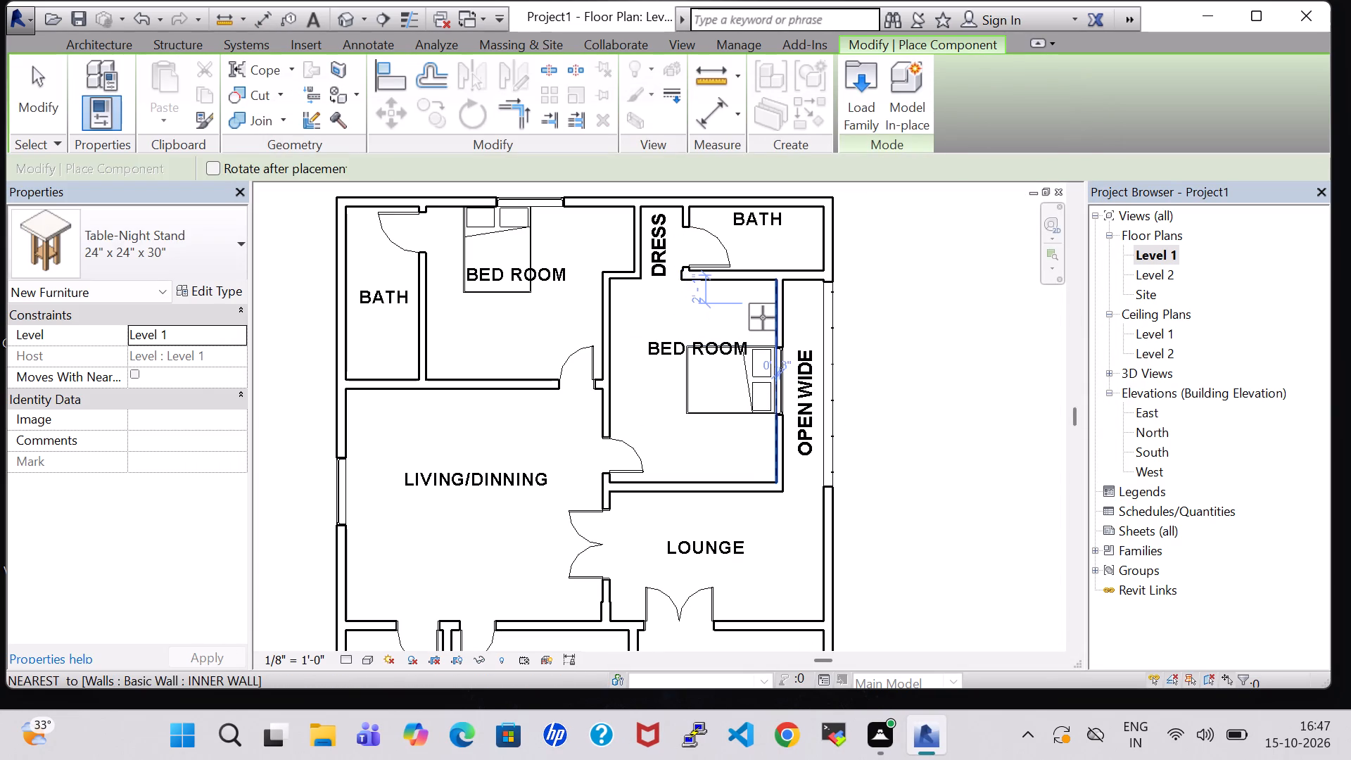
{"action": "left_click", "coordinate": [763, 317]}
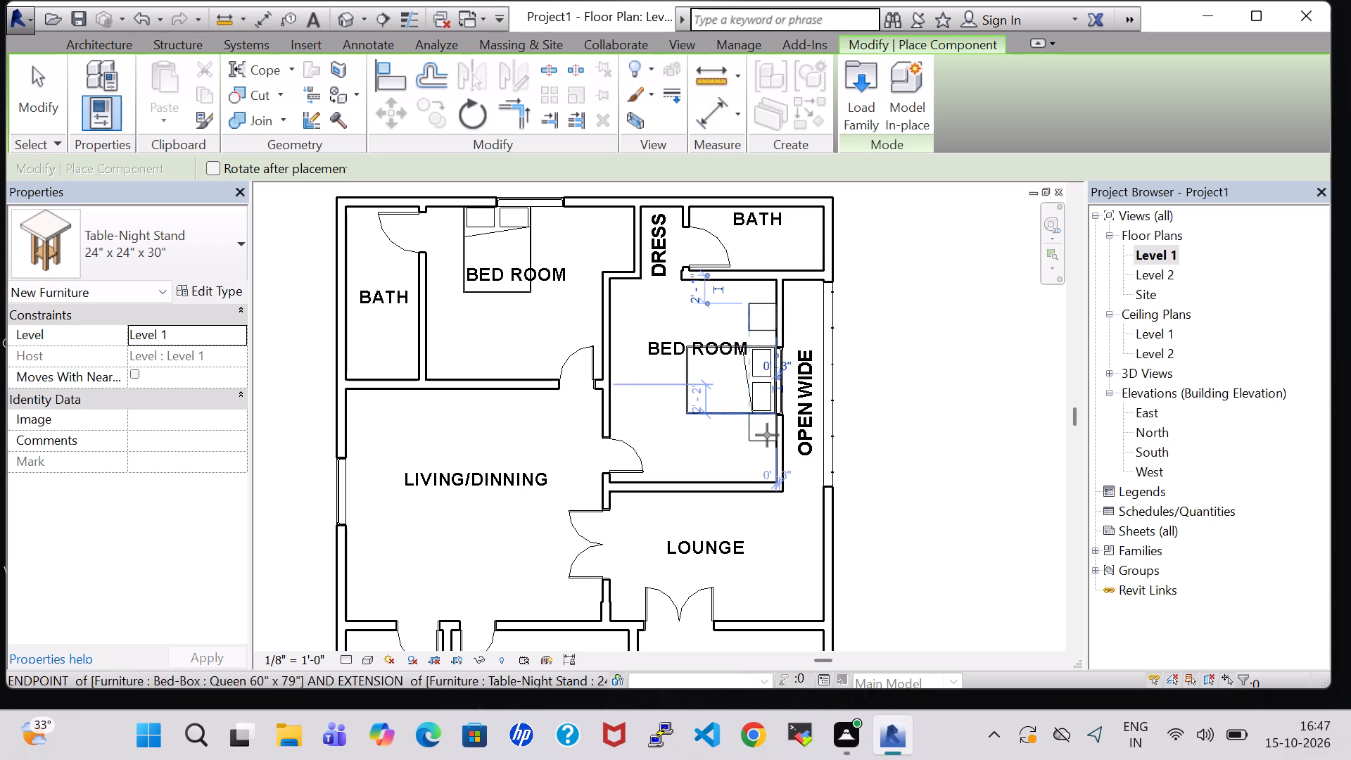
Place 24" x 24" x 30" night stands on the free side of the bed beside OPEN WIDE and beside the upper-left bedroom's bed.
{"action": "left_click", "coordinate": [766, 438]}
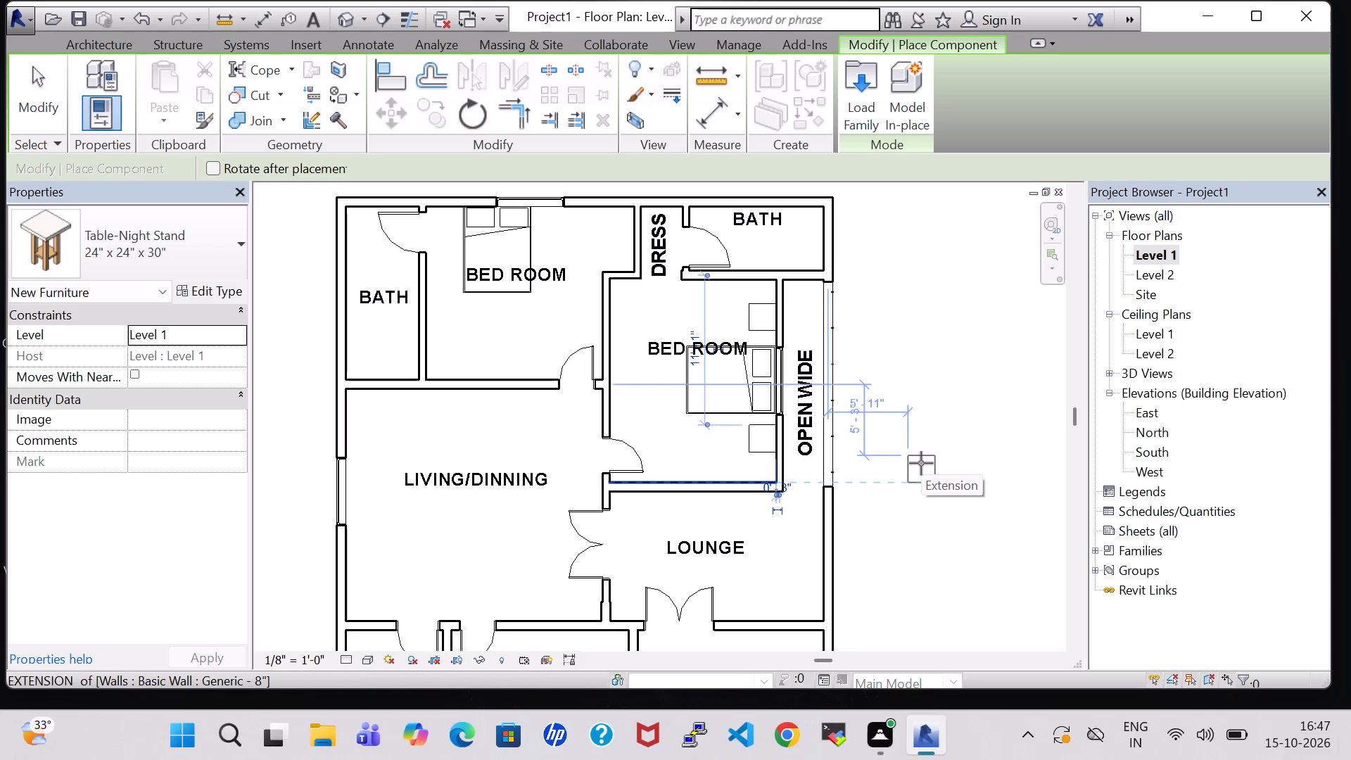
{"action": "key", "text": "Escape"}
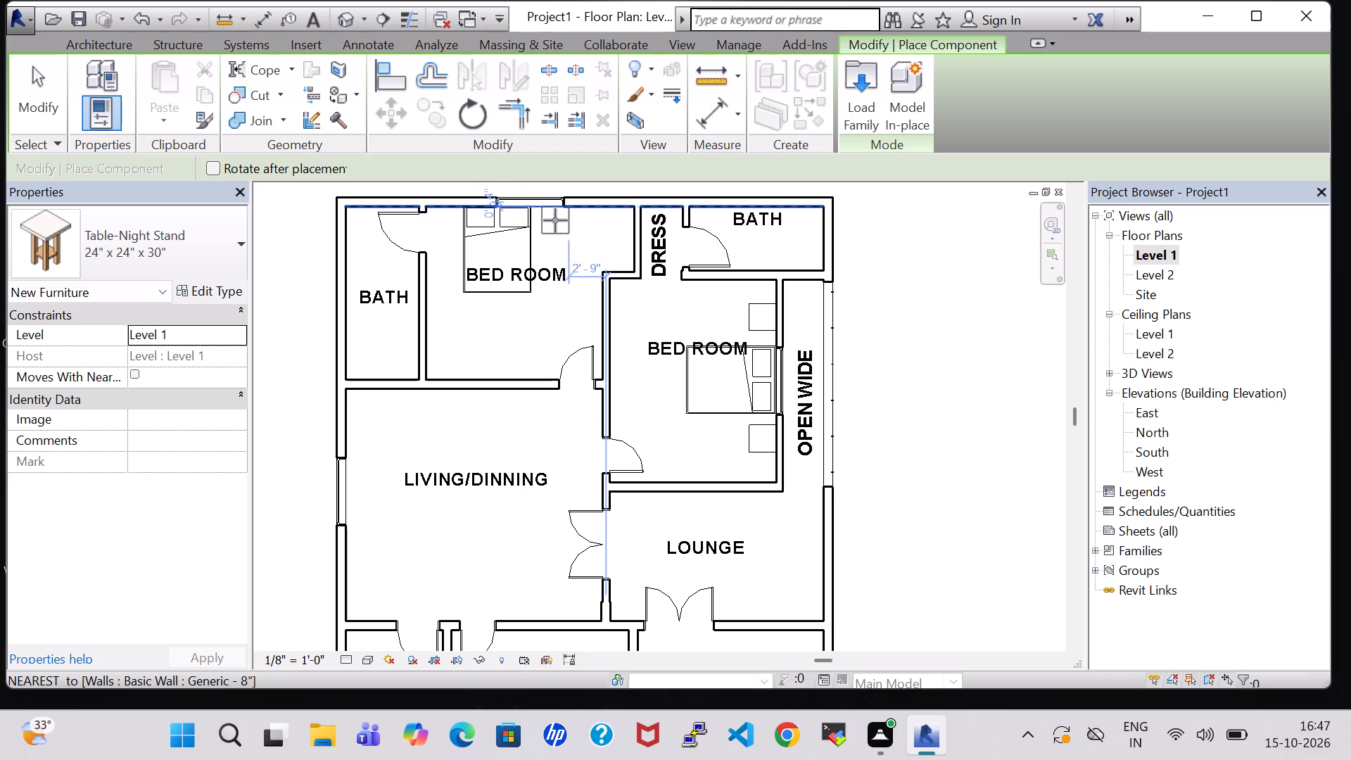
{"action": "left_click", "coordinate": [555, 220]}
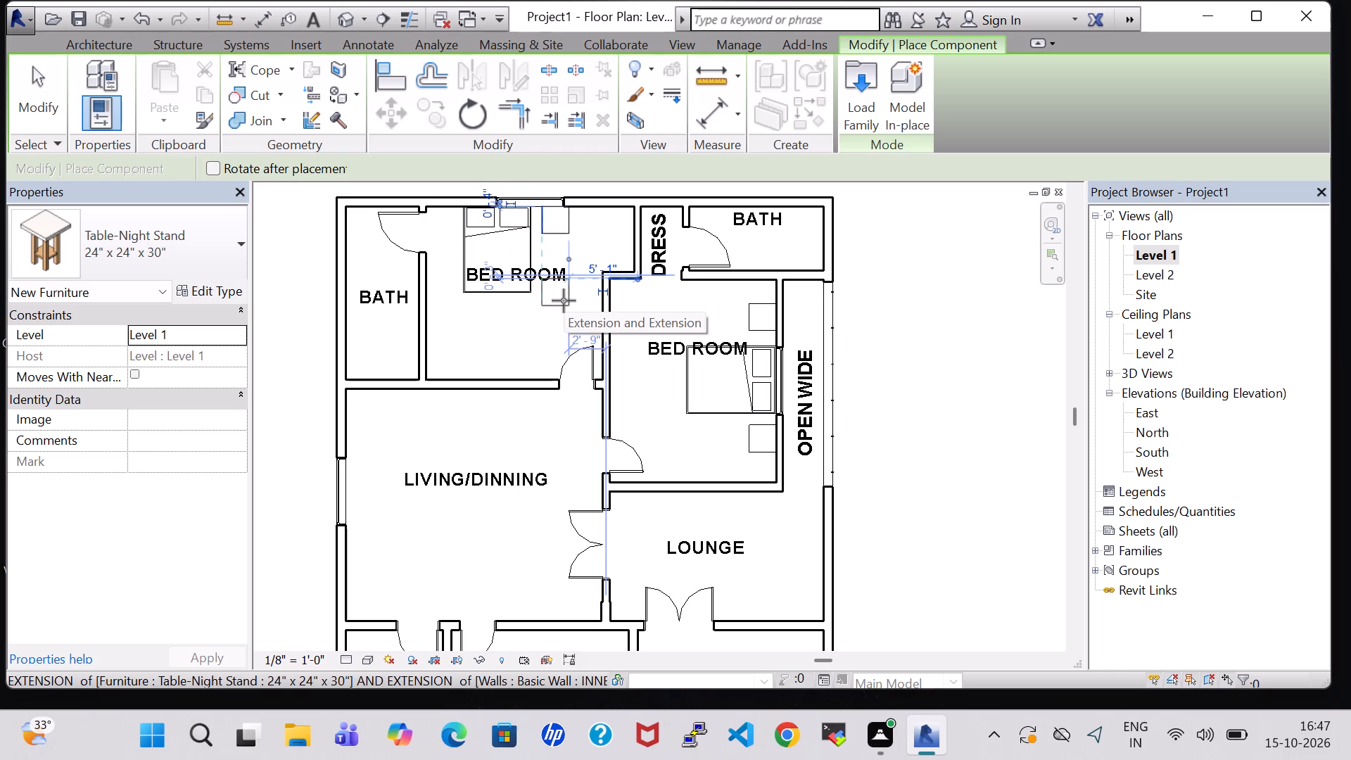
{"action": "key", "text": "Escape"}
{"action": "key", "text": "Escape"}
Load the Dresser family from the Furniture library's Storage folder for placing as a component.
{"action": "left_click", "coordinate": [196, 96]}
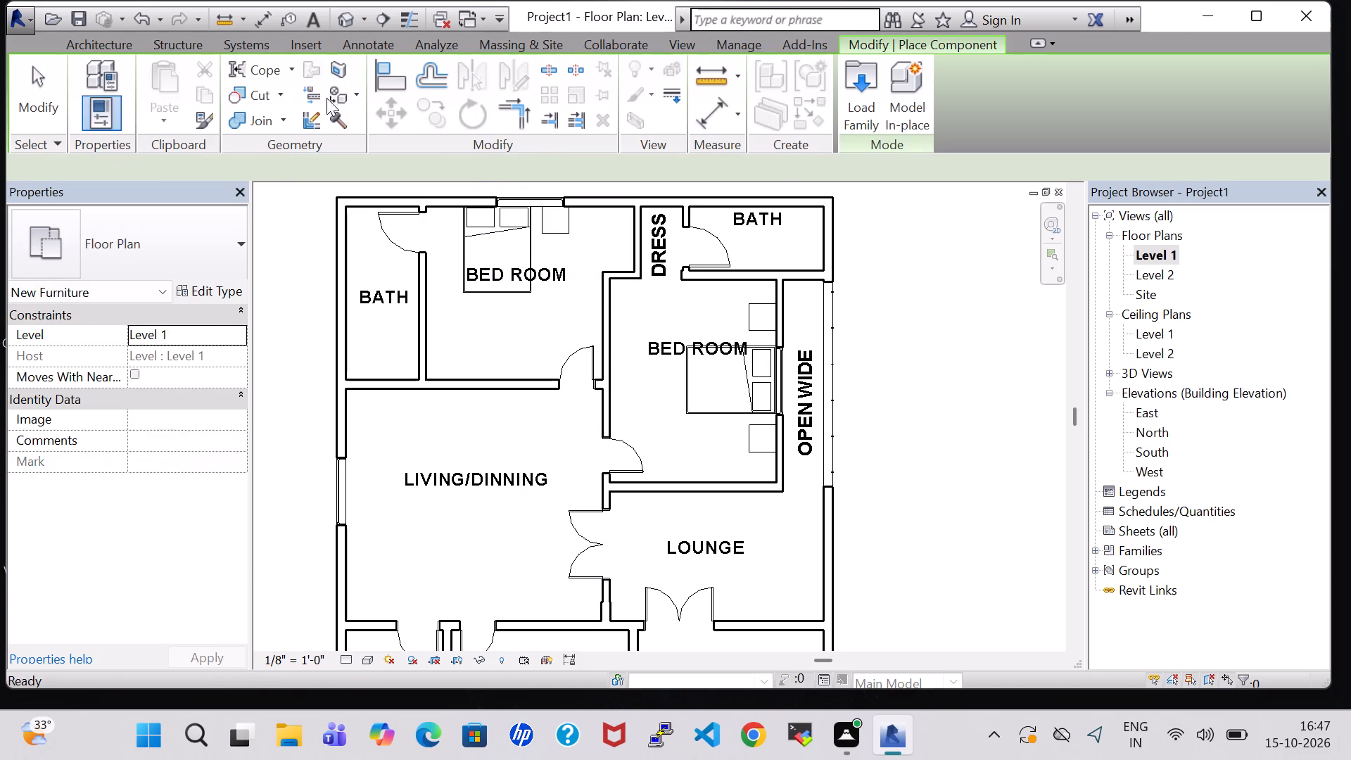
{"action": "left_click", "coordinate": [843, 114]}
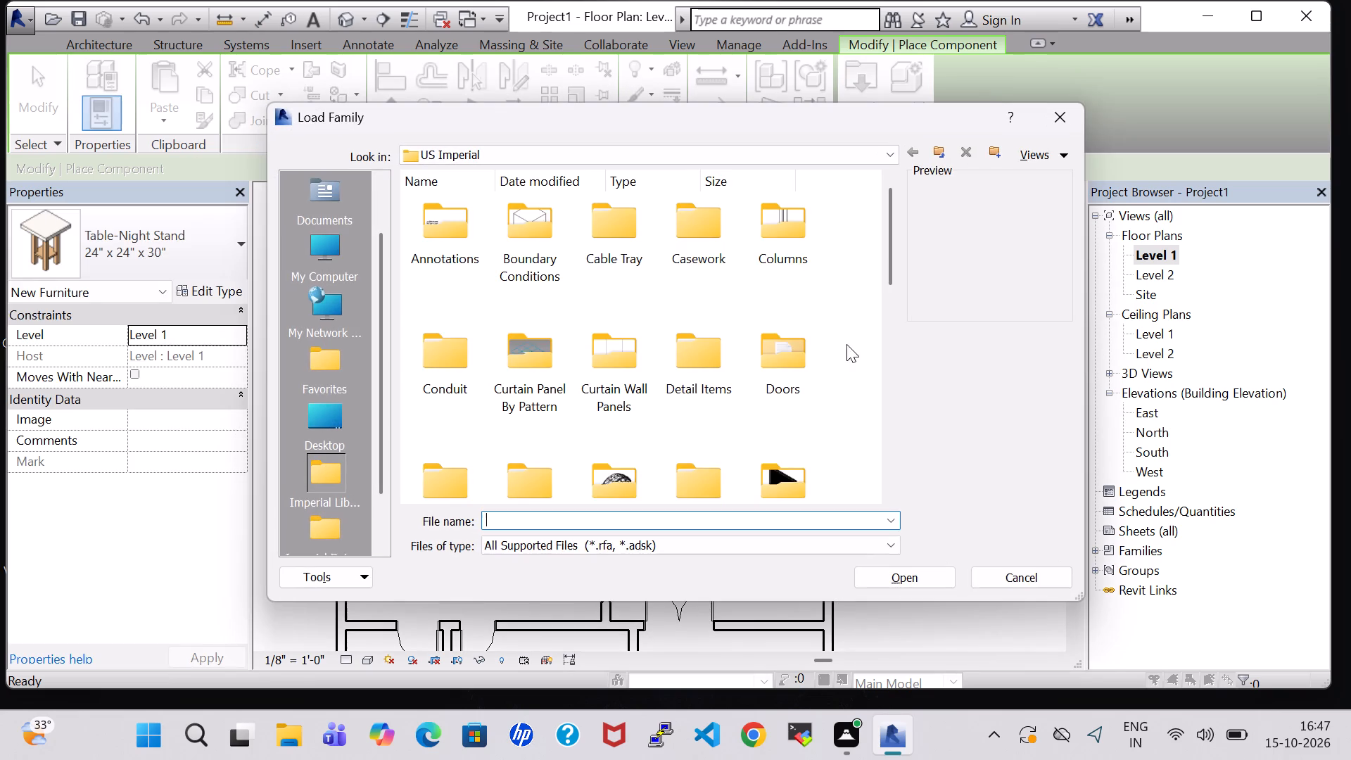
{"action": "scroll", "coordinate": [824, 367], "scroll_direction": "down", "scroll_amount": 1}
{"action": "double_click", "coordinate": [796, 315]}
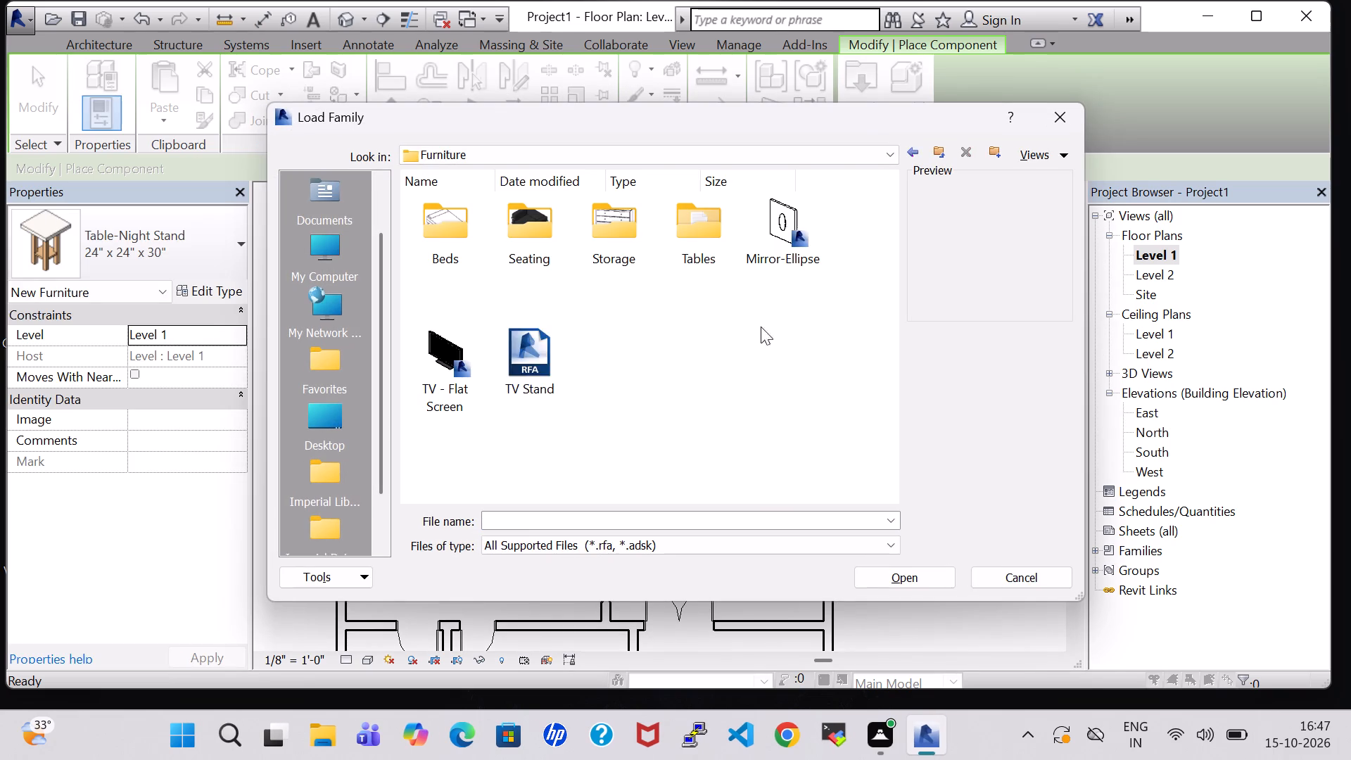
{"action": "double_click", "coordinate": [684, 243]}
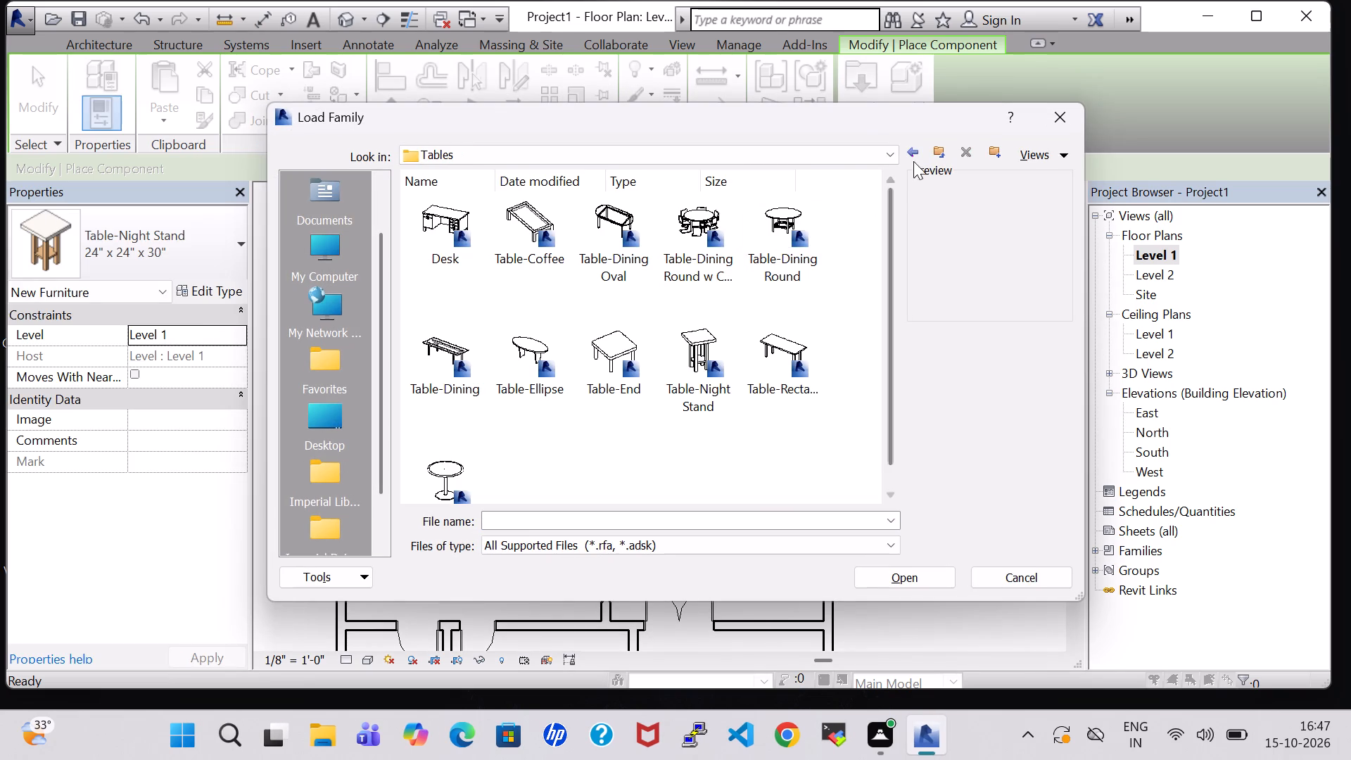
{"action": "left_click", "coordinate": [913, 150]}
{"action": "double_click", "coordinate": [602, 221]}
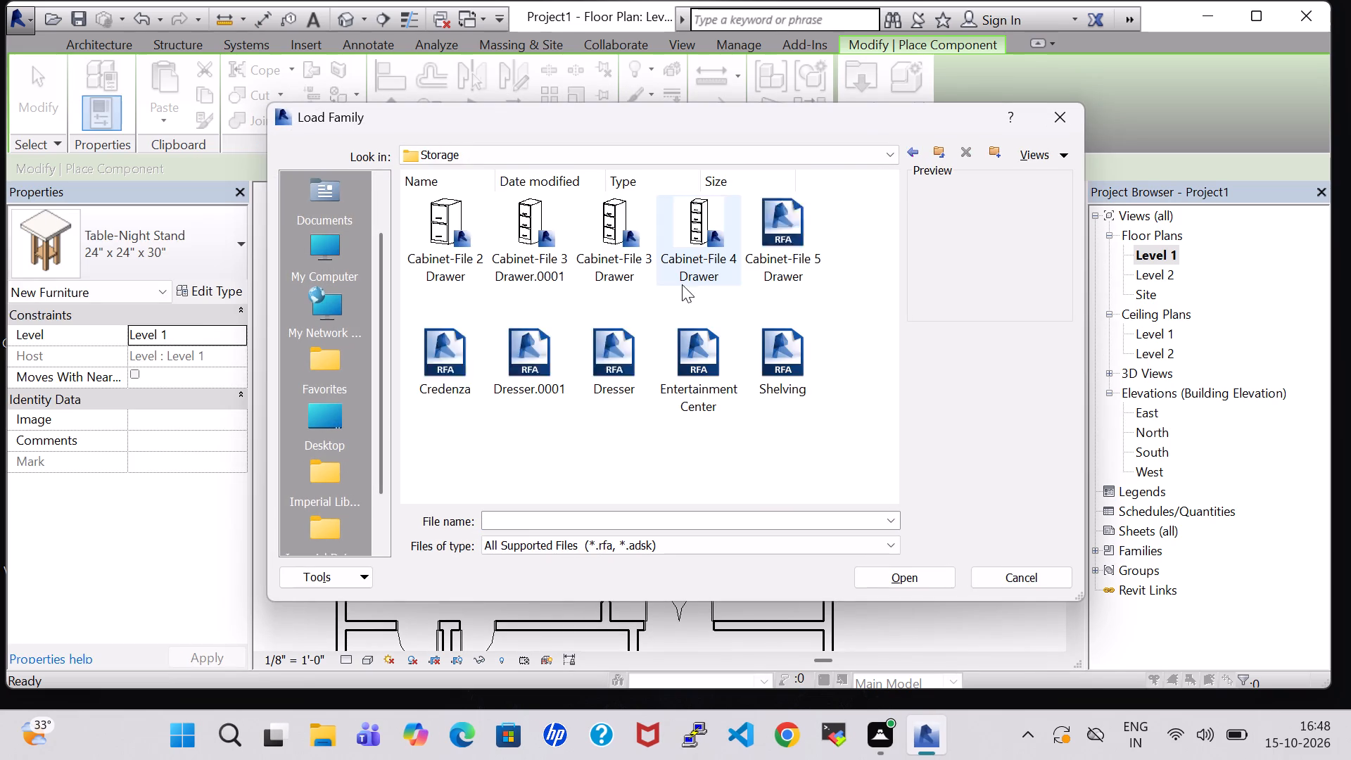
{"action": "left_click", "coordinate": [616, 327]}
{"action": "left_click", "coordinate": [901, 571]}
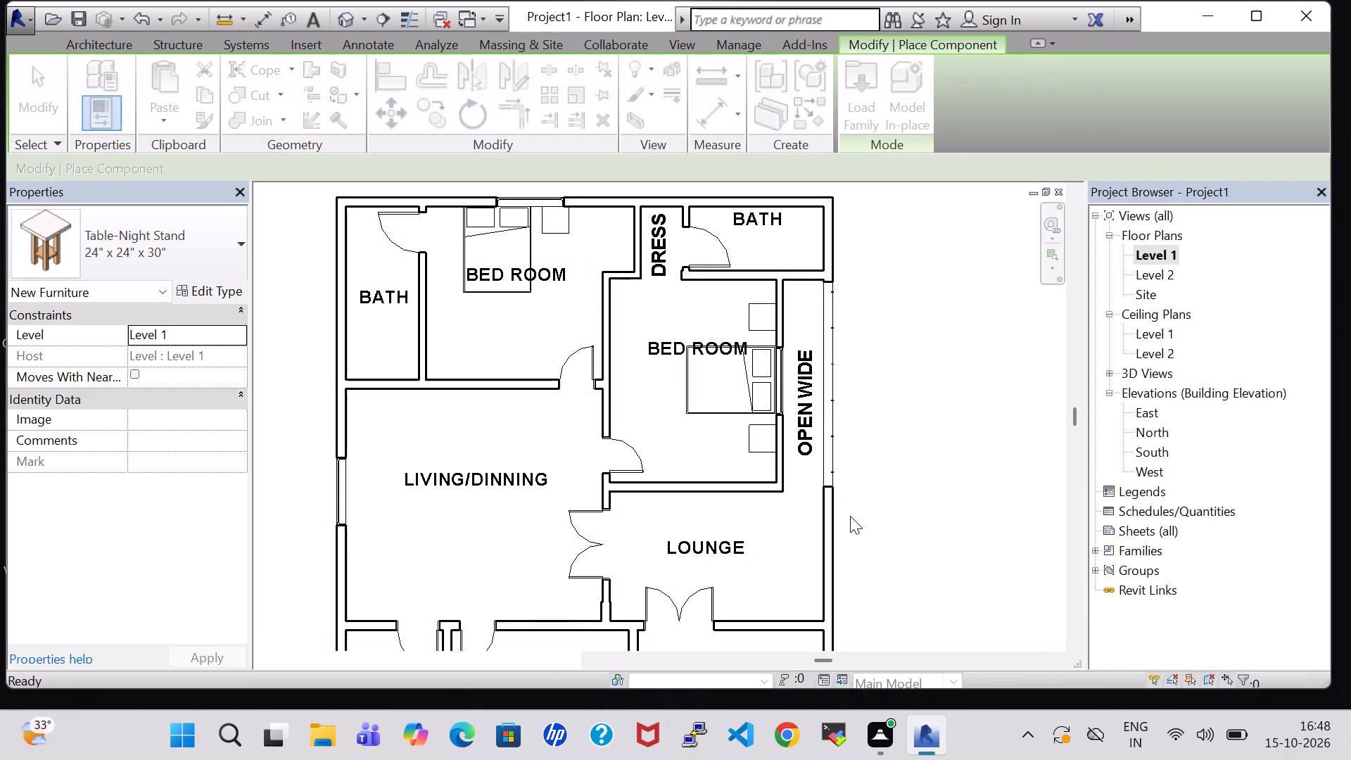
Place 48" x 72" x 24" dressers on both sides of the wall between DRESS and the upper-left bedroom, lengthwise along it.
{"action": "key", "text": "space"}
{"action": "key", "text": "space"}
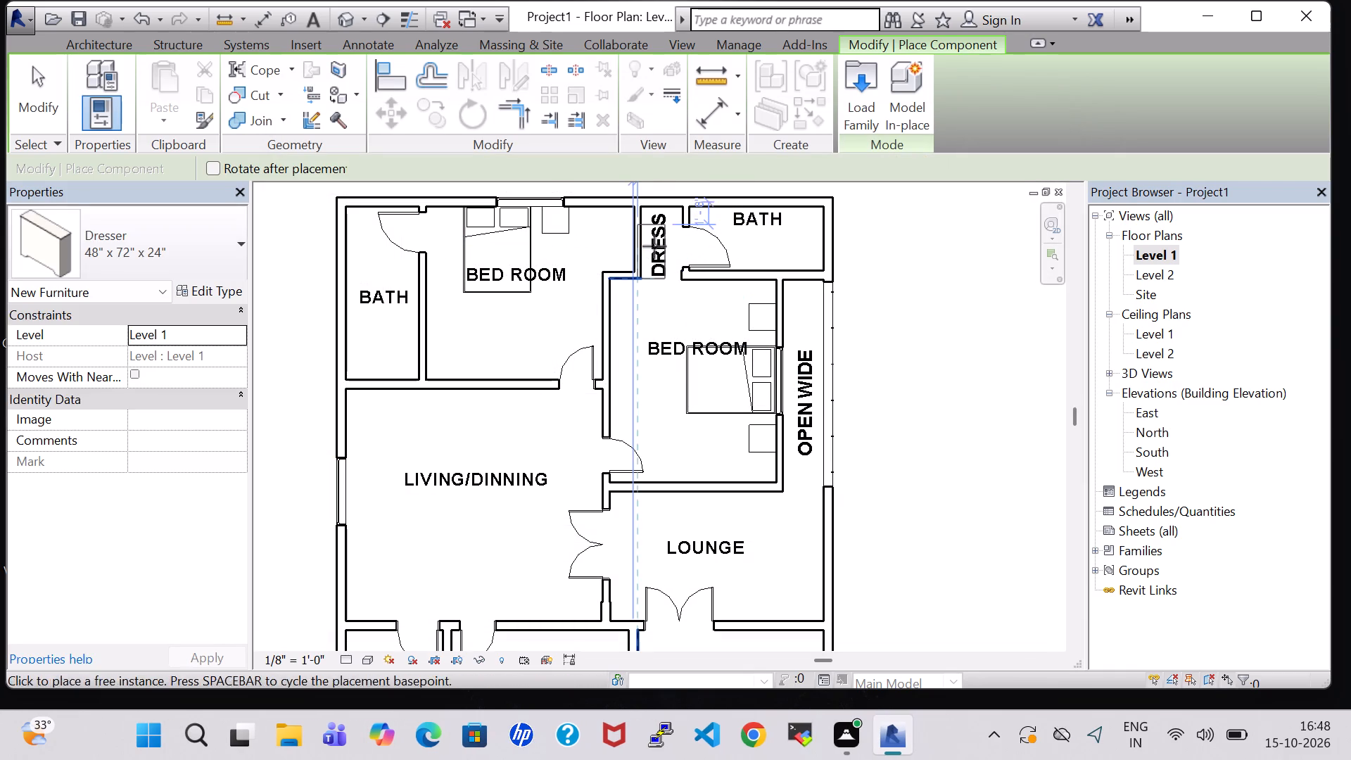
{"action": "scroll", "coordinate": [659, 243], "scroll_direction": "up", "scroll_amount": 4}
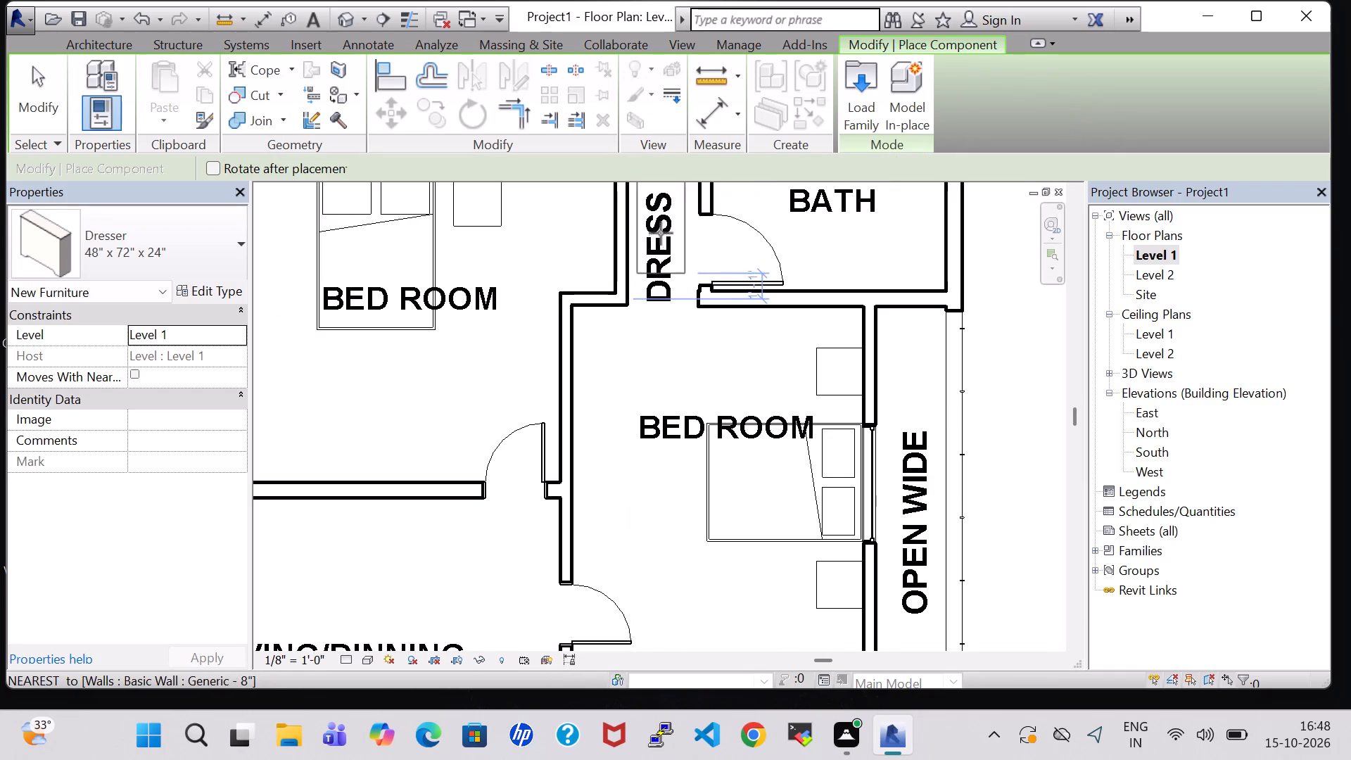
{"action": "left_click", "coordinate": [651, 234]}
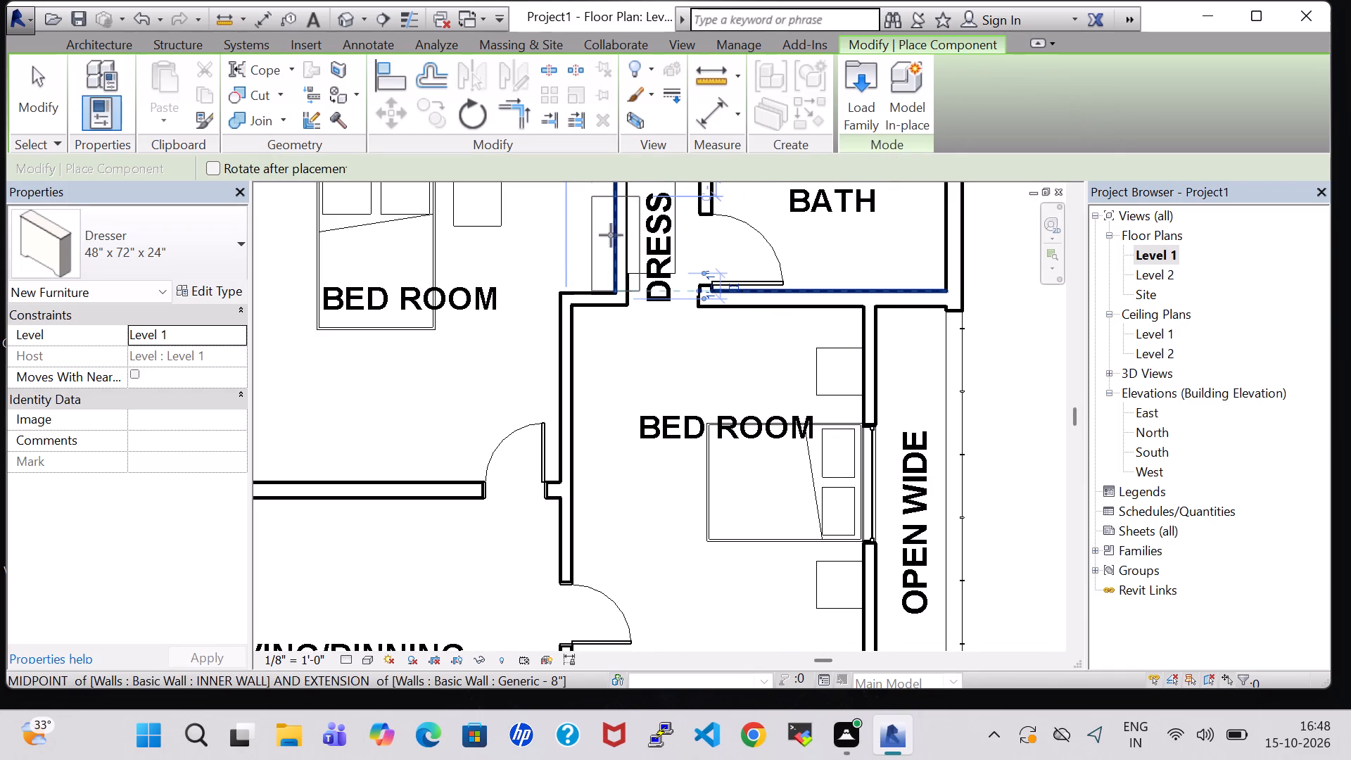
{"action": "left_click", "coordinate": [597, 233]}
{"action": "scroll", "coordinate": [629, 338], "scroll_direction": "down", "scroll_amount": 2}
{"action": "scroll", "coordinate": [635, 399], "scroll_direction": "down", "scroll_amount": 1}
{"action": "key", "text": "Escape"}
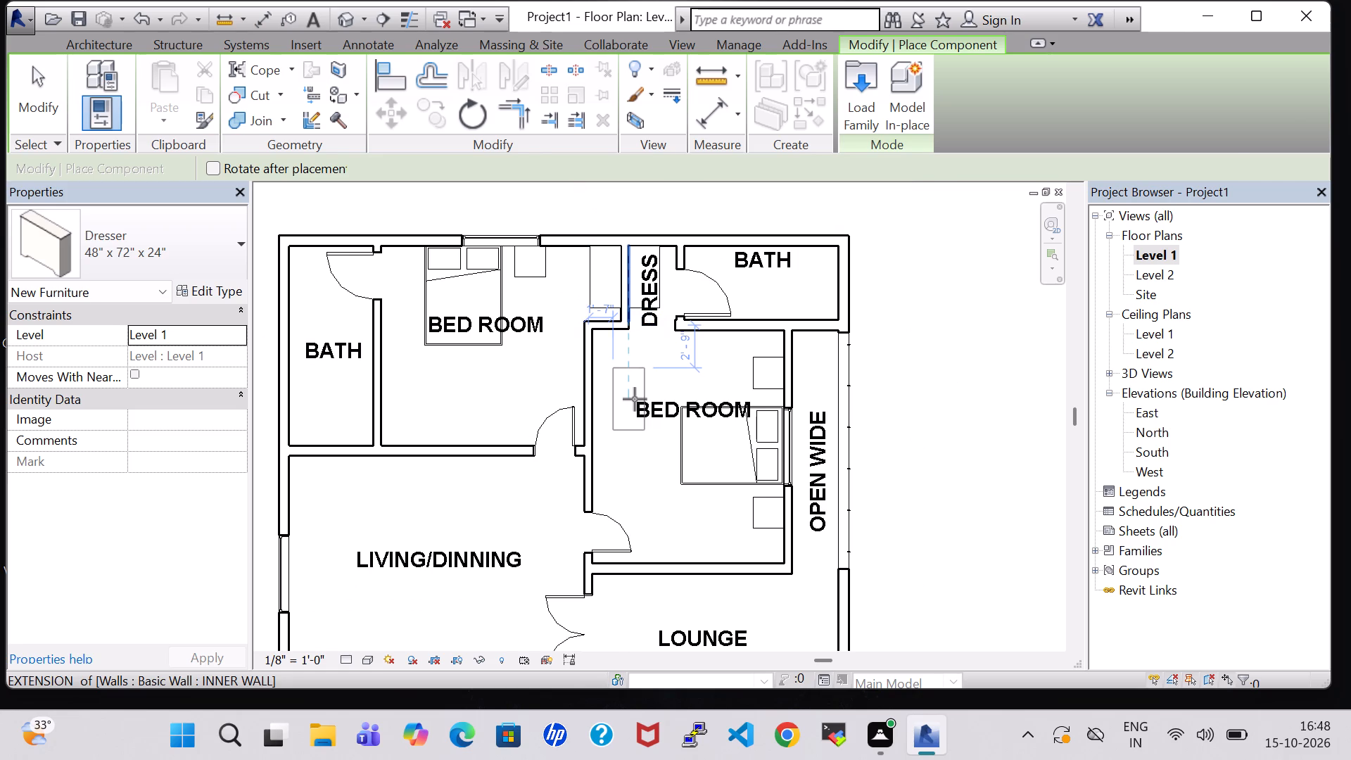
{"action": "key", "text": "Escape"}
In the 3D view, rotate the upper-left bedroom's dresser by half a turn.
{"action": "left_click", "coordinate": [336, 17]}
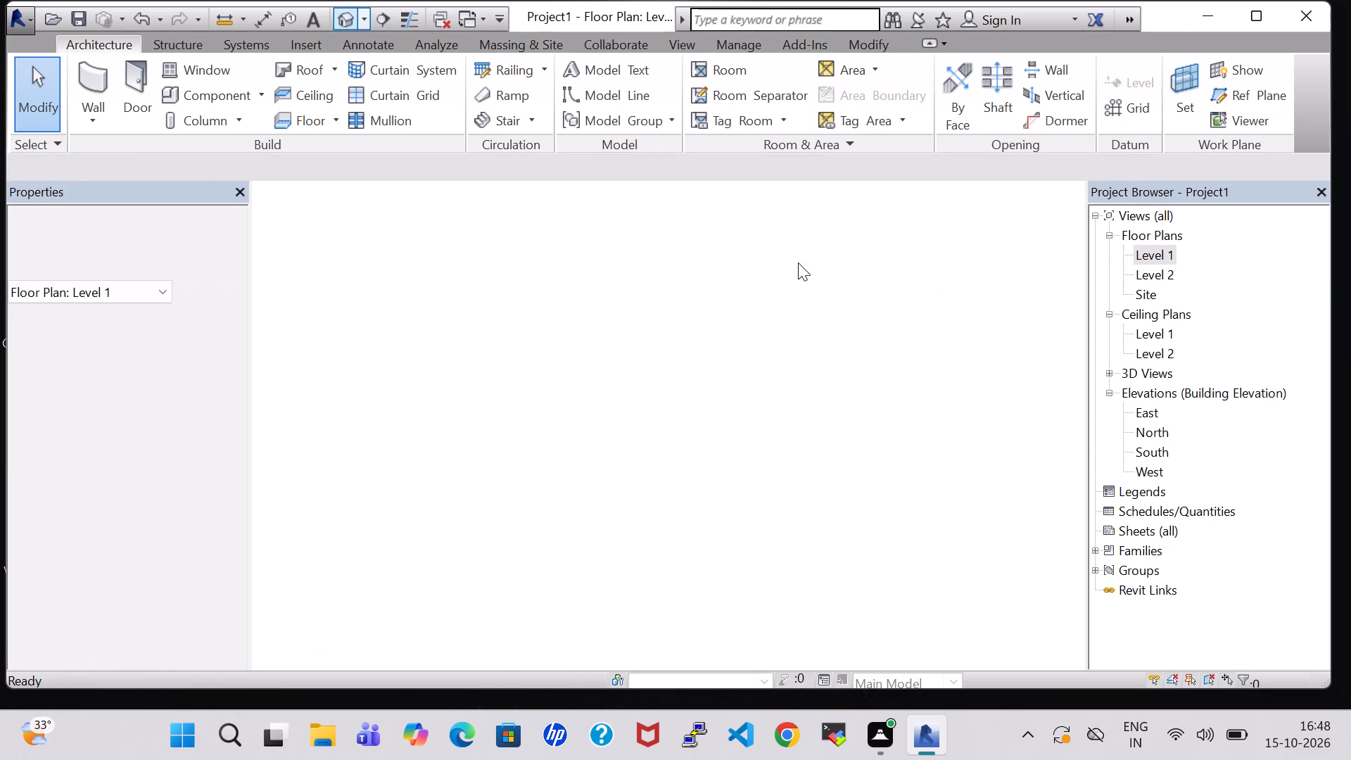
{"action": "middle_click_drag", "start_coordinate": [787, 275], "coordinate": [798, 415], "text": "shift"}
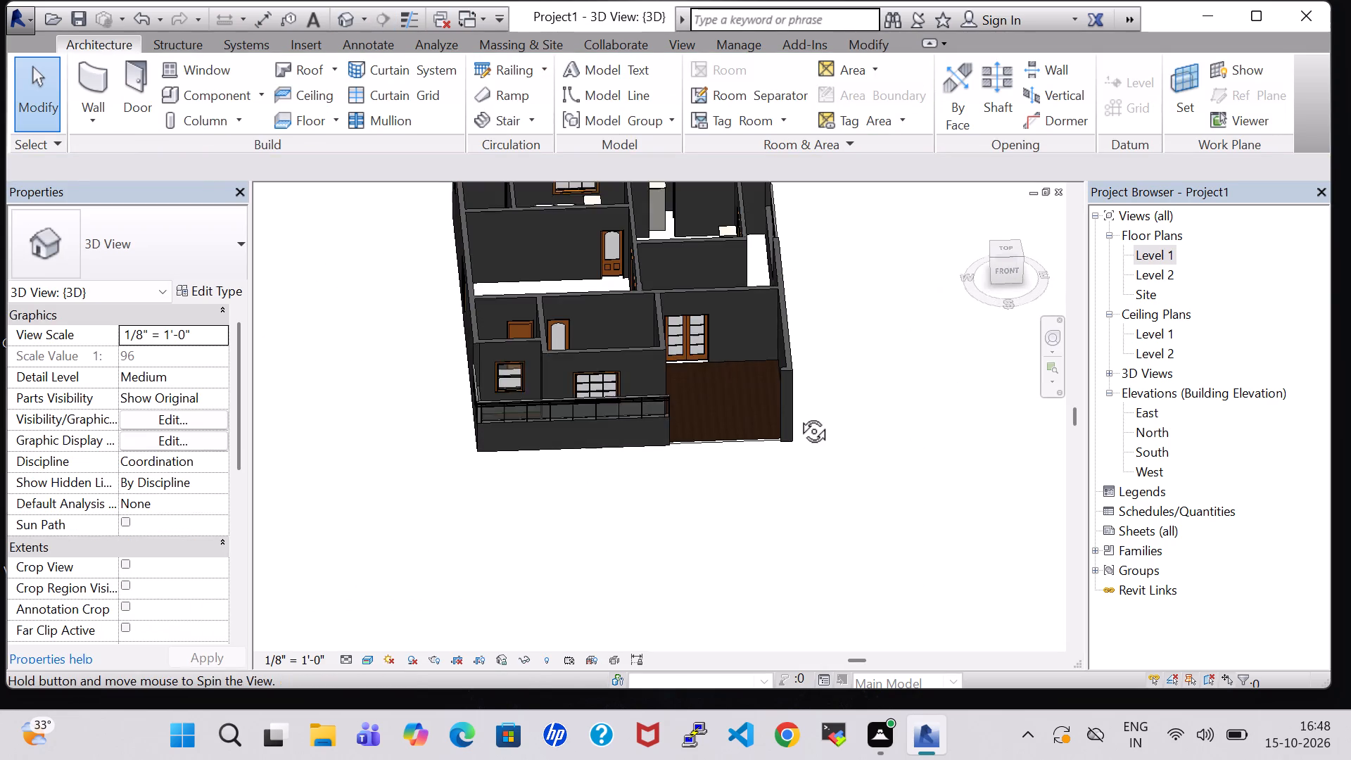
{"action": "middle_click_drag", "start_coordinate": [798, 415], "coordinate": [798, 418], "text": "shift"}
{"action": "middle_click_drag", "start_coordinate": [828, 299], "coordinate": [861, 505]}
{"action": "middle_click_drag", "start_coordinate": [857, 327], "coordinate": [803, 335], "text": "shift"}
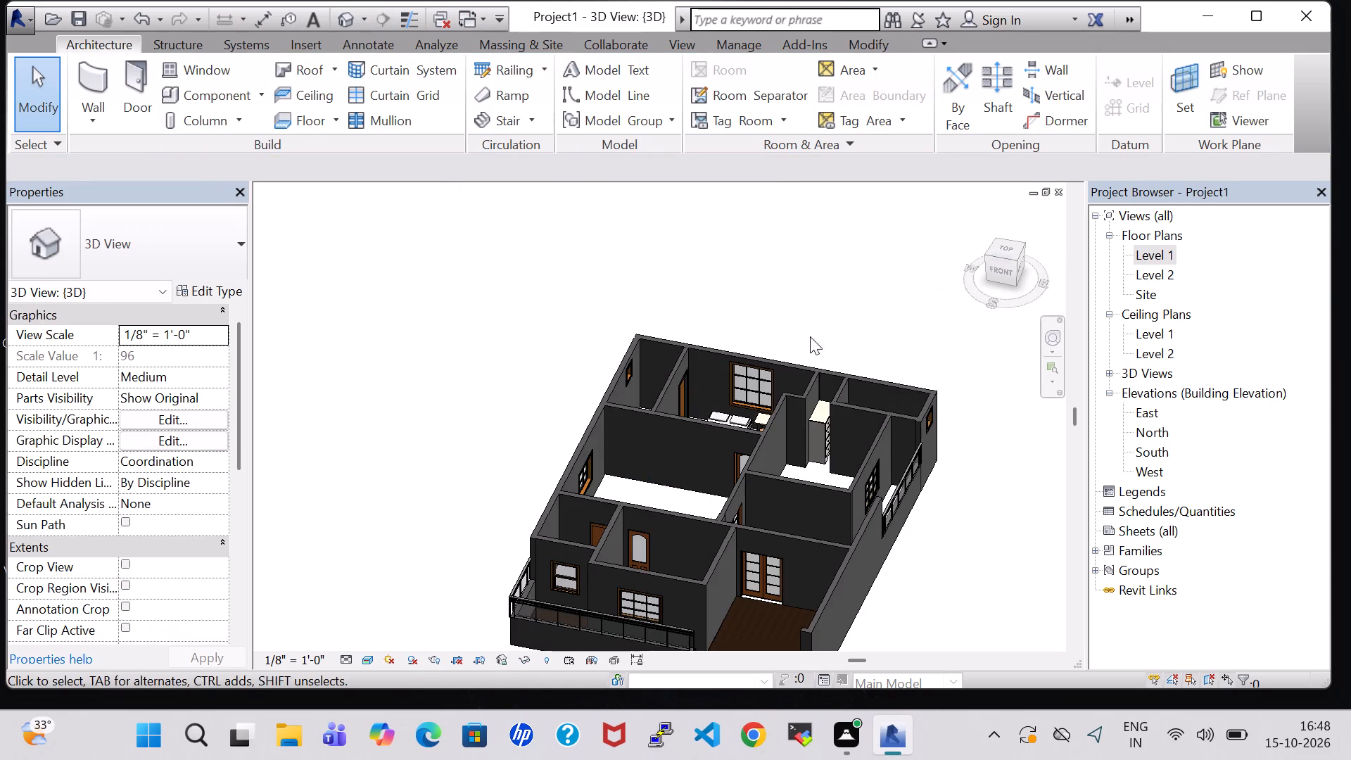
{"action": "middle_click_drag", "start_coordinate": [808, 324], "coordinate": [892, 350], "text": "shift"}
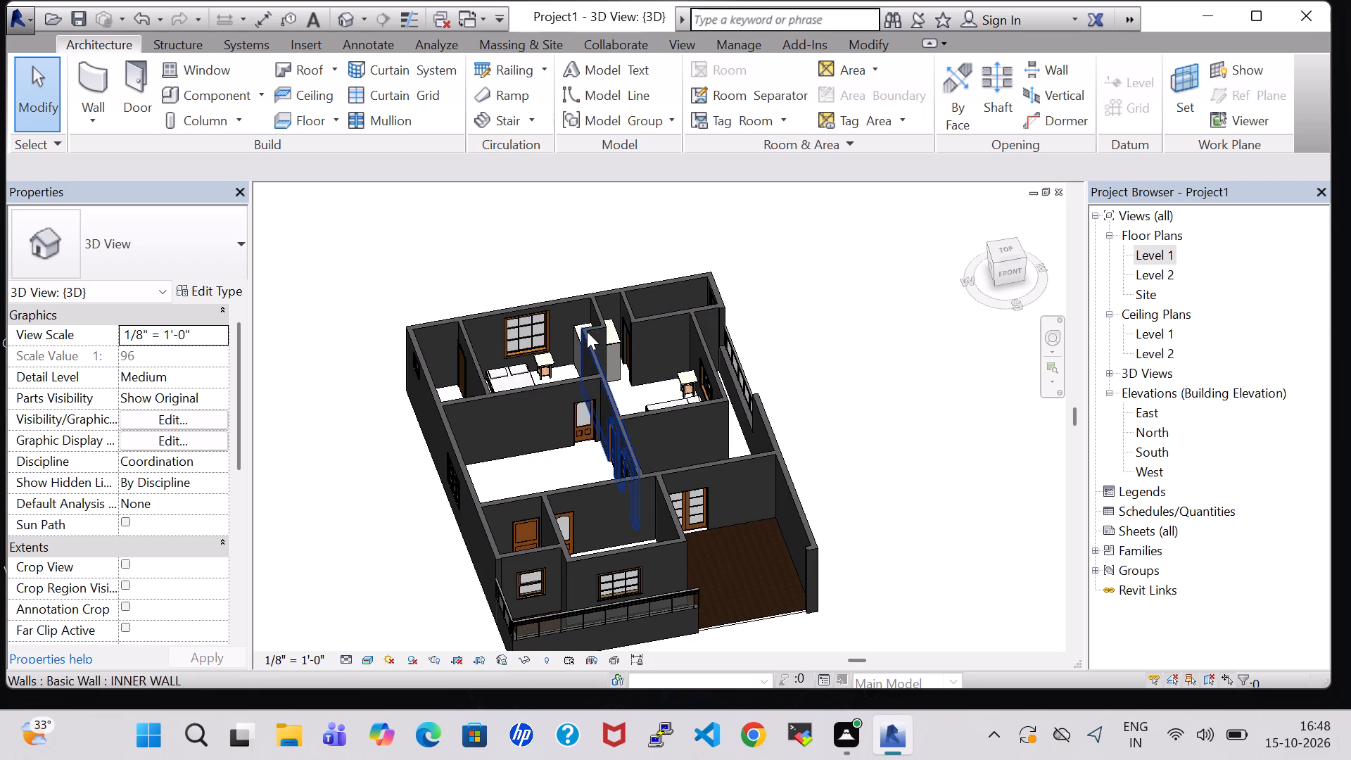
{"action": "left_click", "coordinate": [579, 331]}
{"action": "key", "text": "space"}
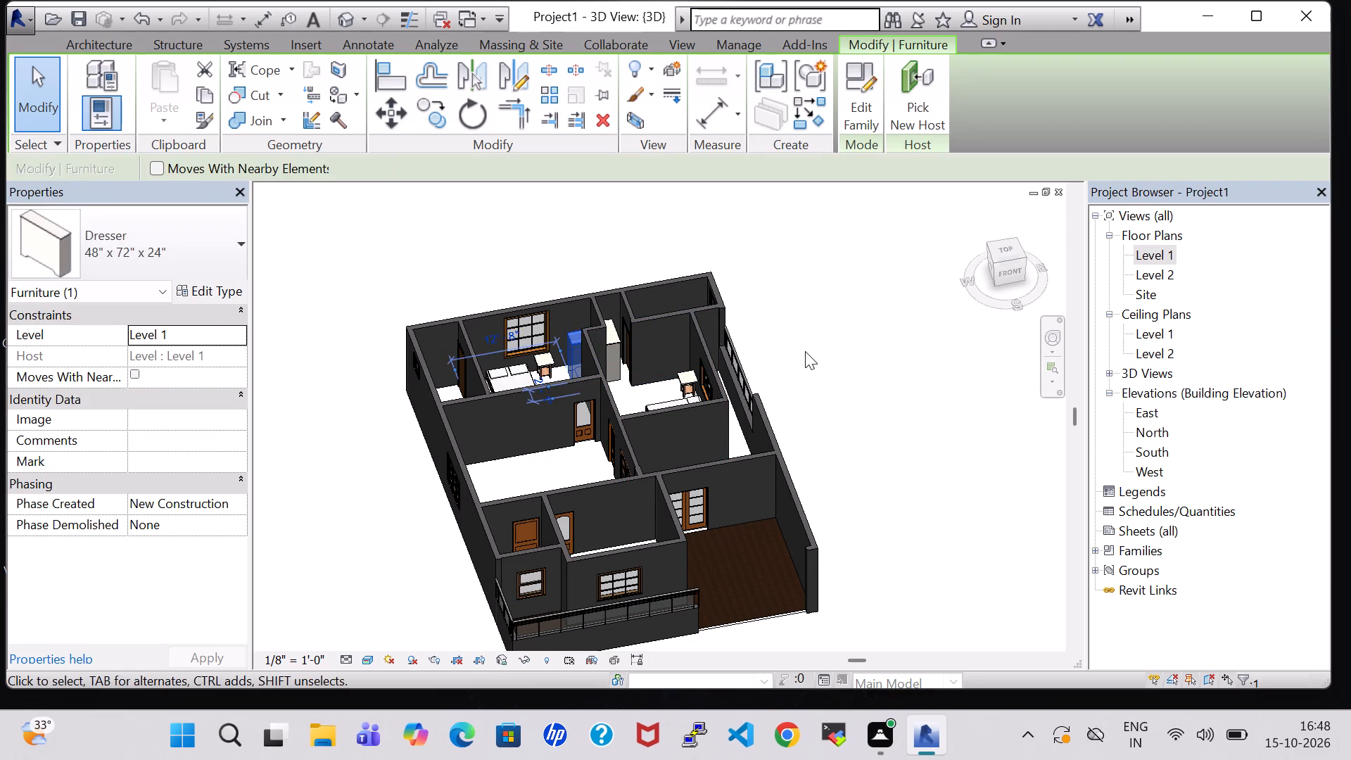
{"action": "key", "text": "space"}
{"action": "left_click", "coordinate": [805, 350]}
{"action": "middle_click_drag", "start_coordinate": [805, 330], "coordinate": [773, 403], "text": "shift"}
{"action": "scroll", "coordinate": [805, 330], "scroll_direction": "down", "scroll_amount": 1, "text": "shift"}
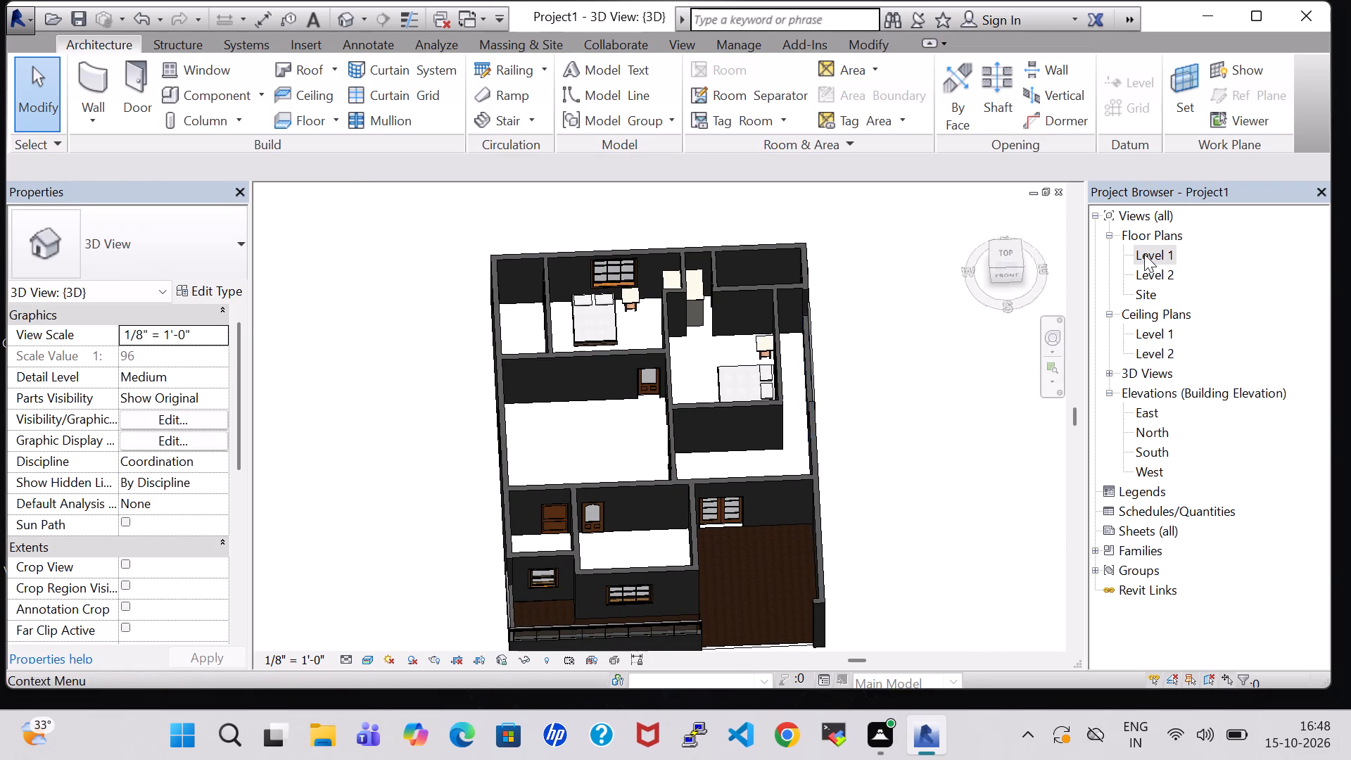
Return to the Level 1 floor plan and load the TV Stand family from the Furniture library for placing.
{"action": "double_click", "coordinate": [1144, 254]}
{"action": "scroll", "coordinate": [733, 377], "scroll_direction": "down", "scroll_amount": 2}
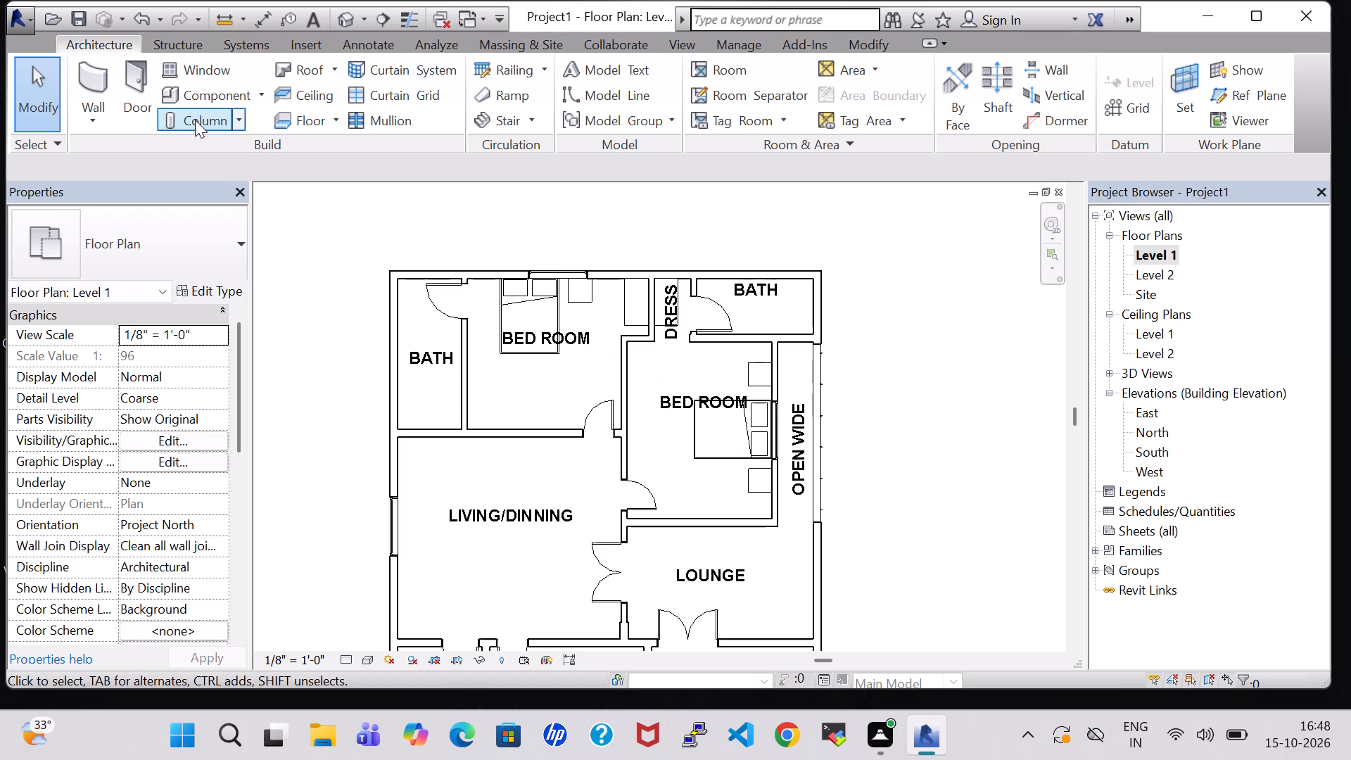
{"action": "left_click", "coordinate": [210, 91]}
{"action": "left_click", "coordinate": [853, 80]}
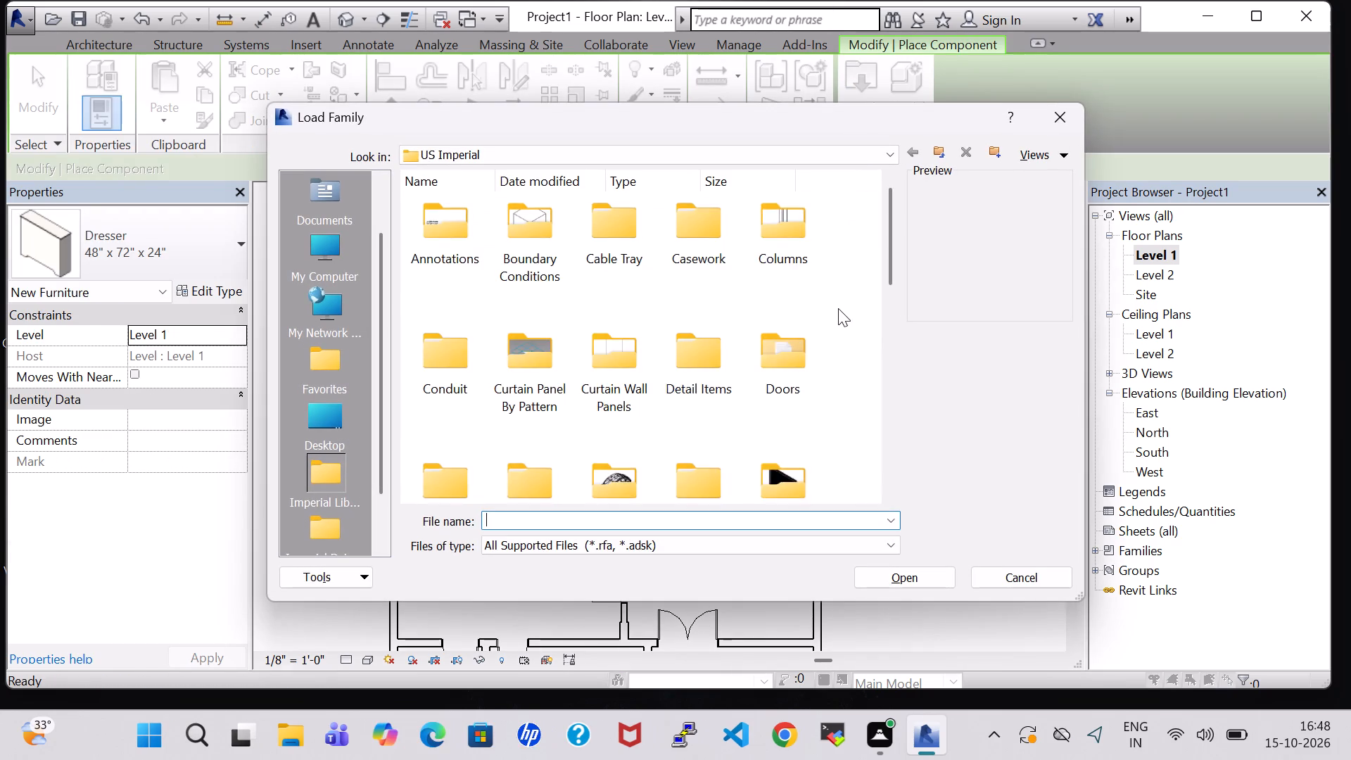
{"action": "scroll", "coordinate": [838, 308], "scroll_direction": "down", "scroll_amount": 1}
{"action": "double_click", "coordinate": [810, 300]}
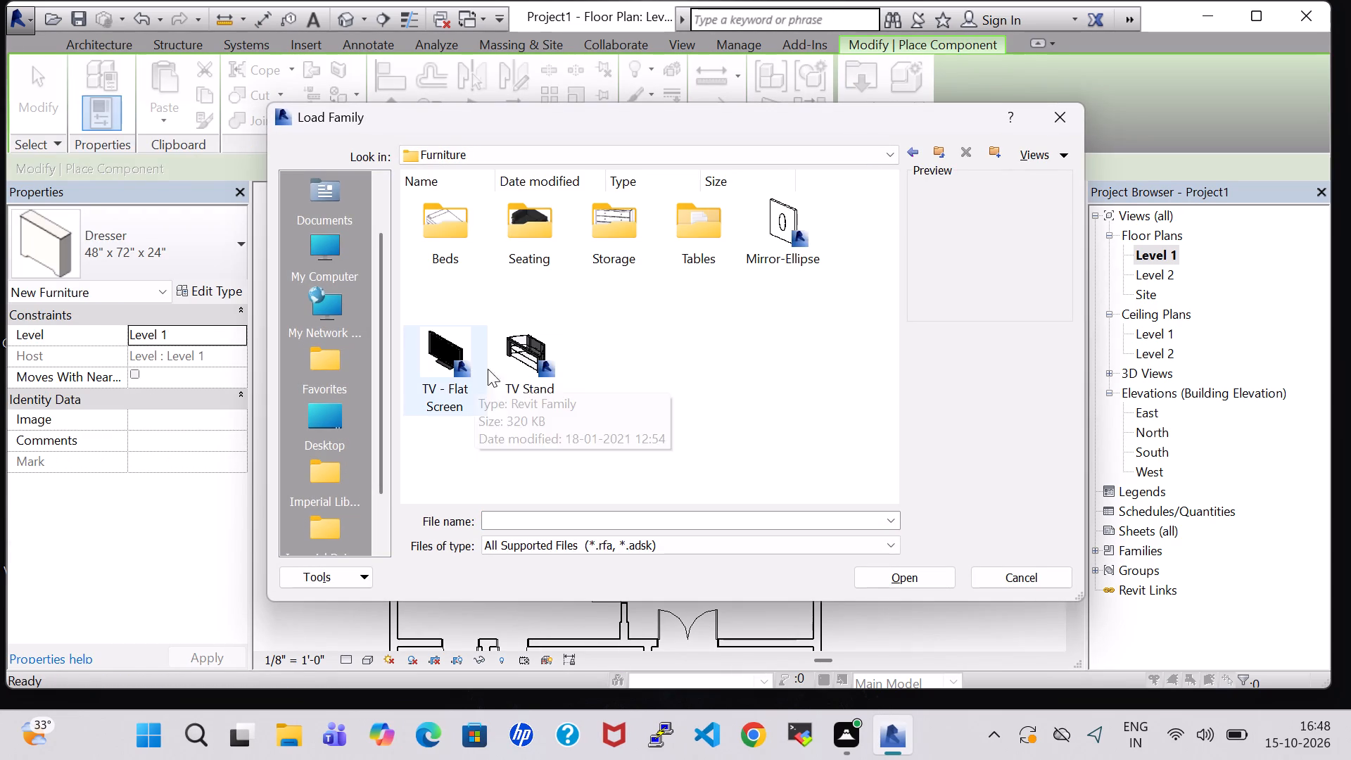
{"action": "left_click", "coordinate": [537, 358]}
{"action": "left_click", "coordinate": [922, 581]}
Place a TV stand against the wall opposite the bed in each of the two bedrooms, facing the bed.
{"action": "scroll", "coordinate": [543, 394], "scroll_direction": "up", "scroll_amount": 3}
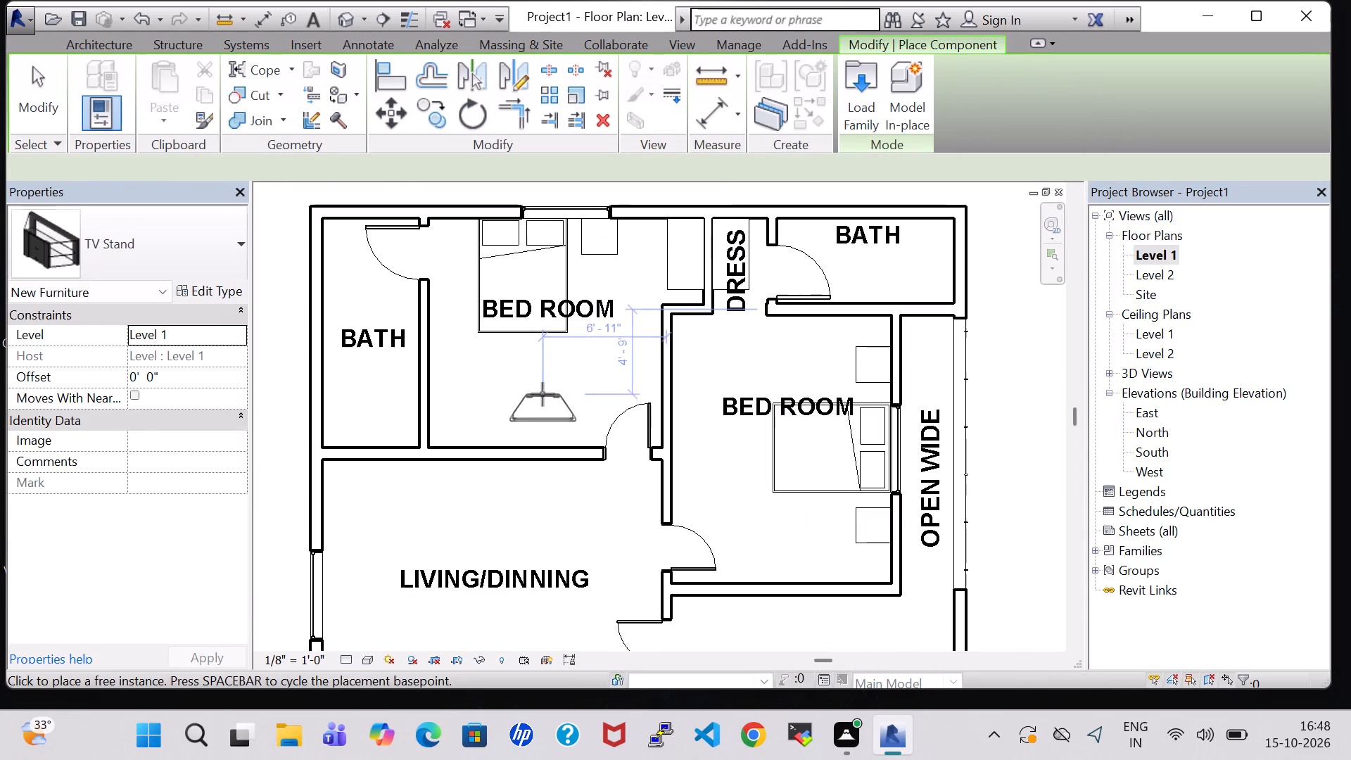
{"action": "key", "text": "space"}
{"action": "key", "text": "space"}
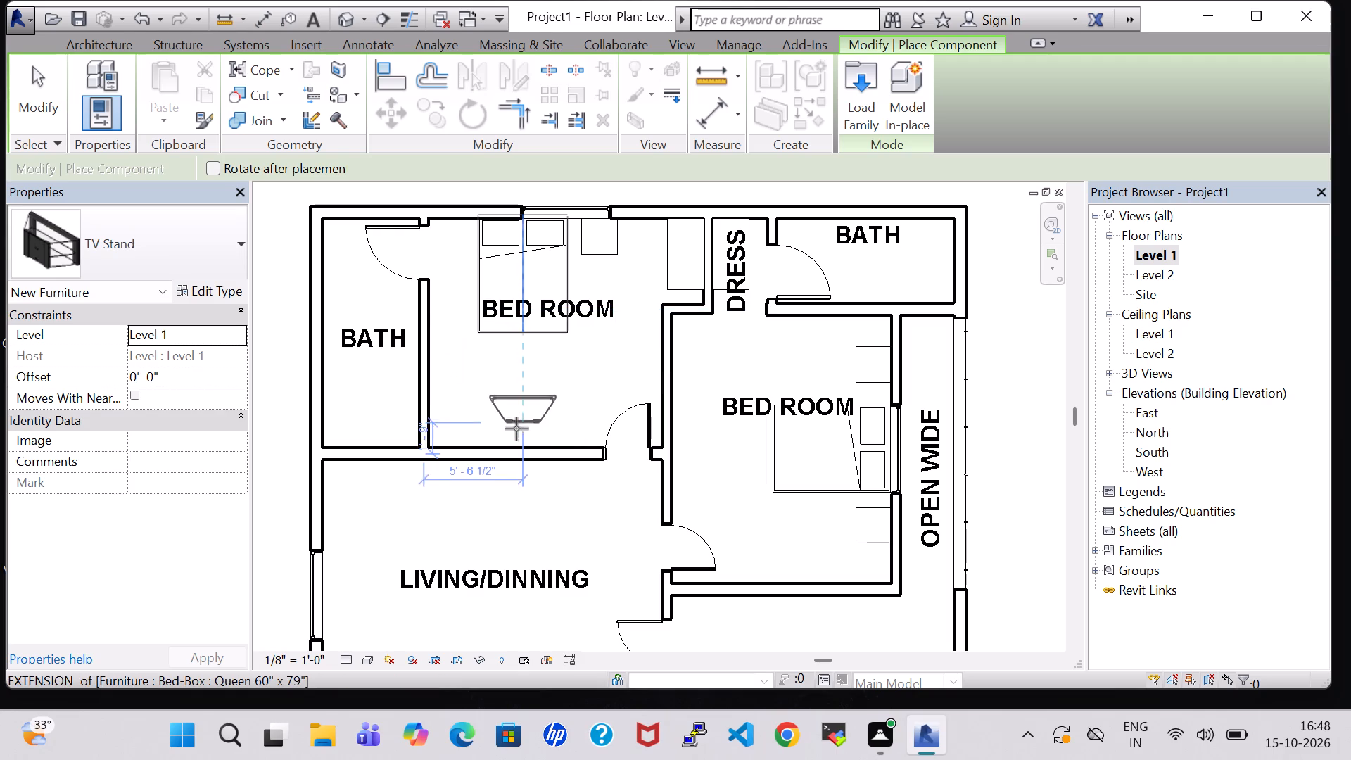
{"action": "left_click", "coordinate": [506, 439]}
{"action": "key", "text": "space"}
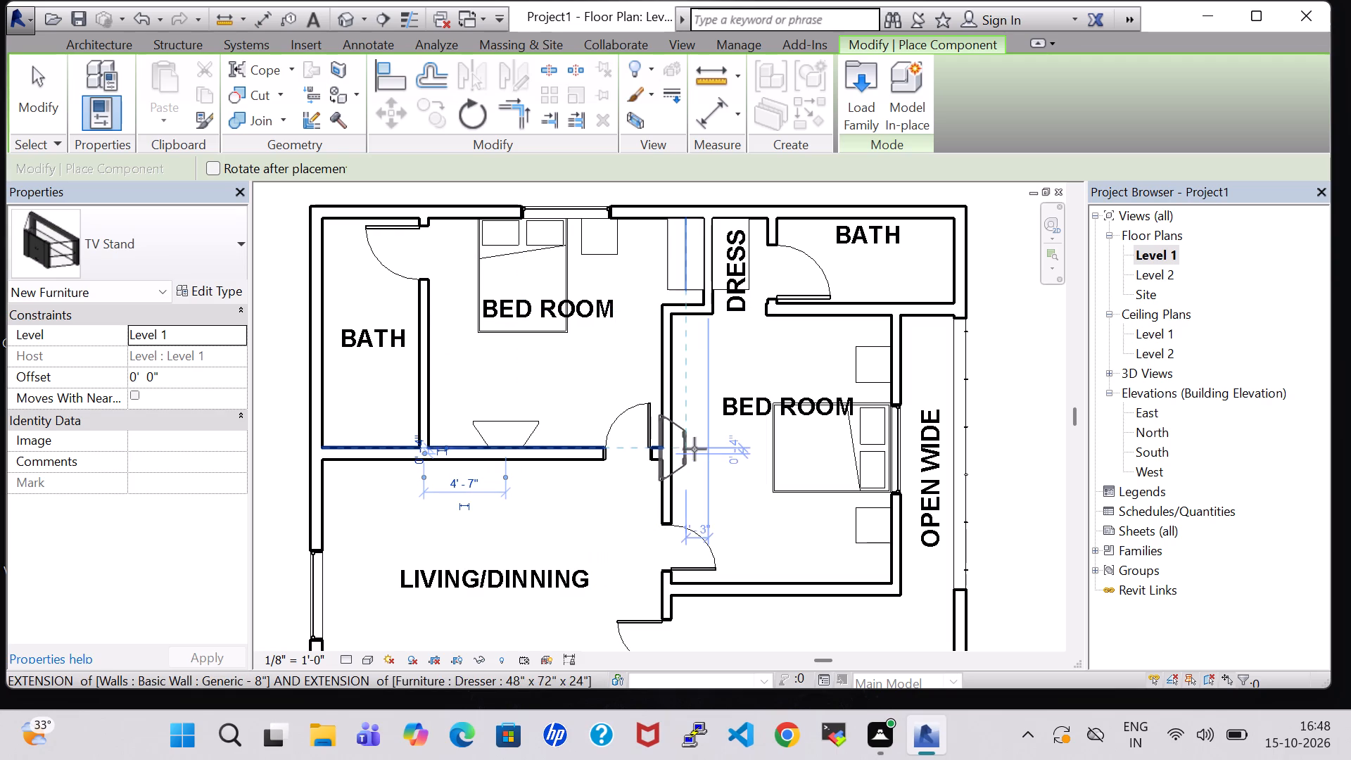
{"action": "key", "text": "space"}
{"action": "key", "text": "space"}
{"action": "key", "text": "space"}
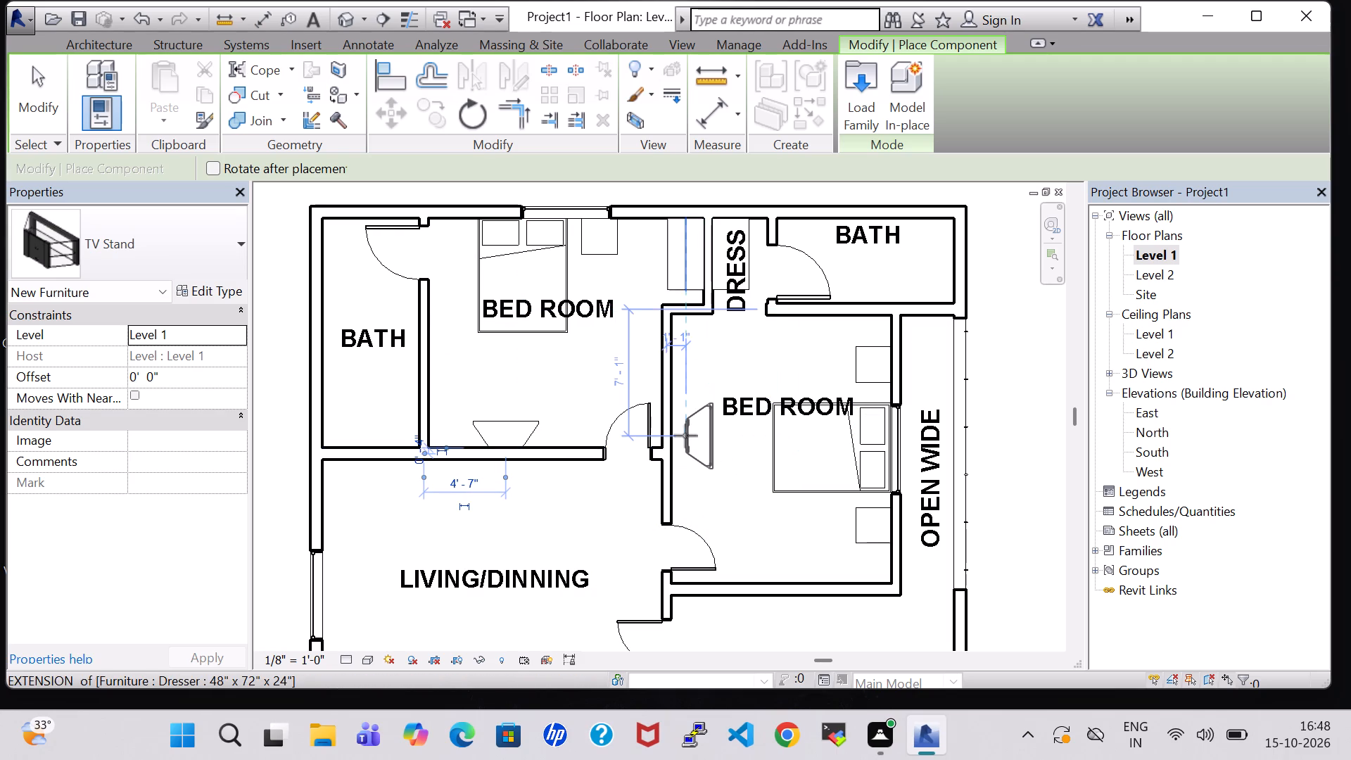
{"action": "left_click", "coordinate": [674, 436]}
{"action": "key", "text": "Escape"}
{"action": "key", "text": "Escape"}
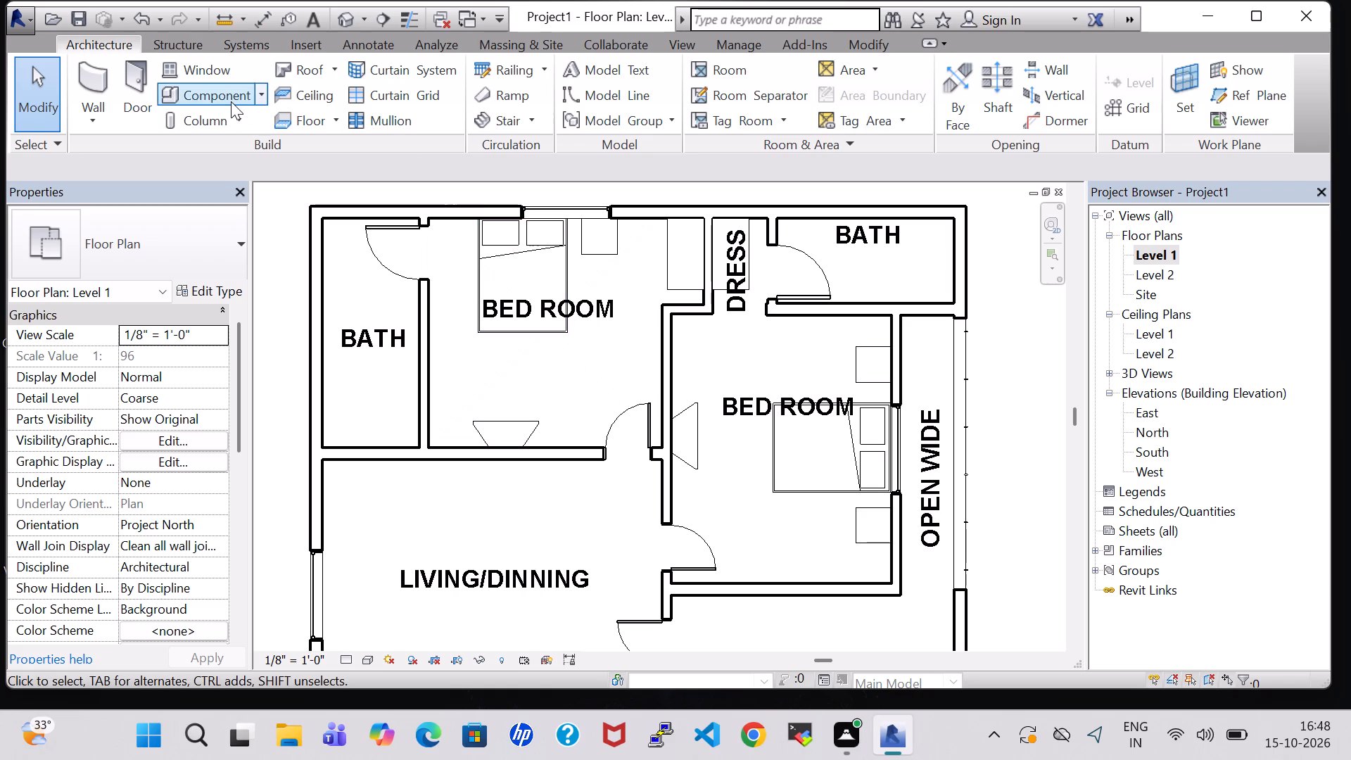
Load the TV - Flat Screen family from the Furniture library for placing as a component.
{"action": "left_click", "coordinate": [229, 101]}
{"action": "left_click", "coordinate": [849, 109]}
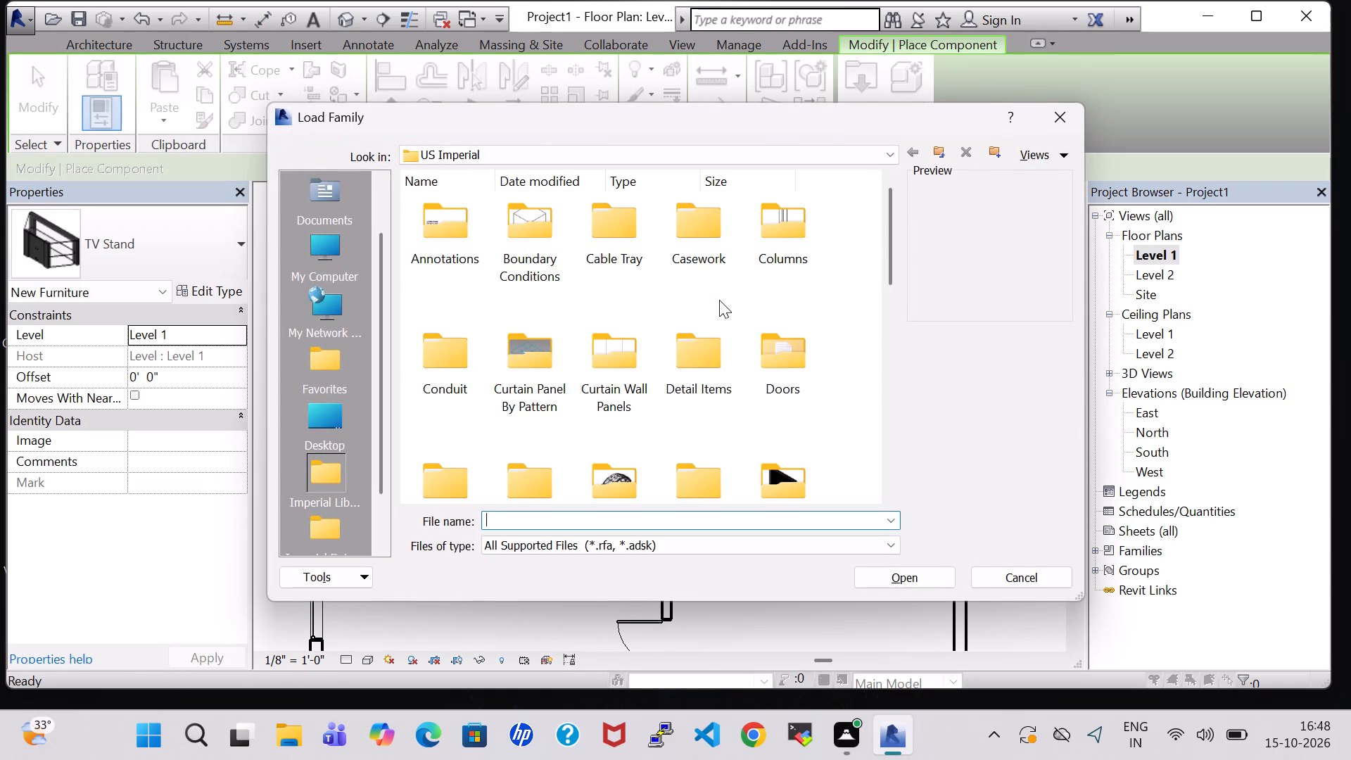
{"action": "scroll", "coordinate": [719, 301], "scroll_direction": "down", "scroll_amount": 1}
{"action": "double_click", "coordinate": [819, 283]}
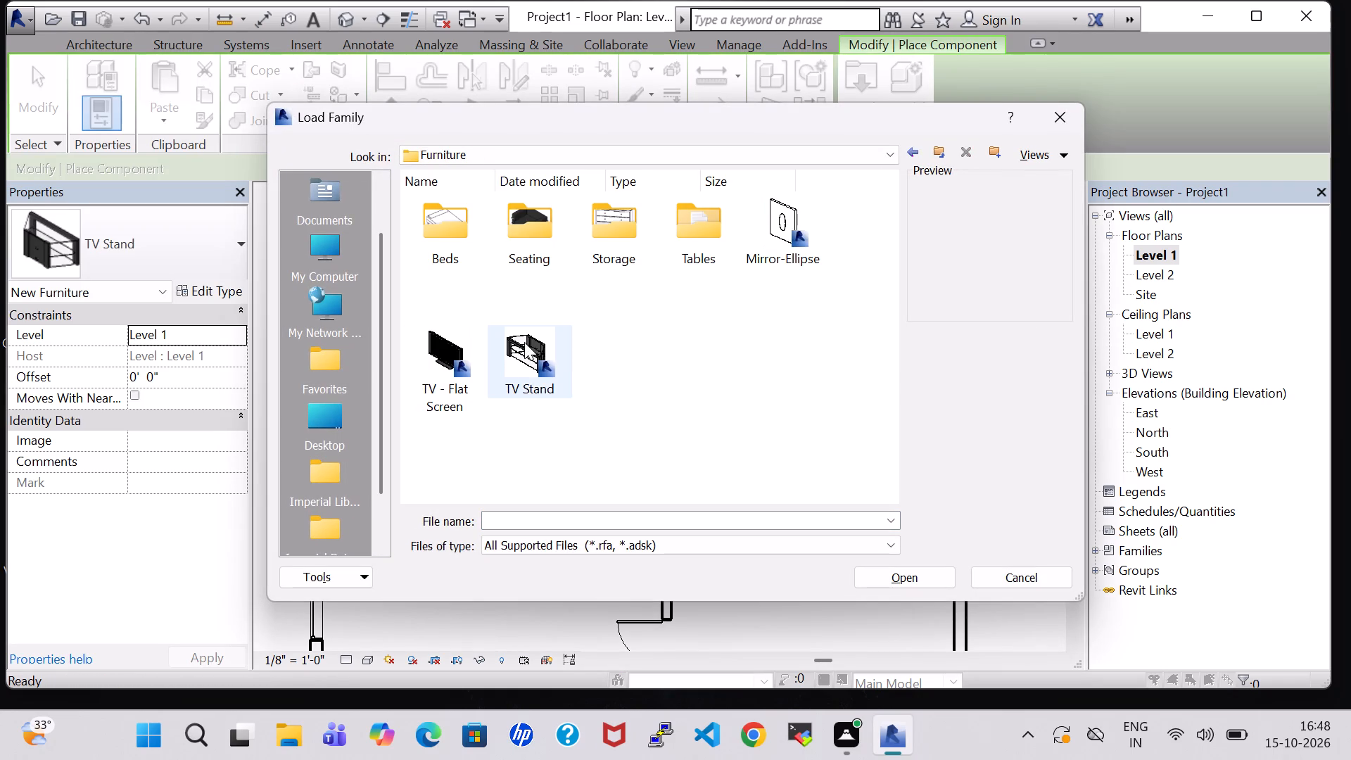
{"action": "left_click", "coordinate": [446, 349]}
{"action": "left_click", "coordinate": [930, 577]}
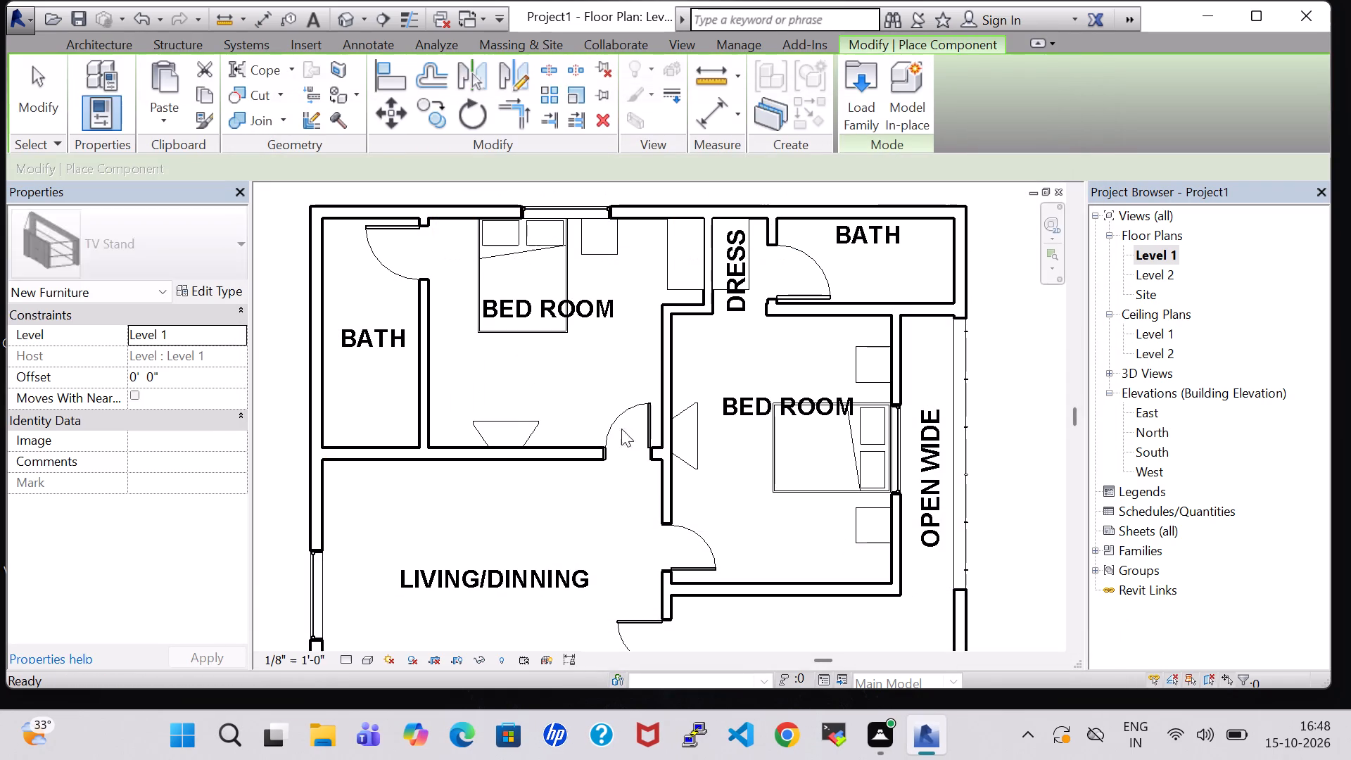
Place a 32" flat-screen TV on the upper-left bedroom's TV stand, against the LIVING/DINNING wall and facing the bed.
{"action": "scroll", "coordinate": [509, 417], "scroll_direction": "up", "scroll_amount": 3}
{"action": "key", "text": "space"}
{"action": "key", "text": "space"}
{"action": "scroll", "coordinate": [509, 417], "scroll_direction": "up", "scroll_amount": 5}
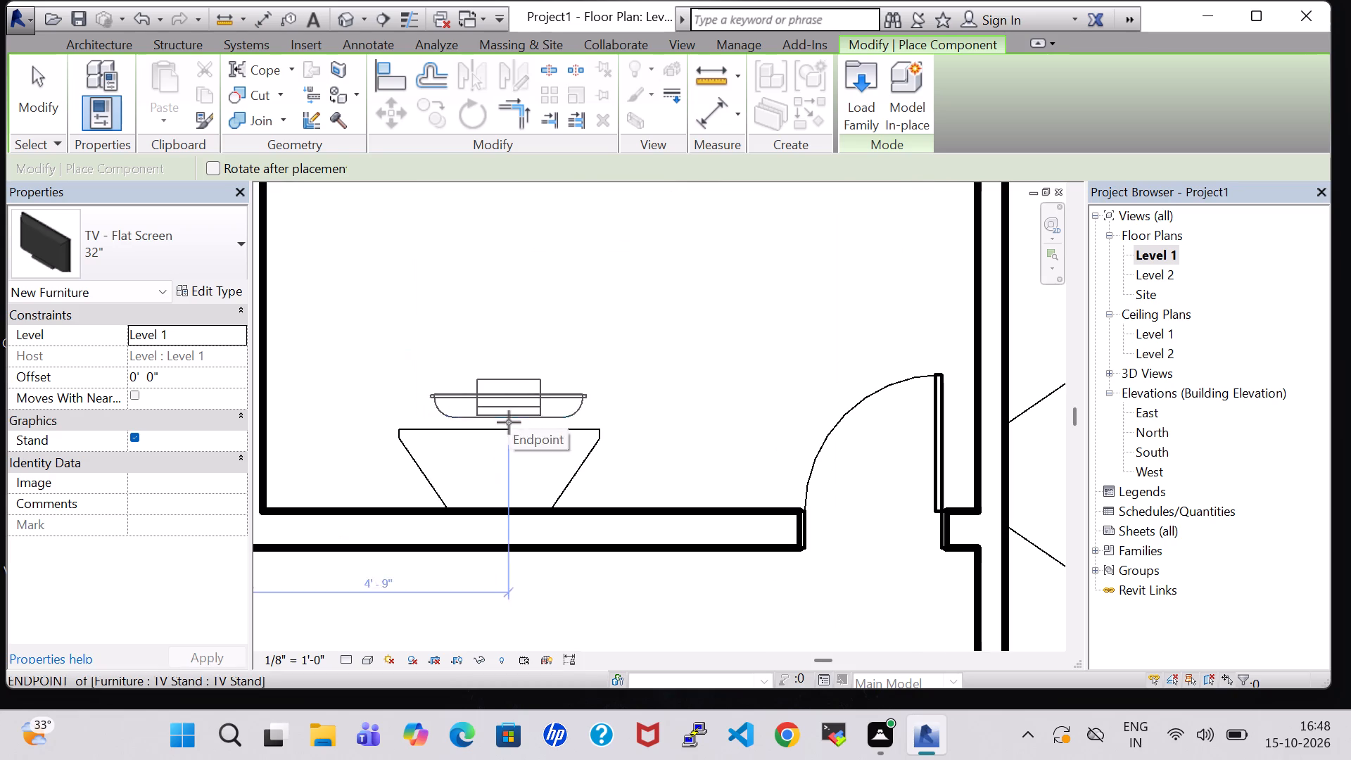
{"action": "left_click", "coordinate": [490, 507]}
Place a 32" flat-screen TV on the TV stand in the bedroom beside OPEN WIDE, against the wall and facing the bed.
{"action": "scroll", "coordinate": [628, 467], "scroll_direction": "down", "scroll_amount": 2}
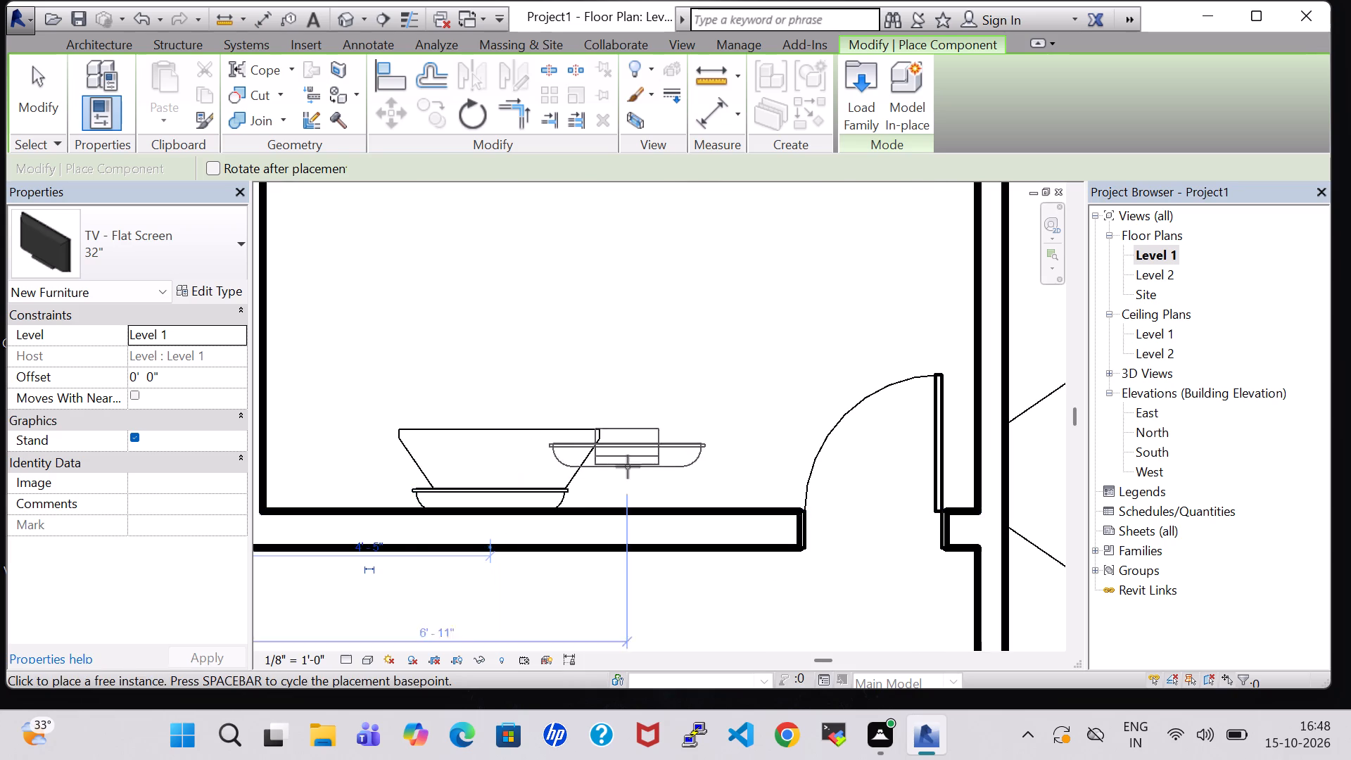
{"action": "scroll", "coordinate": [628, 467], "scroll_direction": "down", "scroll_amount": 3}
{"action": "key", "text": "space"}
{"action": "key", "text": "space"}
{"action": "key", "text": "space"}
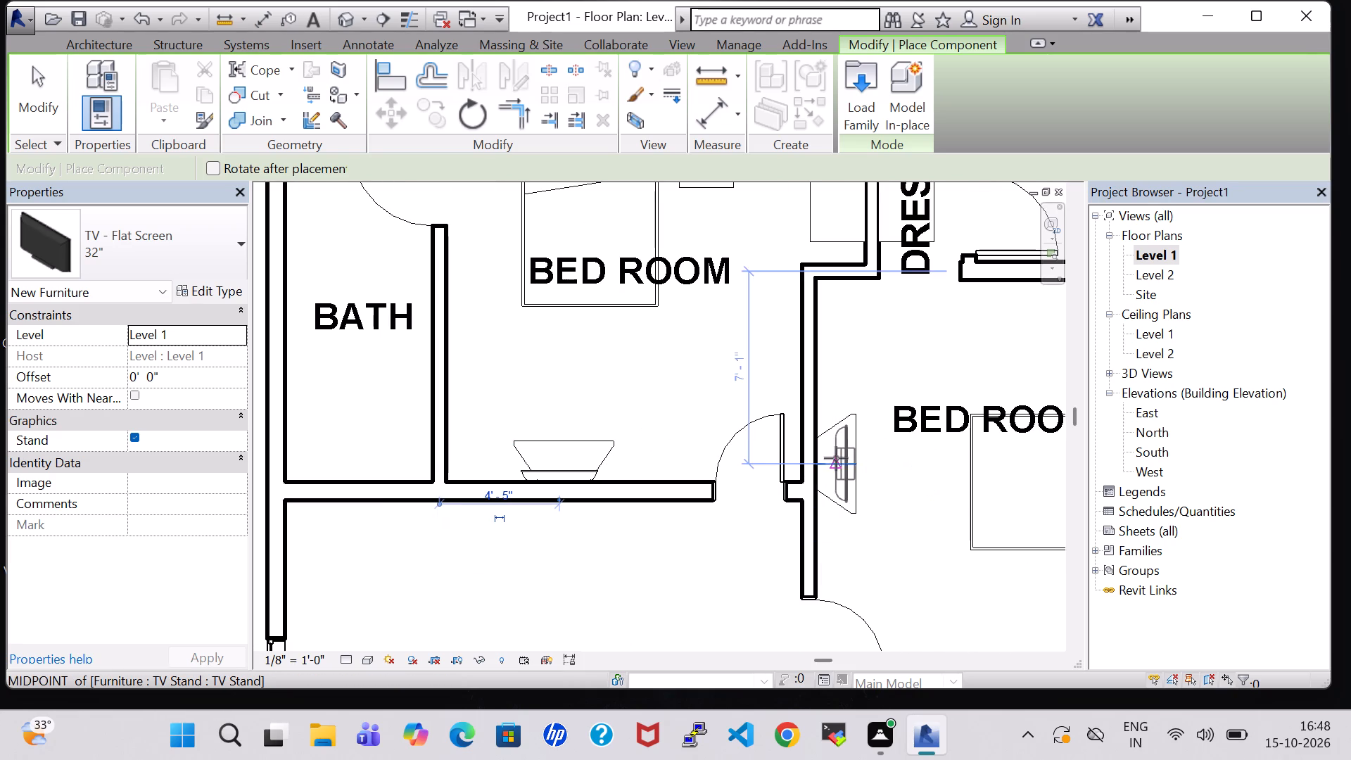
{"action": "scroll", "coordinate": [812, 468], "scroll_direction": "up", "scroll_amount": 5}
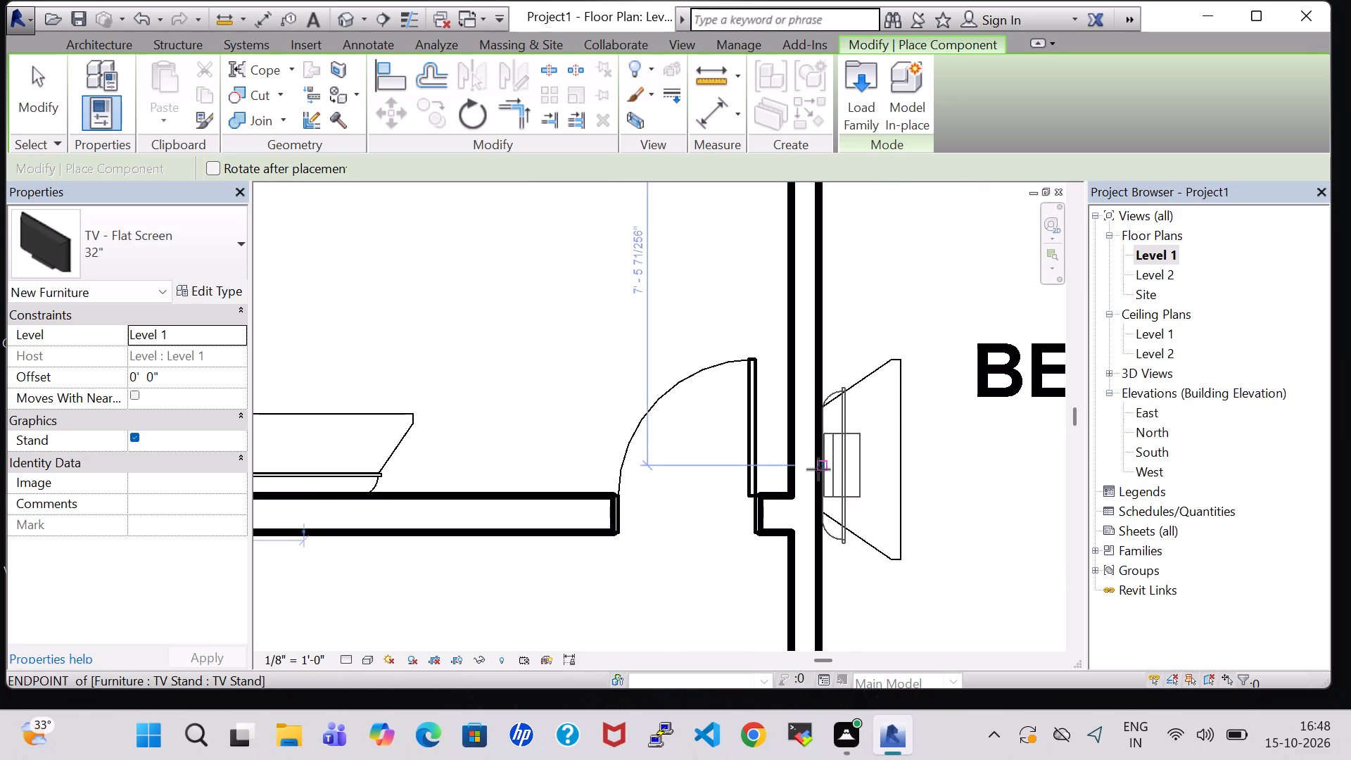
{"action": "left_click", "coordinate": [818, 469]}
{"action": "key", "text": "Escape"}
{"action": "key", "text": "Escape"}
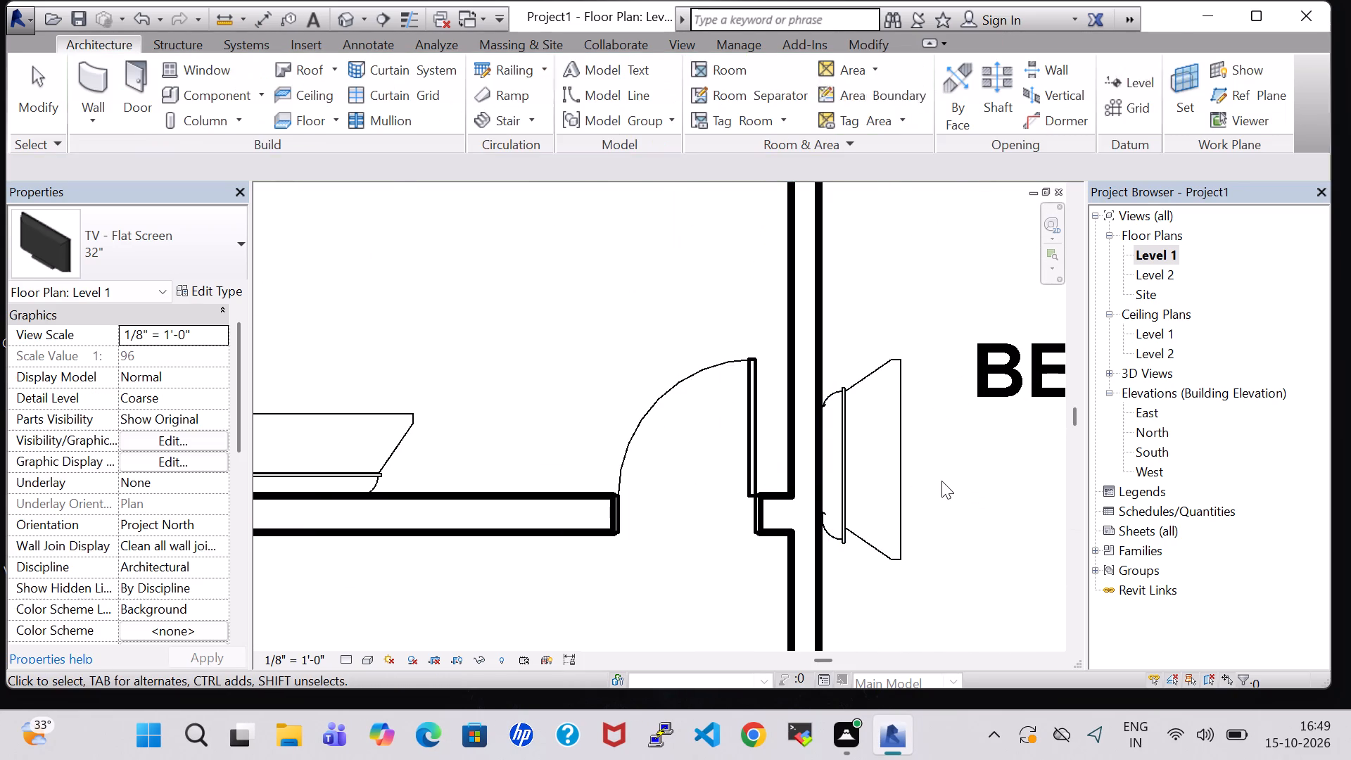
Change the TV in the upper-left bedroom to the 50" flat-screen type and set its offset to 3' 0".
{"action": "scroll", "coordinate": [938, 474], "scroll_direction": "down", "scroll_amount": 4}
{"action": "middle_click_drag", "start_coordinate": [937, 474], "coordinate": [930, 472]}
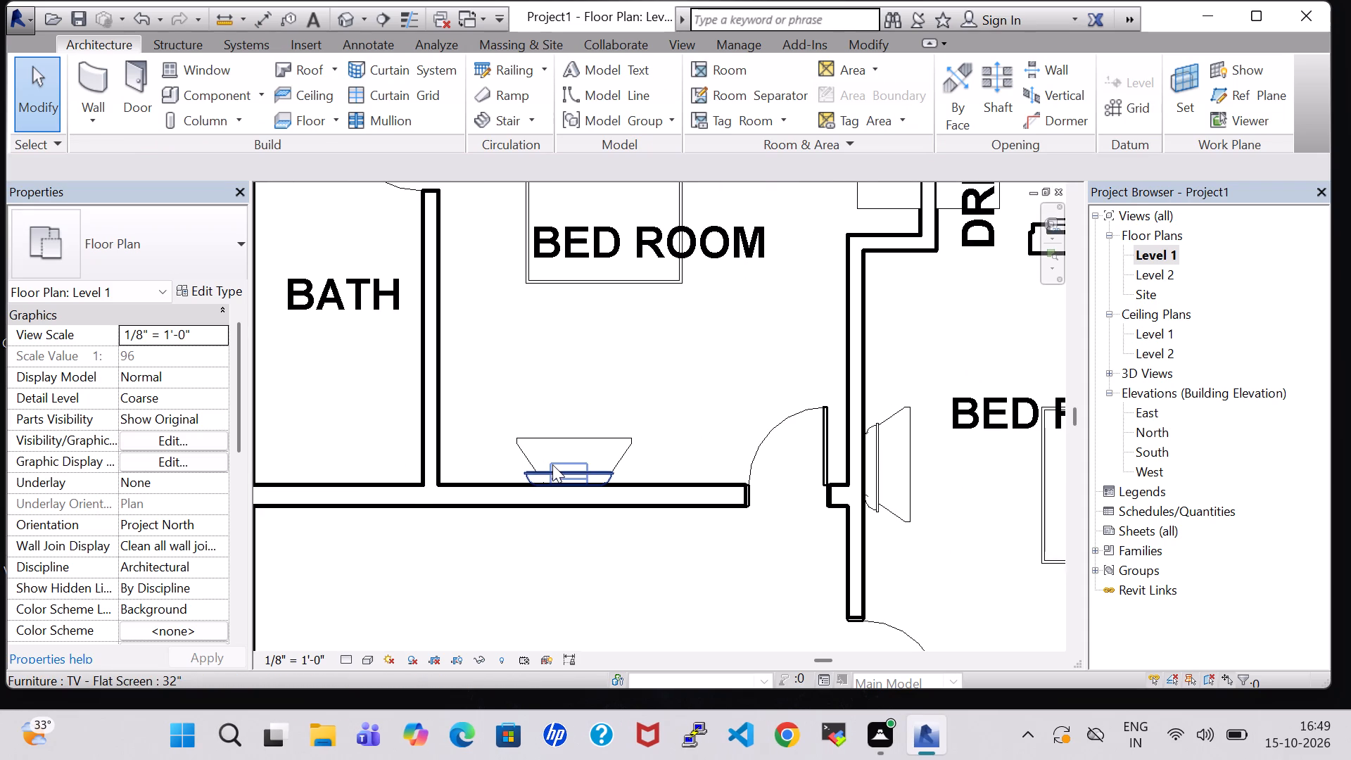
{"action": "left_click", "coordinate": [552, 464]}
{"action": "left_click", "coordinate": [200, 241]}
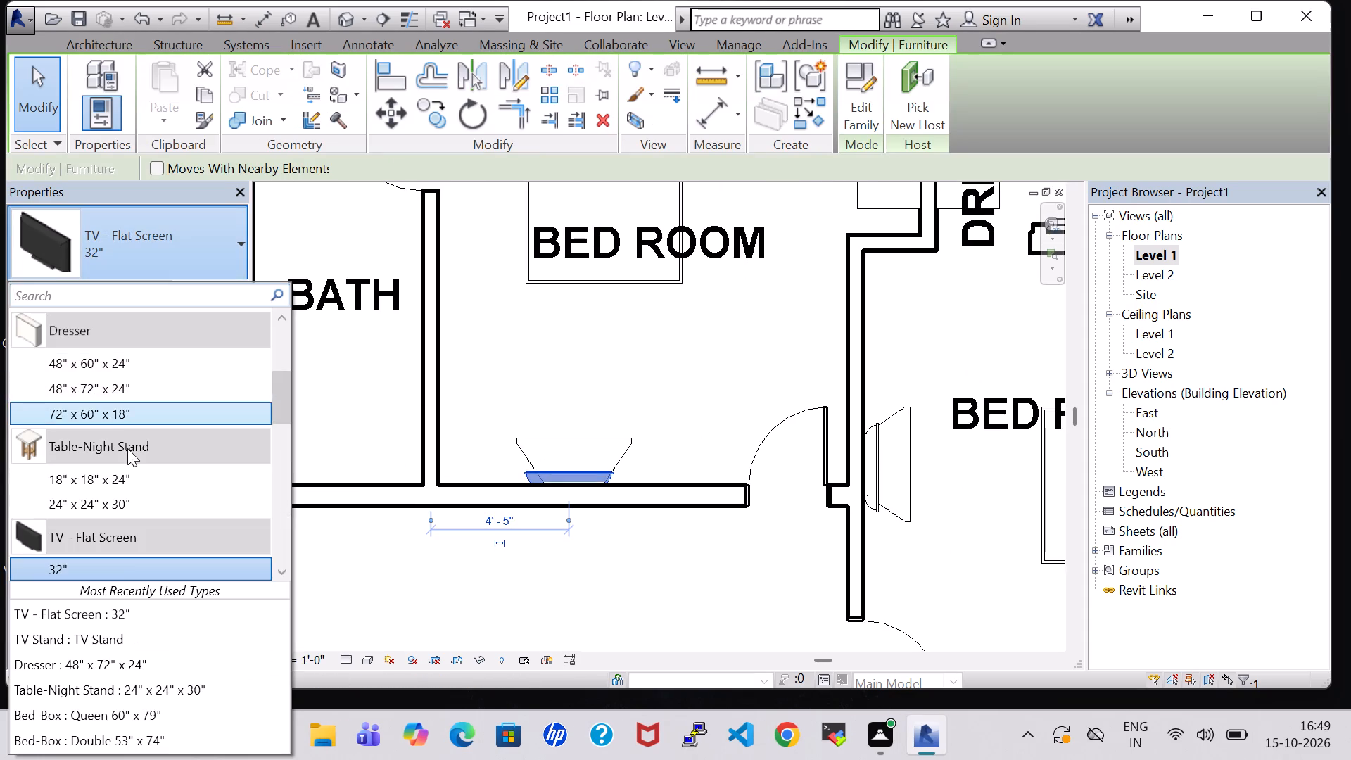
{"action": "scroll", "coordinate": [121, 541], "scroll_direction": "down", "scroll_amount": 3}
{"action": "left_click", "coordinate": [115, 524]}
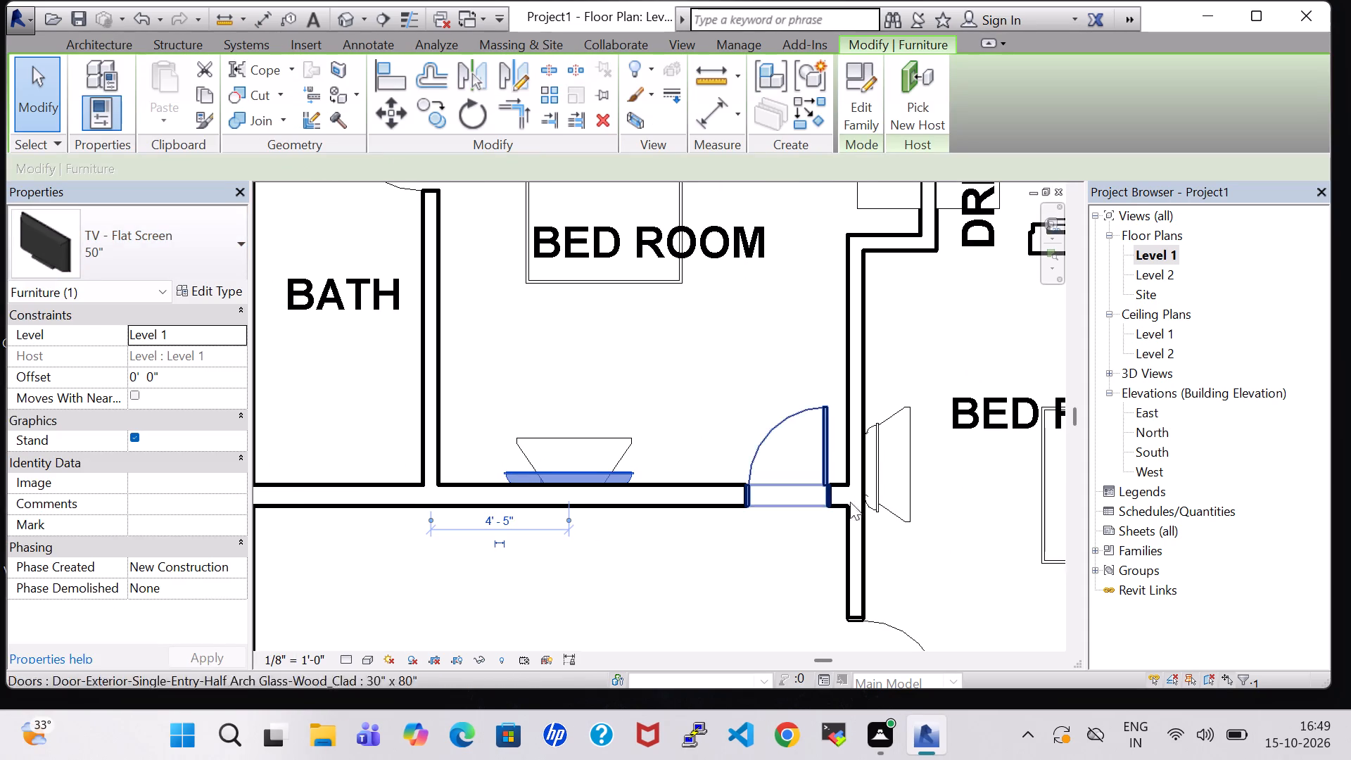
{"action": "left_click", "coordinate": [137, 378]}
{"action": "key", "text": "BackSpace"}
{"action": "key", "text": "3"}
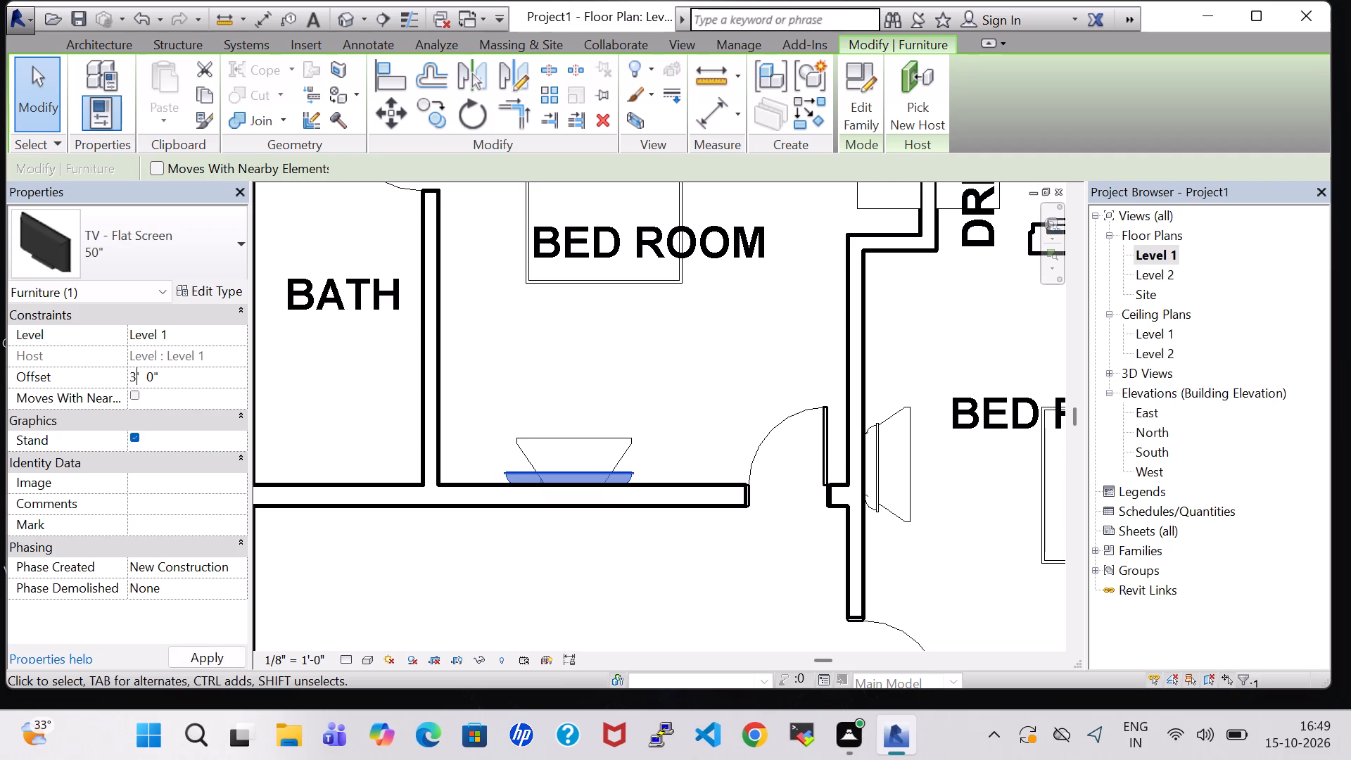
{"action": "key", "text": "Return"}
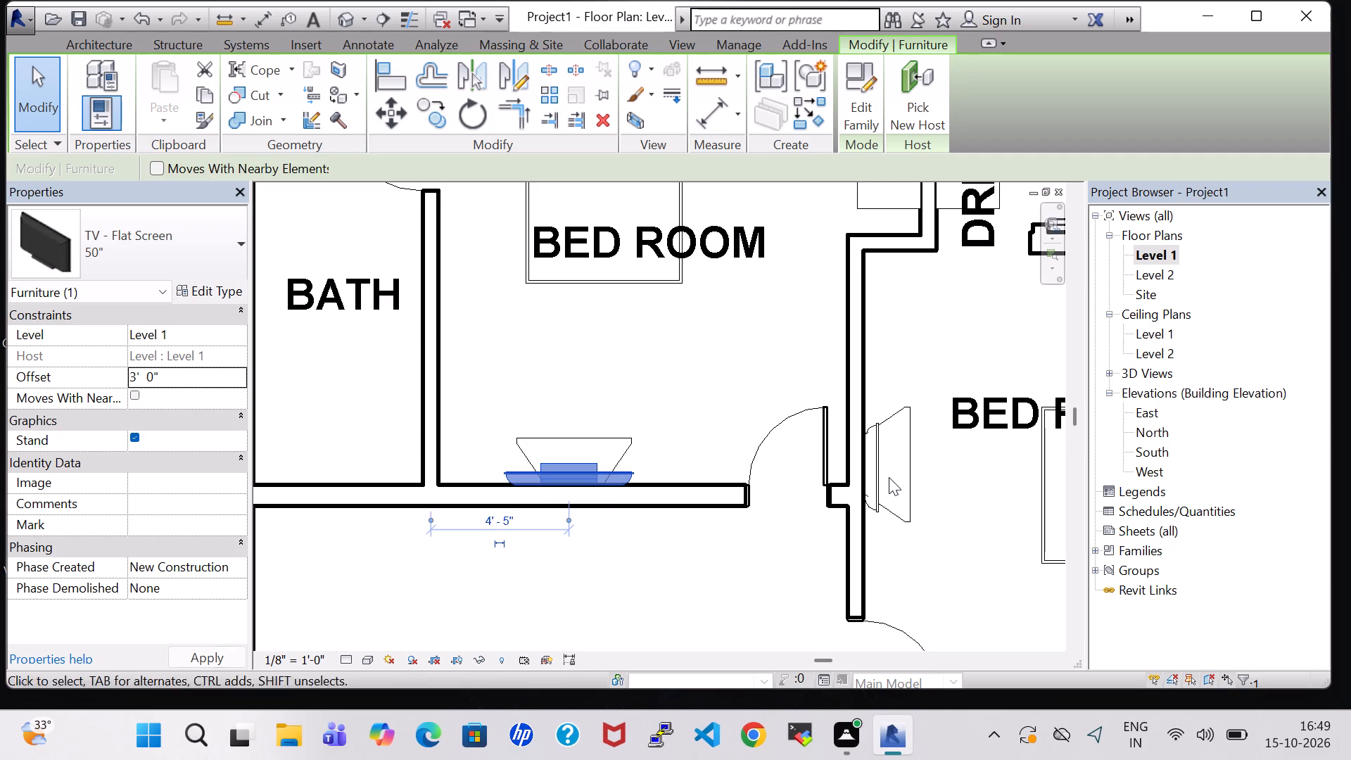
Change the TV in the bedroom beside OPEN WIDE to the 50" flat-screen type and set its offset to 3' 0".
{"action": "left_click", "coordinate": [877, 477]}
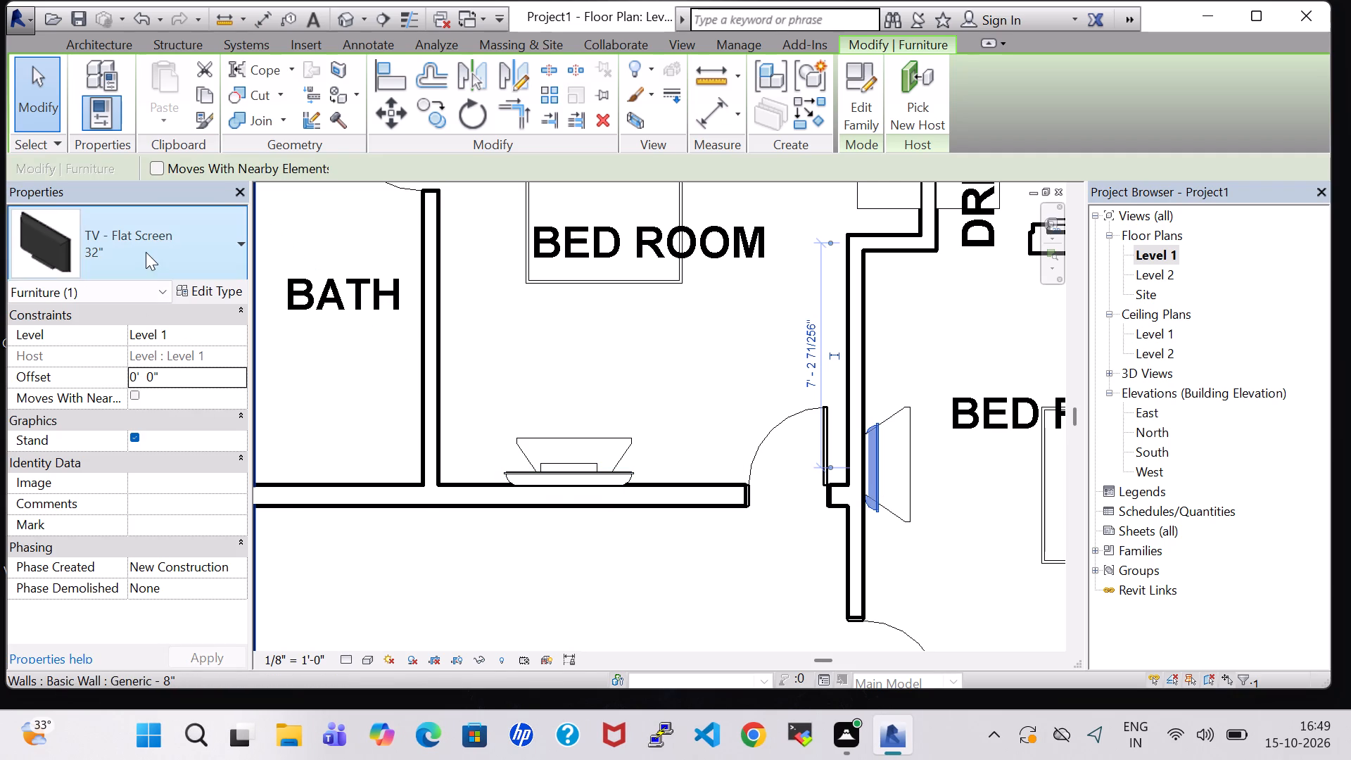
{"action": "left_click", "coordinate": [146, 252]}
{"action": "left_click", "coordinate": [87, 494]}
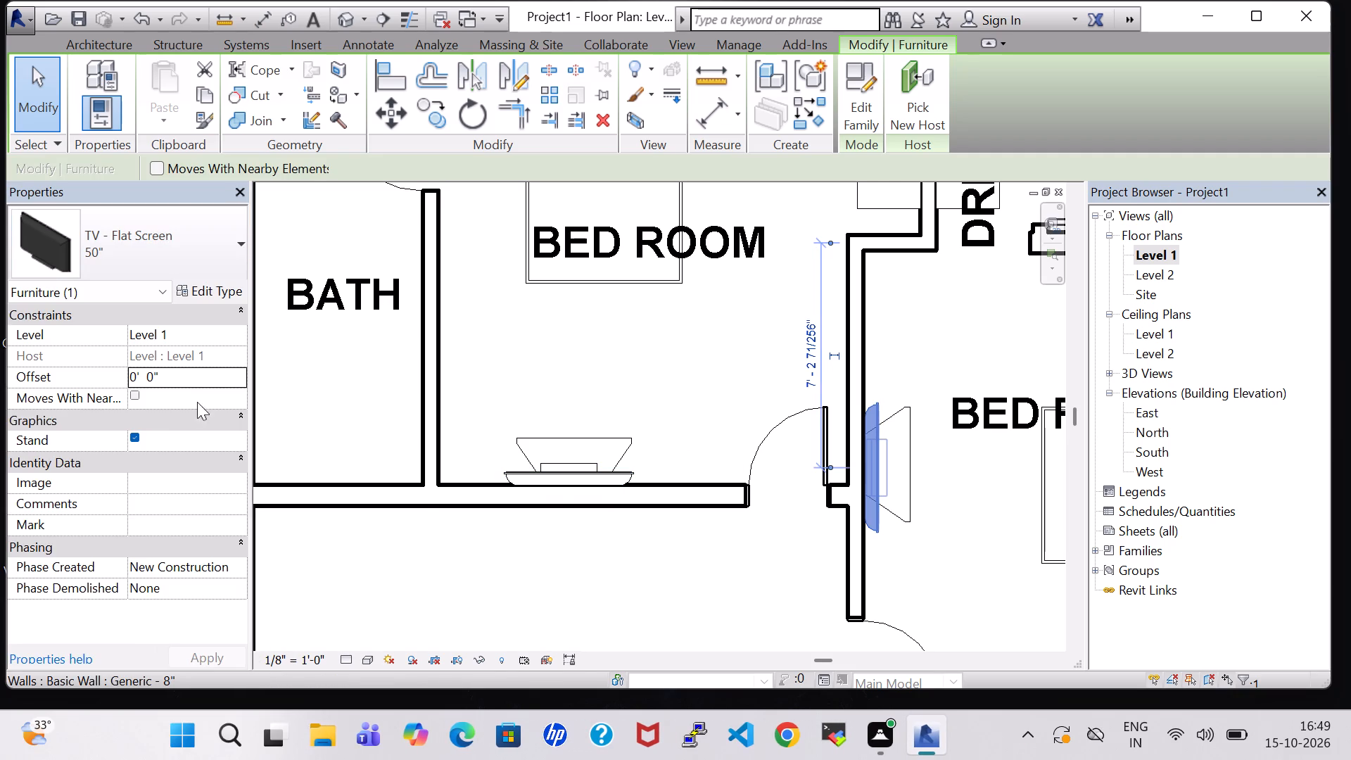
{"action": "left_click", "coordinate": [137, 372]}
{"action": "key", "text": "BackSpace"}
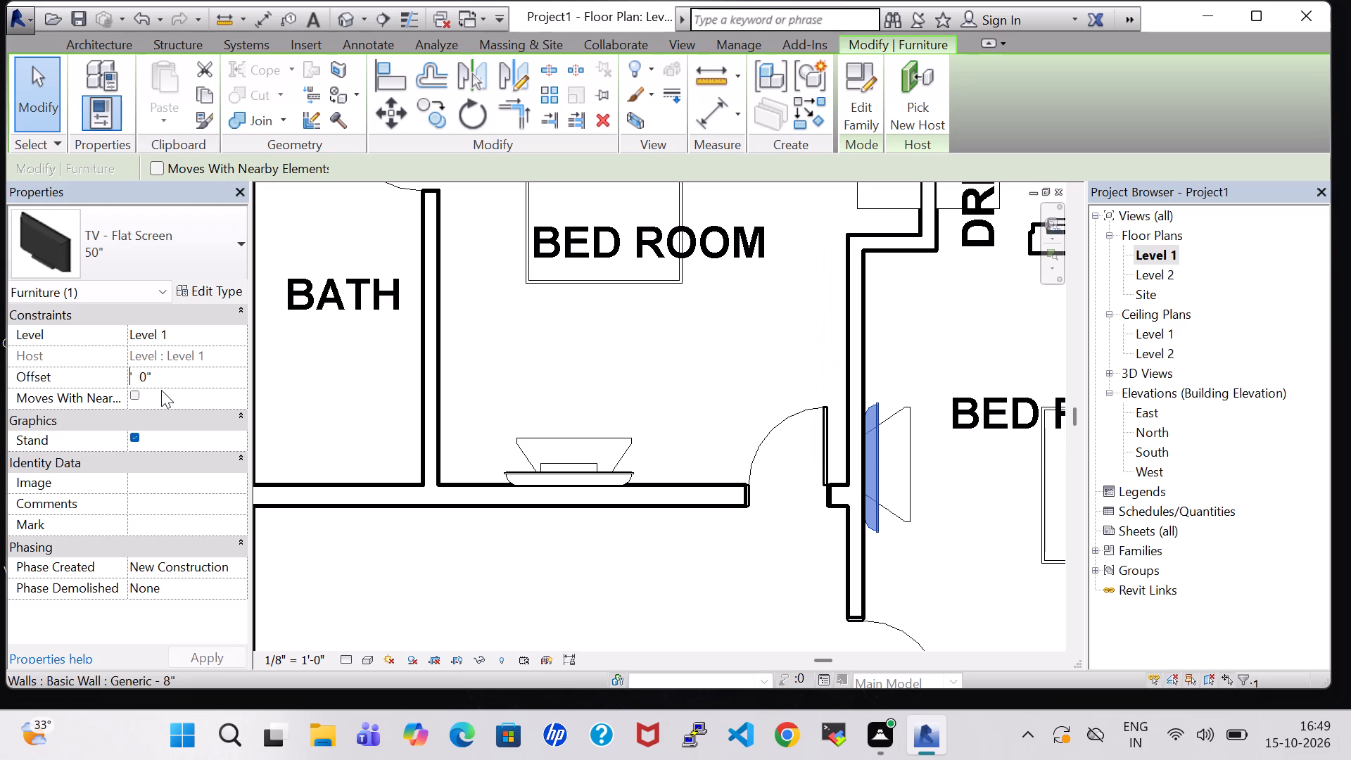
{"action": "key", "text": "3"}
{"action": "key", "text": "Return"}
{"action": "left_click", "coordinate": [638, 591]}
Review the furnished bedrooms and overall Level 1 layout in plan, and examine the house in the 3D view.
{"action": "scroll", "coordinate": [640, 578], "scroll_direction": "down", "scroll_amount": 3}
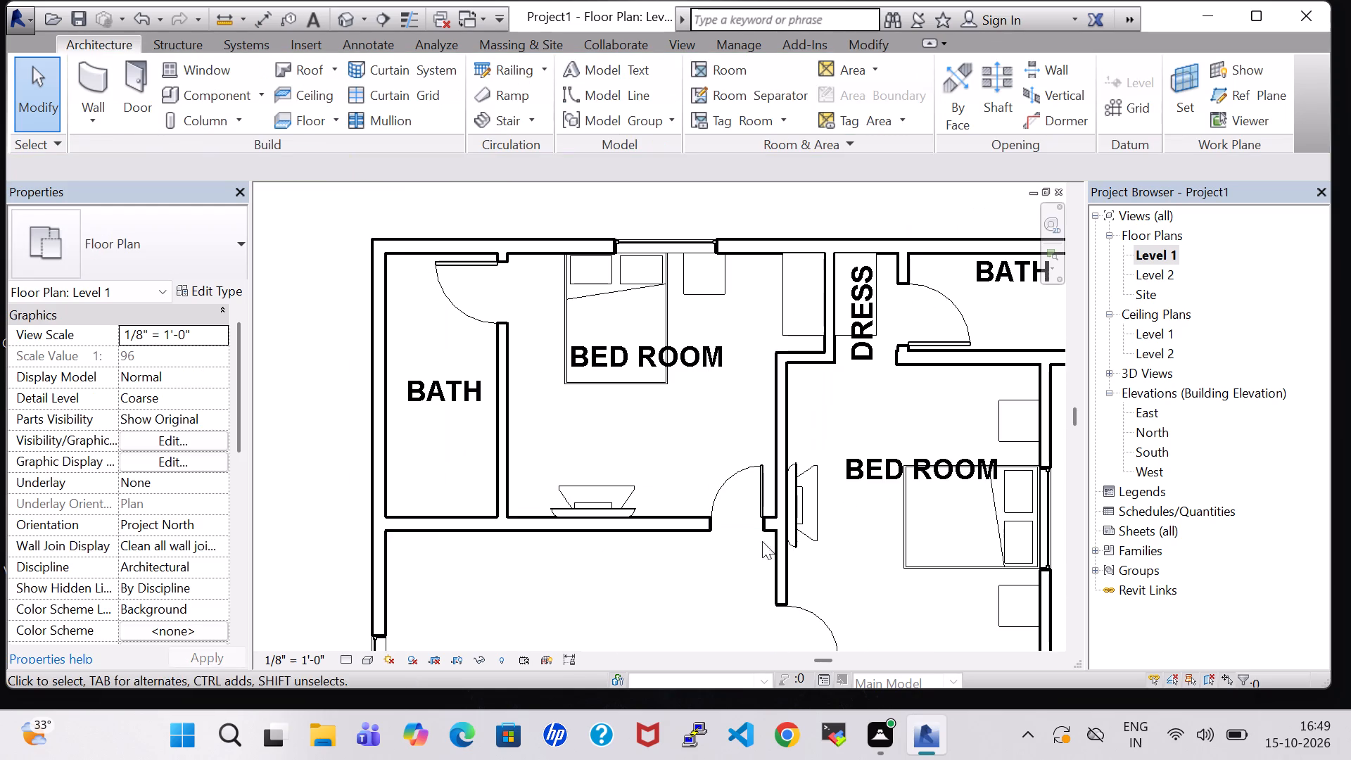
{"action": "middle_click_drag", "start_coordinate": [877, 559], "coordinate": [807, 534]}
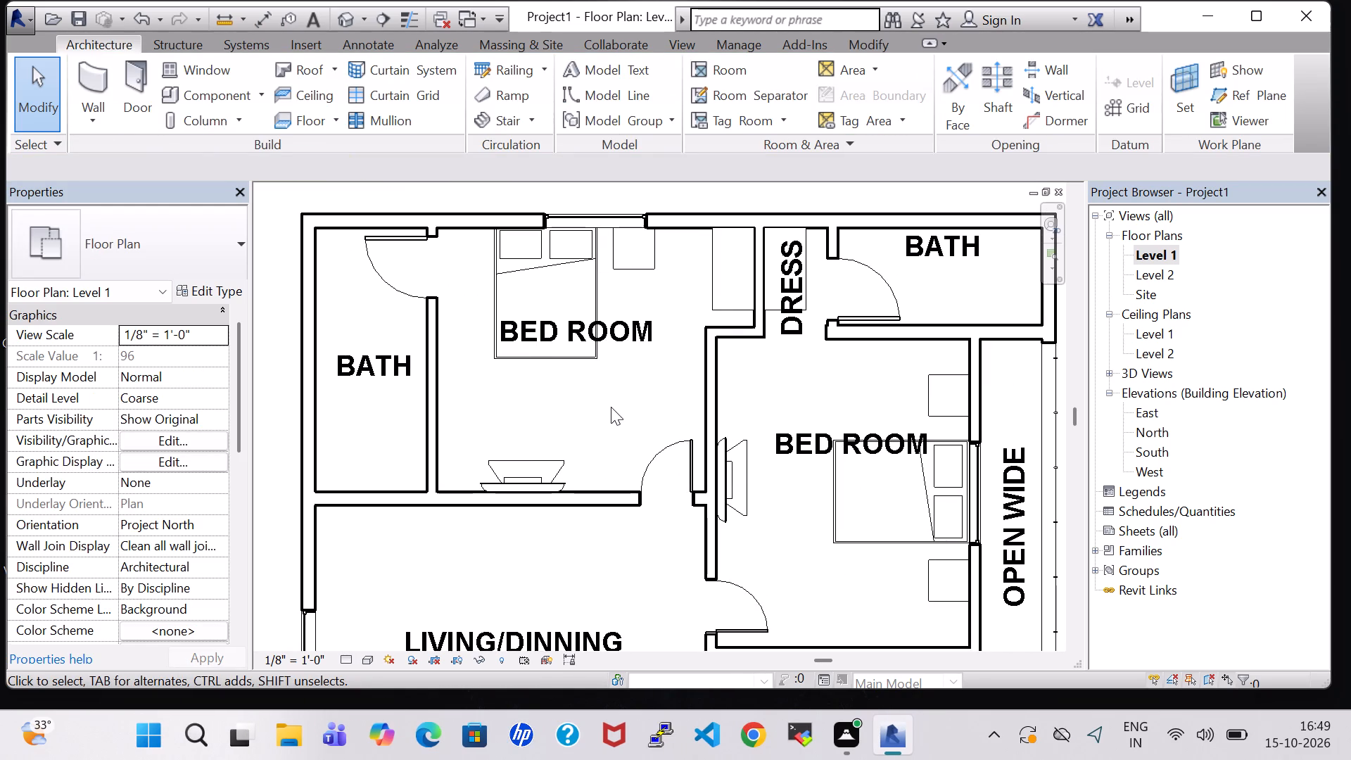
{"action": "scroll", "coordinate": [792, 374], "scroll_direction": "down", "scroll_amount": 1}
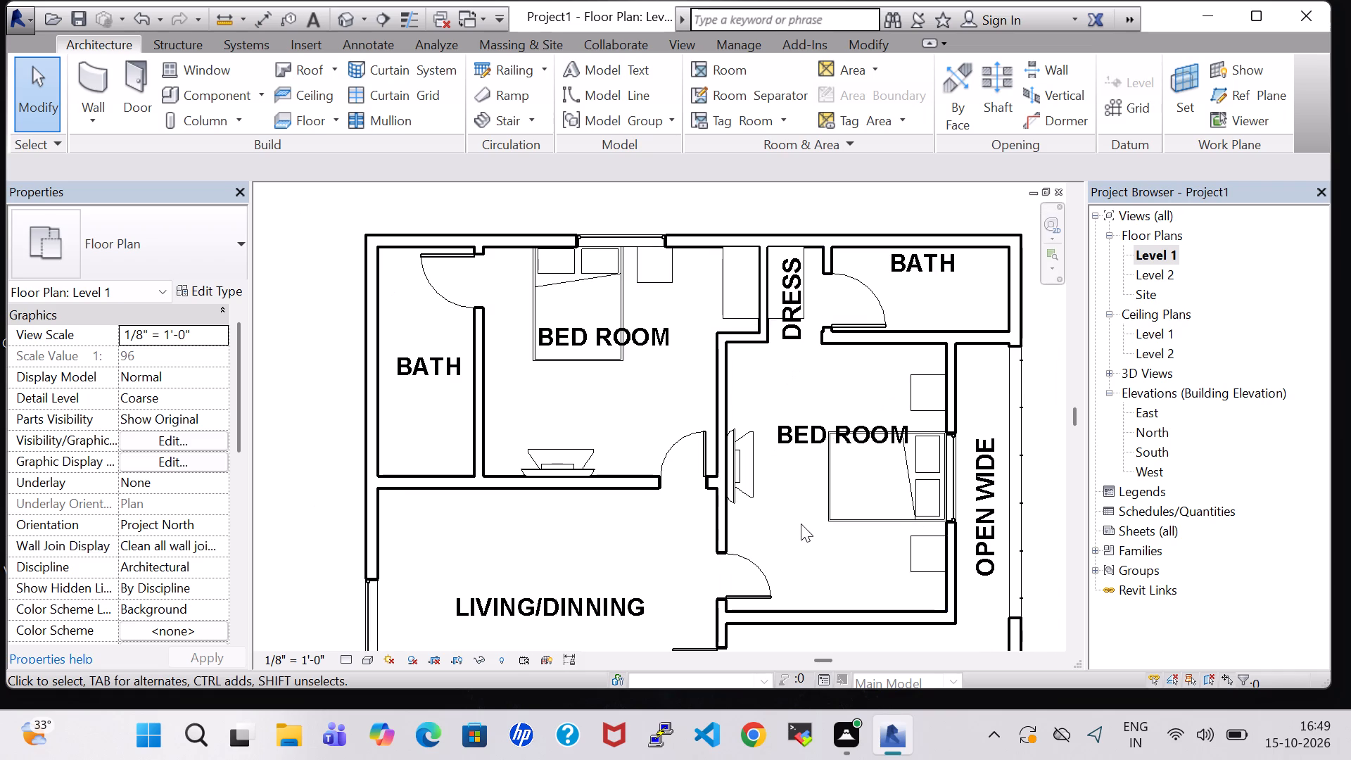
{"action": "scroll", "coordinate": [801, 524], "scroll_direction": "down", "scroll_amount": 1}
{"action": "middle_click_drag", "start_coordinate": [813, 506], "coordinate": [751, 481]}
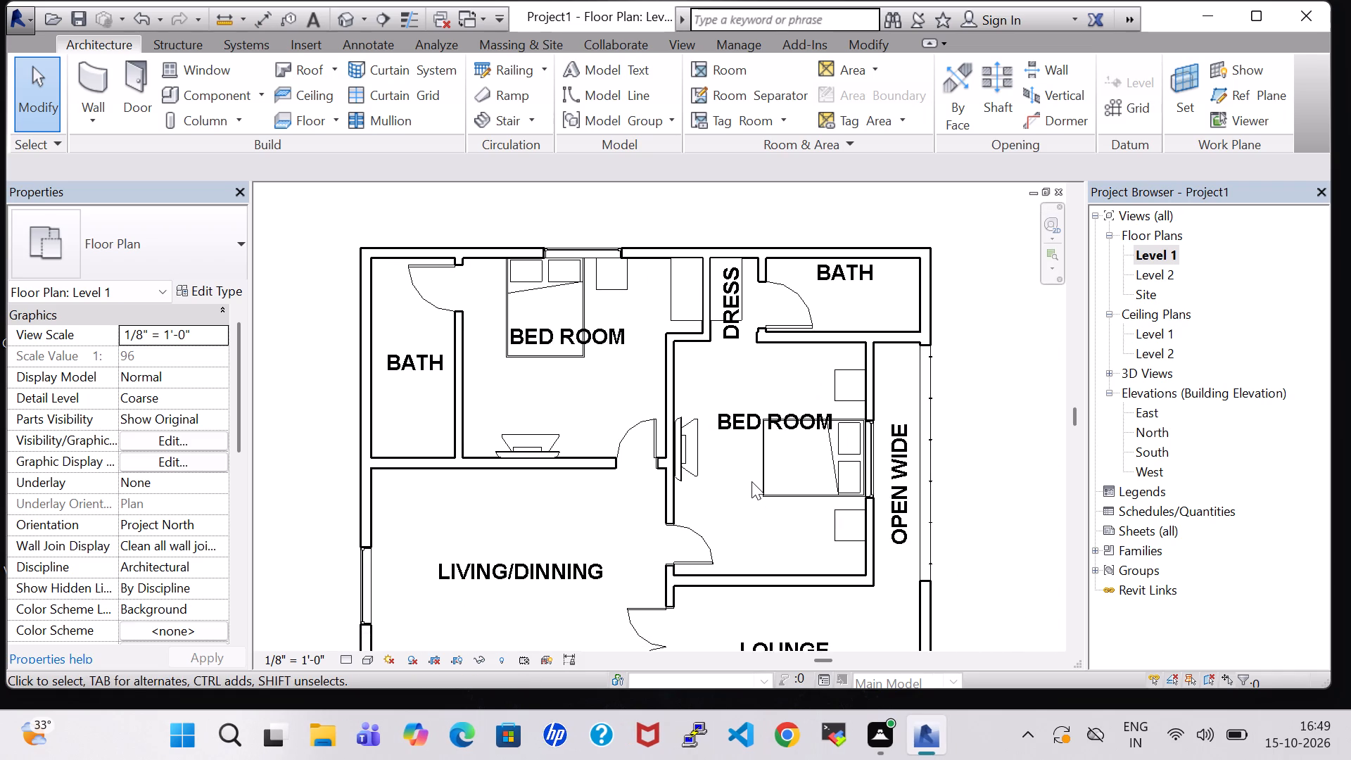
{"action": "scroll", "coordinate": [751, 481], "scroll_direction": "down", "scroll_amount": 1}
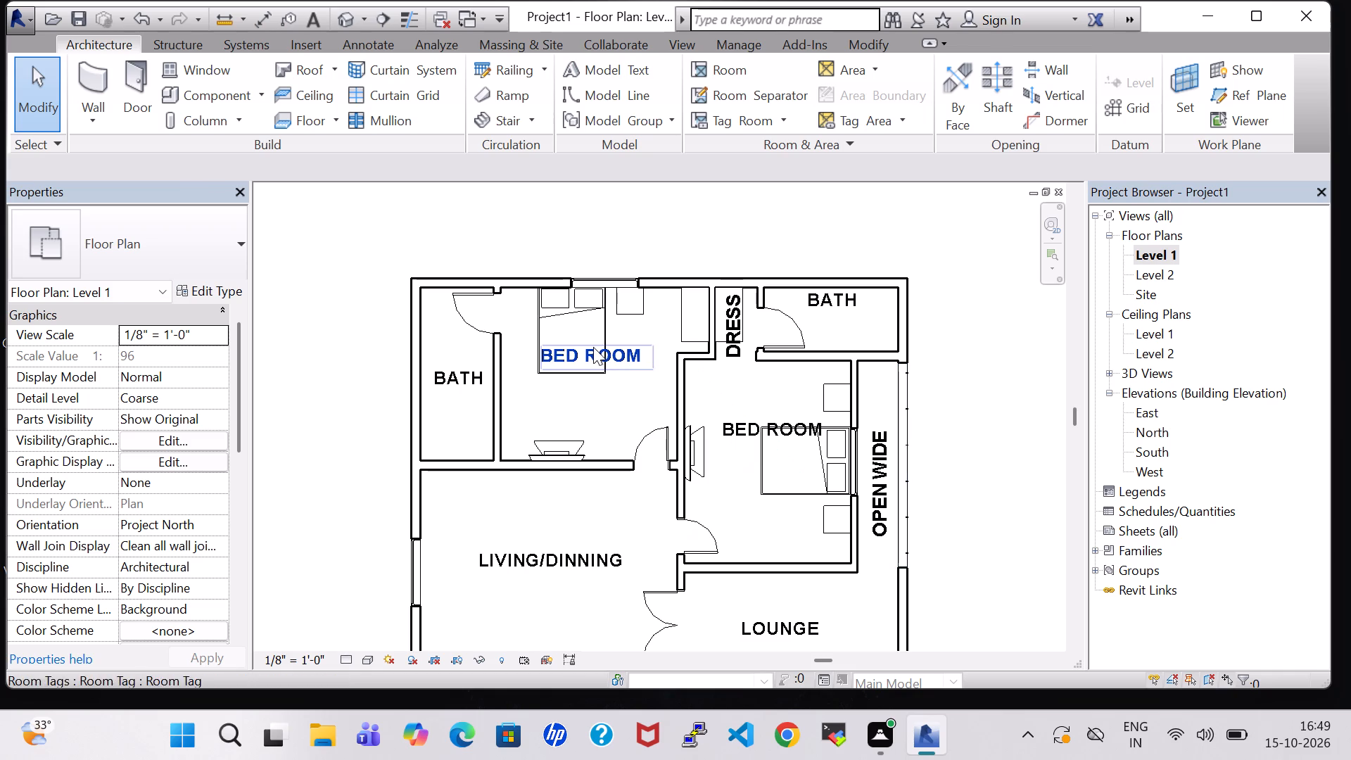
{"action": "scroll", "coordinate": [953, 435], "scroll_direction": "down", "scroll_amount": 1}
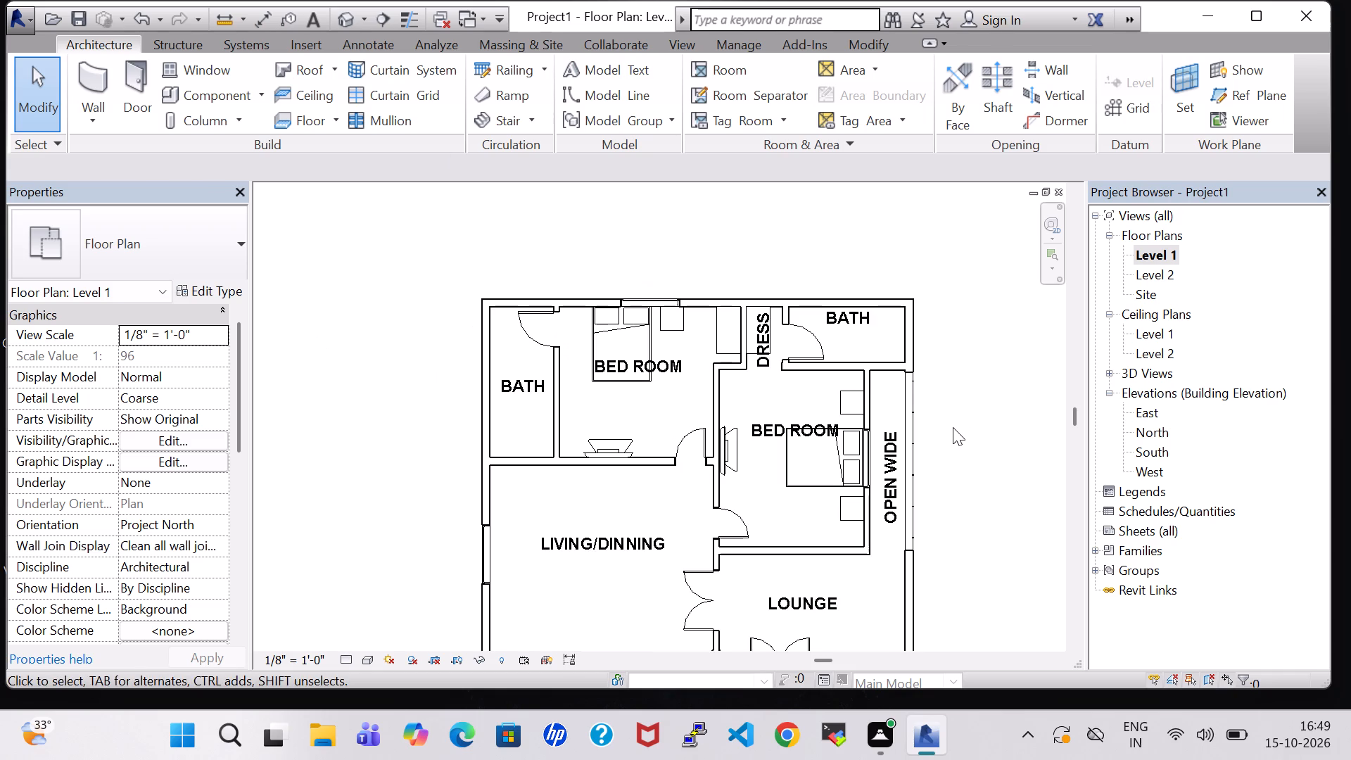
{"action": "middle_click_drag", "start_coordinate": [953, 427], "coordinate": [932, 375]}
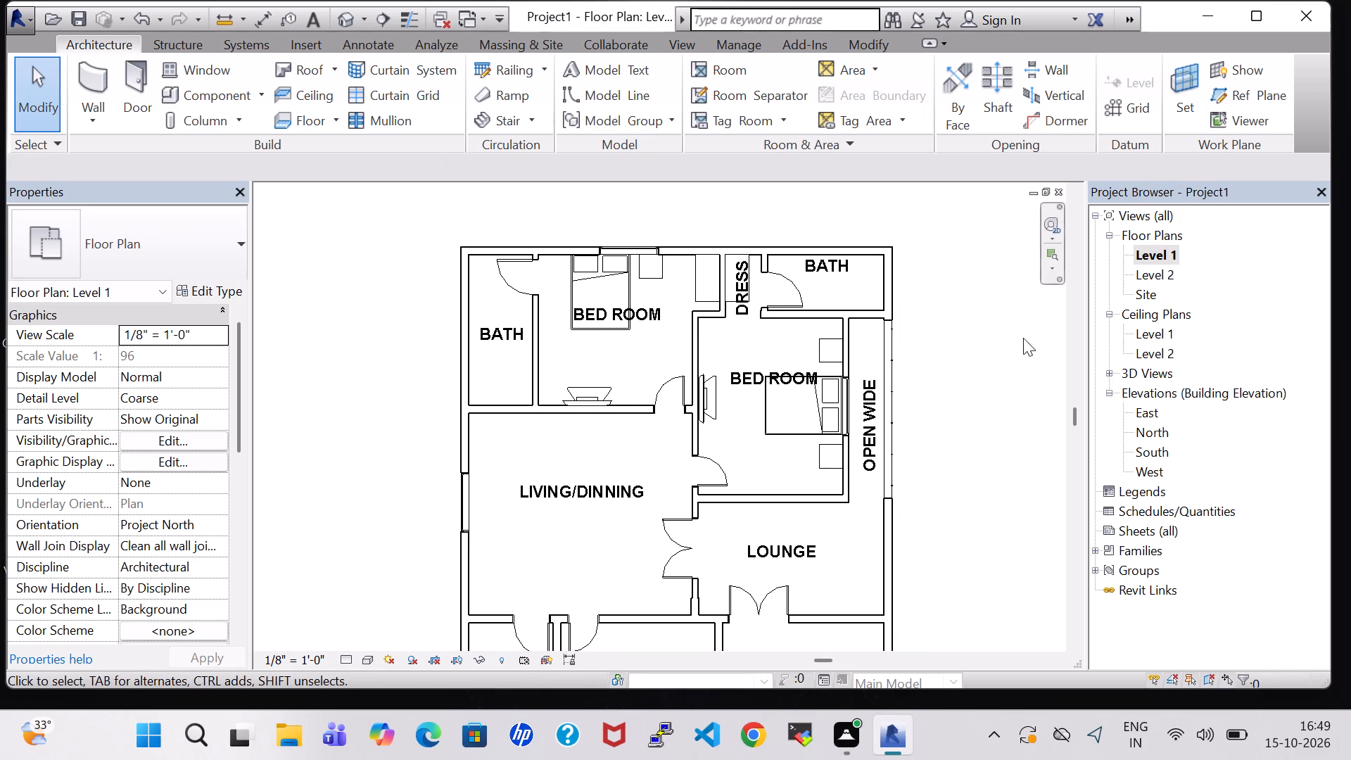
{"action": "scroll", "coordinate": [946, 363], "scroll_direction": "down", "scroll_amount": 1}
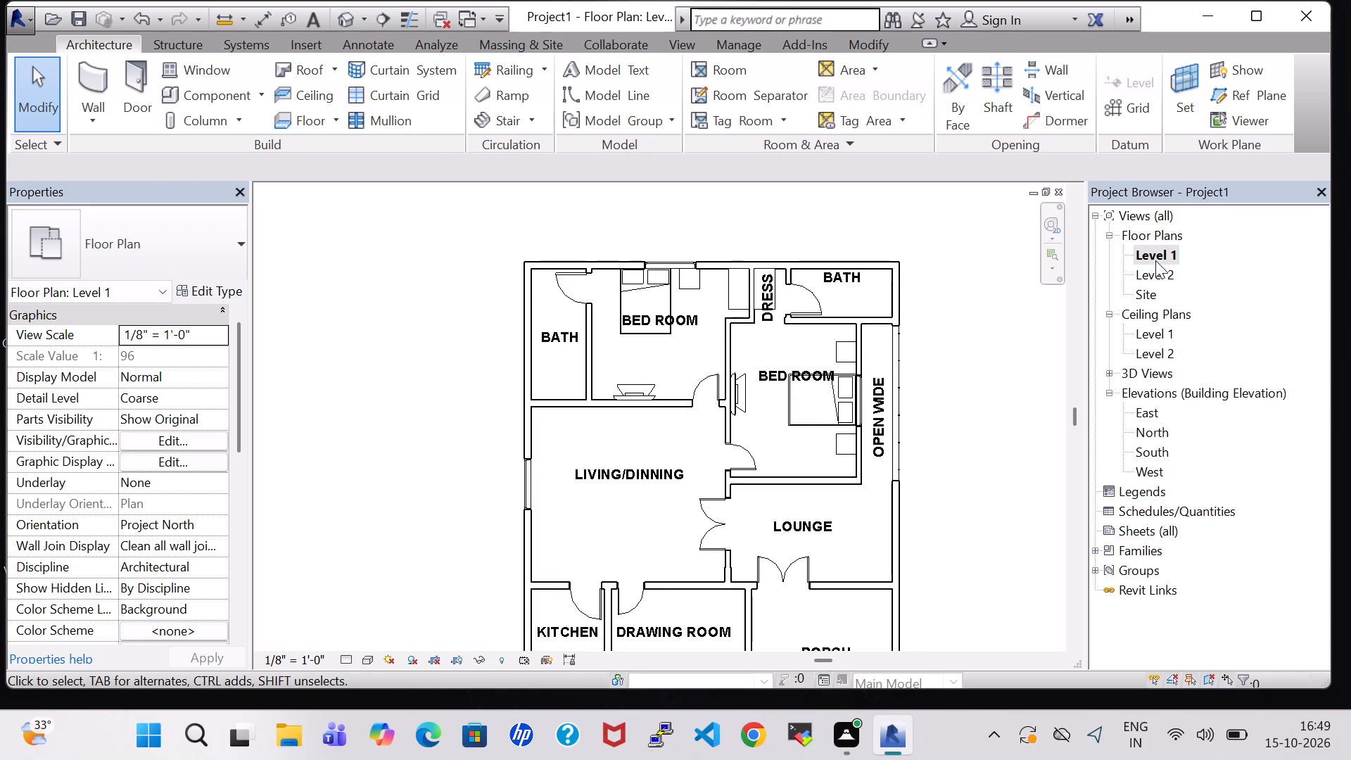
{"action": "middle_click_drag", "start_coordinate": [1010, 378], "coordinate": [996, 375]}
{"action": "scroll", "coordinate": [996, 375], "scroll_direction": "down", "scroll_amount": 1}
{"action": "middle_click_drag", "start_coordinate": [996, 375], "coordinate": [958, 363]}
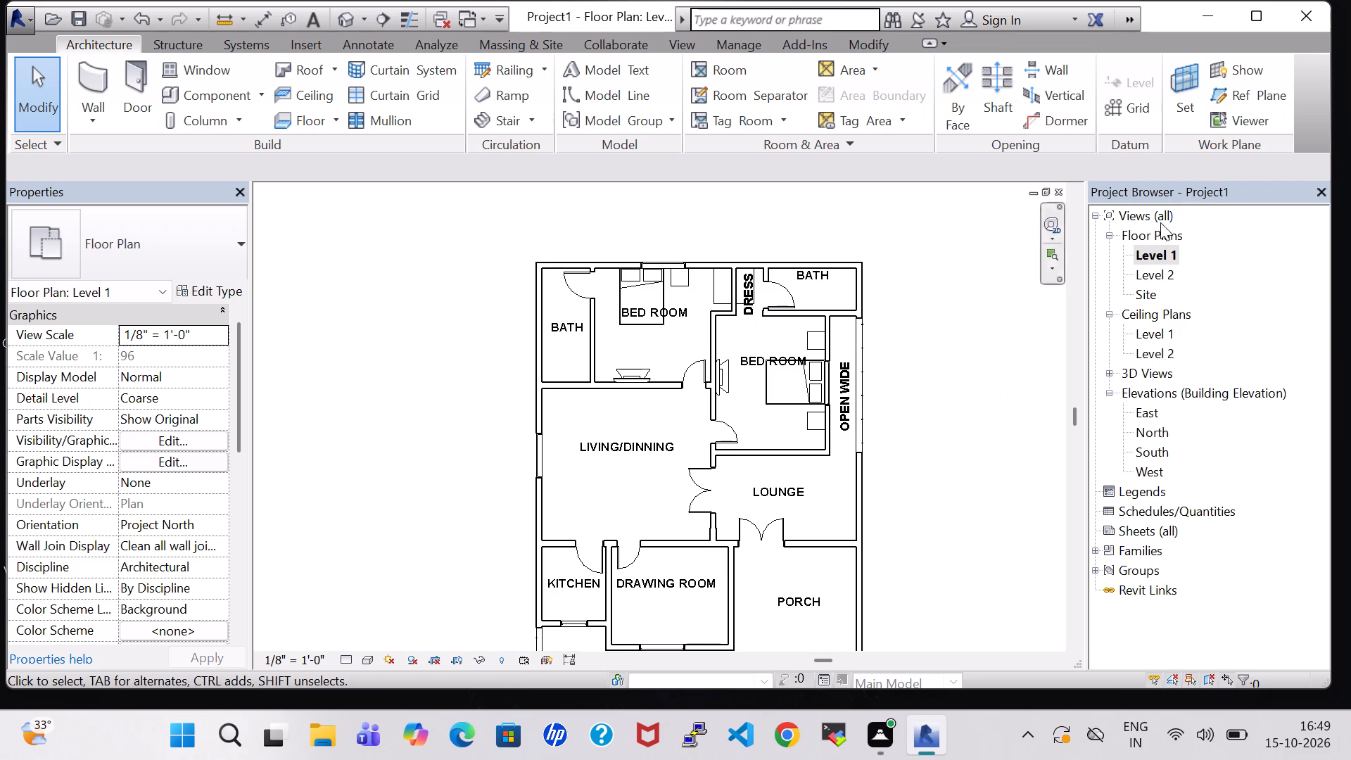
{"action": "left_click", "coordinate": [1153, 253]}
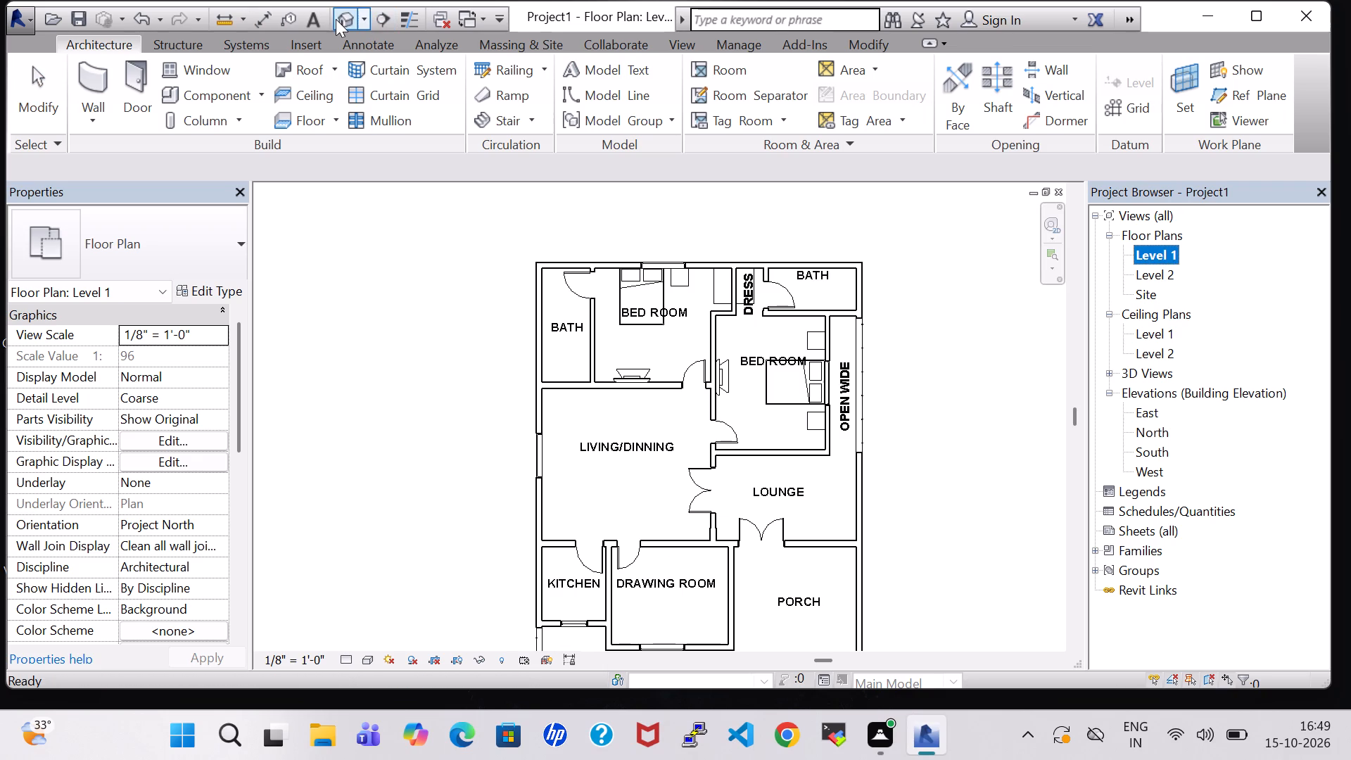
{"action": "left_click", "coordinate": [336, 19]}
{"action": "scroll", "coordinate": [851, 346], "scroll_direction": "down", "scroll_amount": 1}
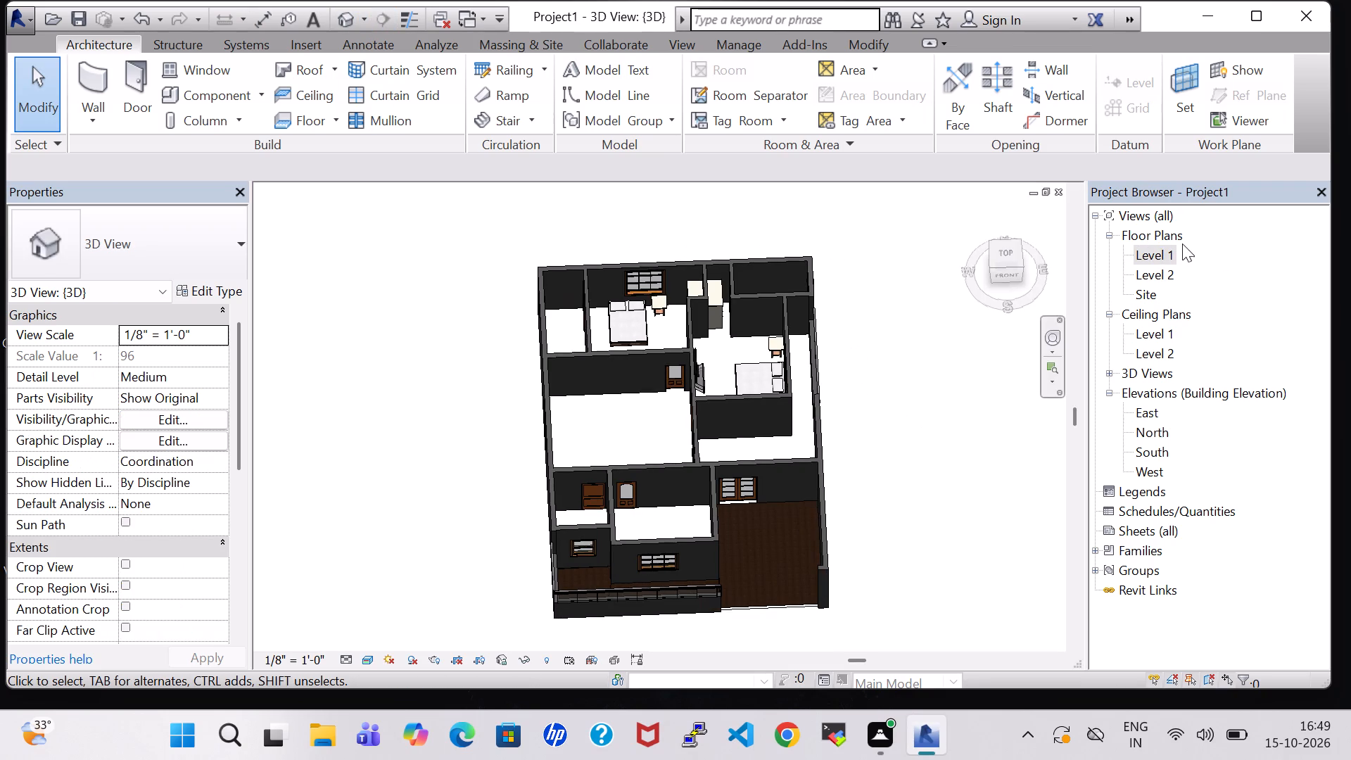
Start a Generic - 12" floor on Level 1, sketching its boundary along the upper outer wall, 32' down the OPEN WIDE side and along the LOUNGE/PORCH wall.
{"action": "double_click", "coordinate": [1167, 249]}
{"action": "left_click", "coordinate": [295, 115]}
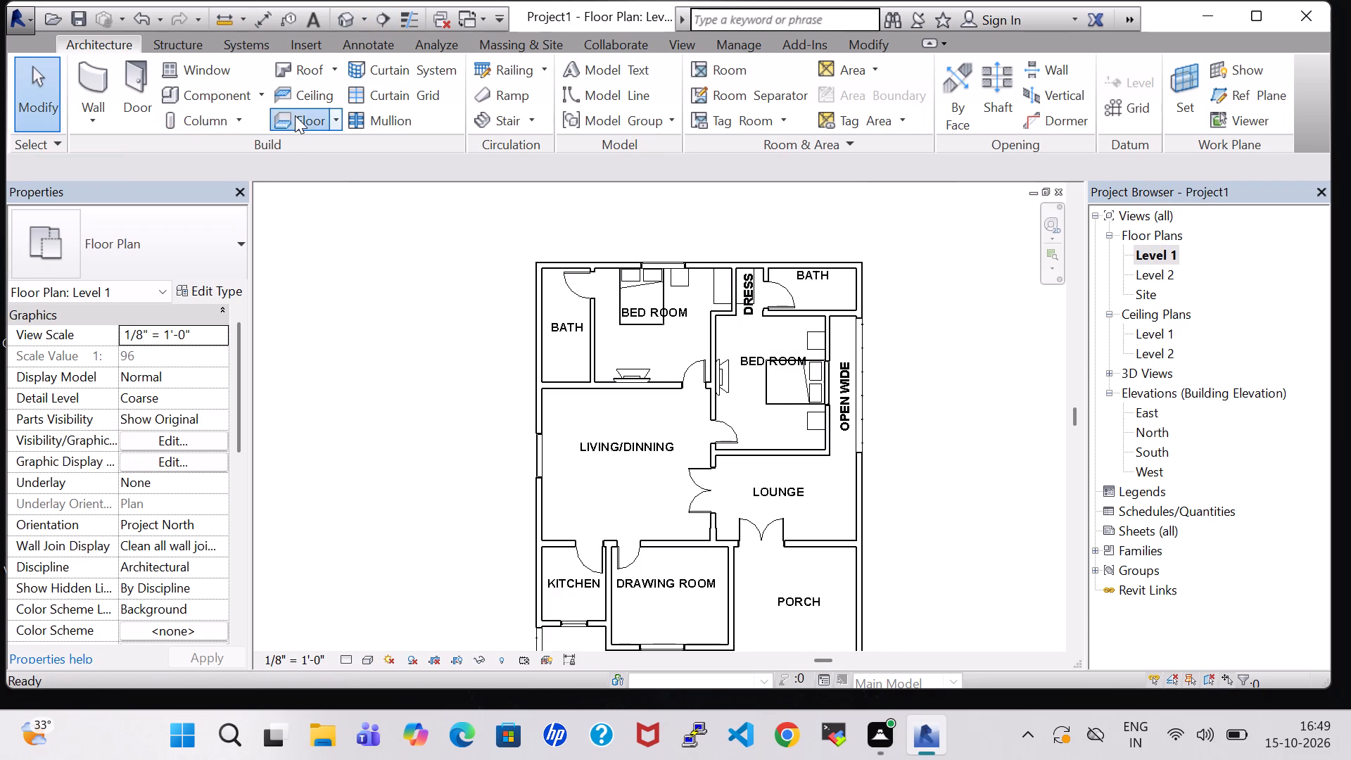
{"action": "scroll", "coordinate": [685, 330], "scroll_direction": "up", "scroll_amount": 3}
{"action": "left_click", "coordinate": [1012, 75]}
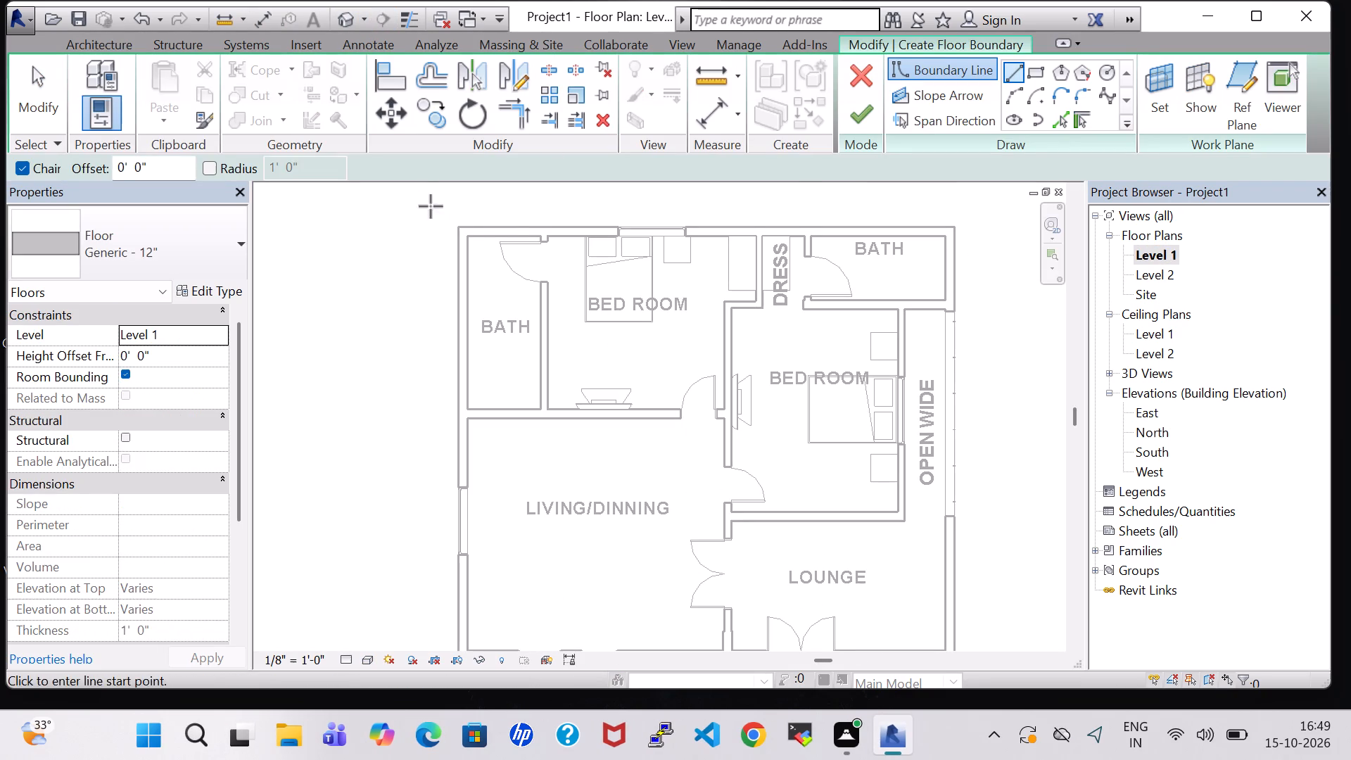
{"action": "left_click", "coordinate": [461, 227]}
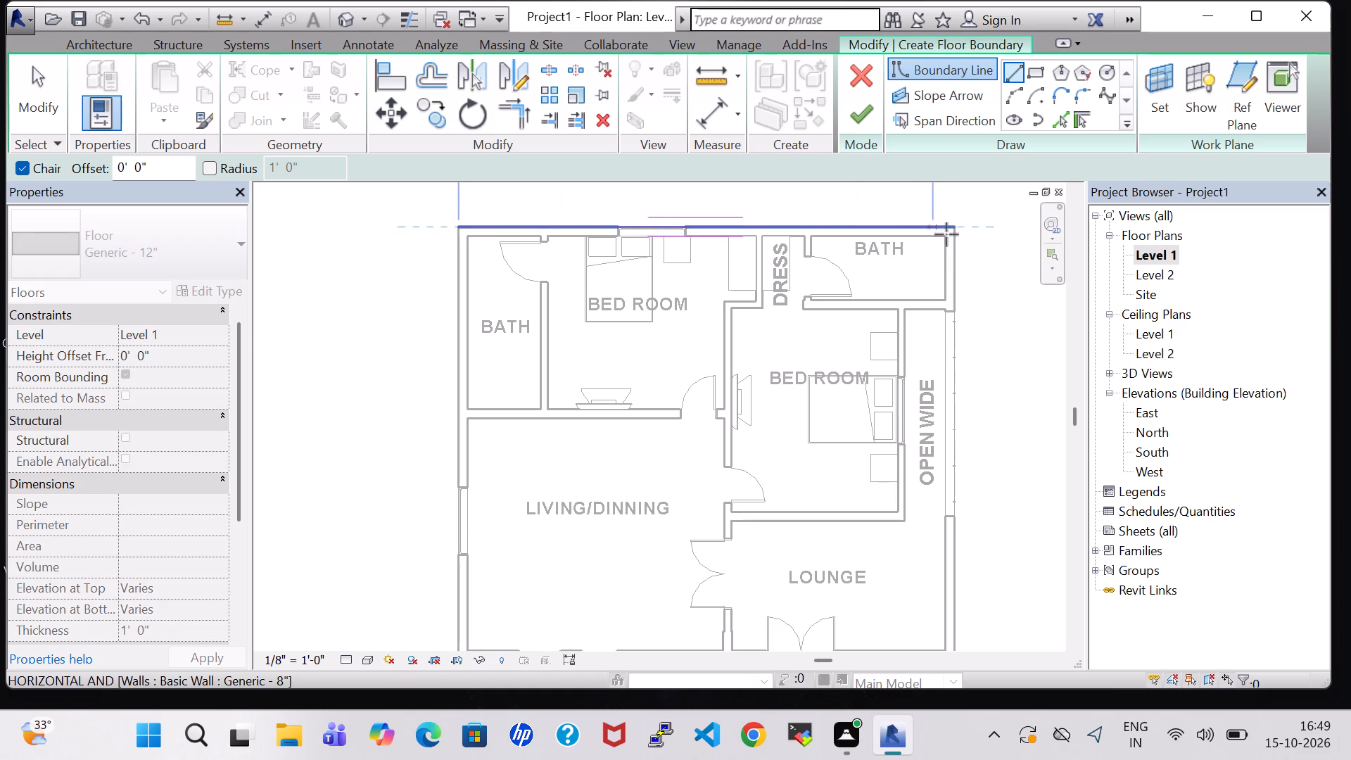
{"action": "left_click", "coordinate": [957, 230]}
{"action": "middle_click_drag", "start_coordinate": [975, 357], "coordinate": [899, 222]}
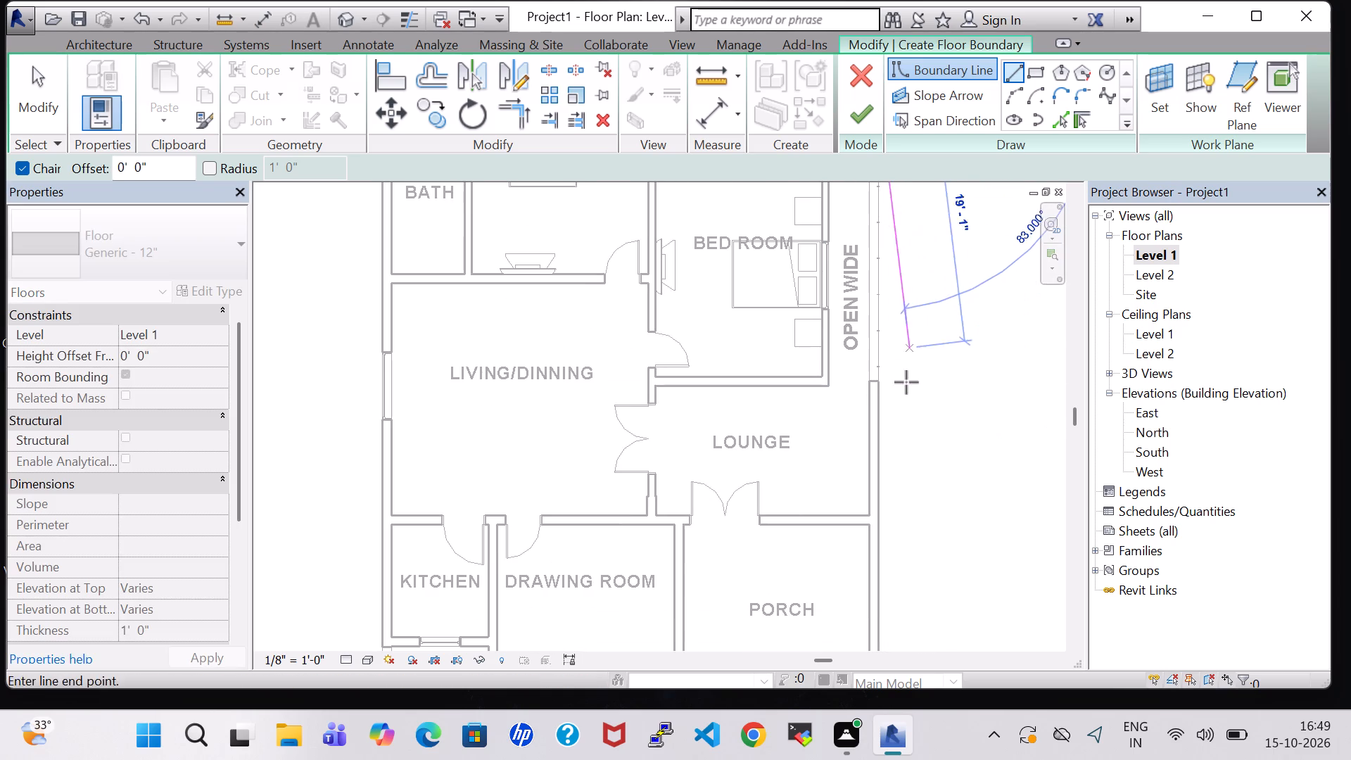
{"action": "left_click", "coordinate": [880, 528]}
{"action": "left_click", "coordinate": [691, 523]}
Continue the floor boundary from the porch corner about 11'-8" down the DRAWING ROOM wall, then along the LAWN-side DRAWING ROOM and KITCHEN walls.
{"action": "middle_click_drag", "start_coordinate": [691, 524], "coordinate": [688, 302]}
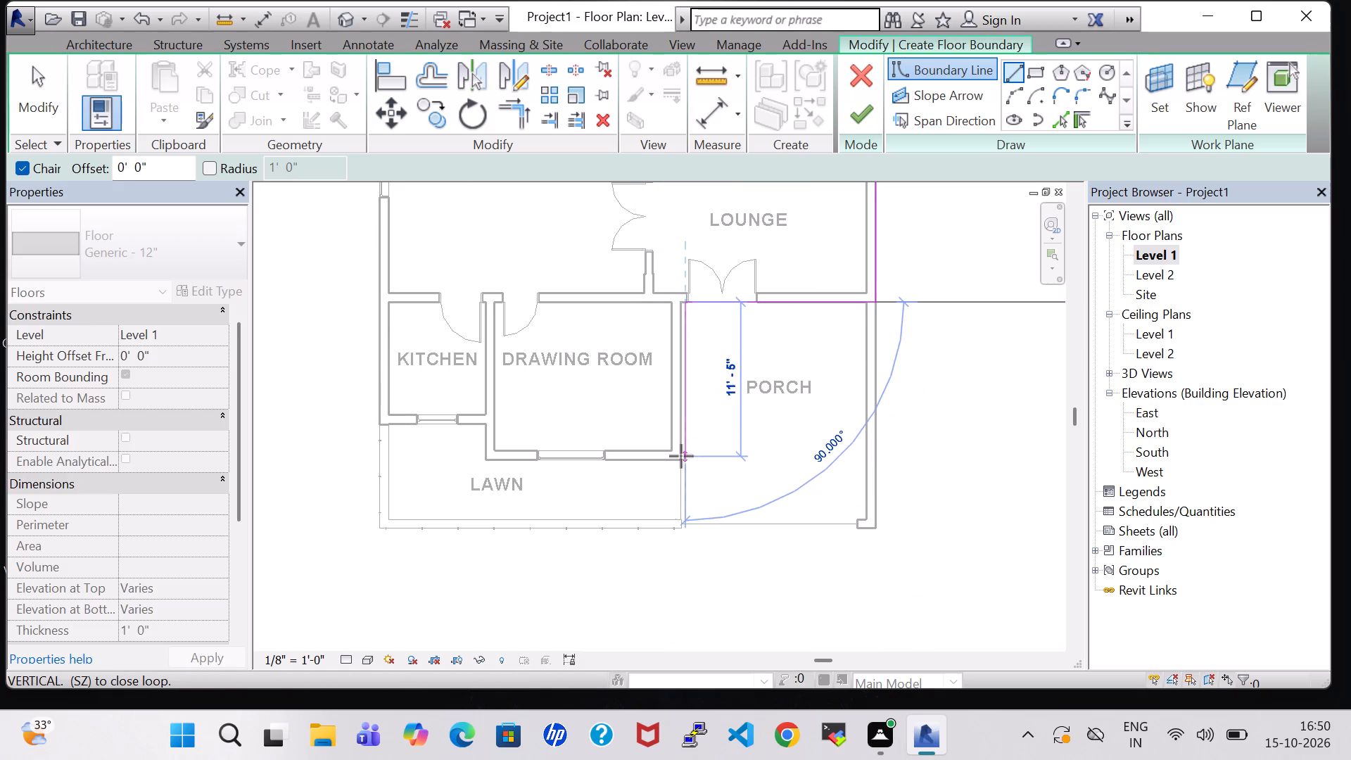
{"action": "scroll", "coordinate": [681, 461], "scroll_direction": "up", "scroll_amount": 4}
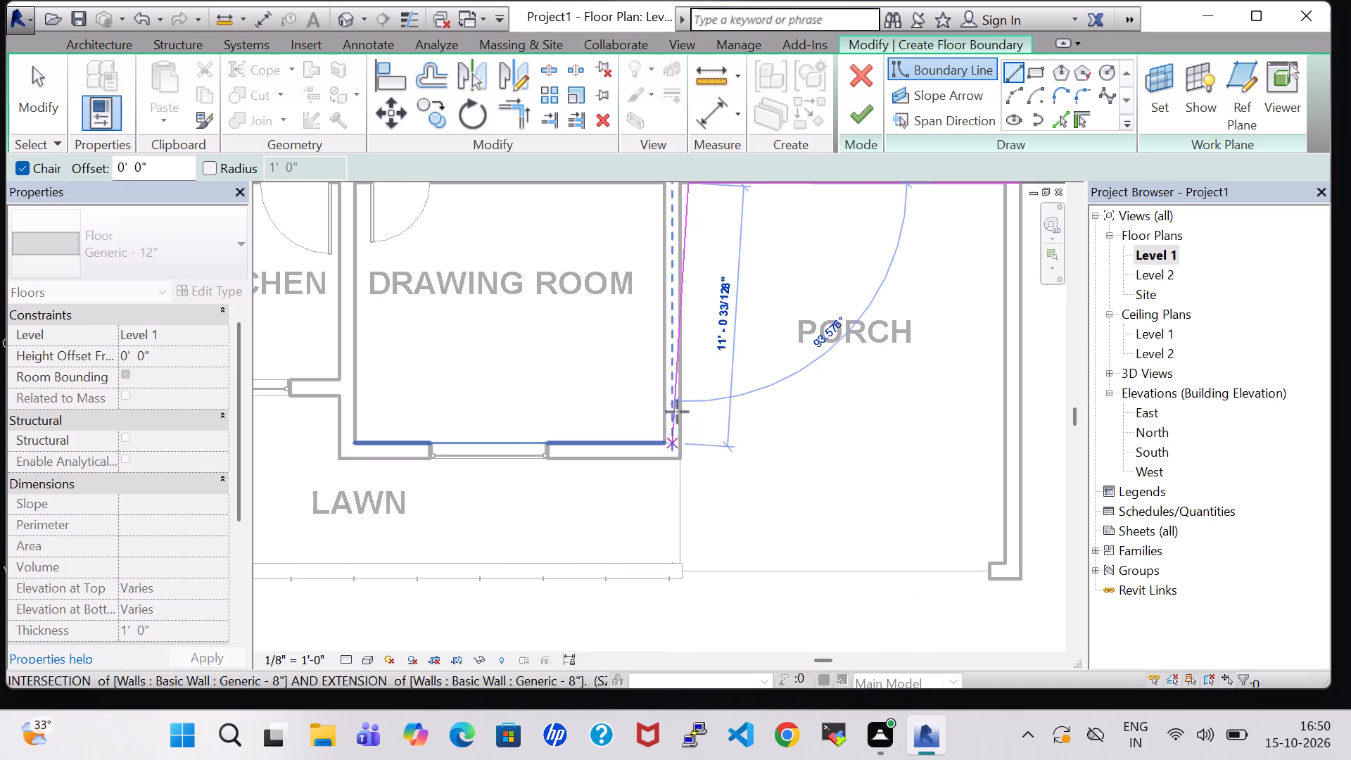
{"action": "middle_click", "coordinate": [695, 322]}
{"action": "key", "text": "ctrl+z"}
{"action": "middle_click_drag", "start_coordinate": [695, 322], "coordinate": [695, 386]}
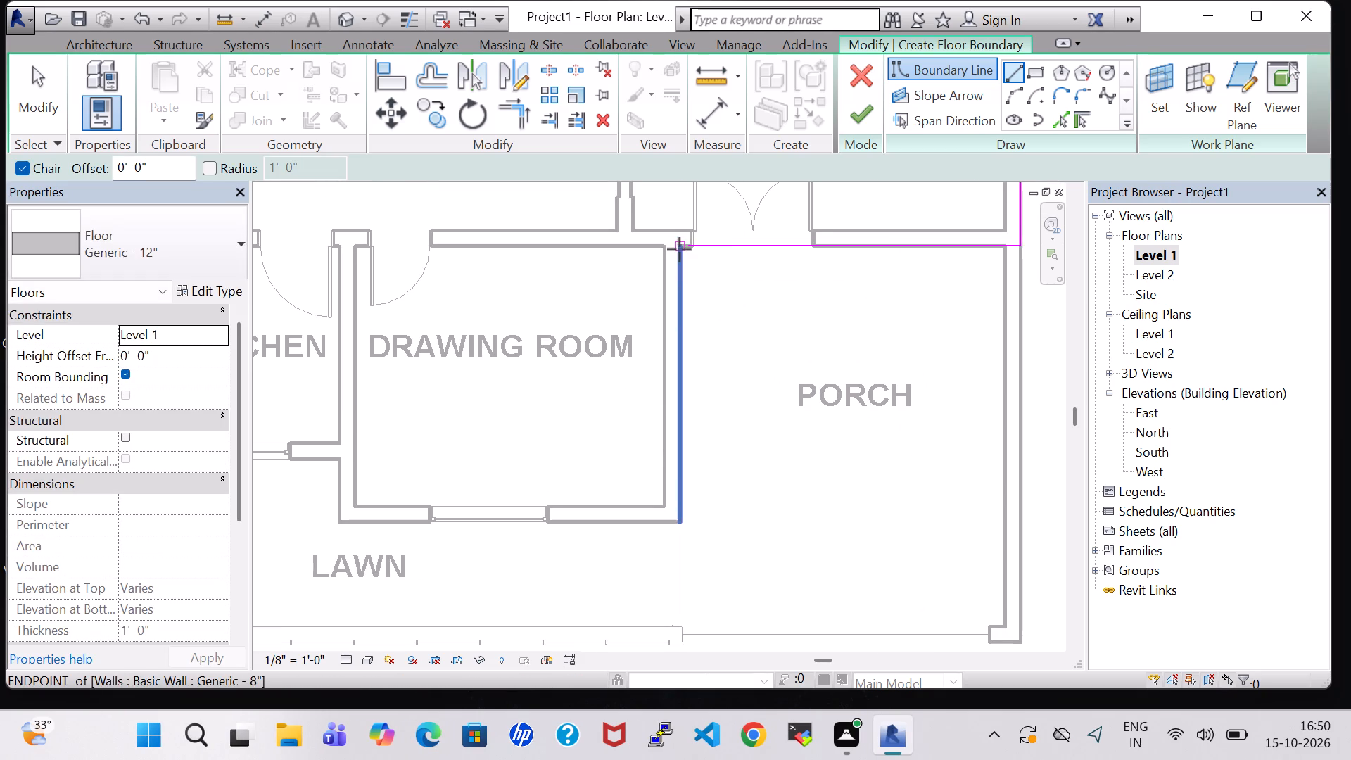
{"action": "left_click", "coordinate": [679, 249]}
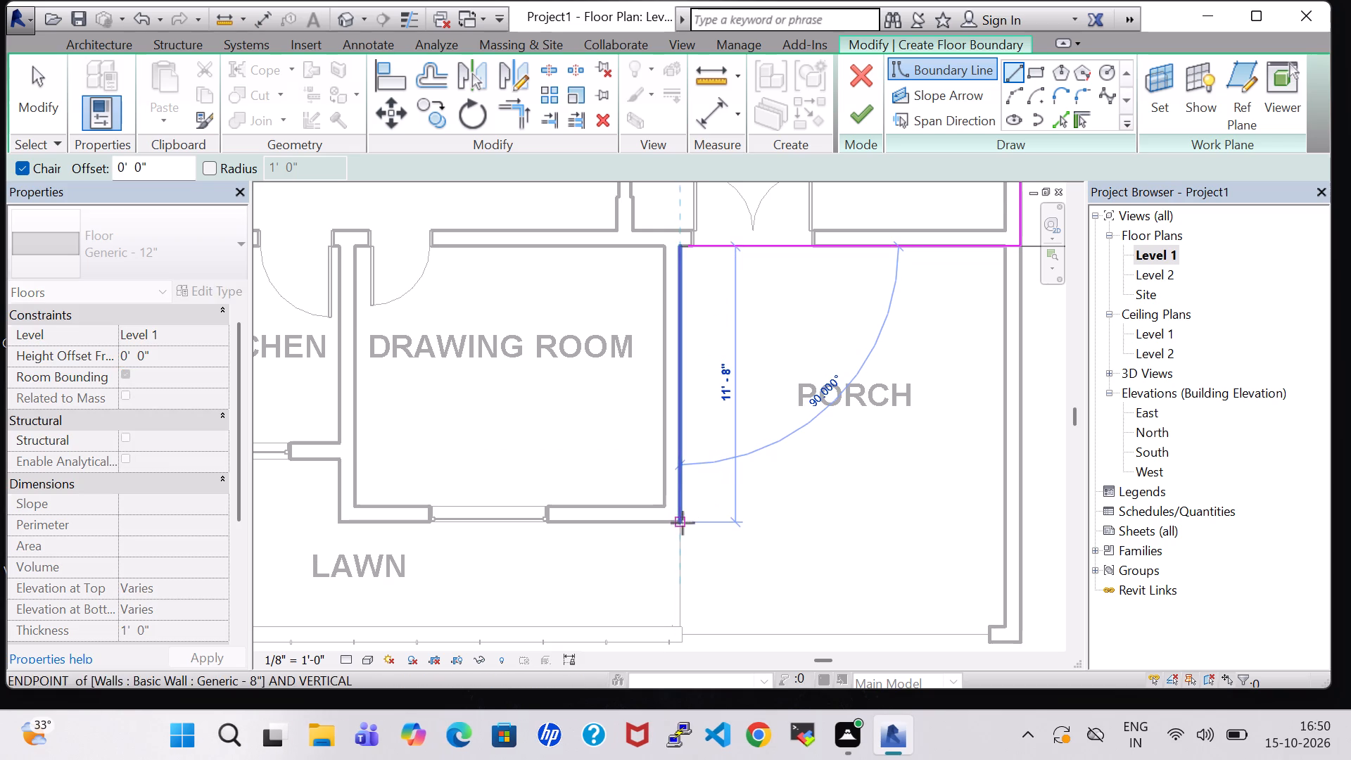
{"action": "left_click", "coordinate": [683, 523]}
{"action": "left_click", "coordinate": [333, 520]}
{"action": "middle_click_drag", "start_coordinate": [334, 520], "coordinate": [351, 513]}
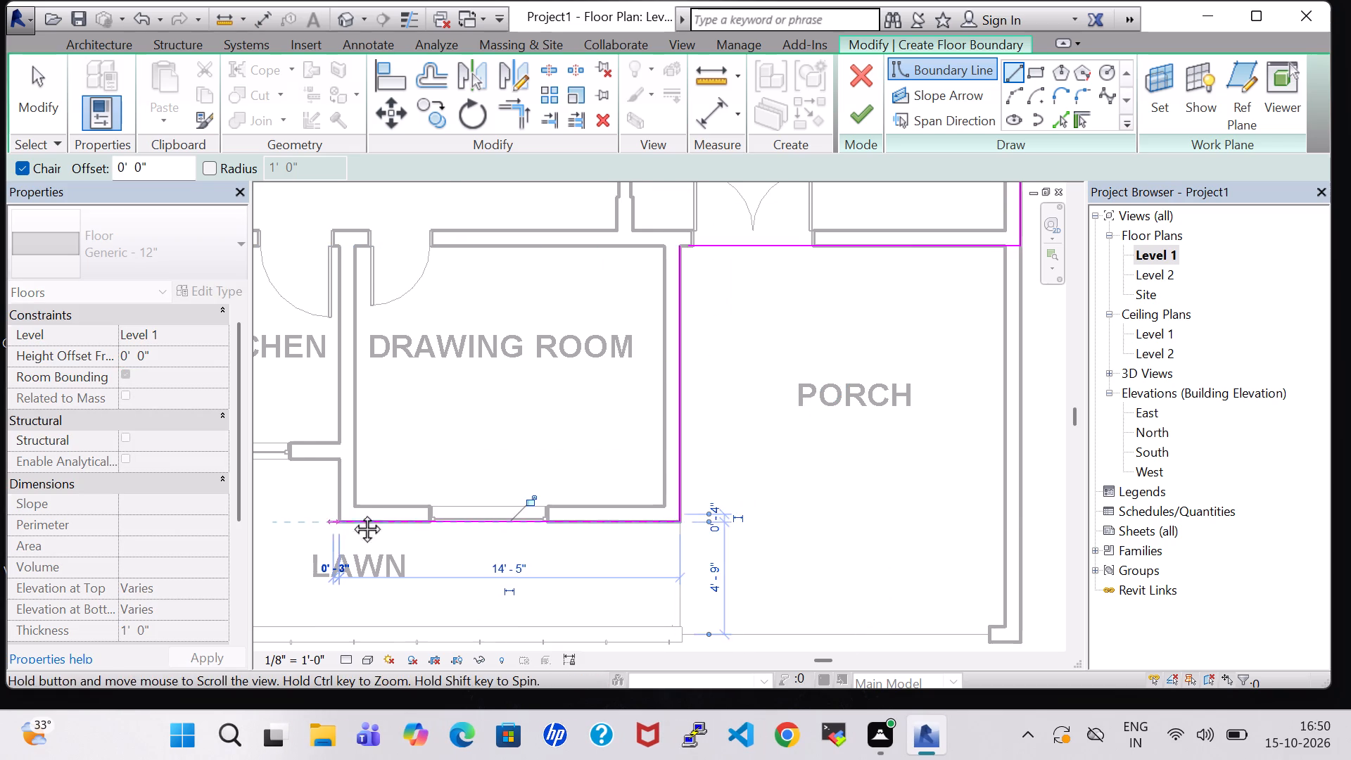
{"action": "middle_click_drag", "start_coordinate": [351, 513], "coordinate": [535, 465]}
{"action": "left_click", "coordinate": [542, 405]}
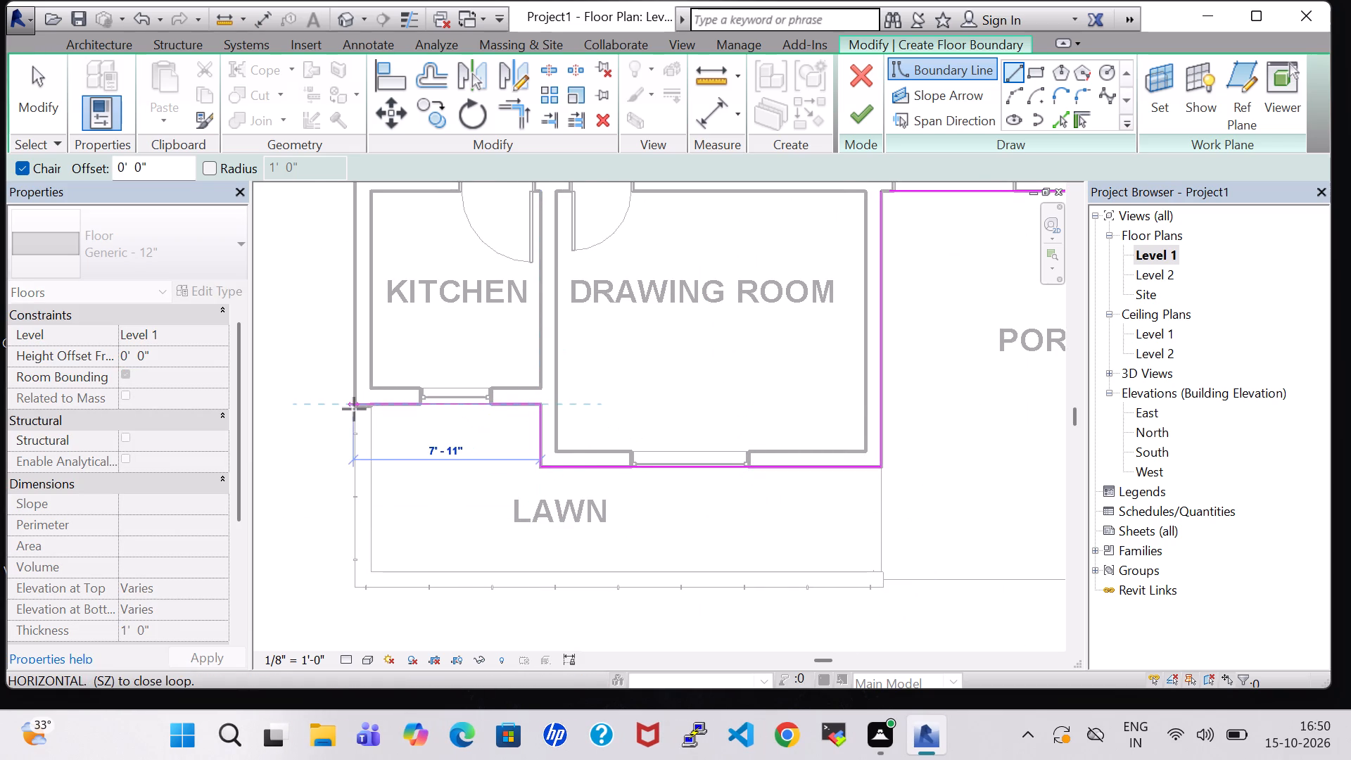
{"action": "left_click", "coordinate": [354, 409]}
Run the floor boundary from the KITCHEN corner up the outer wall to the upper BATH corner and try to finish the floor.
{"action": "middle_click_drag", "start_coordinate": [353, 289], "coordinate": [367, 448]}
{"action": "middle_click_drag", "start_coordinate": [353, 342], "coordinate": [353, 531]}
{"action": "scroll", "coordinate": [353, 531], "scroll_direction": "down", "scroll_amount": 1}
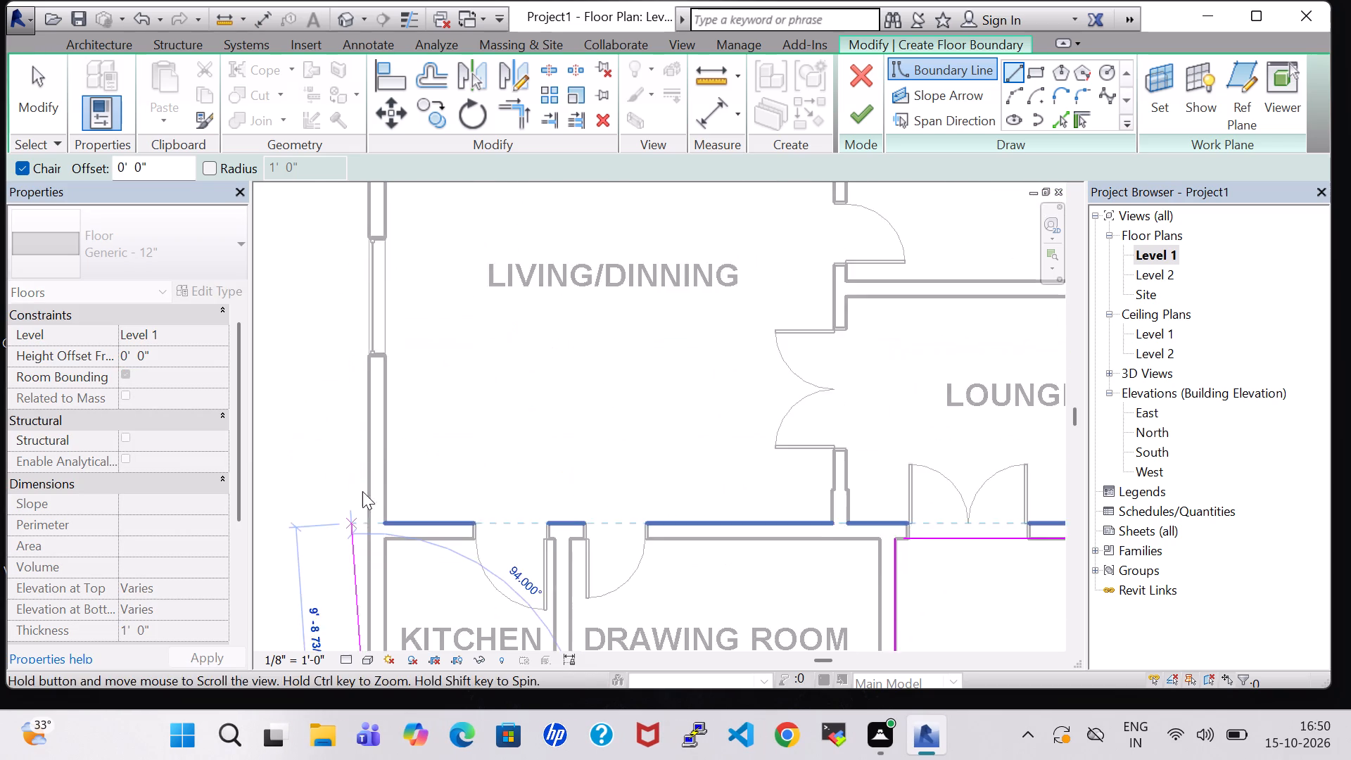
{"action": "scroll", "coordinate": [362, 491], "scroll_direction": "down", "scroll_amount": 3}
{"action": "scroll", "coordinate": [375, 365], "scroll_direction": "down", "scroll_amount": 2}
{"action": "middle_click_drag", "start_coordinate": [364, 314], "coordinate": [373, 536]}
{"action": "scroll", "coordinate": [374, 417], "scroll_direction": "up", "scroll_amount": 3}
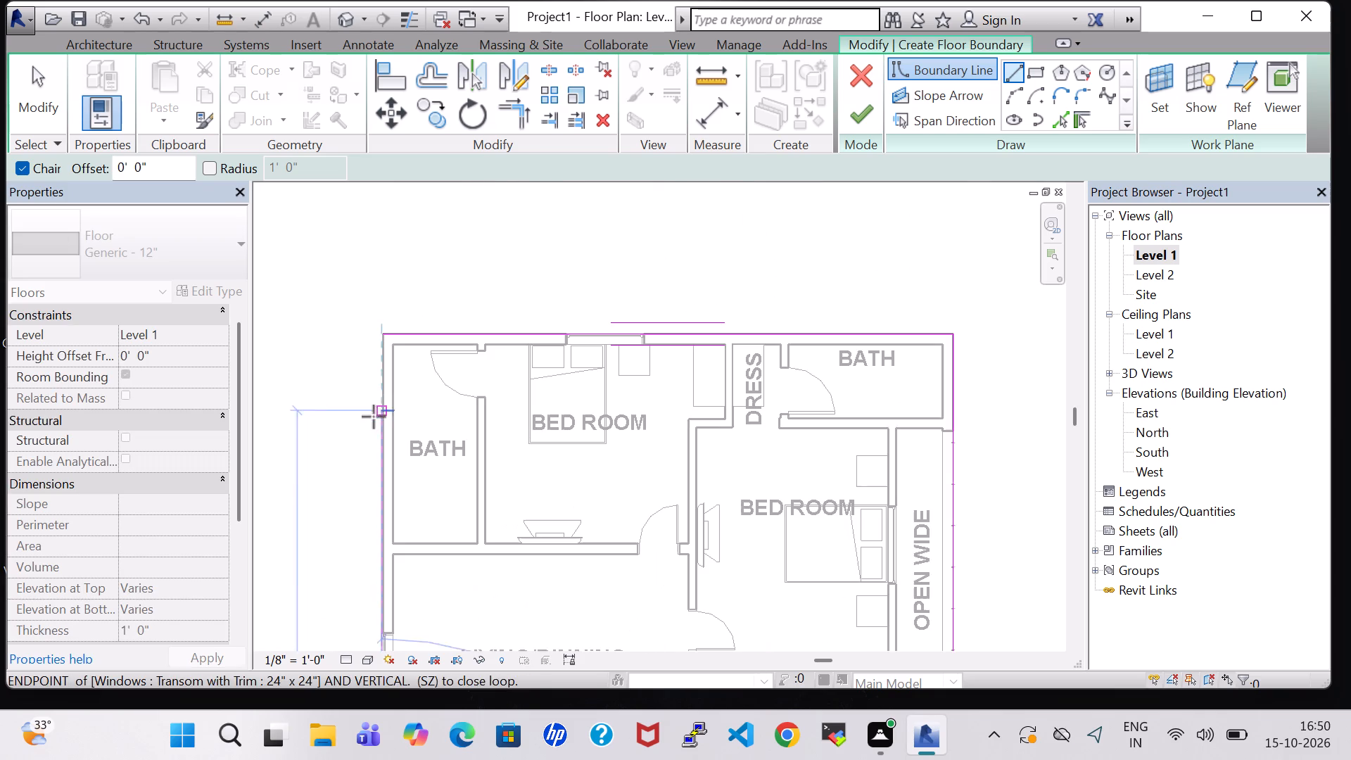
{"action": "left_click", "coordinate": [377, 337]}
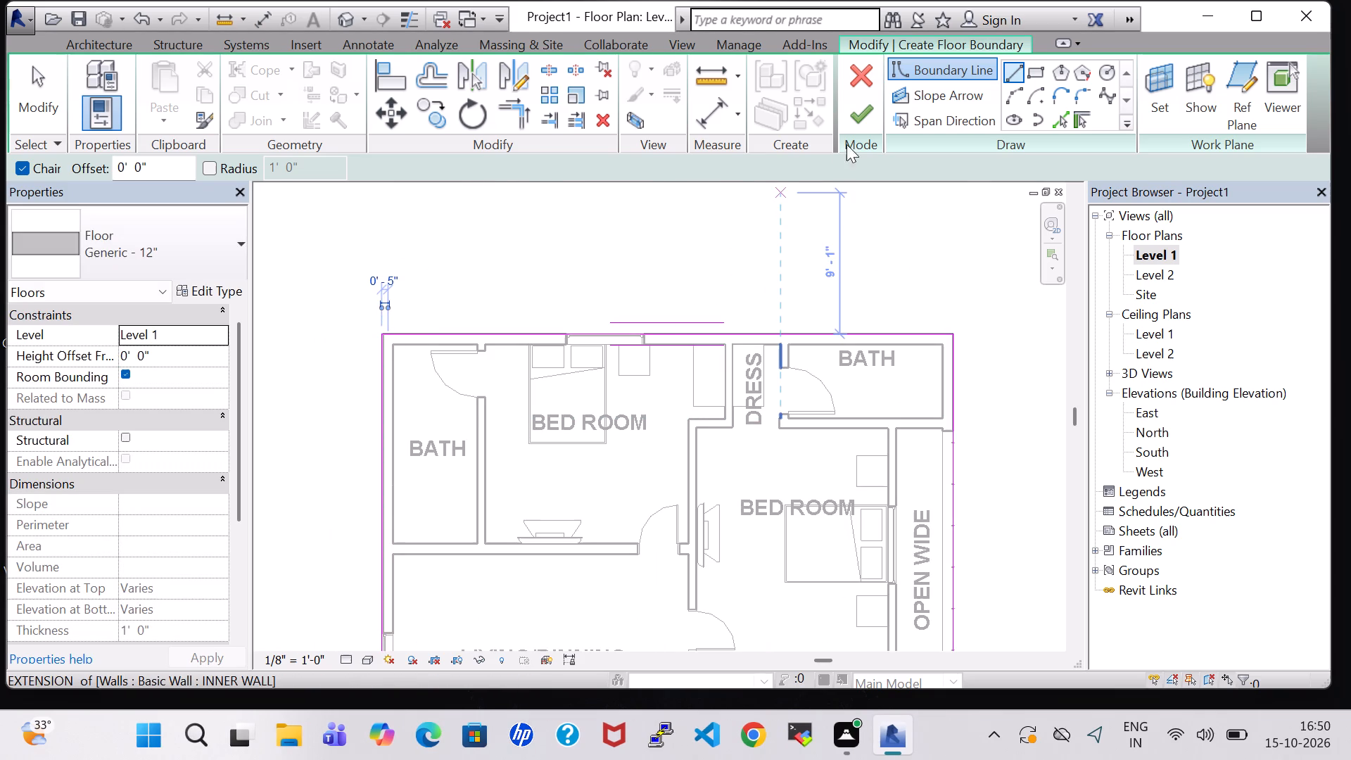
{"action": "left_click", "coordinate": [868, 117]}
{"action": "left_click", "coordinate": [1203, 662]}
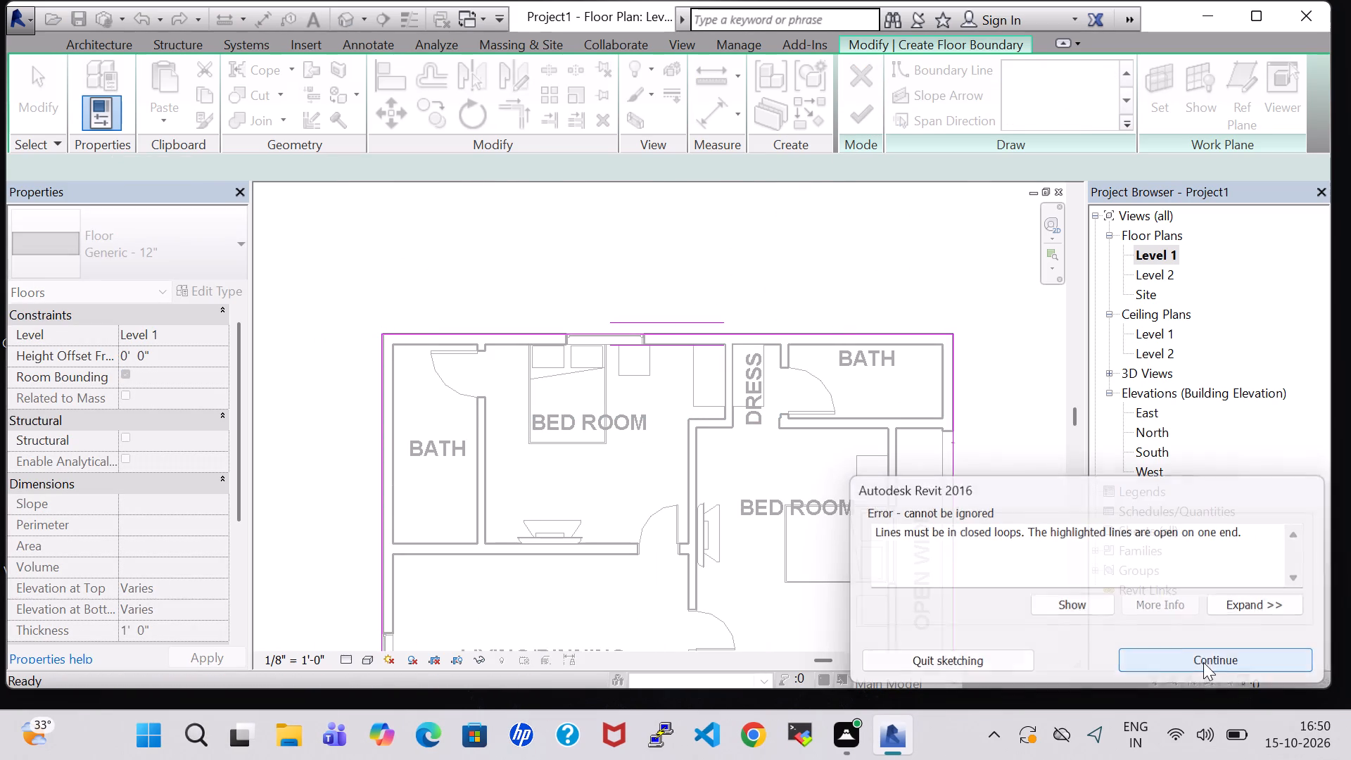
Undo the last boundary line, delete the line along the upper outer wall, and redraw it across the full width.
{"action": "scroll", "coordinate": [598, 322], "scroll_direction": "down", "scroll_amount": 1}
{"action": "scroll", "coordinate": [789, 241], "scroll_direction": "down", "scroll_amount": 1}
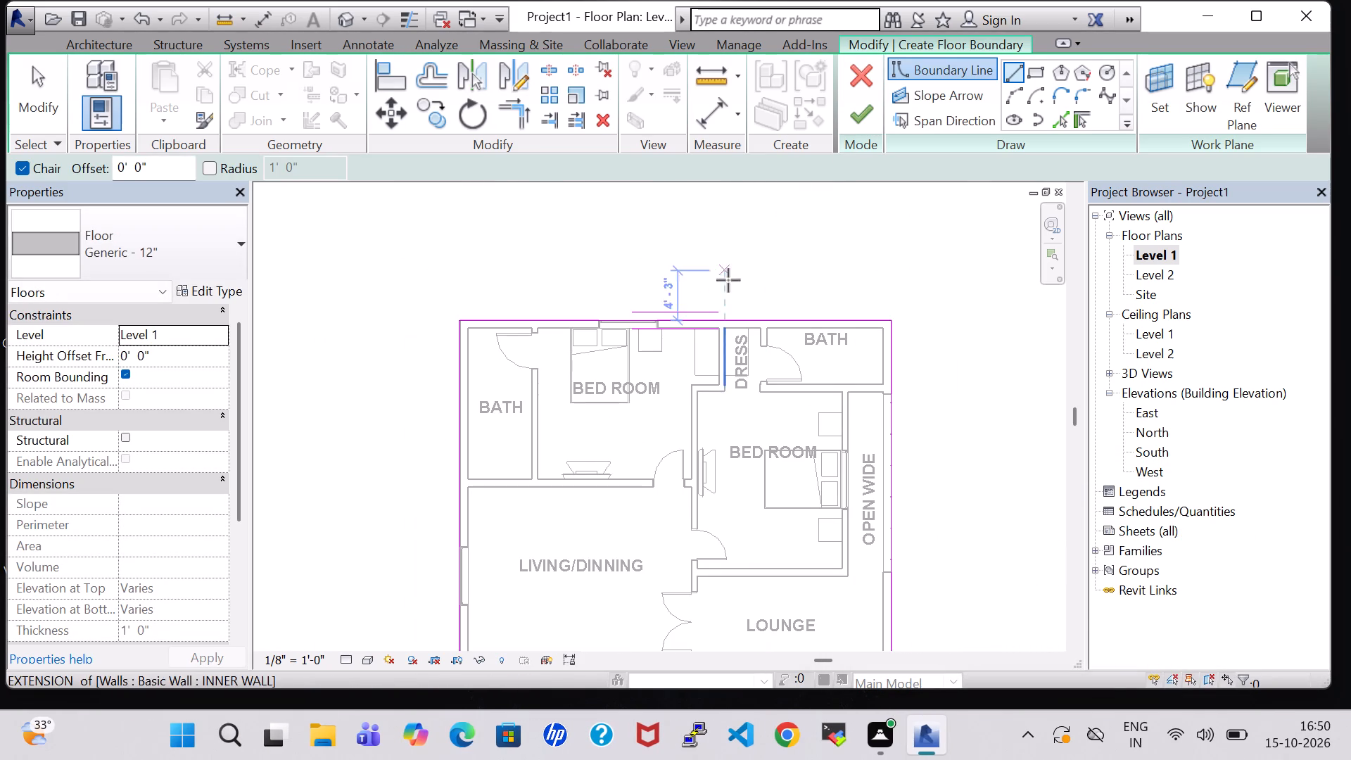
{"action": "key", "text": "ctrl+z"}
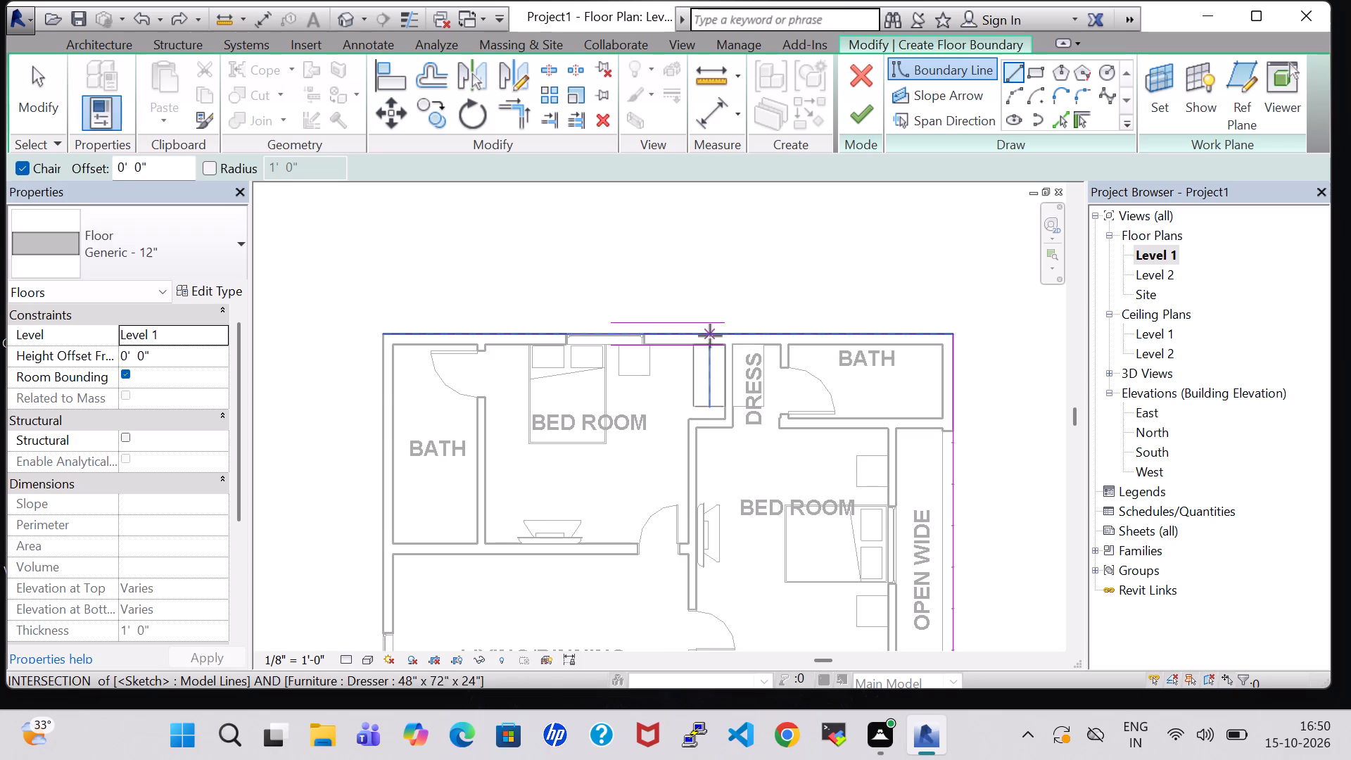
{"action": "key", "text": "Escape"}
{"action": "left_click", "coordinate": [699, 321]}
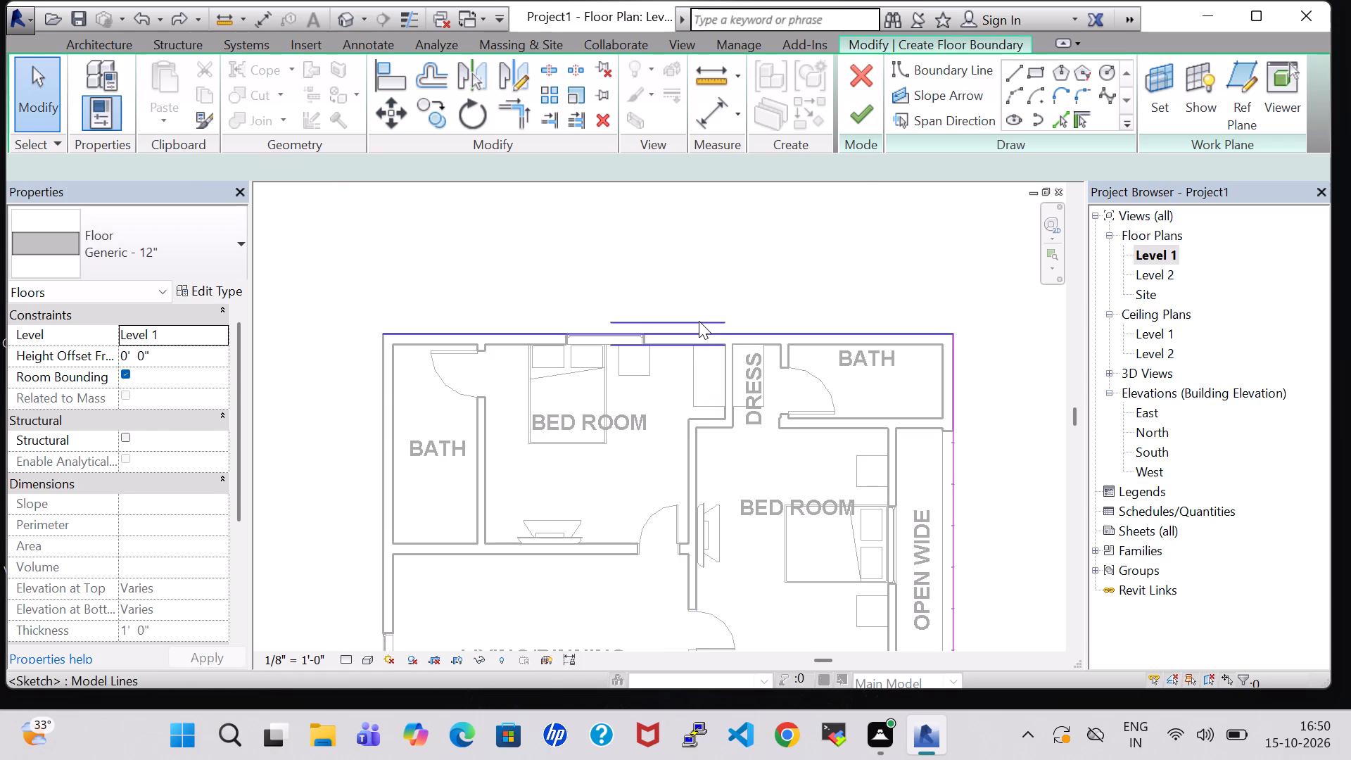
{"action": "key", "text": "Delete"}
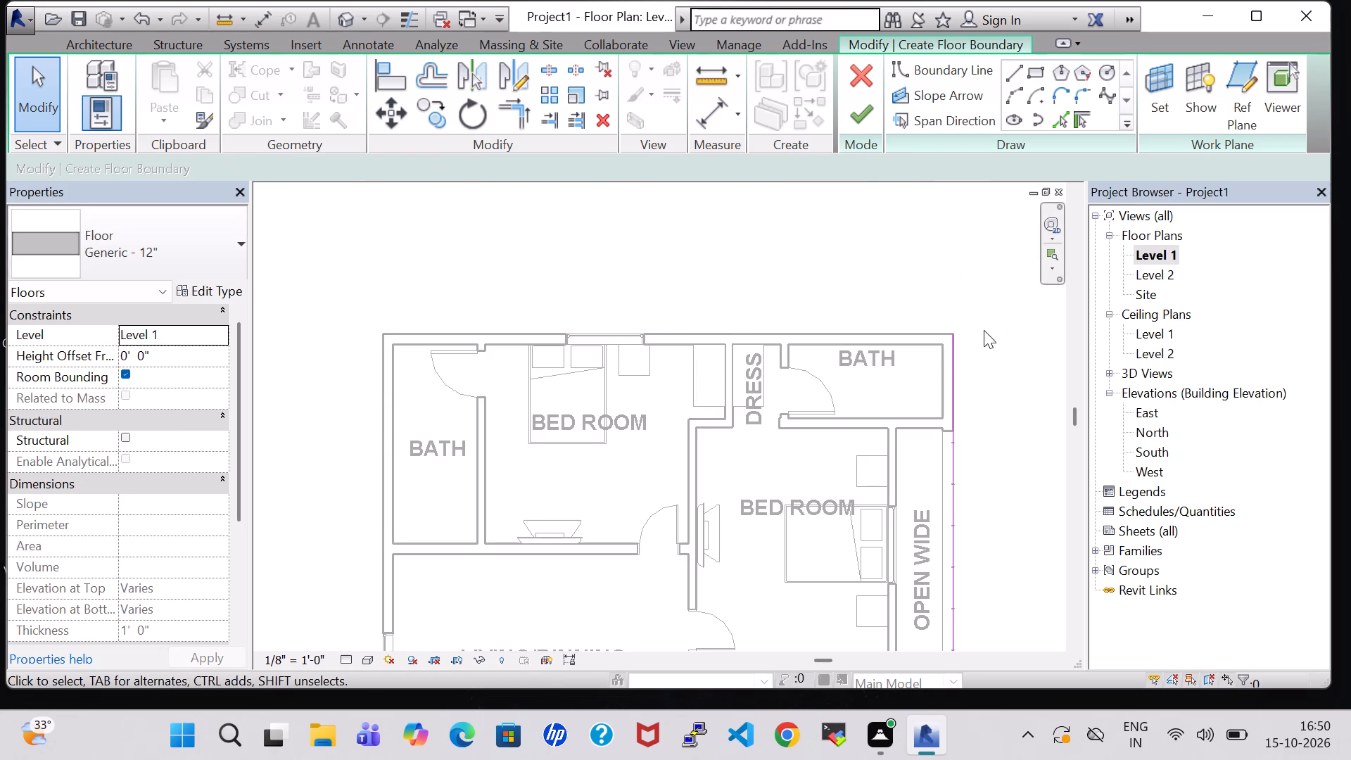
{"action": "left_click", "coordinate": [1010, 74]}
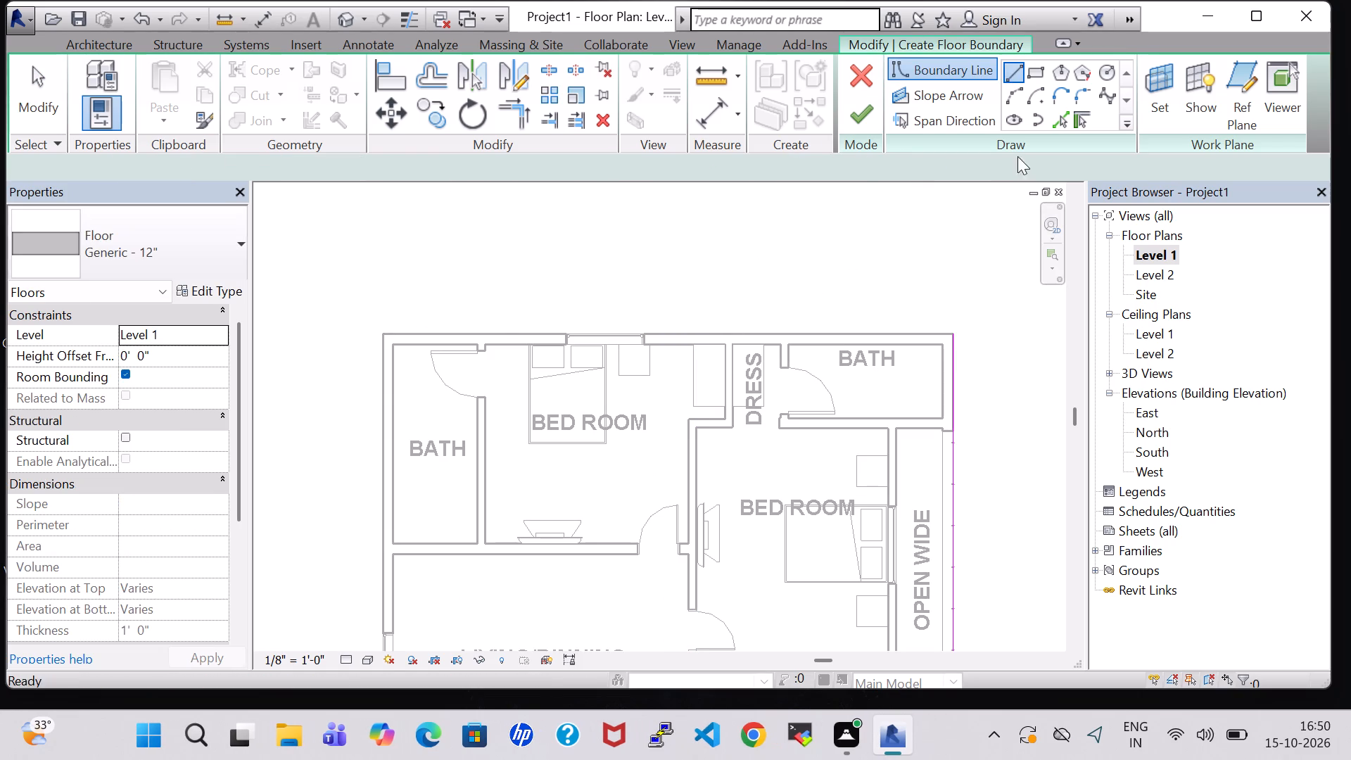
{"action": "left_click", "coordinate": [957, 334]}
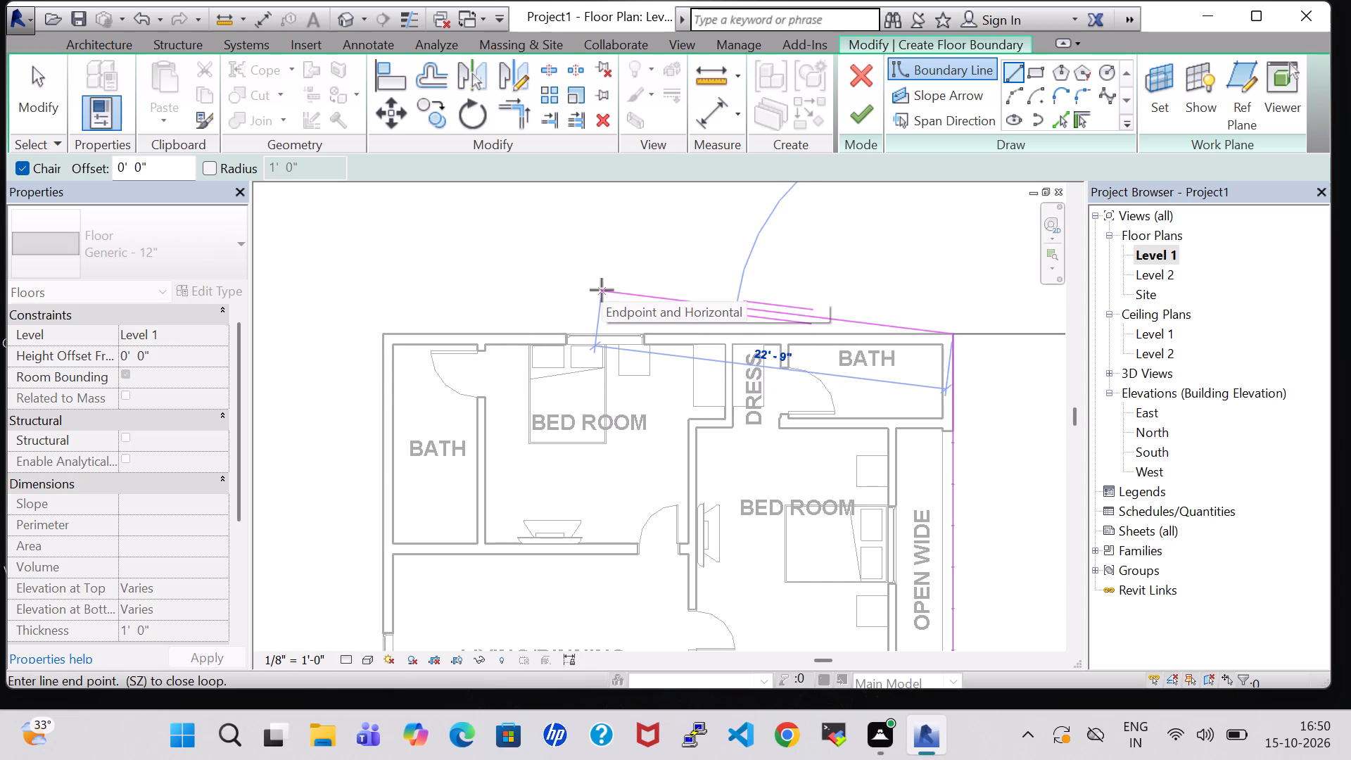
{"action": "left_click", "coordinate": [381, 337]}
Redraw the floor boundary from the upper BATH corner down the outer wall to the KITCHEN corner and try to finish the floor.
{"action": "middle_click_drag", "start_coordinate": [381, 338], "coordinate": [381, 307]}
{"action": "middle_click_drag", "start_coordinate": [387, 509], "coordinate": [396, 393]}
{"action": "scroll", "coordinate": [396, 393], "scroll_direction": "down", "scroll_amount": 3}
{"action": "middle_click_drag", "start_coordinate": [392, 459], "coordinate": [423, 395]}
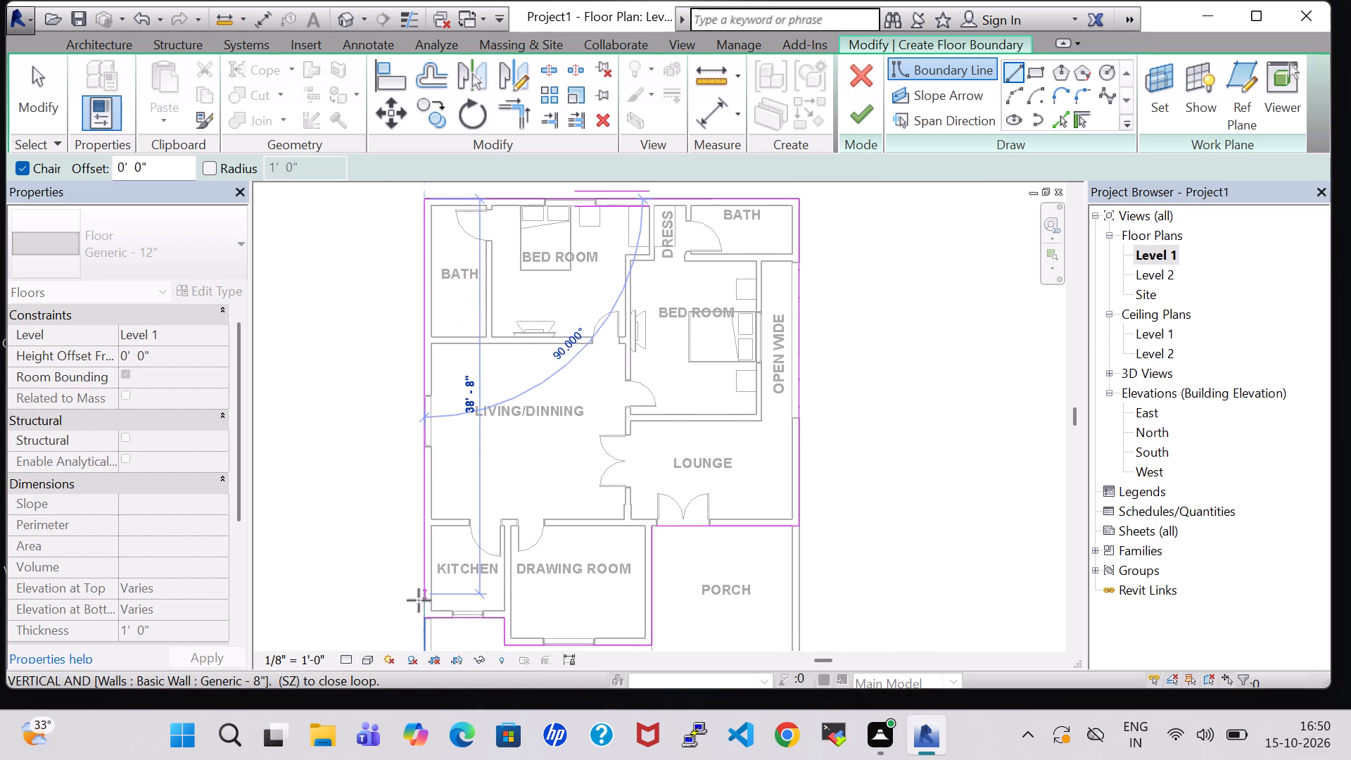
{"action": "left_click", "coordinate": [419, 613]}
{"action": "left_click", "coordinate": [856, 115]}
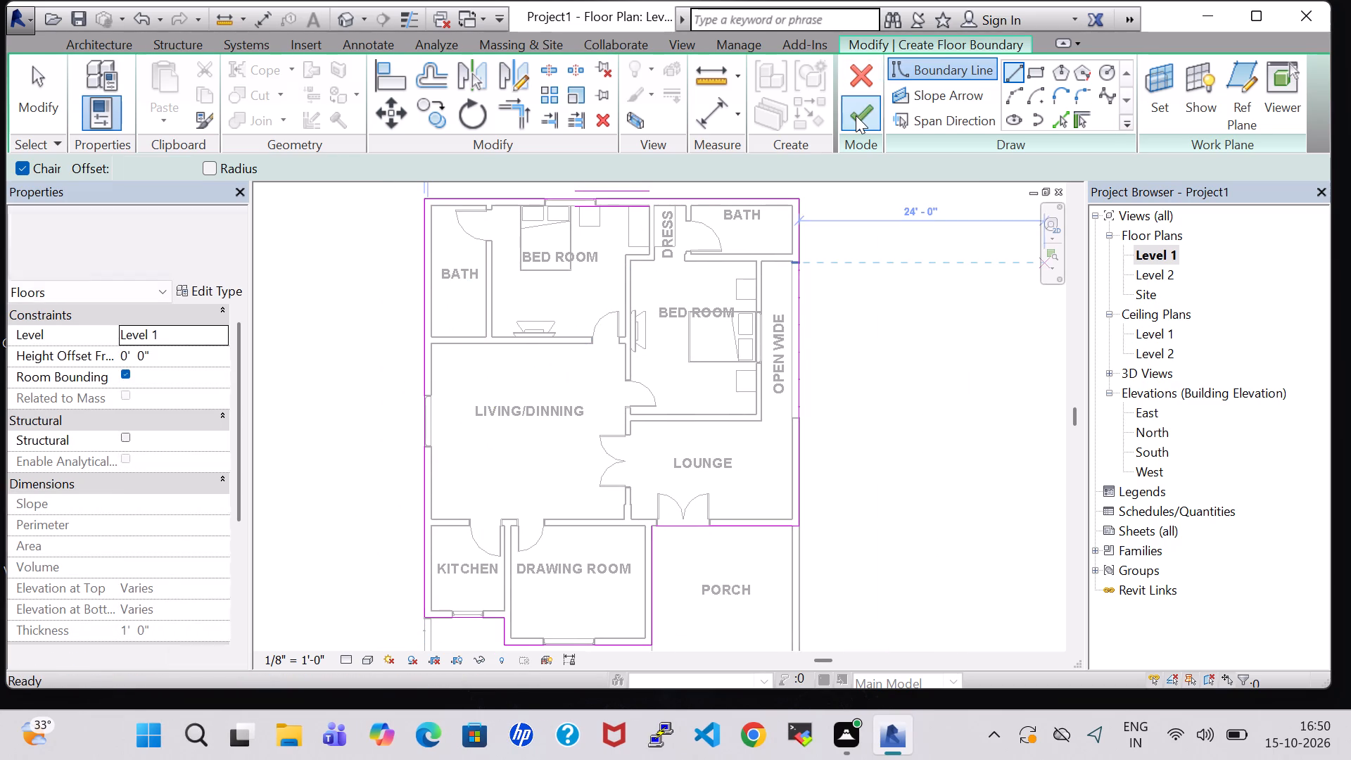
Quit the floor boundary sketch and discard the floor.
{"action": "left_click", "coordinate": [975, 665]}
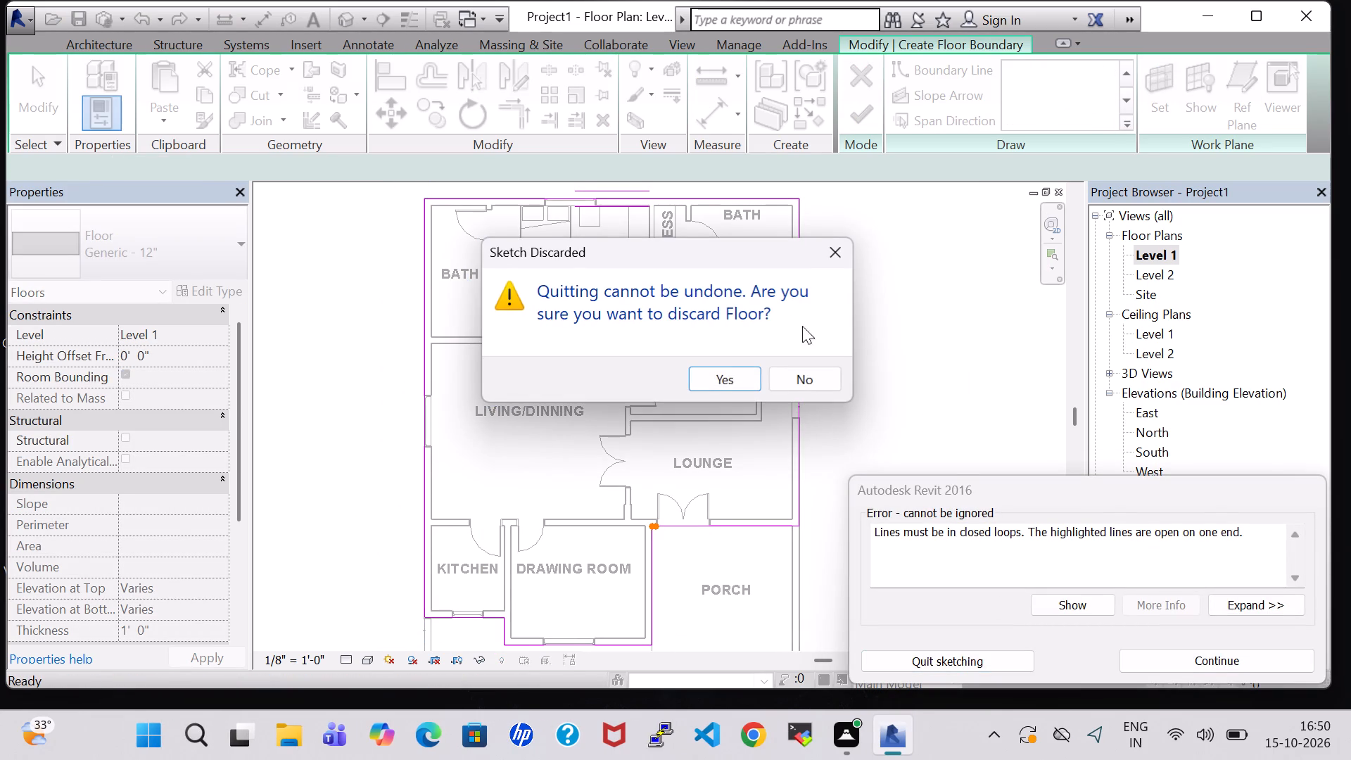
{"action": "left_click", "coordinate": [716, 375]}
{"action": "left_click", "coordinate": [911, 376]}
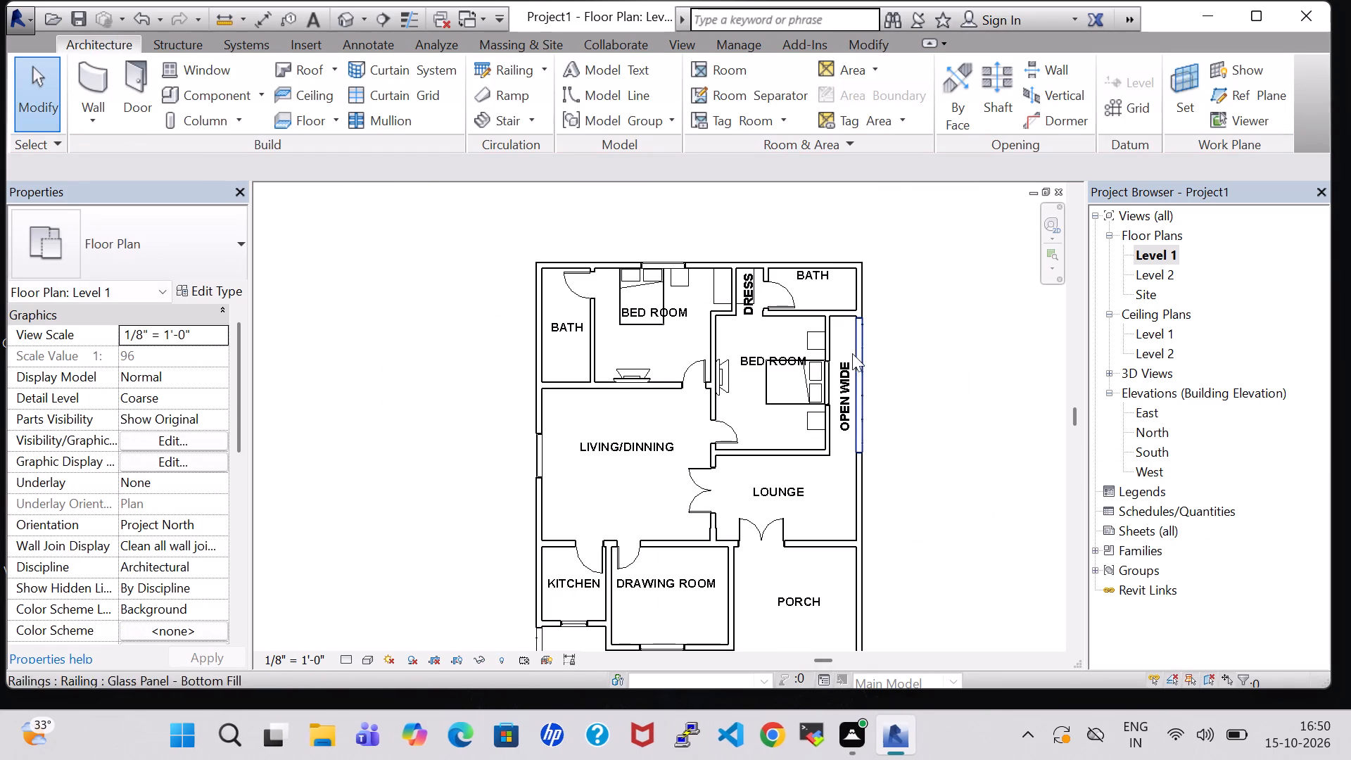
Start a new Generic - 12" floor on Level 1, drawing a boundary line 41'-1" from the upper BATH corner to the KITCHEN corner.
{"action": "middle_click_drag", "start_coordinate": [918, 374], "coordinate": [830, 322]}
{"action": "scroll", "coordinate": [842, 316], "scroll_direction": "down", "scroll_amount": 1}
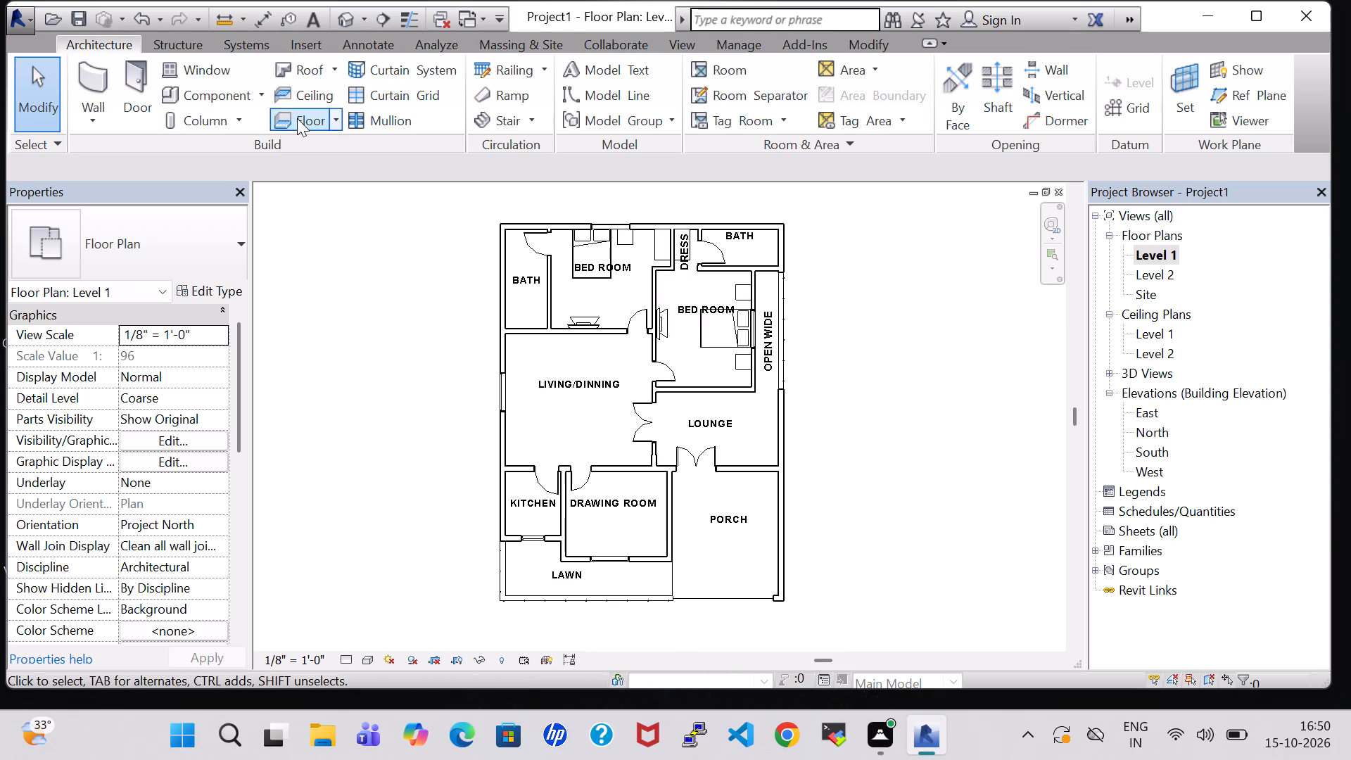
{"action": "left_click", "coordinate": [298, 118]}
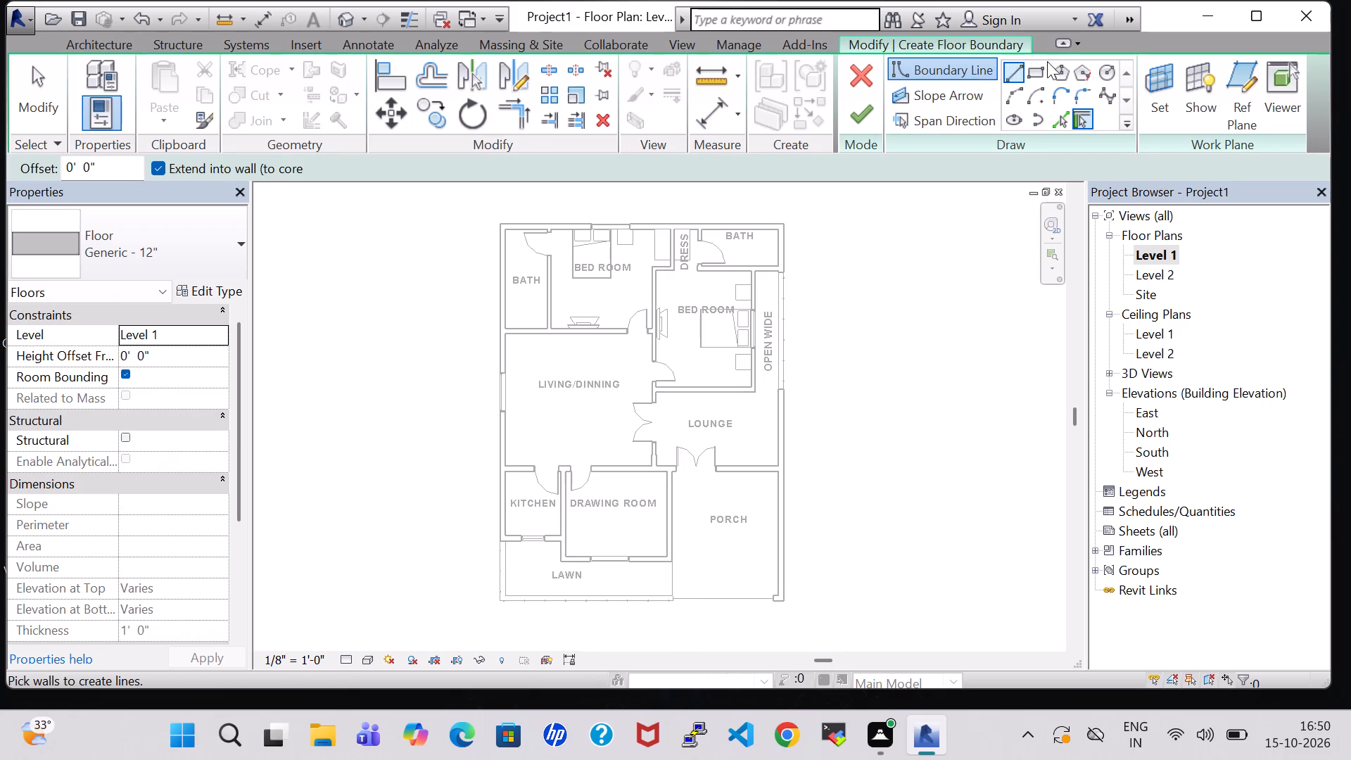
{"action": "left_click", "coordinate": [1020, 72]}
{"action": "scroll", "coordinate": [496, 233], "scroll_direction": "up", "scroll_amount": 3}
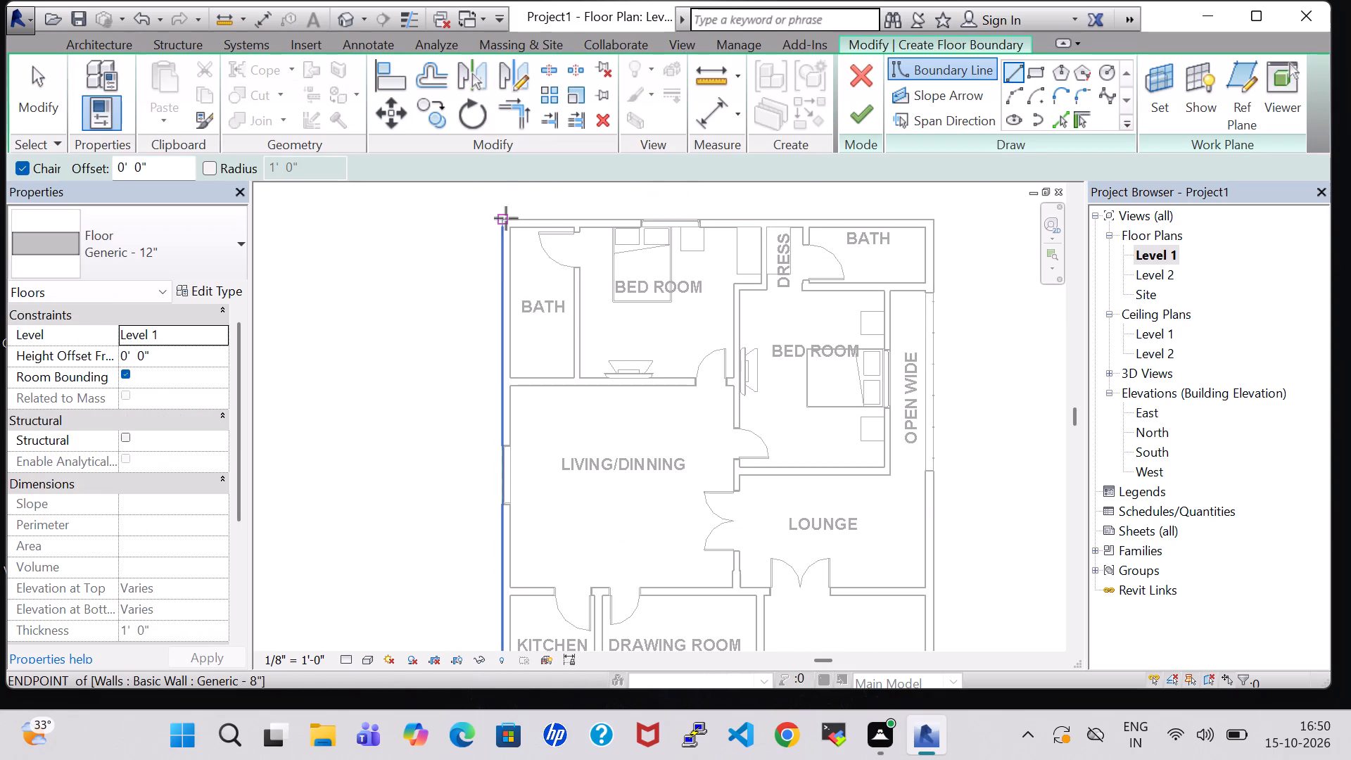
{"action": "left_click", "coordinate": [506, 218]}
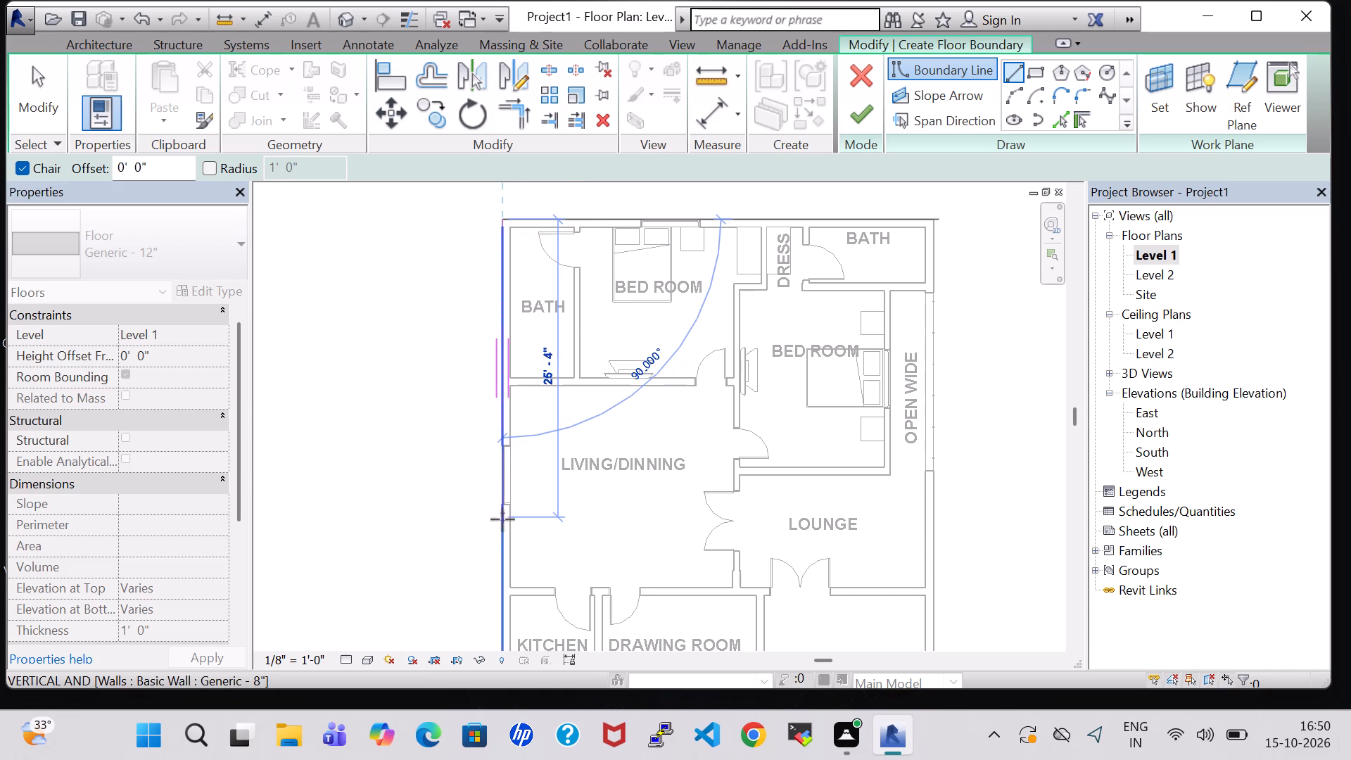
{"action": "middle_click_drag", "start_coordinate": [502, 522], "coordinate": [507, 391]}
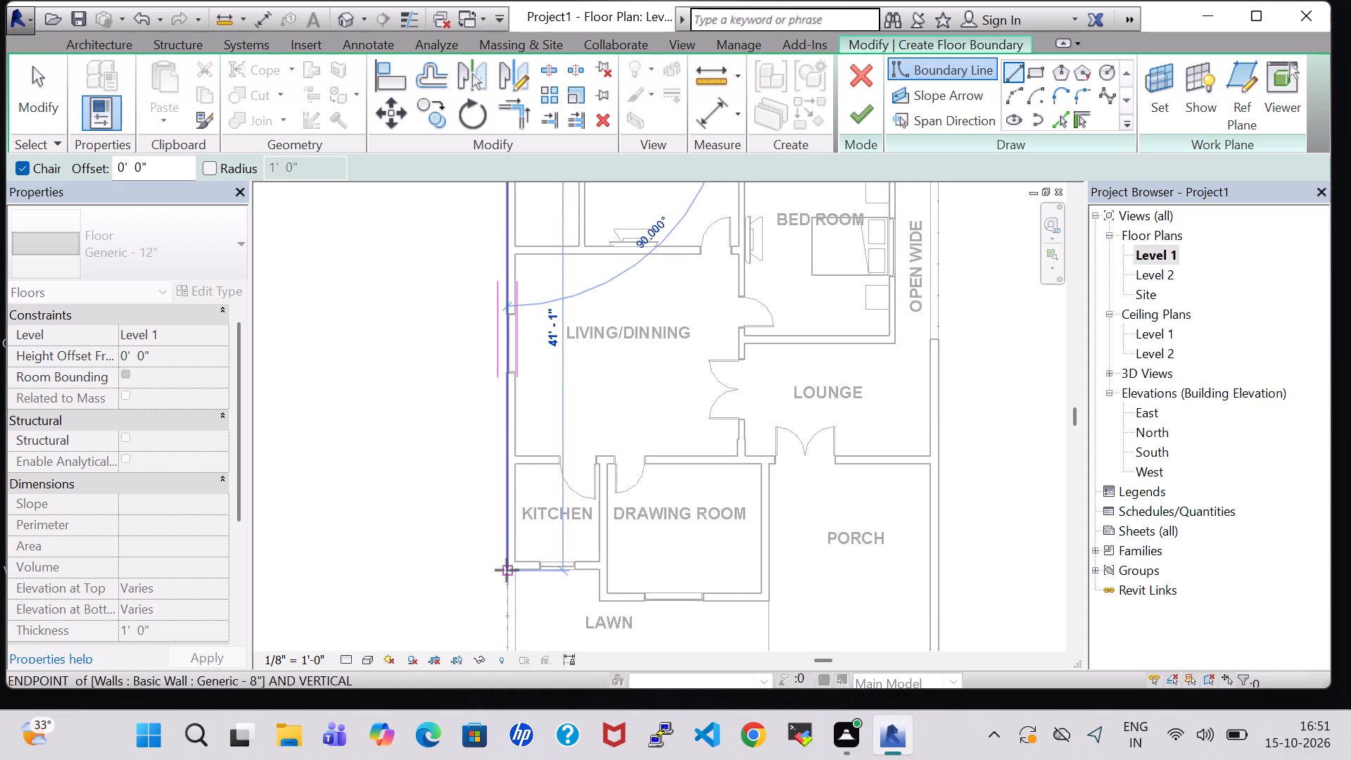
{"action": "left_click", "coordinate": [507, 570]}
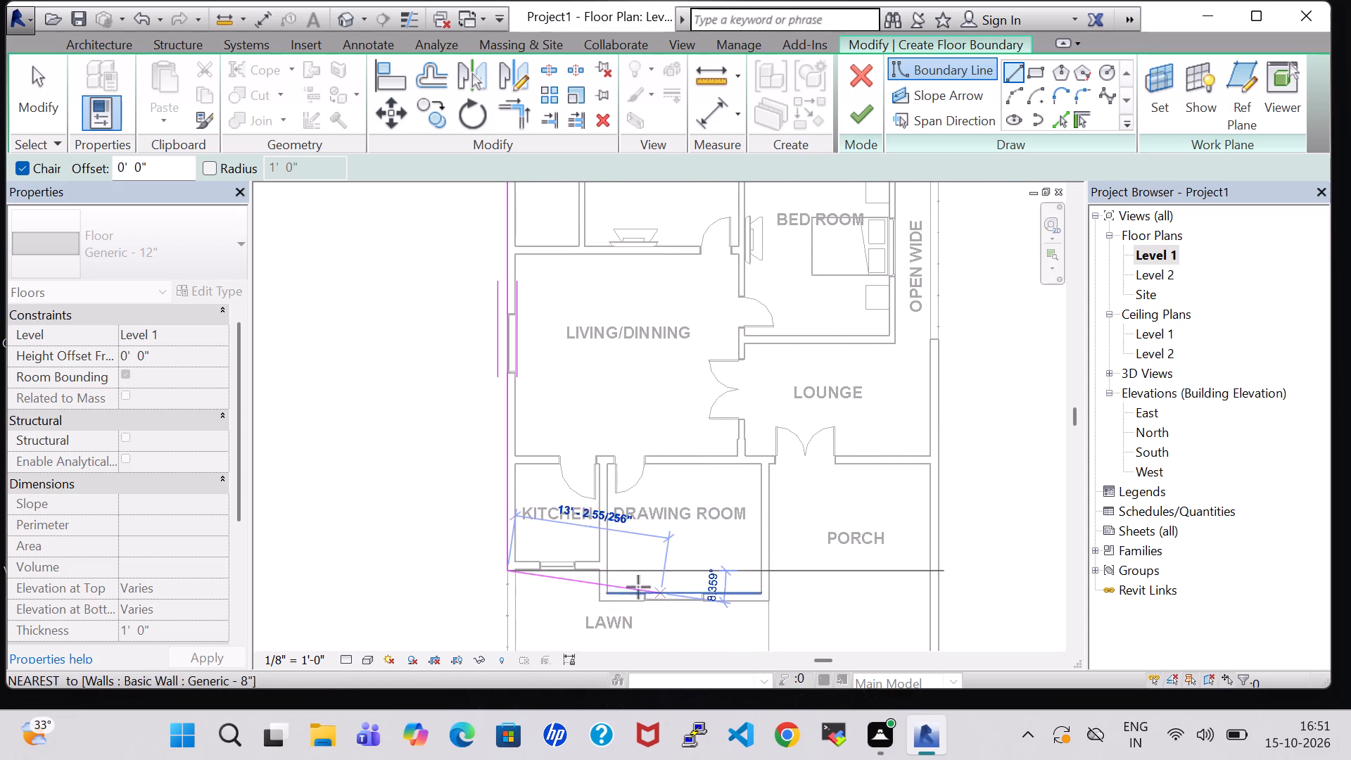
Continue the floor boundary along the LAWN-side KITCHEN and DRAWING ROOM walls, and up the DRAWING ROOM's PORCH-side wall to the LOUNGE wall.
{"action": "scroll", "coordinate": [599, 569], "scroll_direction": "up", "scroll_amount": 6}
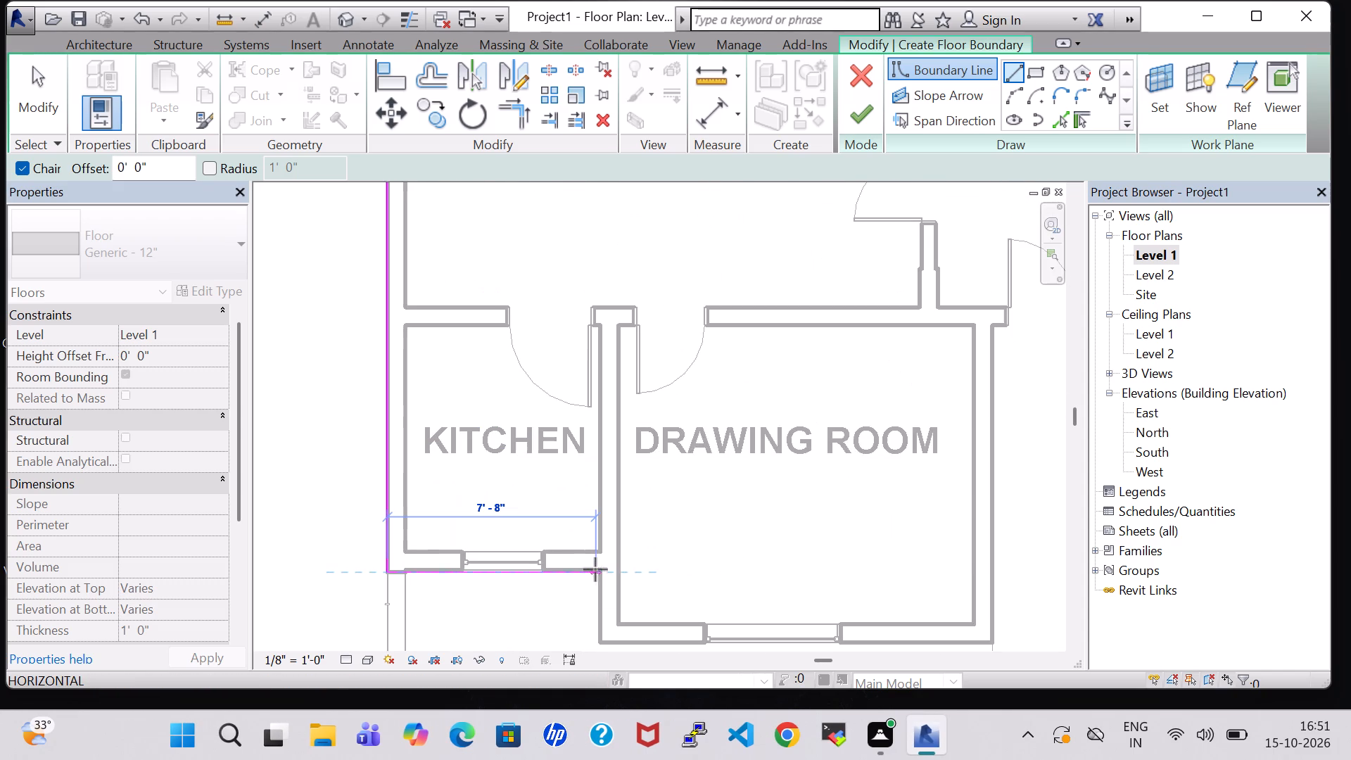
{"action": "left_click", "coordinate": [597, 573]}
{"action": "left_click", "coordinate": [600, 641]}
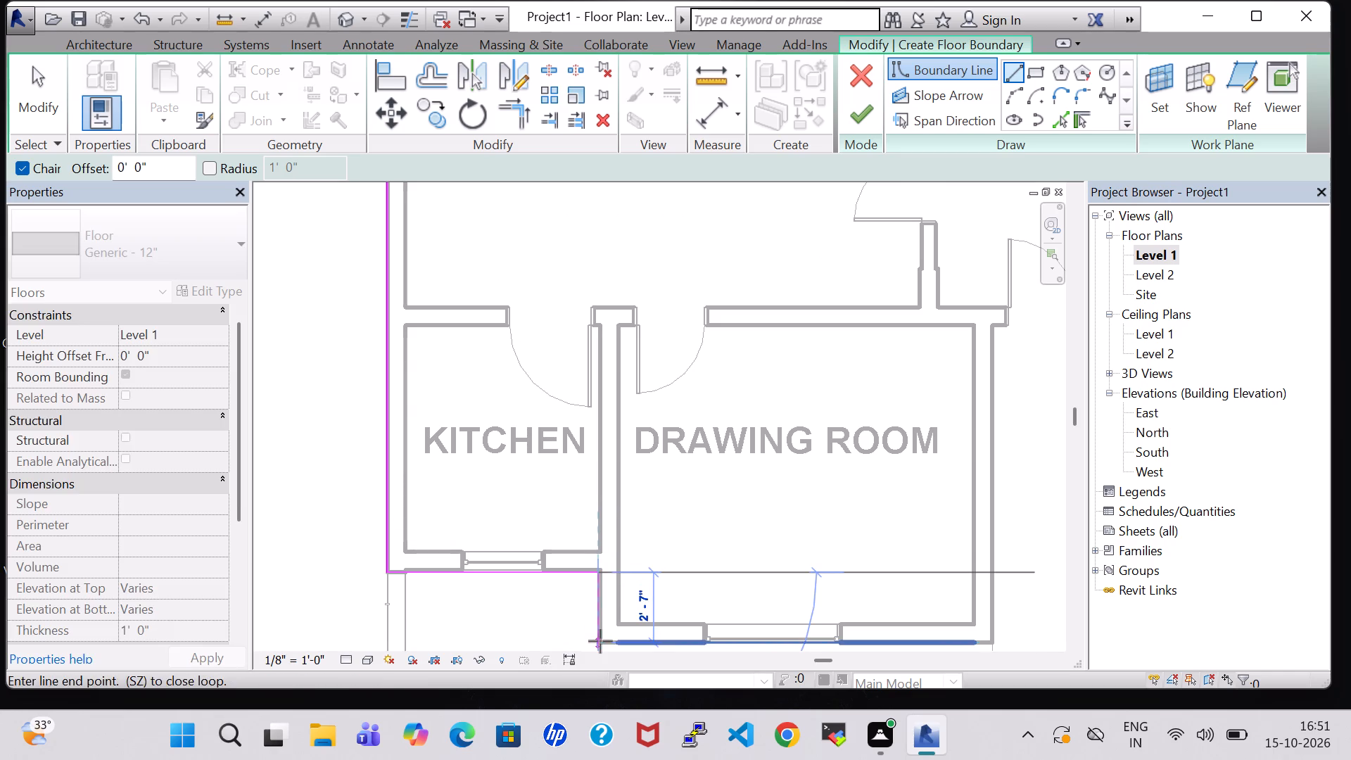
{"action": "middle_click_drag", "start_coordinate": [859, 640], "coordinate": [806, 424]}
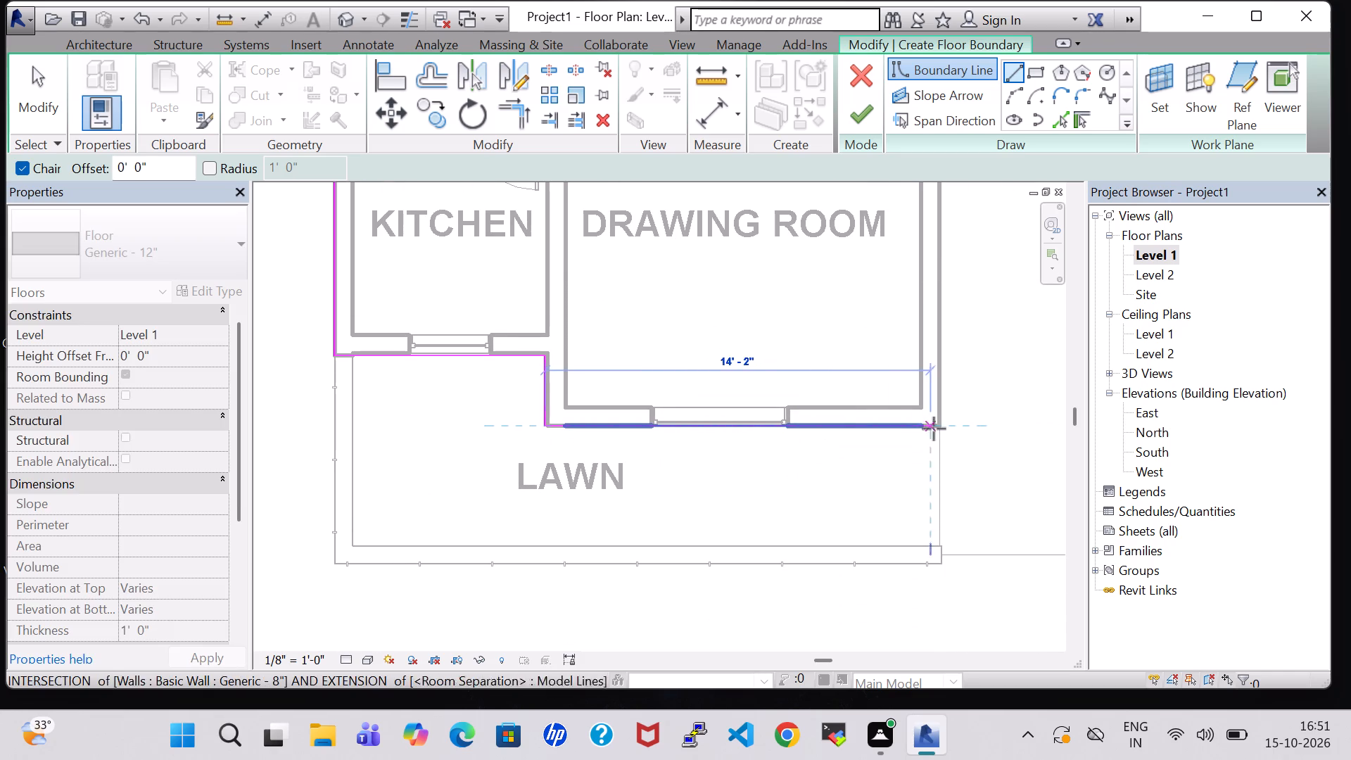
{"action": "left_click", "coordinate": [937, 429]}
{"action": "middle_click_drag", "start_coordinate": [944, 299], "coordinate": [928, 523]}
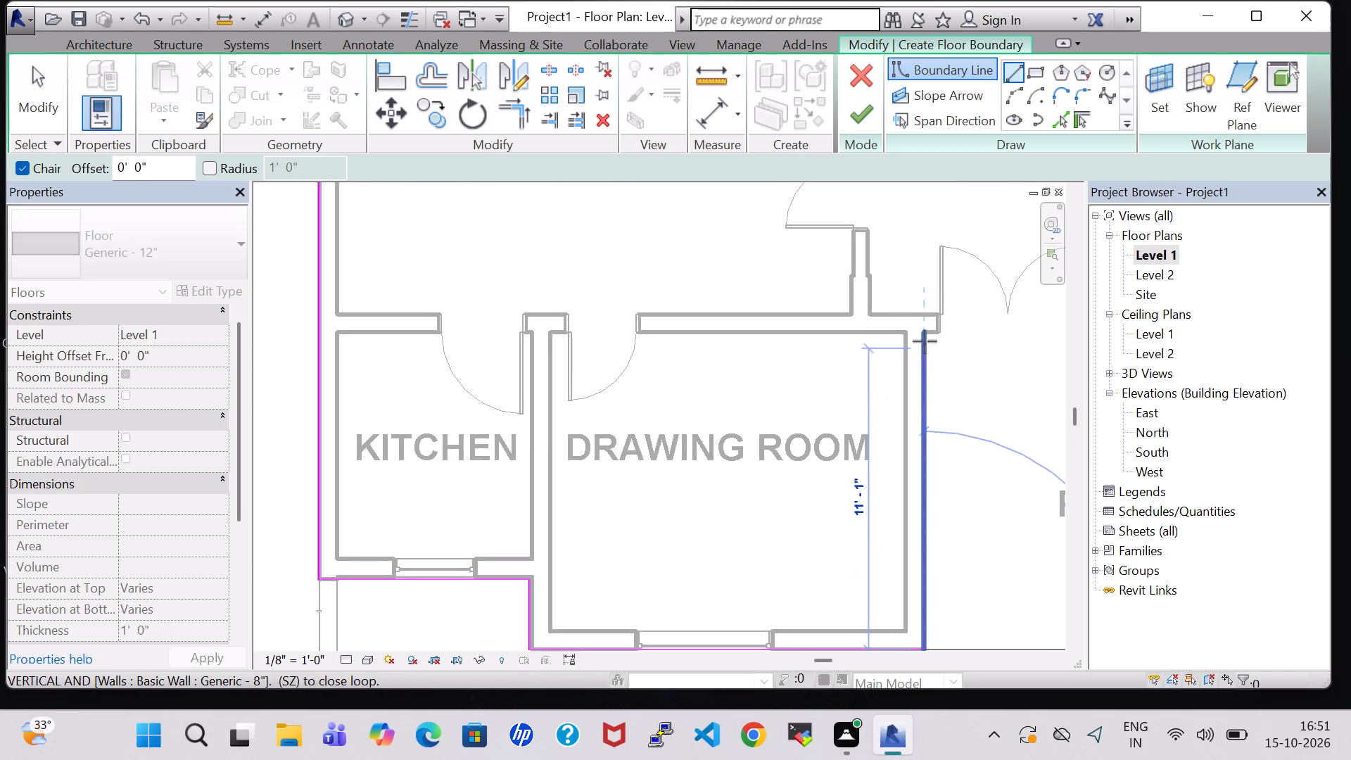
{"action": "left_click", "coordinate": [920, 340]}
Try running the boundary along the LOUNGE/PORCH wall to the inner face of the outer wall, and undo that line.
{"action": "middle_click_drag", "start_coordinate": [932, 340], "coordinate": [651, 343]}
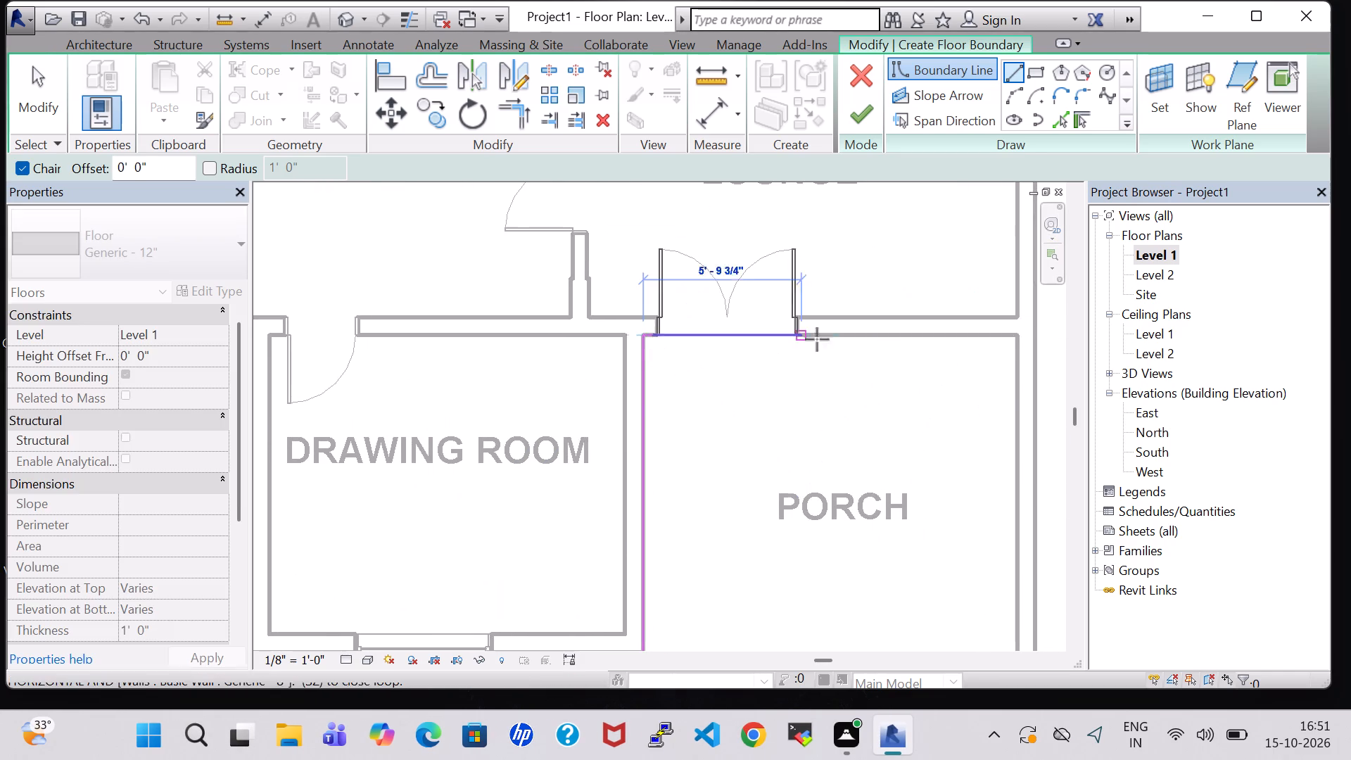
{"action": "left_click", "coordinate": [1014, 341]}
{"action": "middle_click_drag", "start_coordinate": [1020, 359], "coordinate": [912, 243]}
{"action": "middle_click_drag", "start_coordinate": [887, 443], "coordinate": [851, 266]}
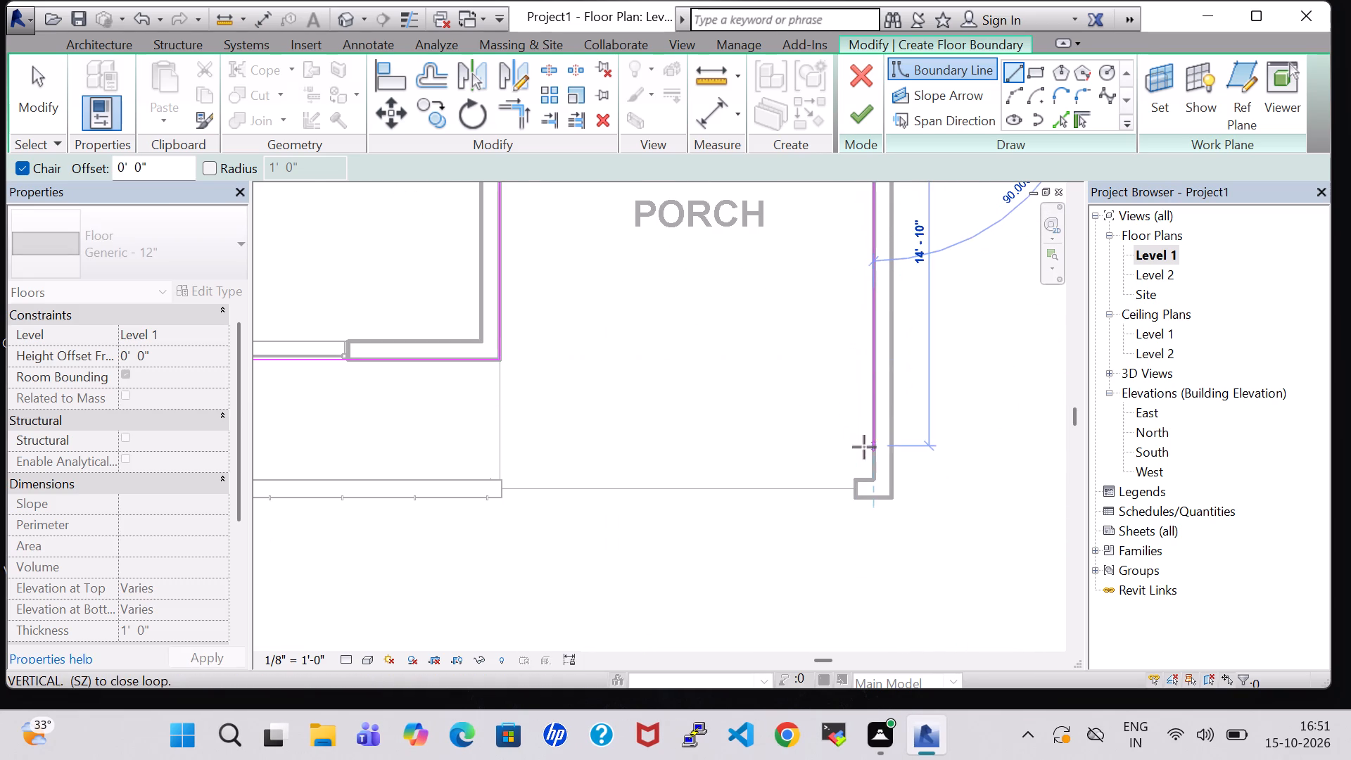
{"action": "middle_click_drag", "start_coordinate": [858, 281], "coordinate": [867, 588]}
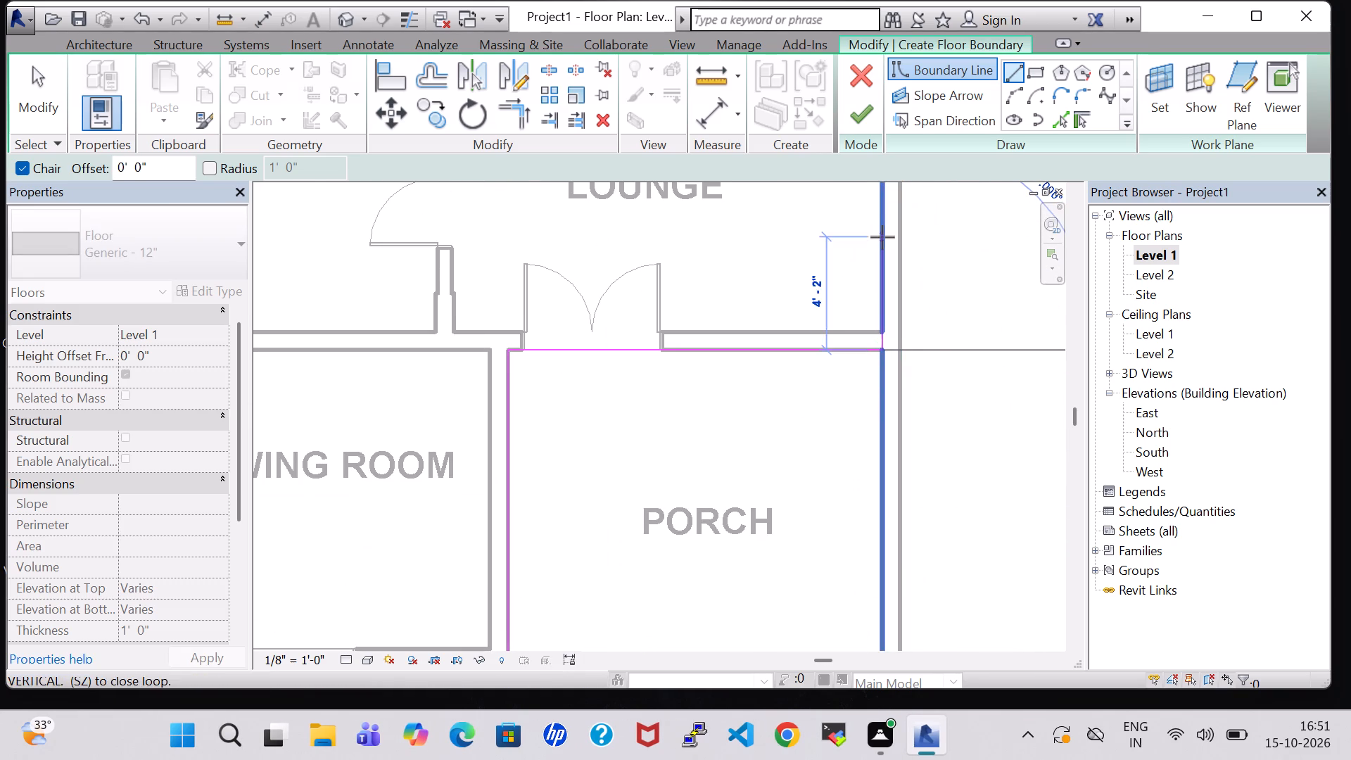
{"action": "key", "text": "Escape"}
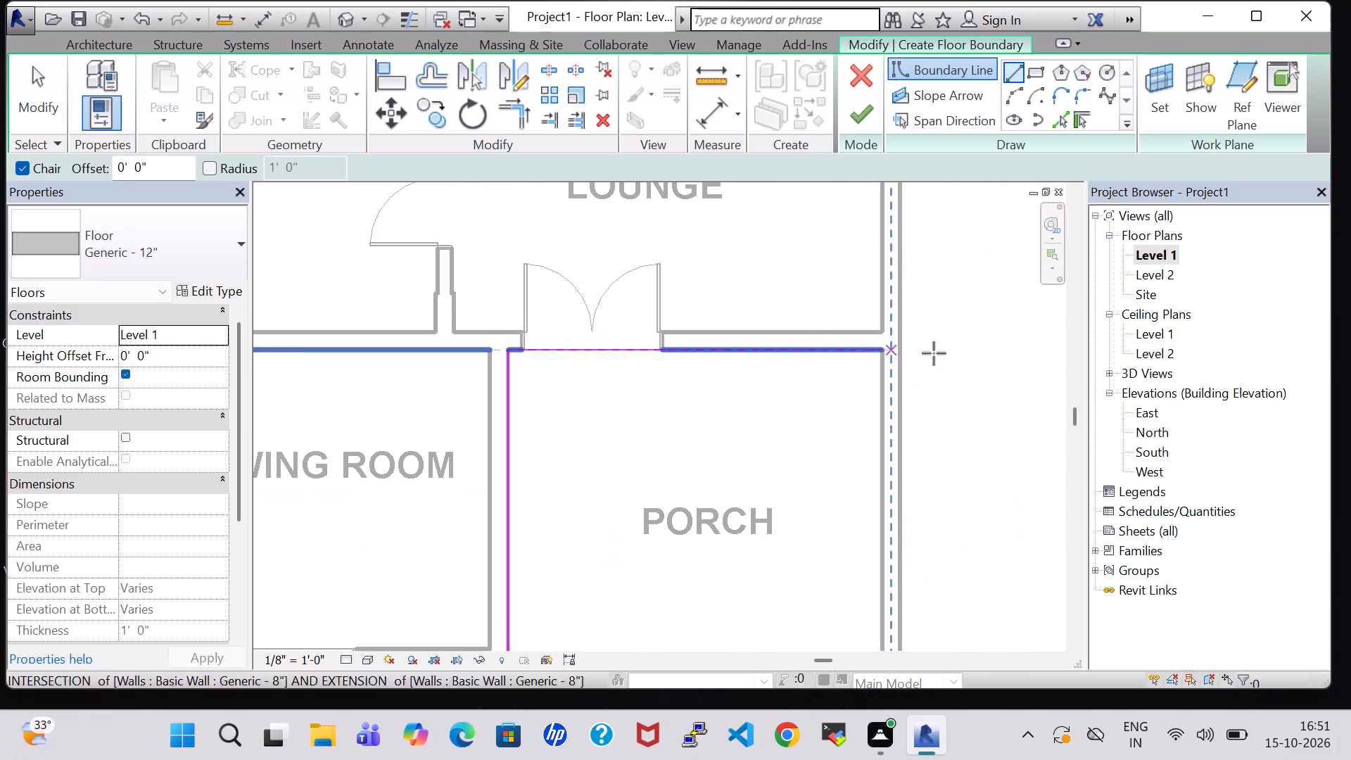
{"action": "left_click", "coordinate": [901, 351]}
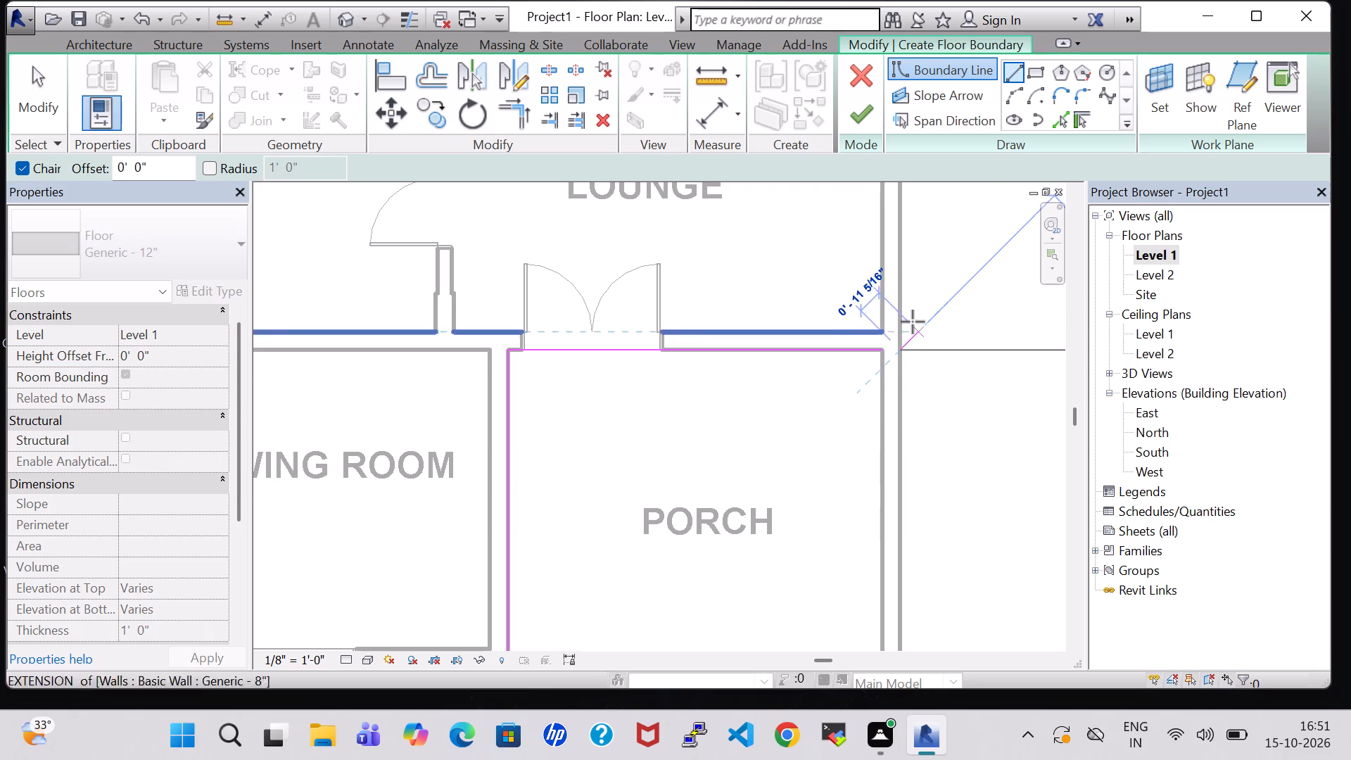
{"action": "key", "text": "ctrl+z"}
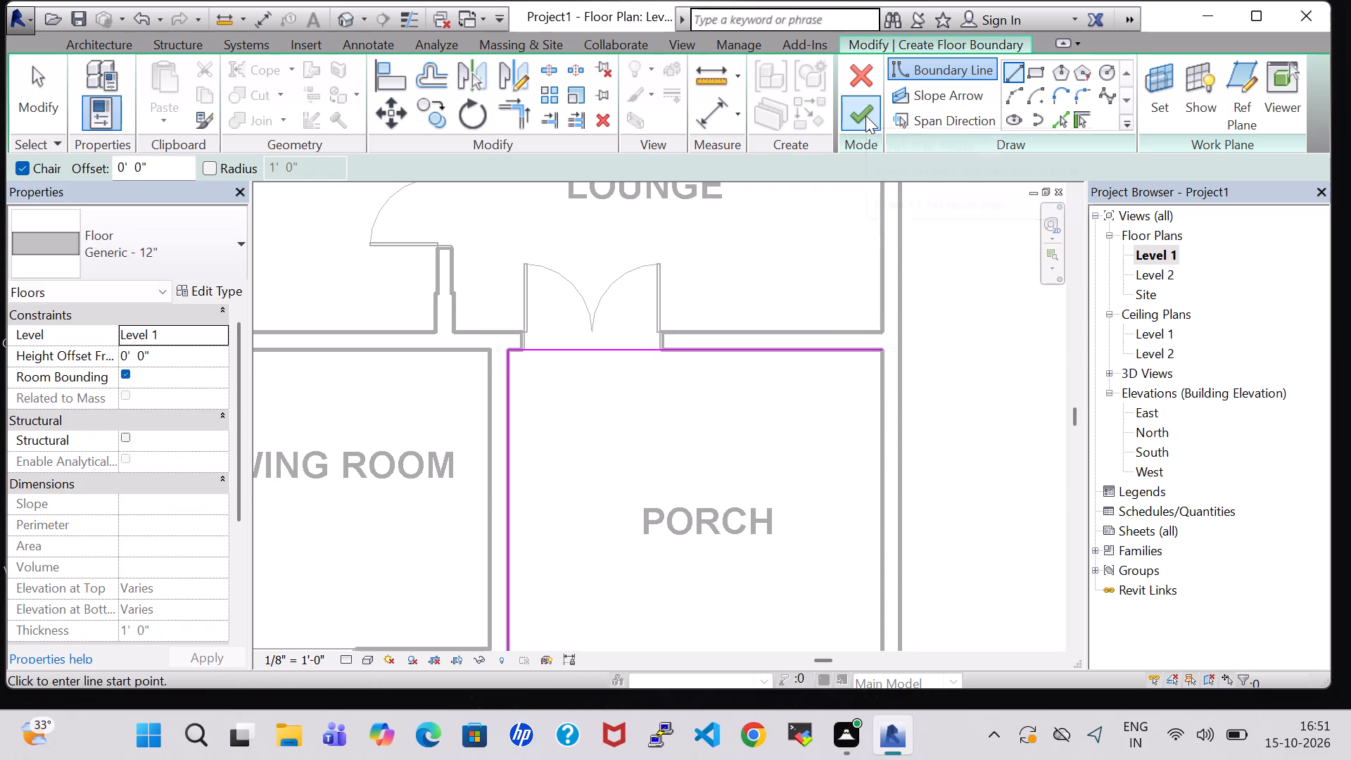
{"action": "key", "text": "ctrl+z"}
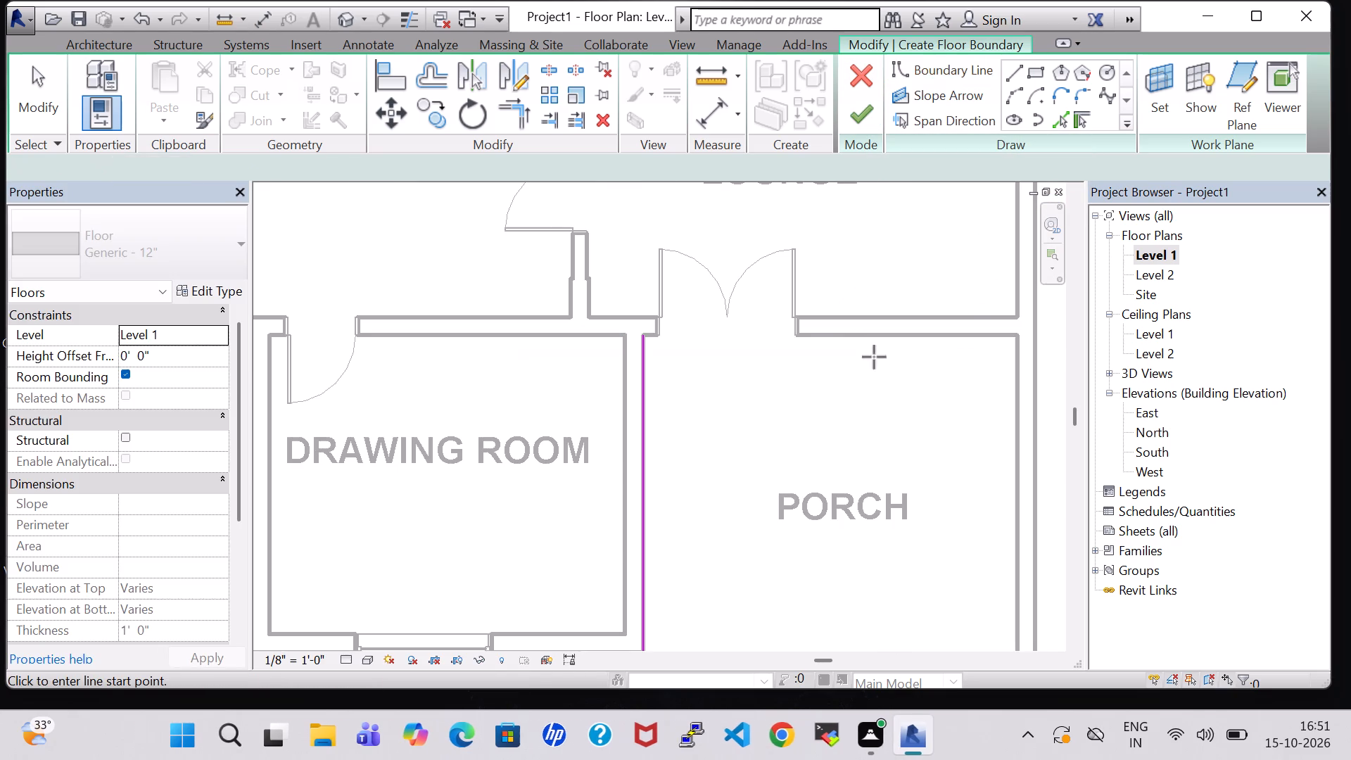
Draw the boundary 14'-5" along the LOUNGE/PORCH wall to the outer wall's exterior face and up the OPEN WIDE side to the upper BATH corner.
{"action": "left_click", "coordinate": [641, 337]}
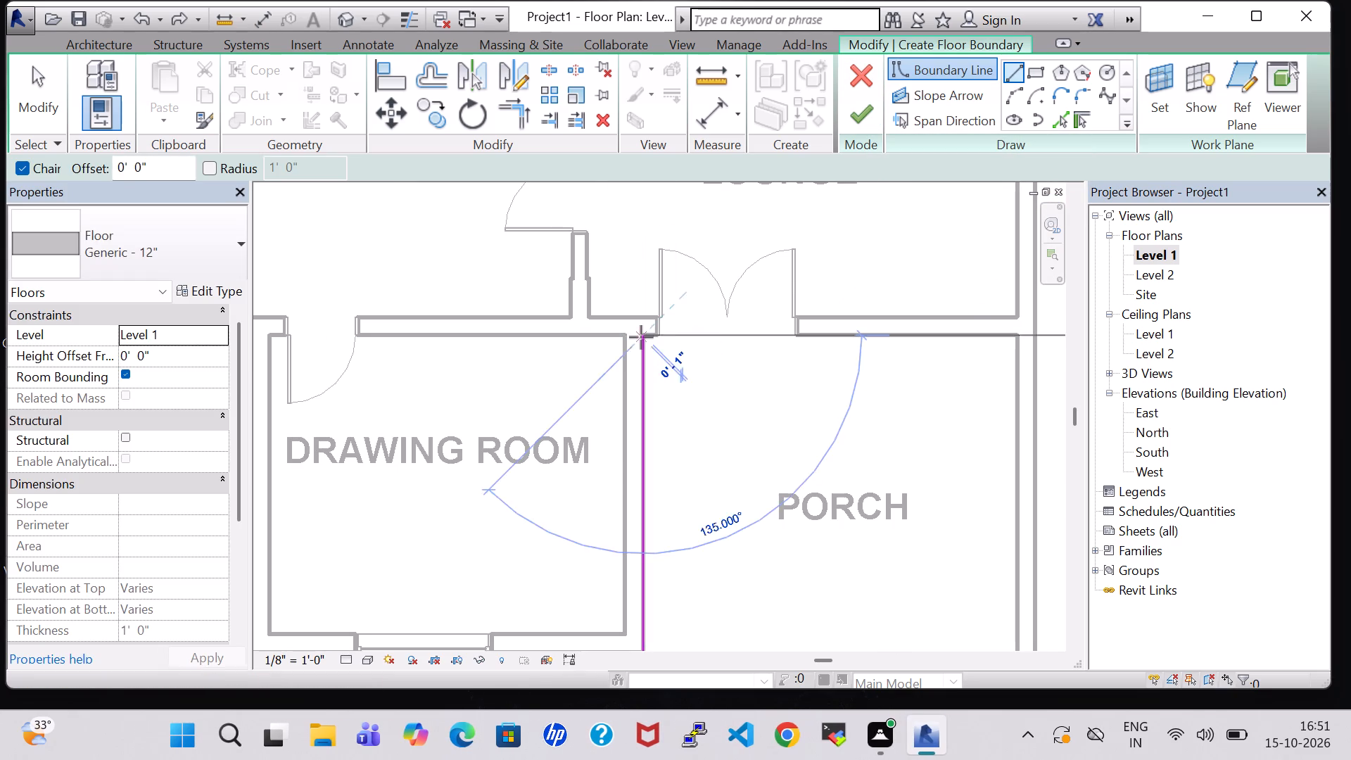
{"action": "middle_click_drag", "start_coordinate": [873, 327], "coordinate": [751, 322]}
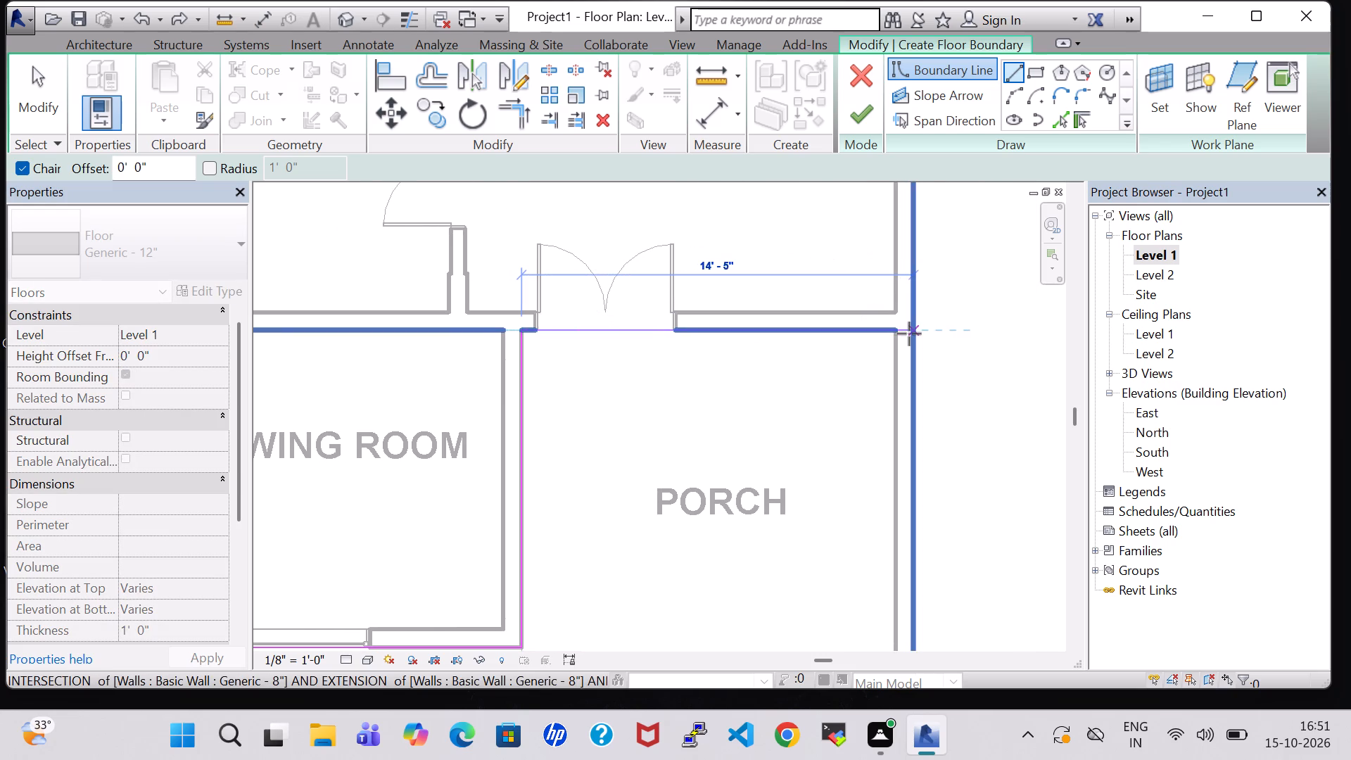
{"action": "left_click", "coordinate": [909, 334]}
{"action": "middle_click_drag", "start_coordinate": [917, 281], "coordinate": [906, 401]}
{"action": "scroll", "coordinate": [906, 401], "scroll_direction": "down", "scroll_amount": 5}
{"action": "middle_click_drag", "start_coordinate": [899, 260], "coordinate": [868, 496]}
{"action": "scroll", "coordinate": [868, 496], "scroll_direction": "down", "scroll_amount": 2}
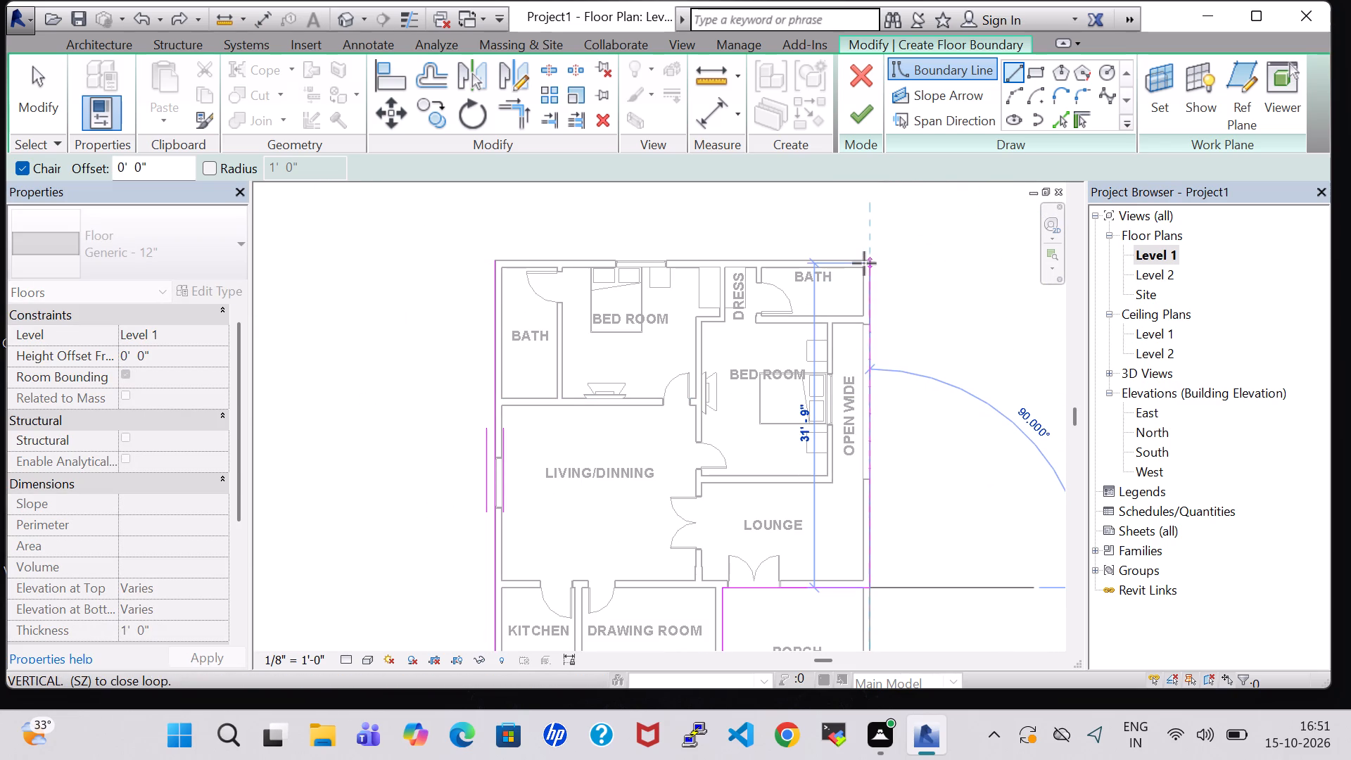
{"action": "scroll", "coordinate": [869, 267], "scroll_direction": "up", "scroll_amount": 3}
{"action": "left_click", "coordinate": [872, 257]}
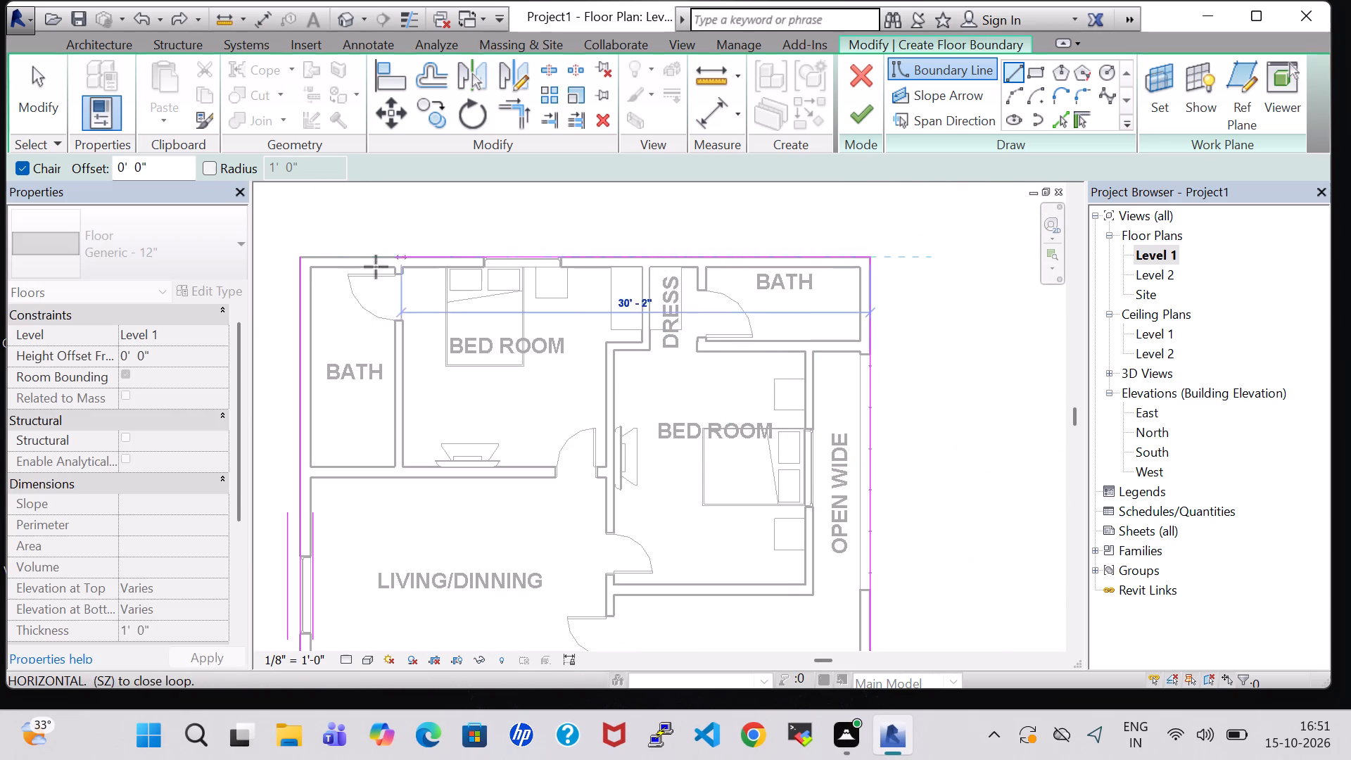
Close the floor boundary along the exterior face of the BATH/BED ROOM/DRESS wall and finish the floor.
{"action": "left_click", "coordinate": [302, 257]}
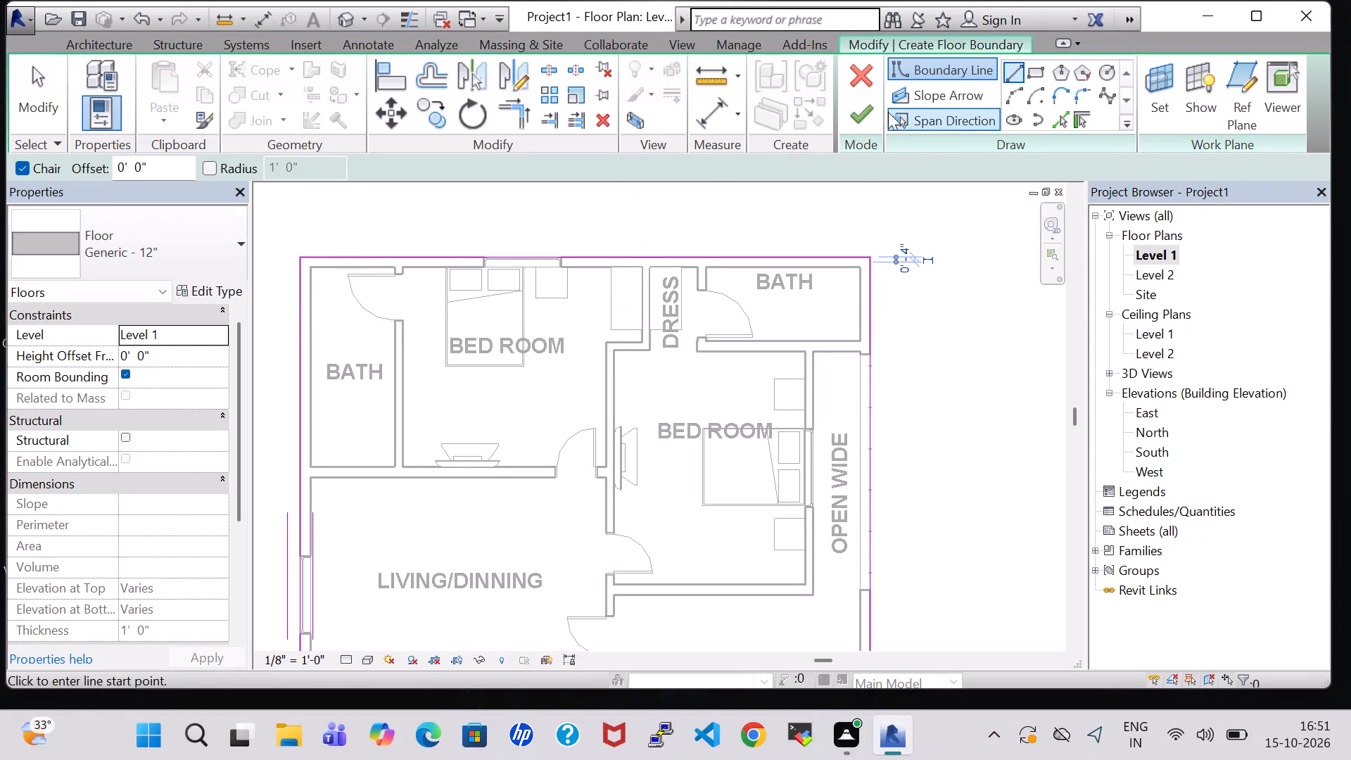
{"action": "left_click", "coordinate": [871, 107]}
Examine the new floor from above and below in the 3D view, and review the whole Level 1 plan.
{"action": "left_click", "coordinate": [337, 20]}
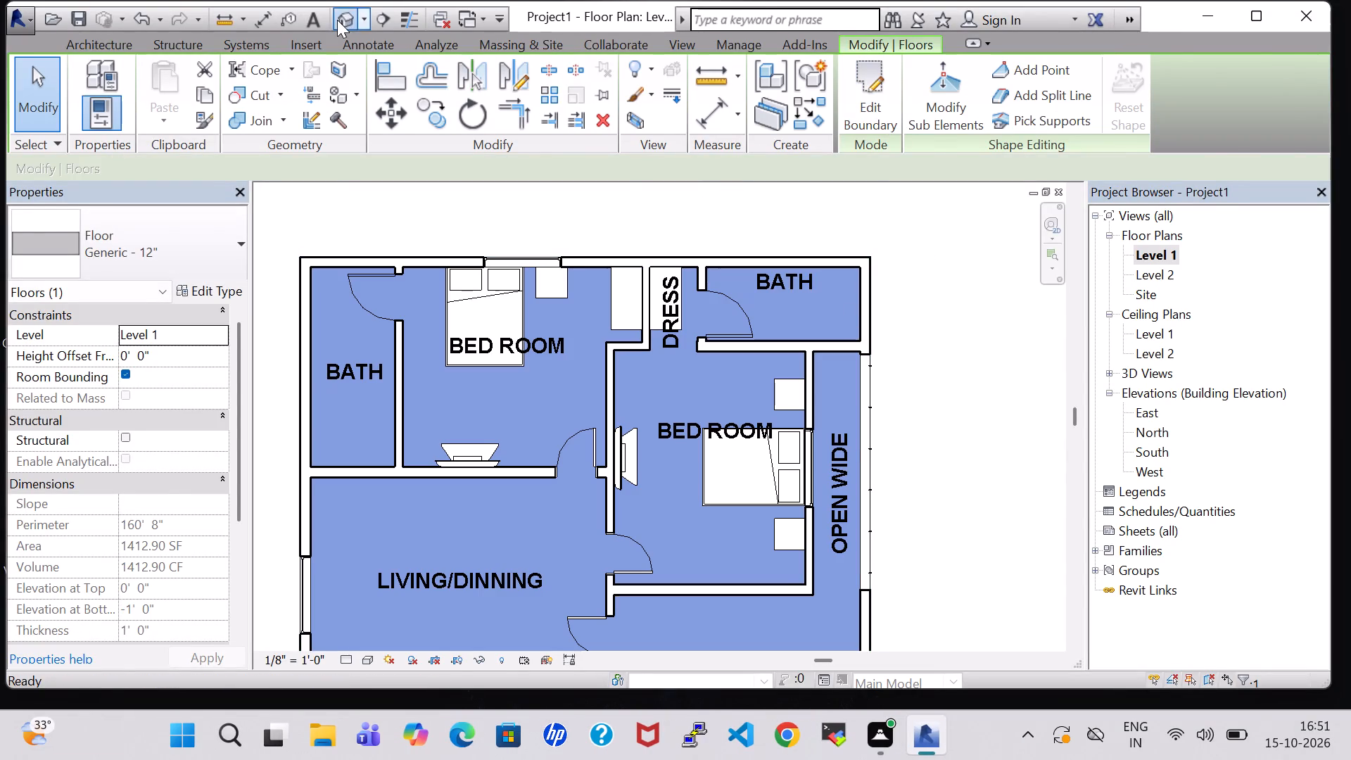
{"action": "middle_click_drag", "start_coordinate": [886, 448], "coordinate": [868, 476], "text": "shift"}
{"action": "middle_click_drag", "start_coordinate": [946, 442], "coordinate": [945, 341], "text": "shift"}
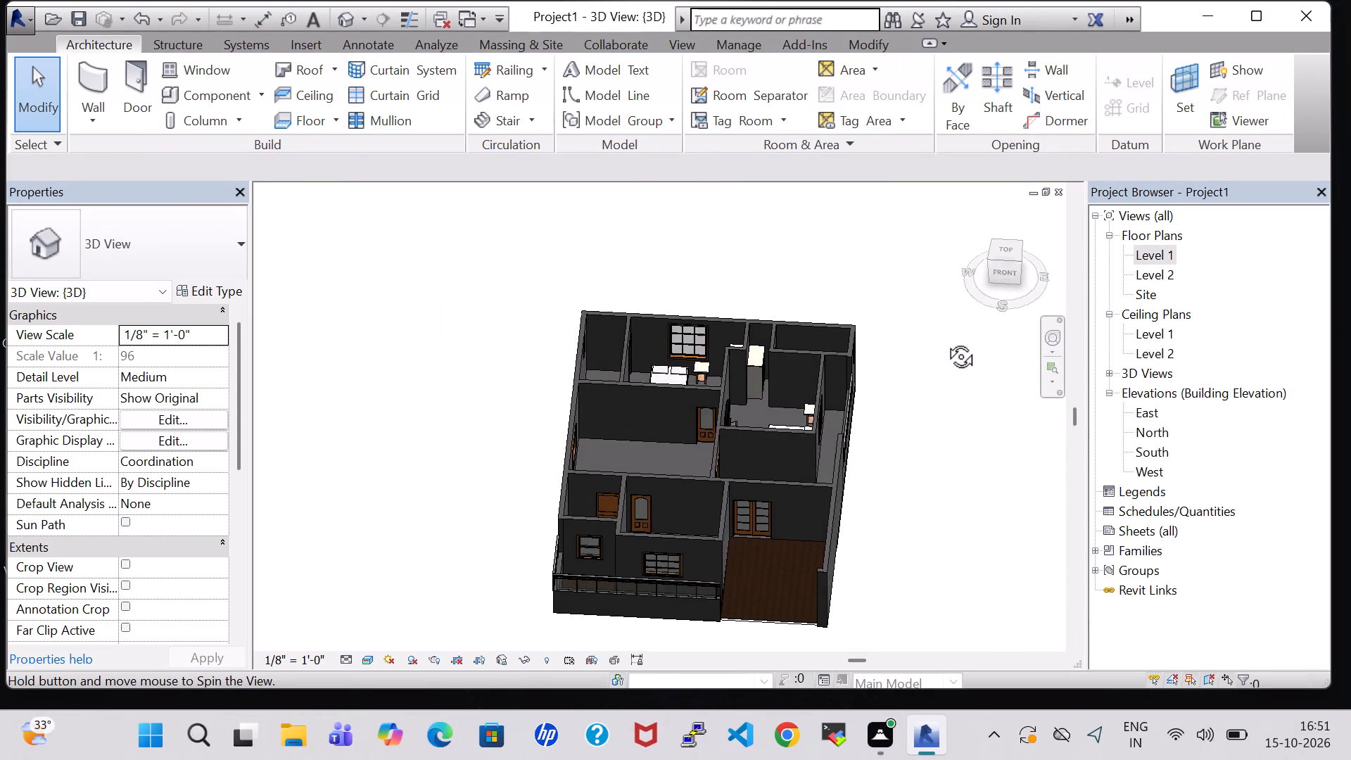
{"action": "middle_click_drag", "start_coordinate": [945, 341], "coordinate": [944, 336], "text": "shift"}
{"action": "middle_click_drag", "start_coordinate": [934, 494], "coordinate": [927, 353]}
{"action": "middle_click_drag", "start_coordinate": [945, 570], "coordinate": [951, 507]}
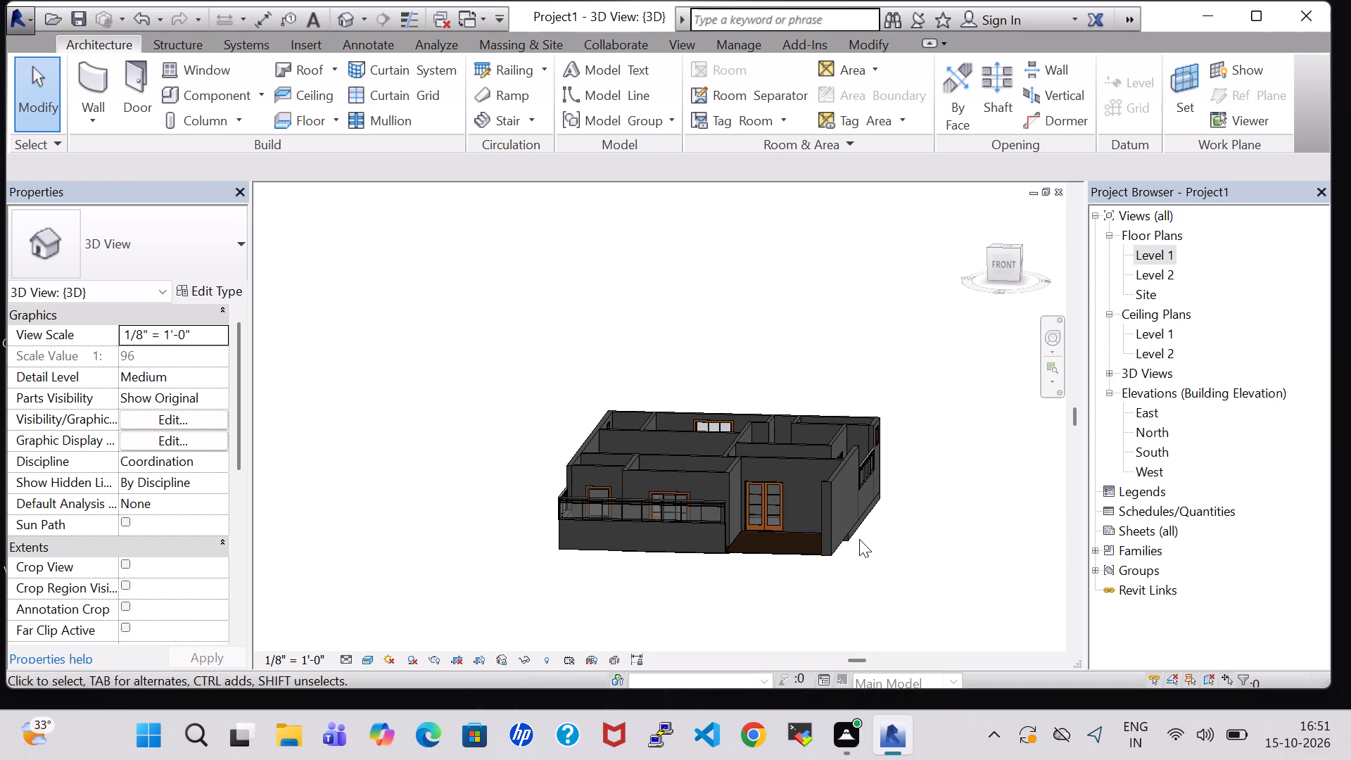
{"action": "middle_click_drag", "start_coordinate": [935, 476], "coordinate": [935, 370], "text": "shift"}
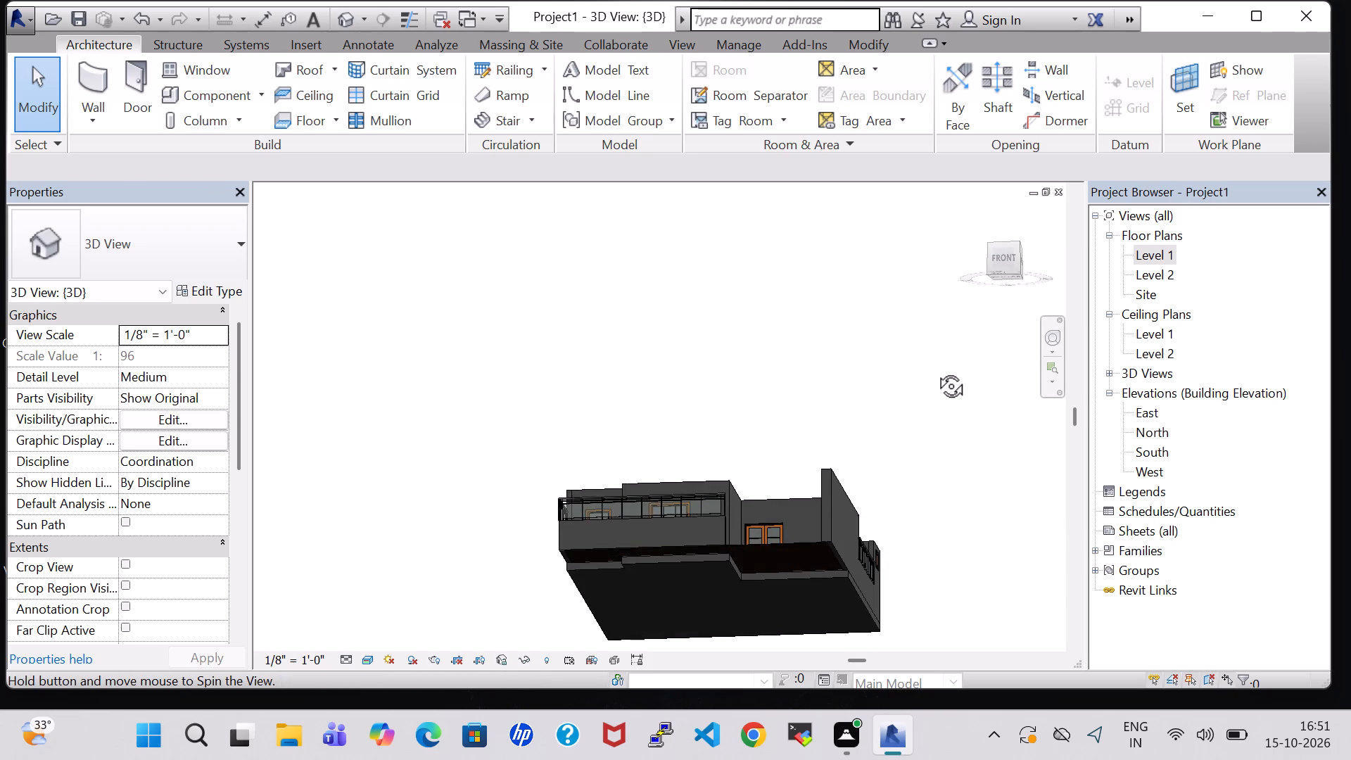
{"action": "middle_click_drag", "start_coordinate": [935, 370], "coordinate": [939, 498], "text": "shift"}
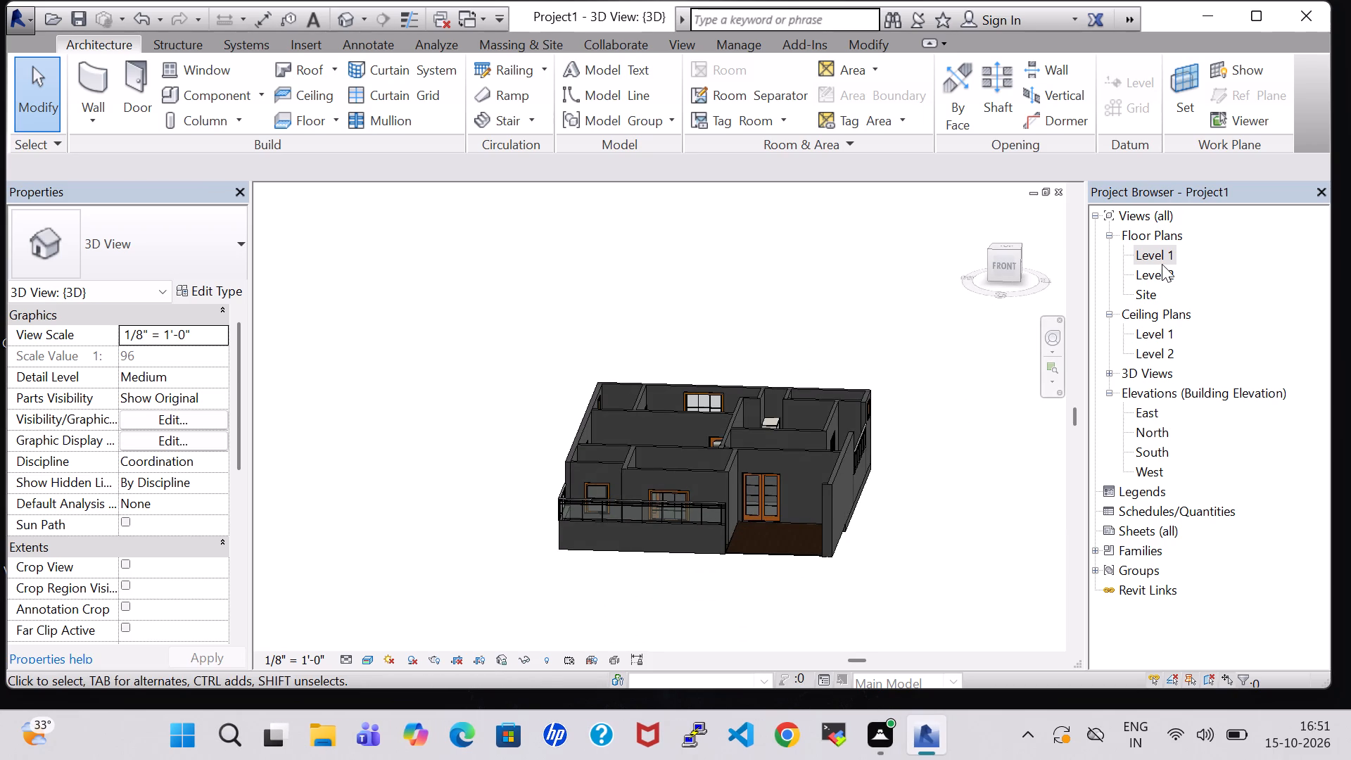
{"action": "double_click", "coordinate": [1159, 260]}
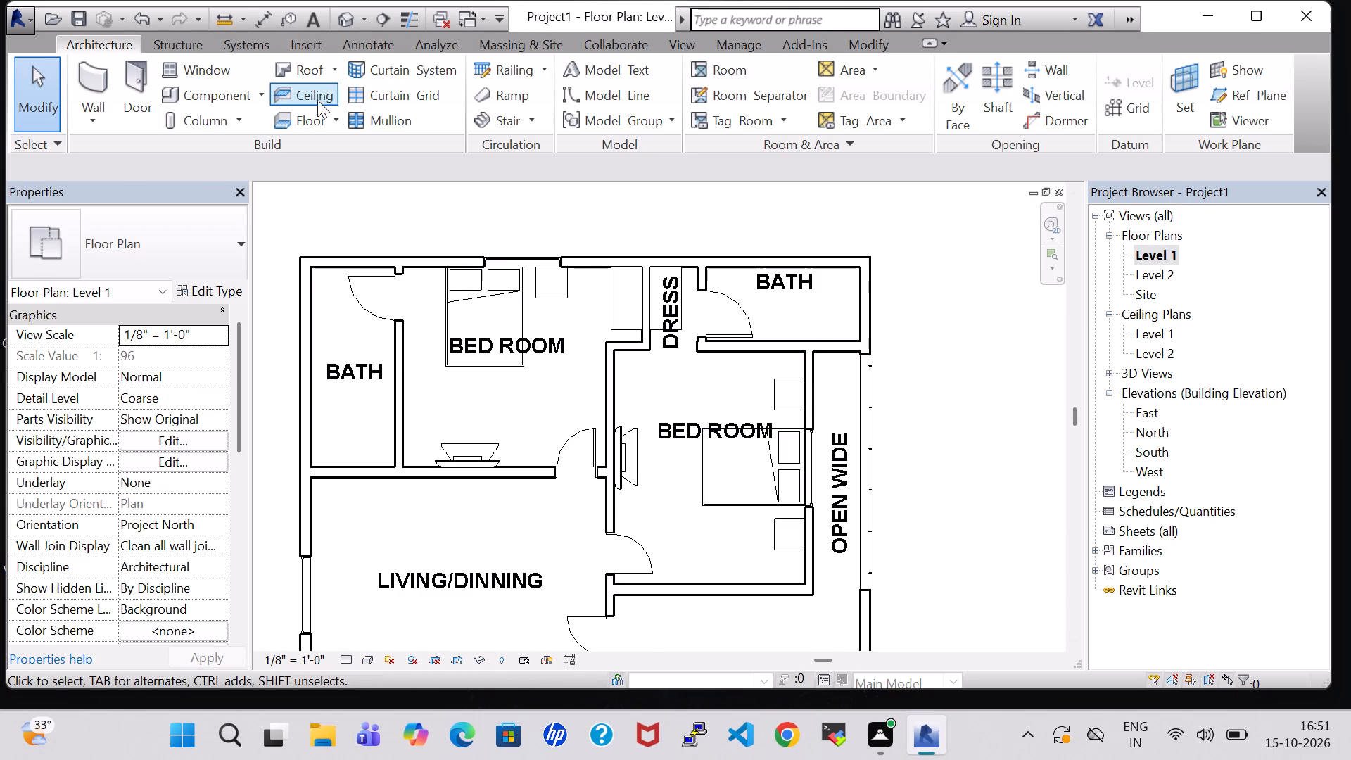
{"action": "scroll", "coordinate": [839, 256], "scroll_direction": "down", "scroll_amount": 2}
{"action": "scroll", "coordinate": [1014, 362], "scroll_direction": "down", "scroll_amount": 1}
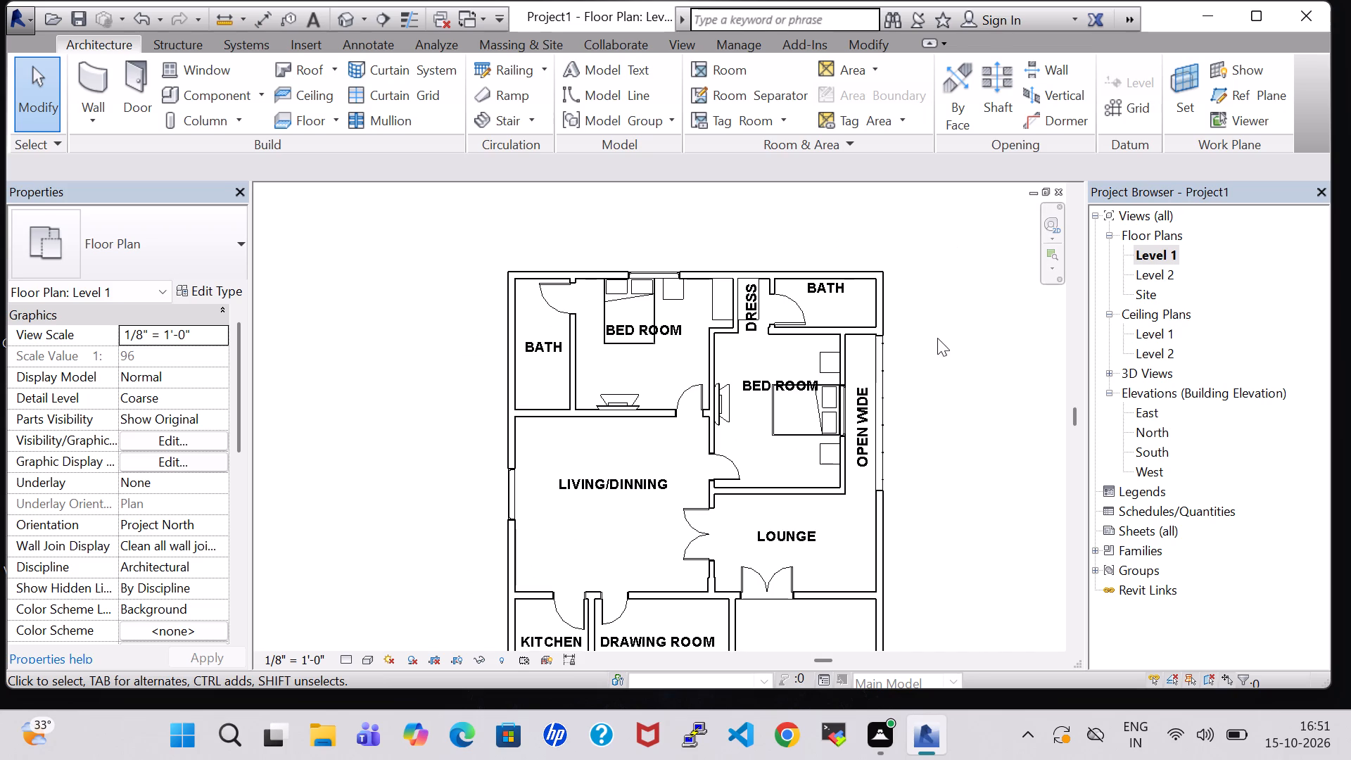
{"action": "middle_click_drag", "start_coordinate": [956, 362], "coordinate": [956, 303]}
{"action": "middle_click_drag", "start_coordinate": [976, 380], "coordinate": [944, 376]}
{"action": "scroll", "coordinate": [944, 376], "scroll_direction": "down", "scroll_amount": 1}
{"action": "middle_click_drag", "start_coordinate": [944, 376], "coordinate": [918, 367]}
{"action": "scroll", "coordinate": [918, 367], "scroll_direction": "down", "scroll_amount": 1}
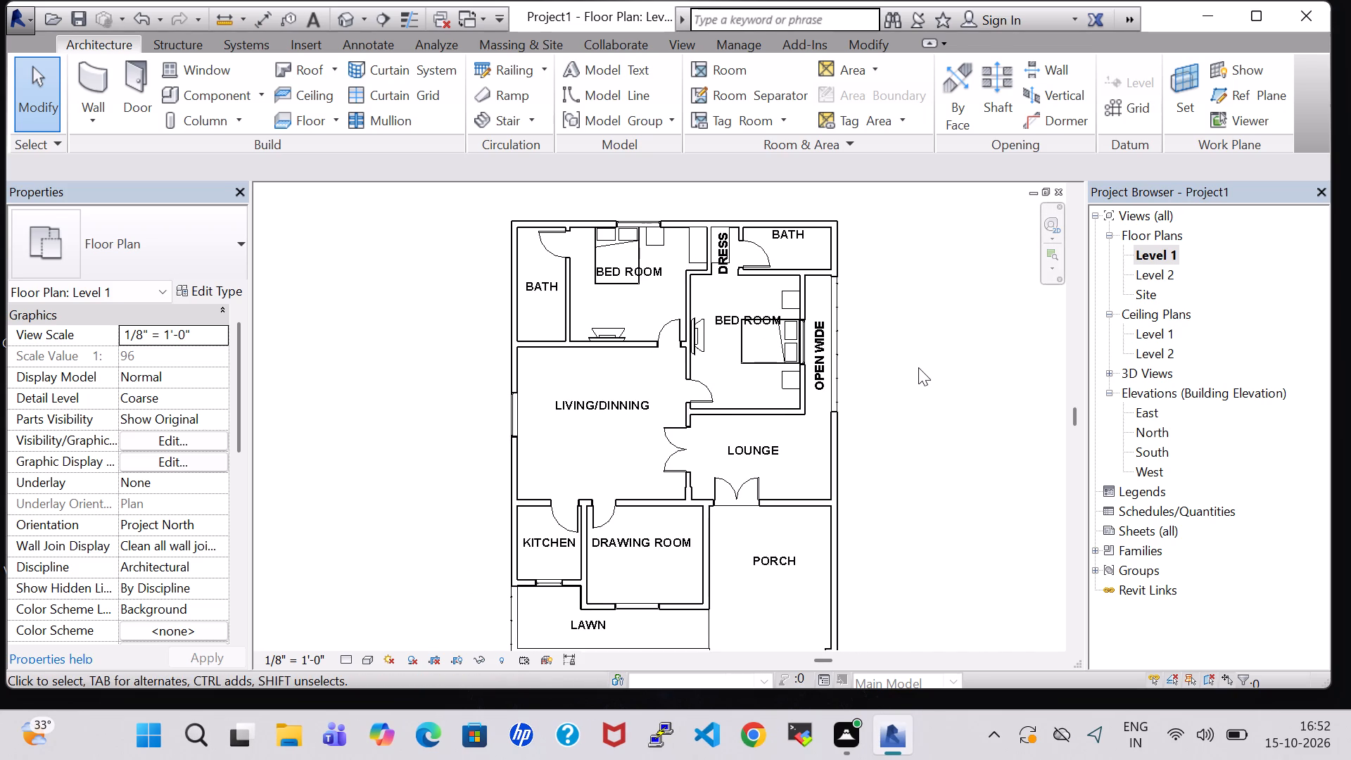
{"action": "middle_click_drag", "start_coordinate": [918, 367], "coordinate": [882, 355]}
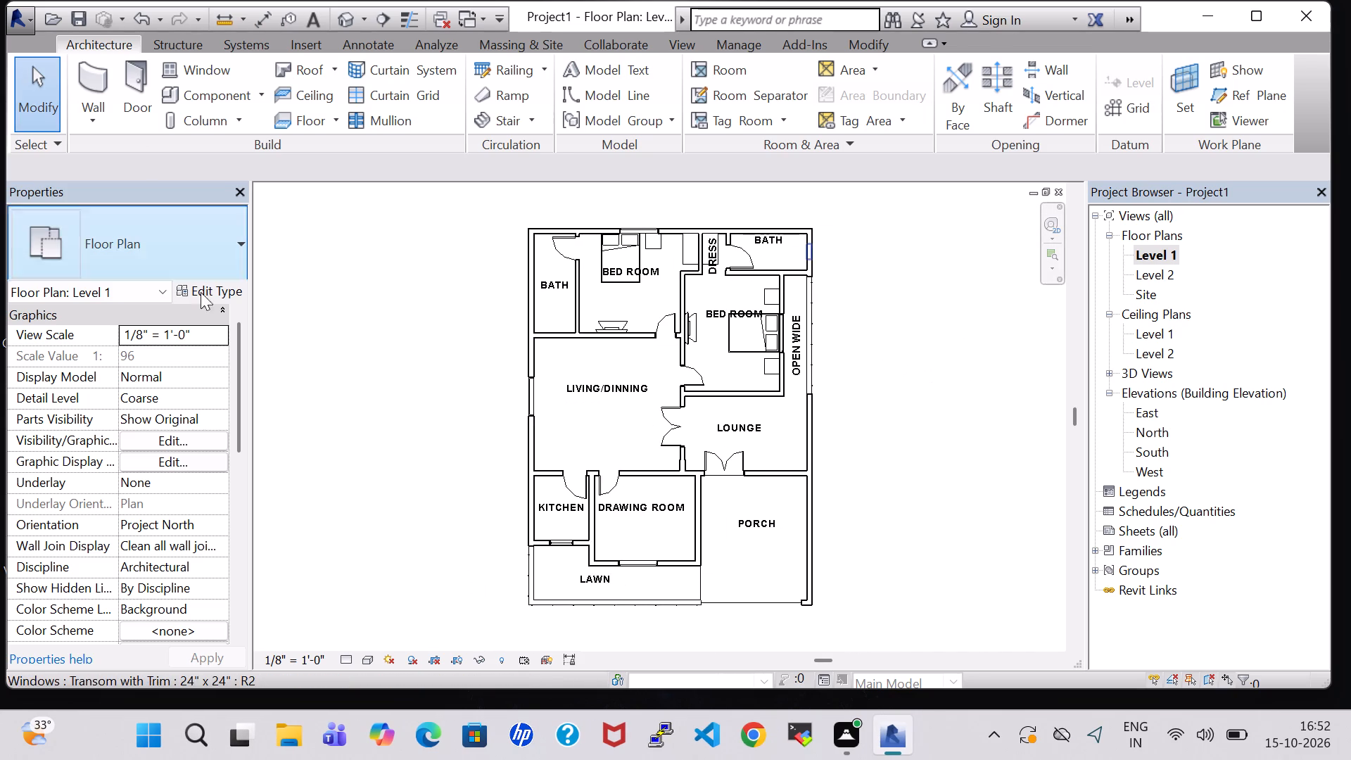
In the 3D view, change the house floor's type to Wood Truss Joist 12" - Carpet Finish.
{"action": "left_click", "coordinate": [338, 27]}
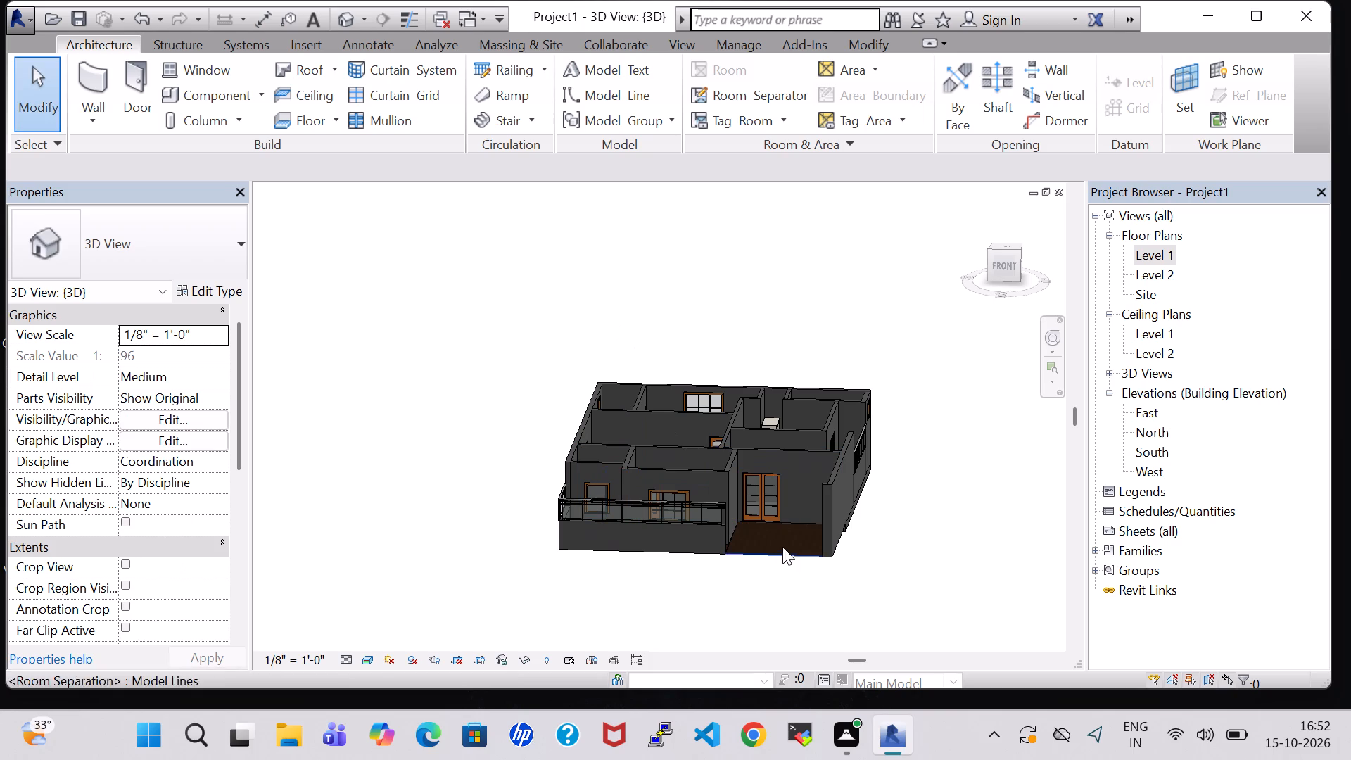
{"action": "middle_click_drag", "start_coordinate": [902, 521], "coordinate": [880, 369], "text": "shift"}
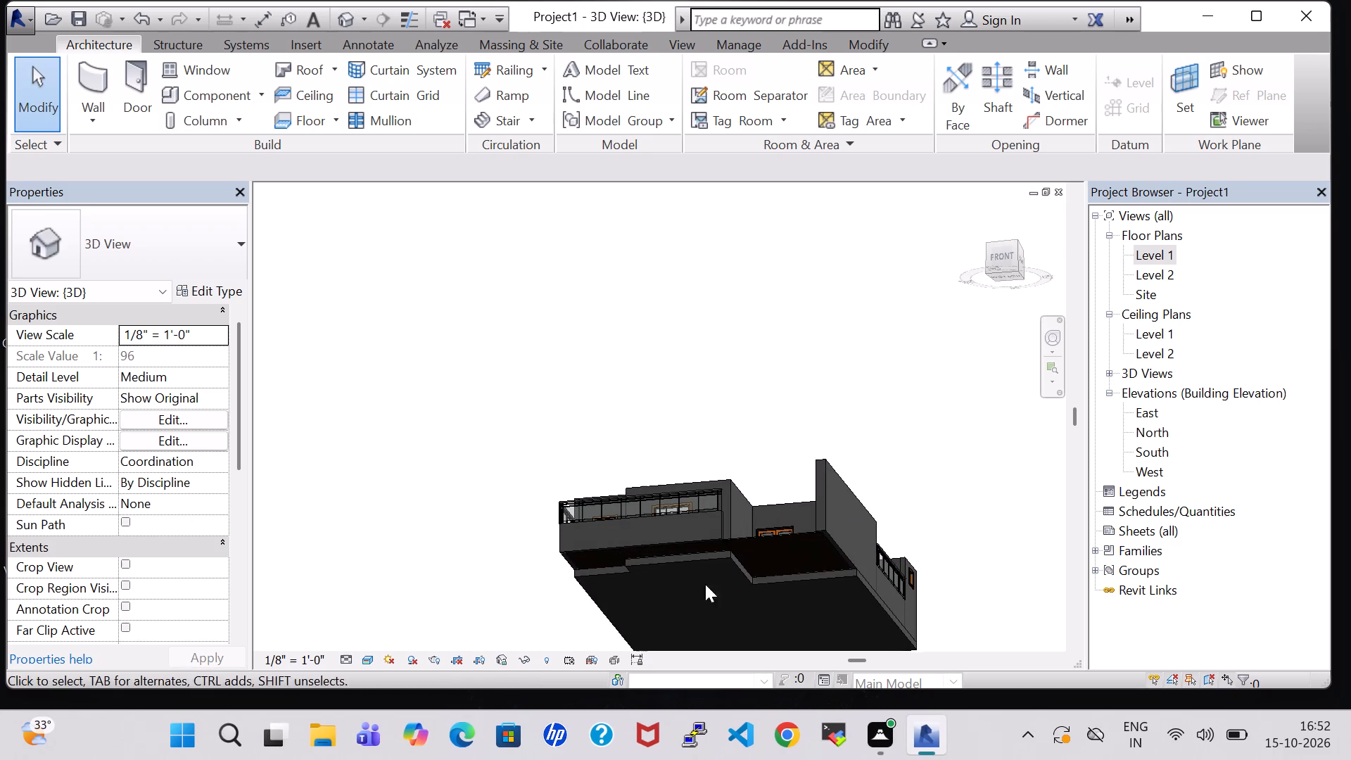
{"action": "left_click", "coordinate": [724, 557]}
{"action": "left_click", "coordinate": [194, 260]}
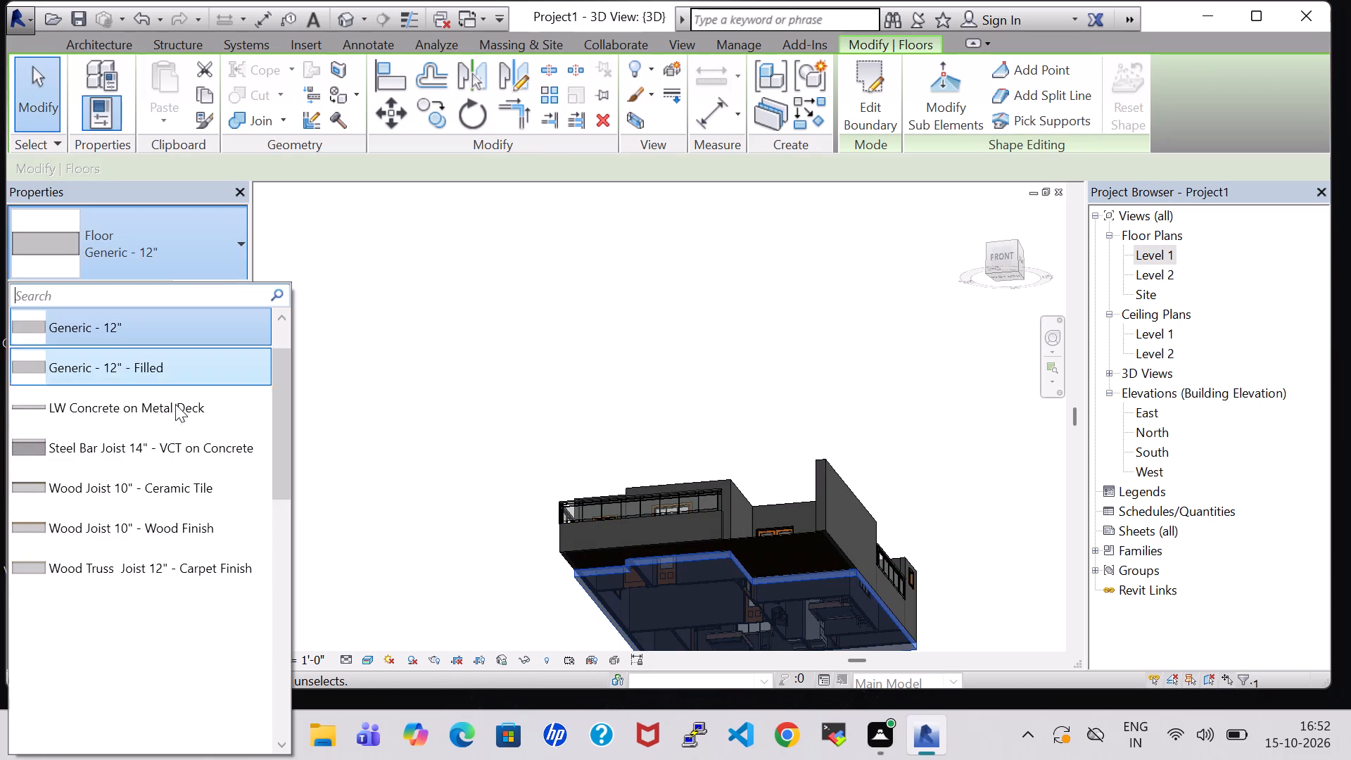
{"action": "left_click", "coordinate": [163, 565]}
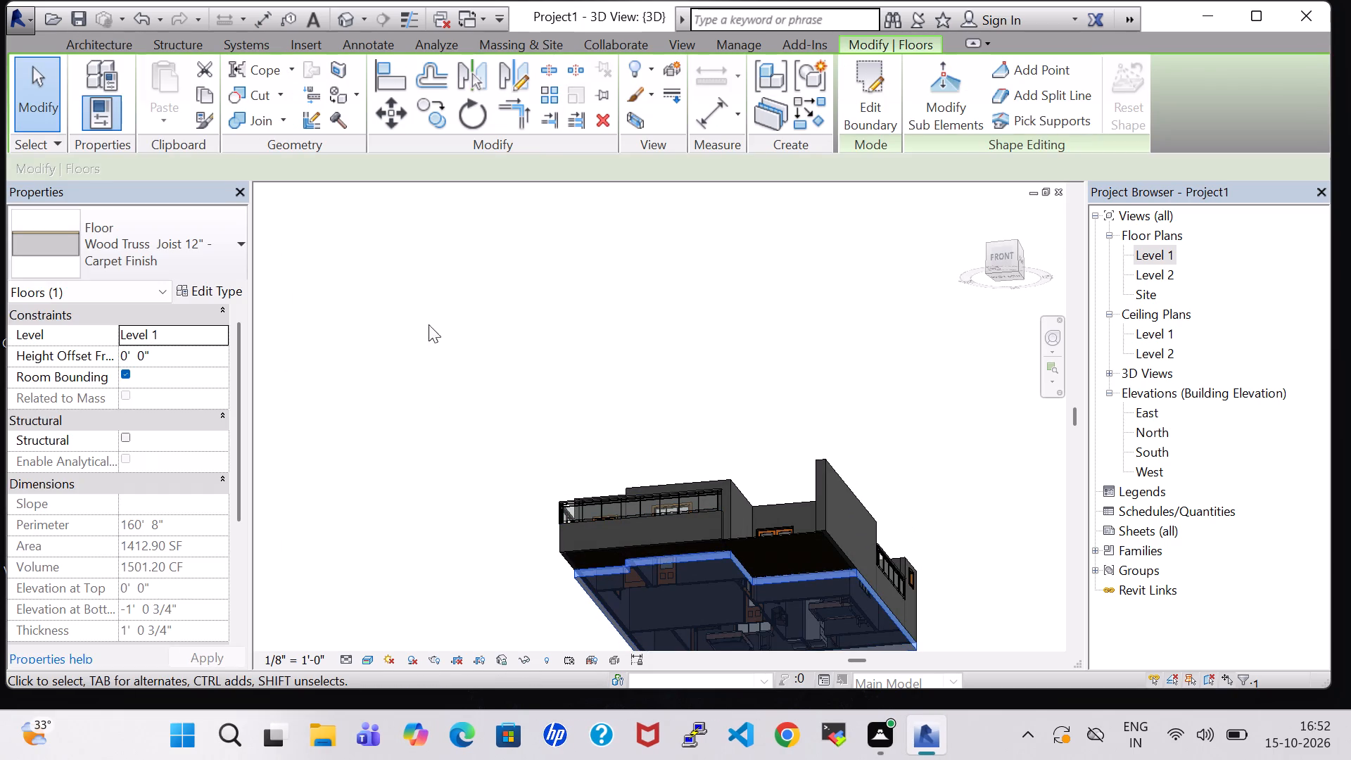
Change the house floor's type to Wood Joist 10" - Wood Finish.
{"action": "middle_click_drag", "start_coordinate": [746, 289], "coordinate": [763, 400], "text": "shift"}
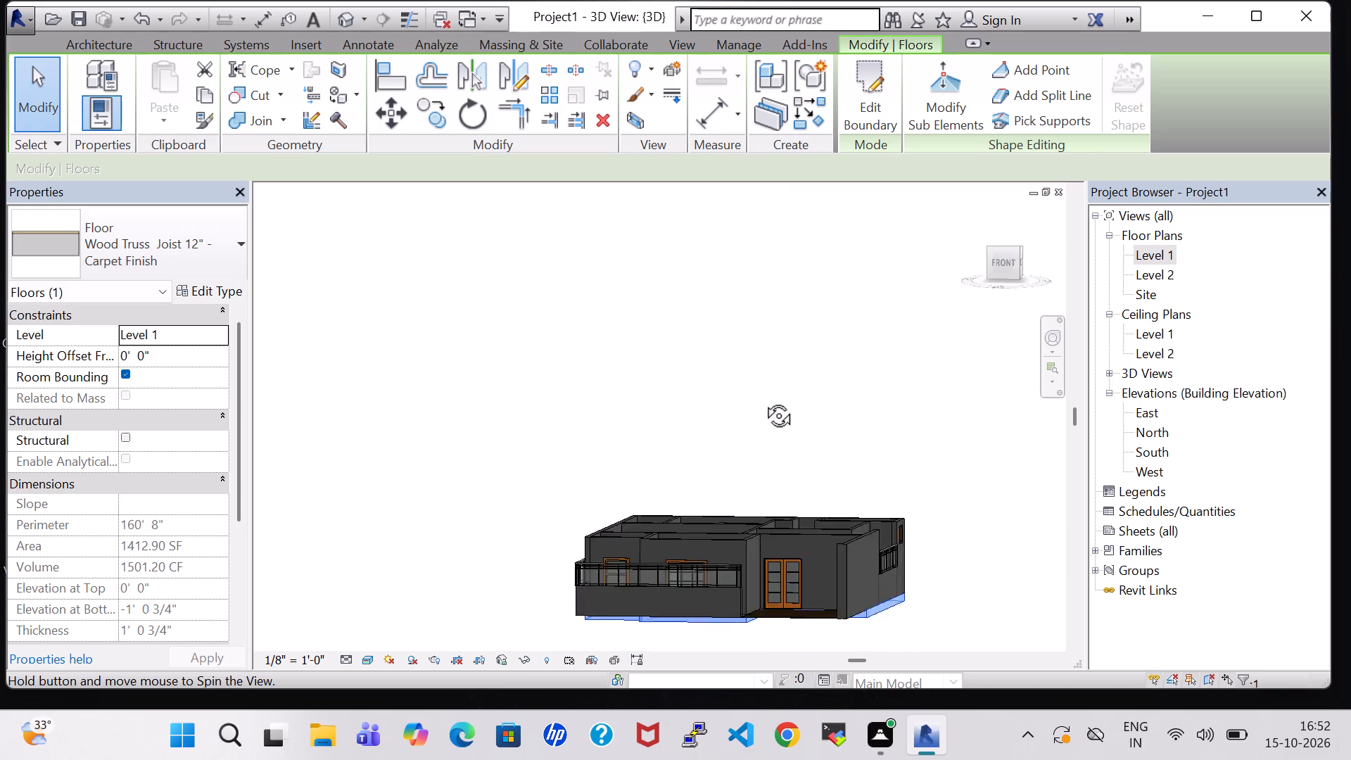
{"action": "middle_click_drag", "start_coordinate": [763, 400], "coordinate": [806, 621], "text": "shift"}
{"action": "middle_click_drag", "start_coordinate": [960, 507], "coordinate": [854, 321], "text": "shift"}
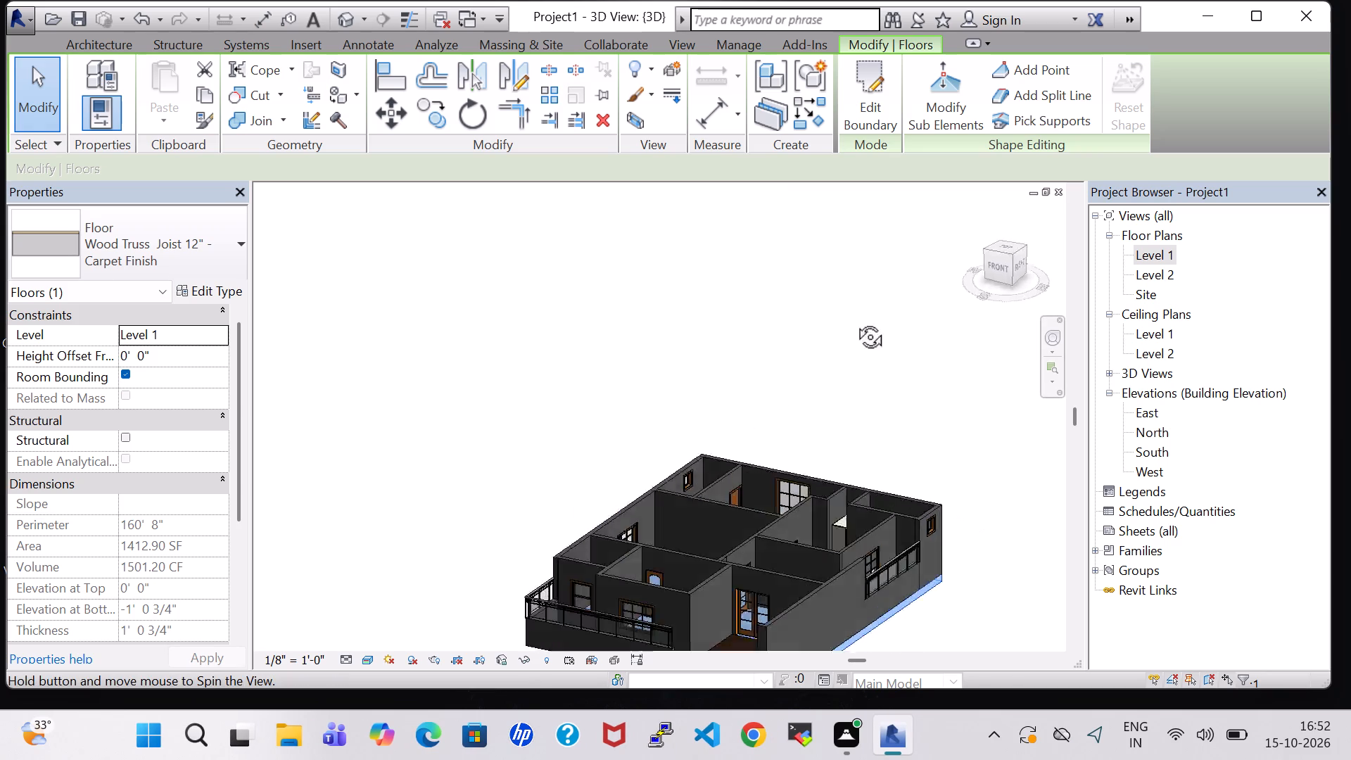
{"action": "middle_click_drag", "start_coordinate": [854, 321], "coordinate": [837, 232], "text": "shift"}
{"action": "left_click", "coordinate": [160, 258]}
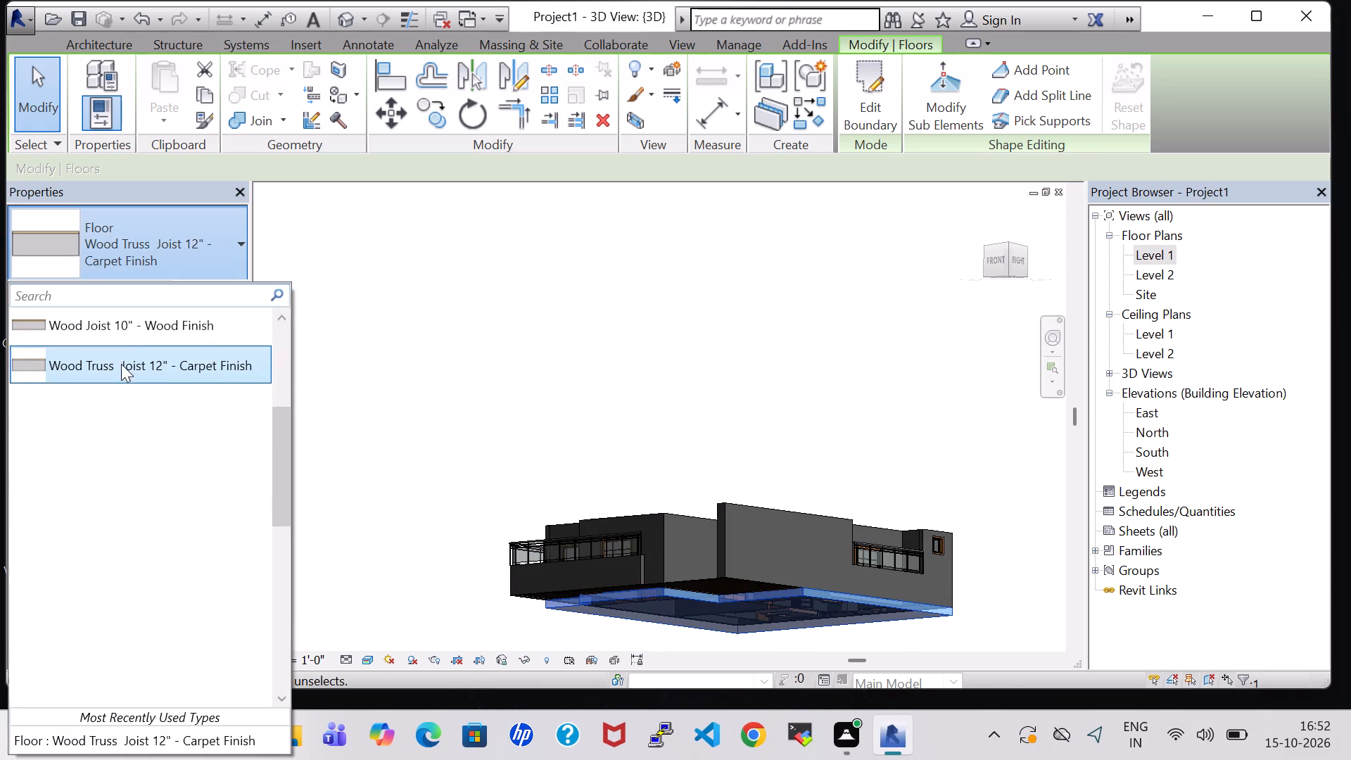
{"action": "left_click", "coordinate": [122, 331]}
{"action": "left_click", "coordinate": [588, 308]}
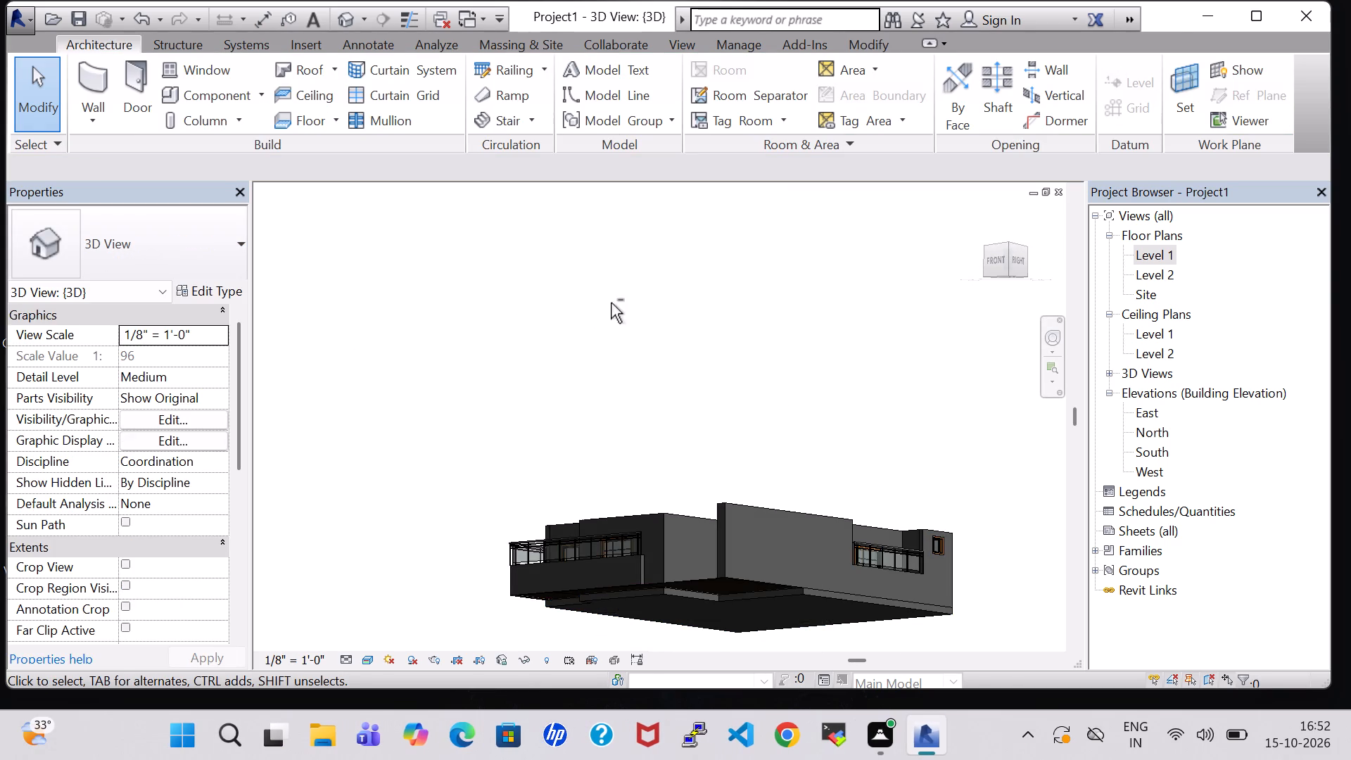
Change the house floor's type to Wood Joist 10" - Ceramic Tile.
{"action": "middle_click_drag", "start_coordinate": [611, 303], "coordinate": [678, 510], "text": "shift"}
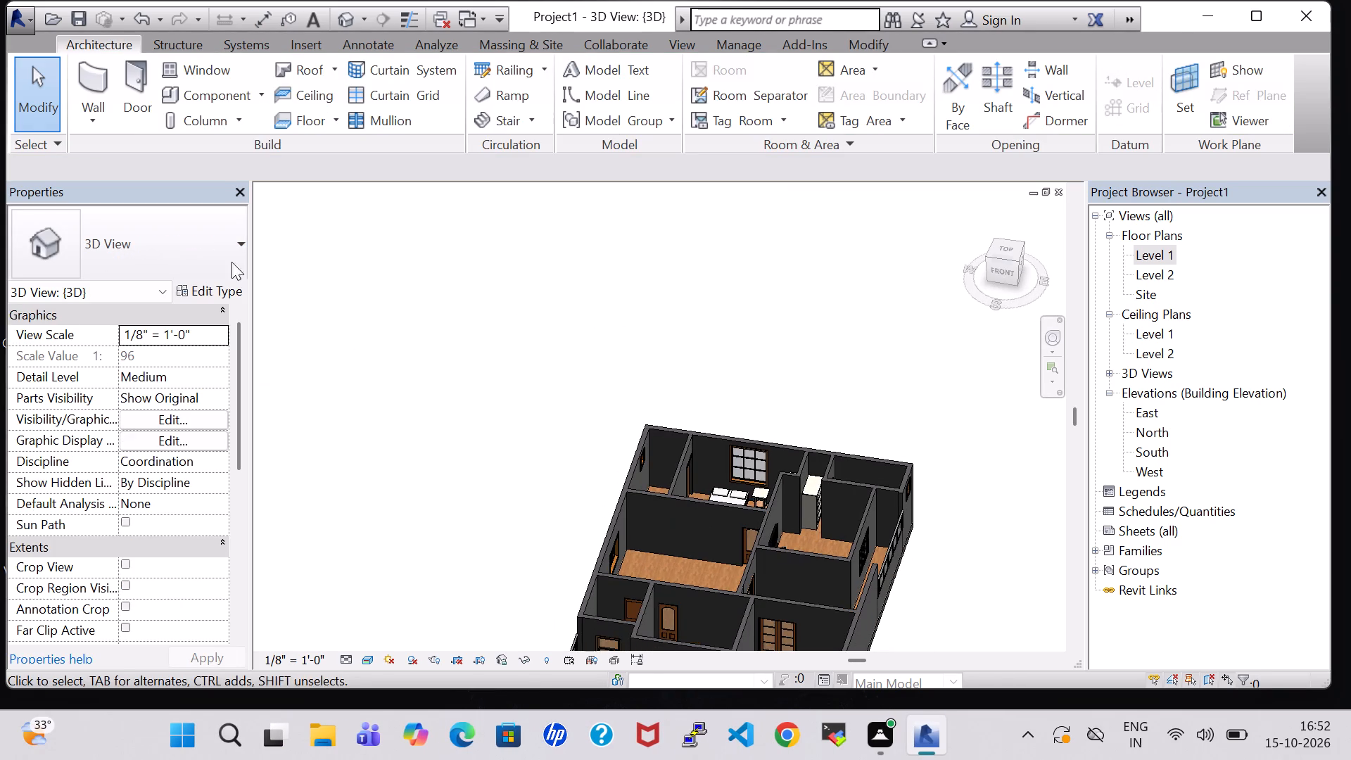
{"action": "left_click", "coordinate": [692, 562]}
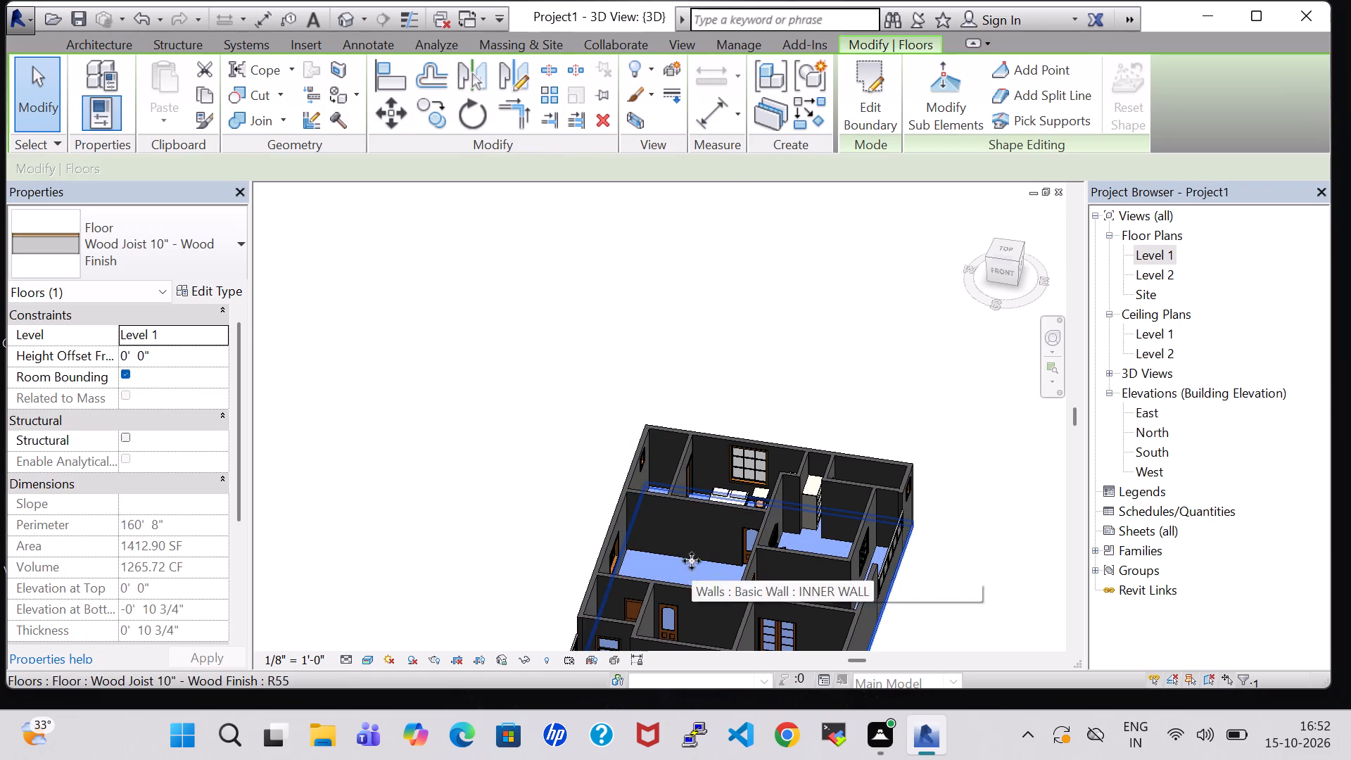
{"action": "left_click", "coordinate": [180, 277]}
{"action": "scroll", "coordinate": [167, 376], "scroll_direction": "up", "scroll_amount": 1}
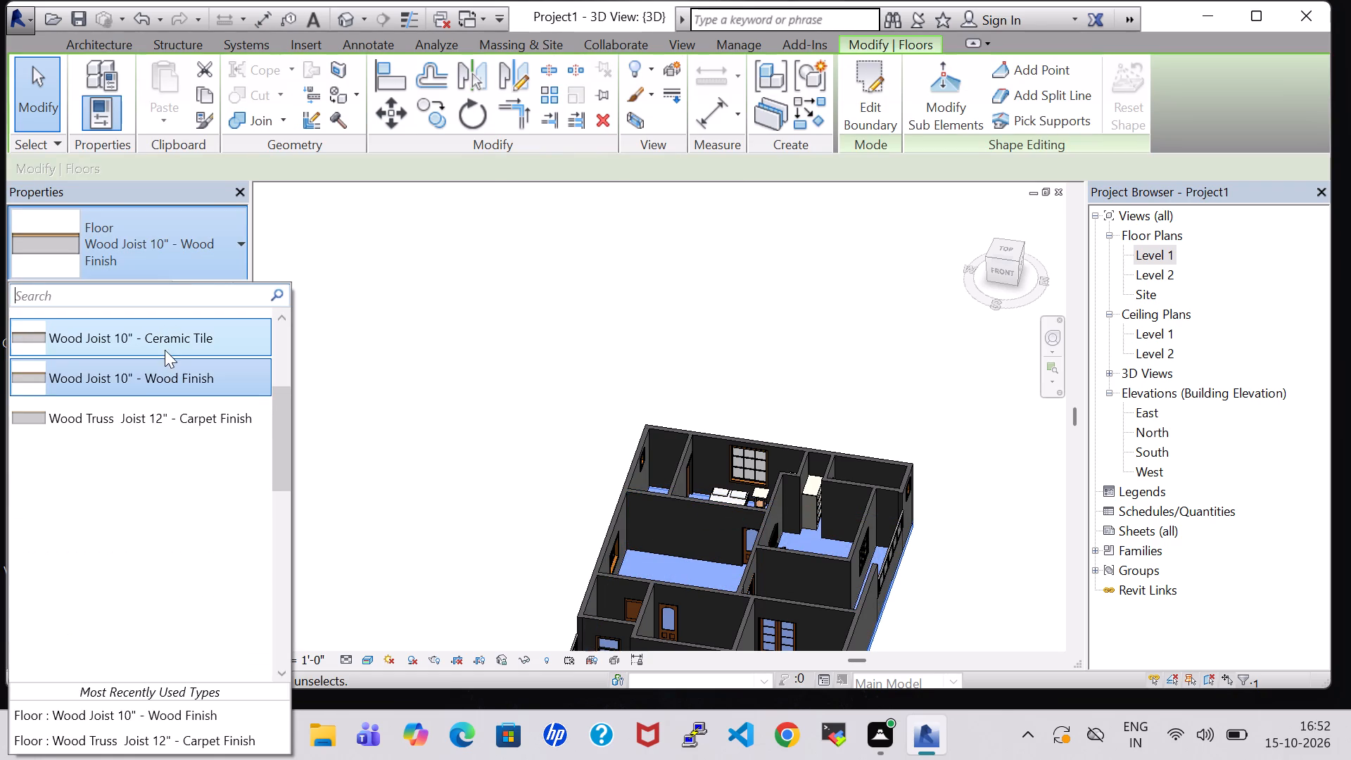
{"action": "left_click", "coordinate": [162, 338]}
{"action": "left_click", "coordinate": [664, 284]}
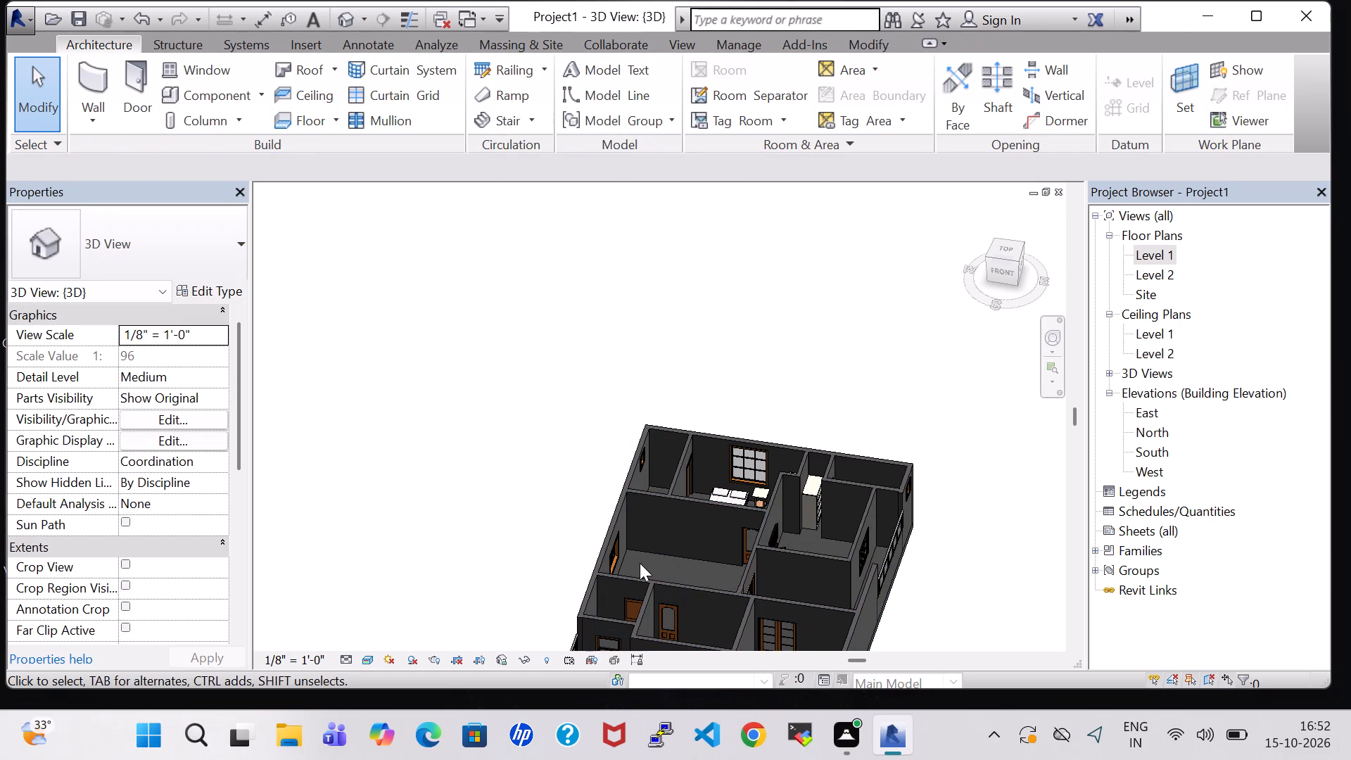
Change the house floor's type to Steel Bar Joist 14" - VCT on Concrete.
{"action": "scroll", "coordinate": [640, 563], "scroll_direction": "up", "scroll_amount": 4}
{"action": "middle_click_drag", "start_coordinate": [806, 296], "coordinate": [728, 172]}
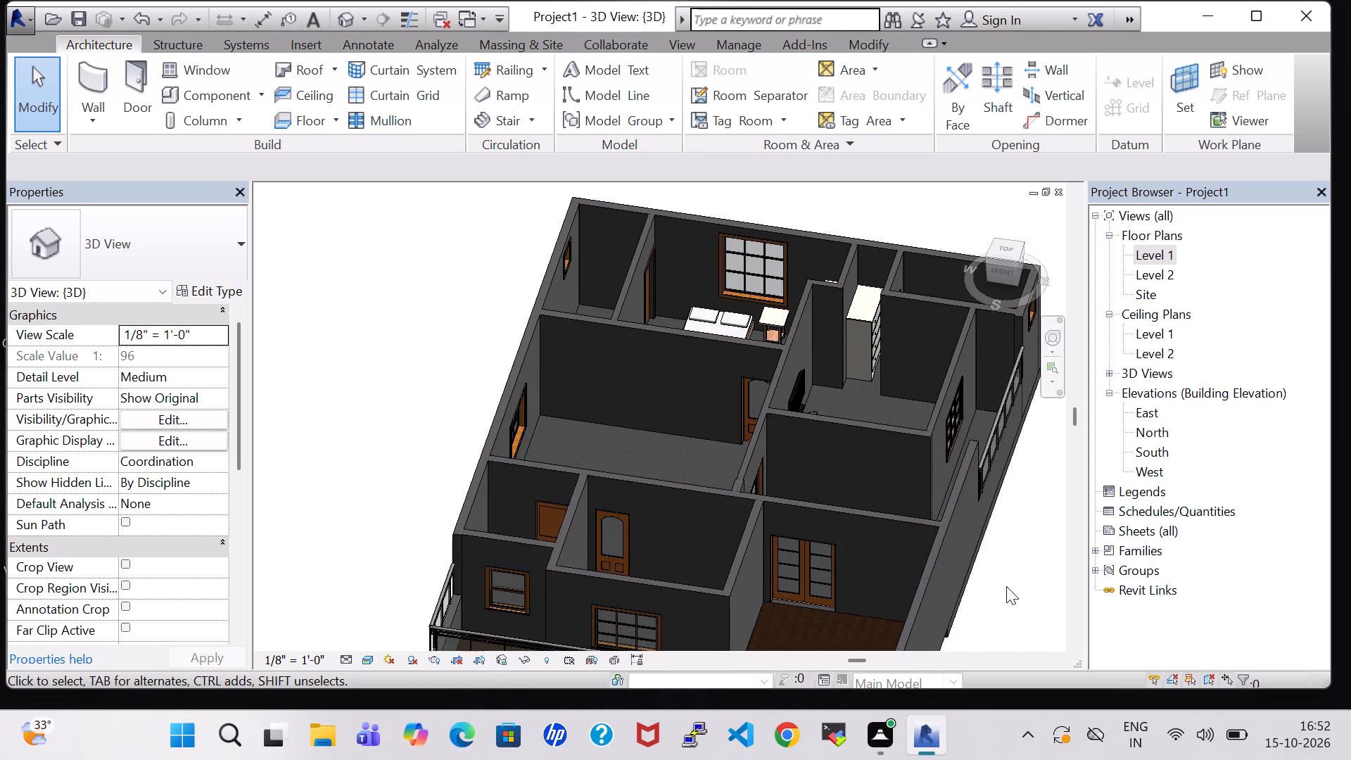
{"action": "middle_click_drag", "start_coordinate": [1006, 586], "coordinate": [953, 360]}
{"action": "left_click", "coordinate": [842, 483]}
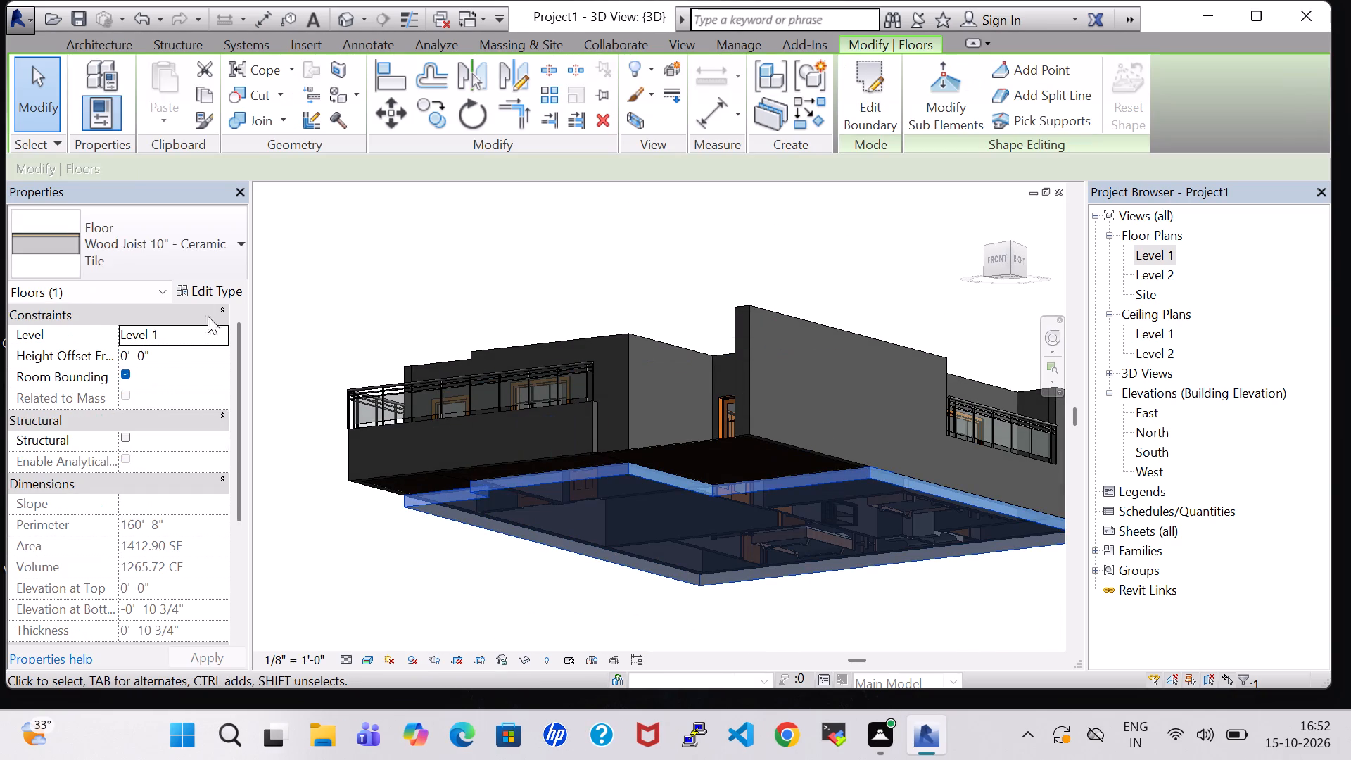
{"action": "left_click", "coordinate": [144, 199]}
{"action": "left_click", "coordinate": [146, 222]}
{"action": "scroll", "coordinate": [139, 332], "scroll_direction": "up", "scroll_amount": 1}
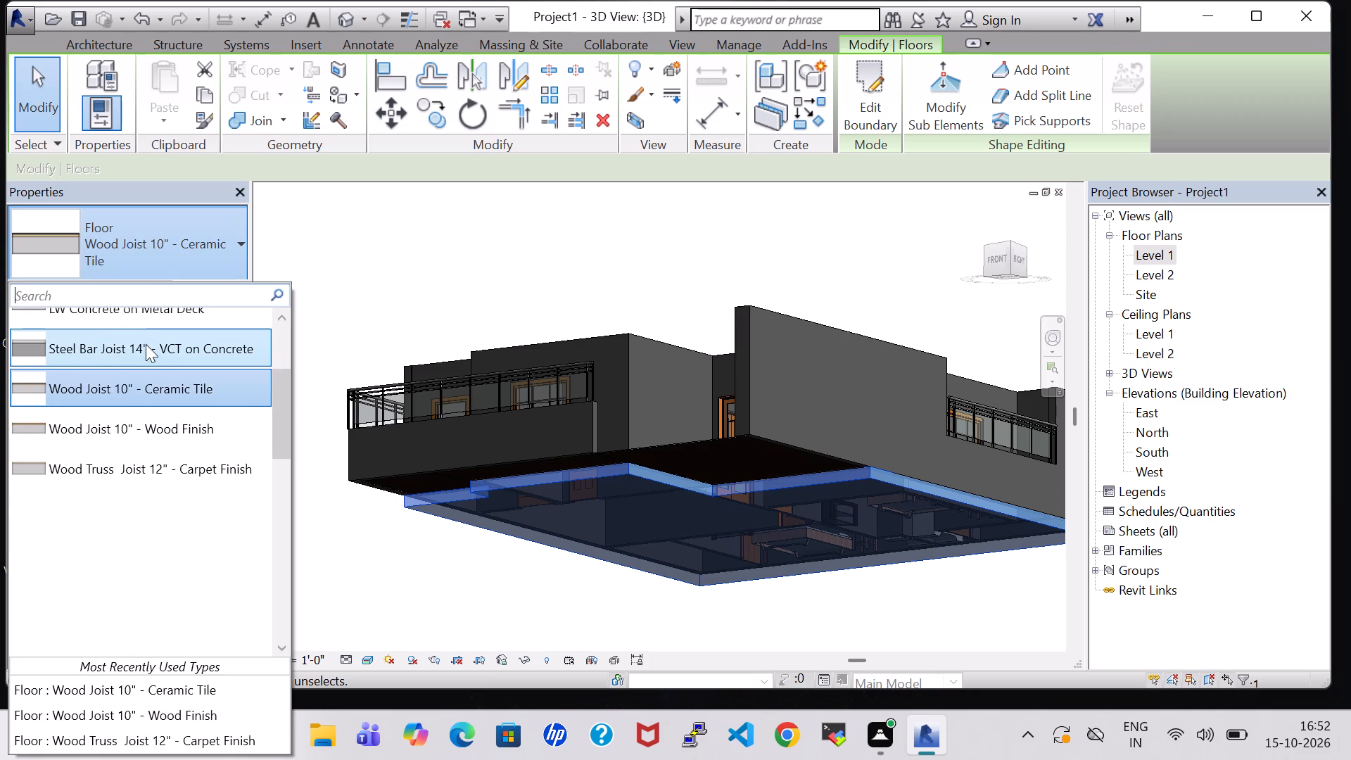
{"action": "left_click", "coordinate": [148, 346]}
{"action": "left_click", "coordinate": [371, 253]}
Examine the floor finish across the rooms, porch and lawn side of the house in the 3D view.
{"action": "middle_click_drag", "start_coordinate": [376, 253], "coordinate": [399, 359], "text": "shift"}
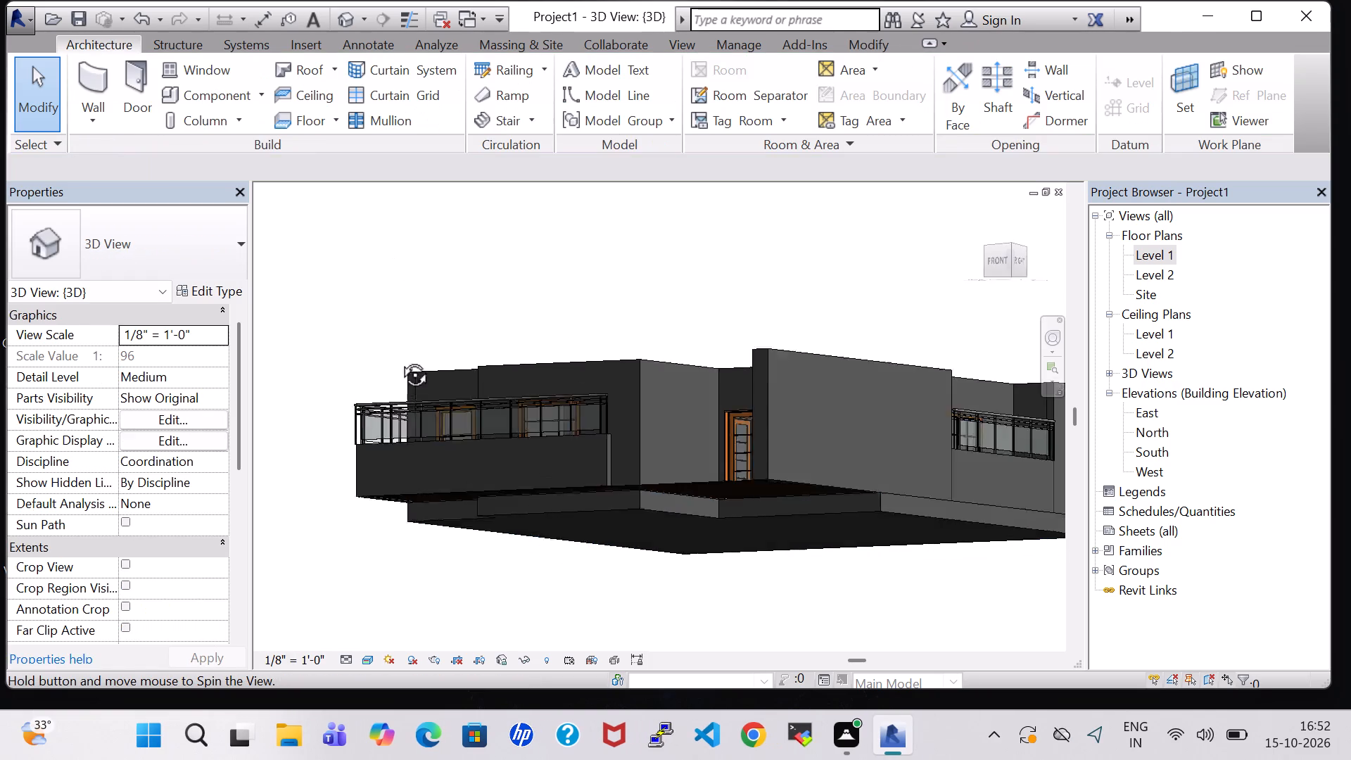
{"action": "middle_click_drag", "start_coordinate": [399, 359], "coordinate": [417, 498], "text": "shift"}
{"action": "scroll", "coordinate": [410, 422], "scroll_direction": "down", "scroll_amount": 1, "text": "shift"}
{"action": "middle_click_drag", "start_coordinate": [402, 335], "coordinate": [507, 336], "text": "shift"}
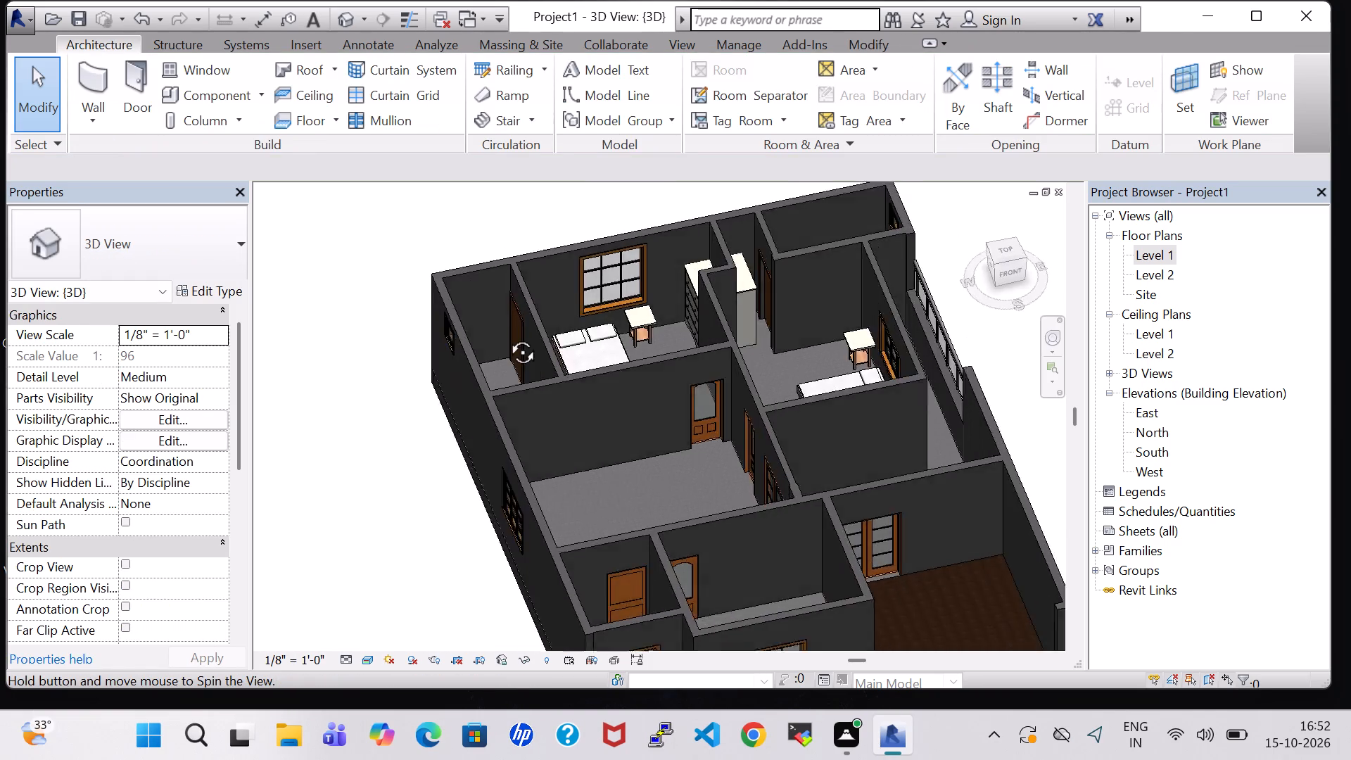
{"action": "middle_click_drag", "start_coordinate": [507, 336], "coordinate": [476, 300], "text": "shift"}
{"action": "middle_click_drag", "start_coordinate": [1013, 443], "coordinate": [980, 431], "text": "shift"}
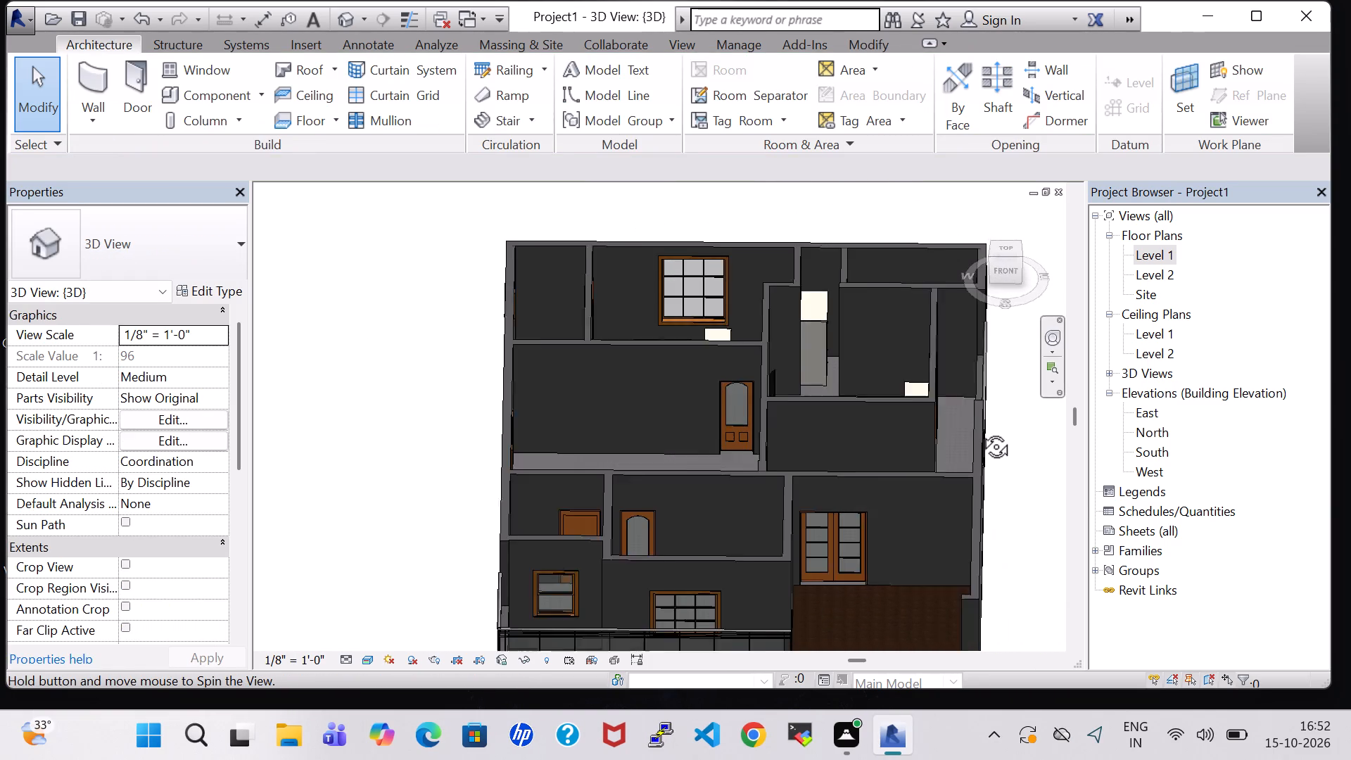
{"action": "middle_click_drag", "start_coordinate": [980, 431], "coordinate": [991, 403], "text": "shift"}
{"action": "middle_click_drag", "start_coordinate": [998, 433], "coordinate": [906, 311]}
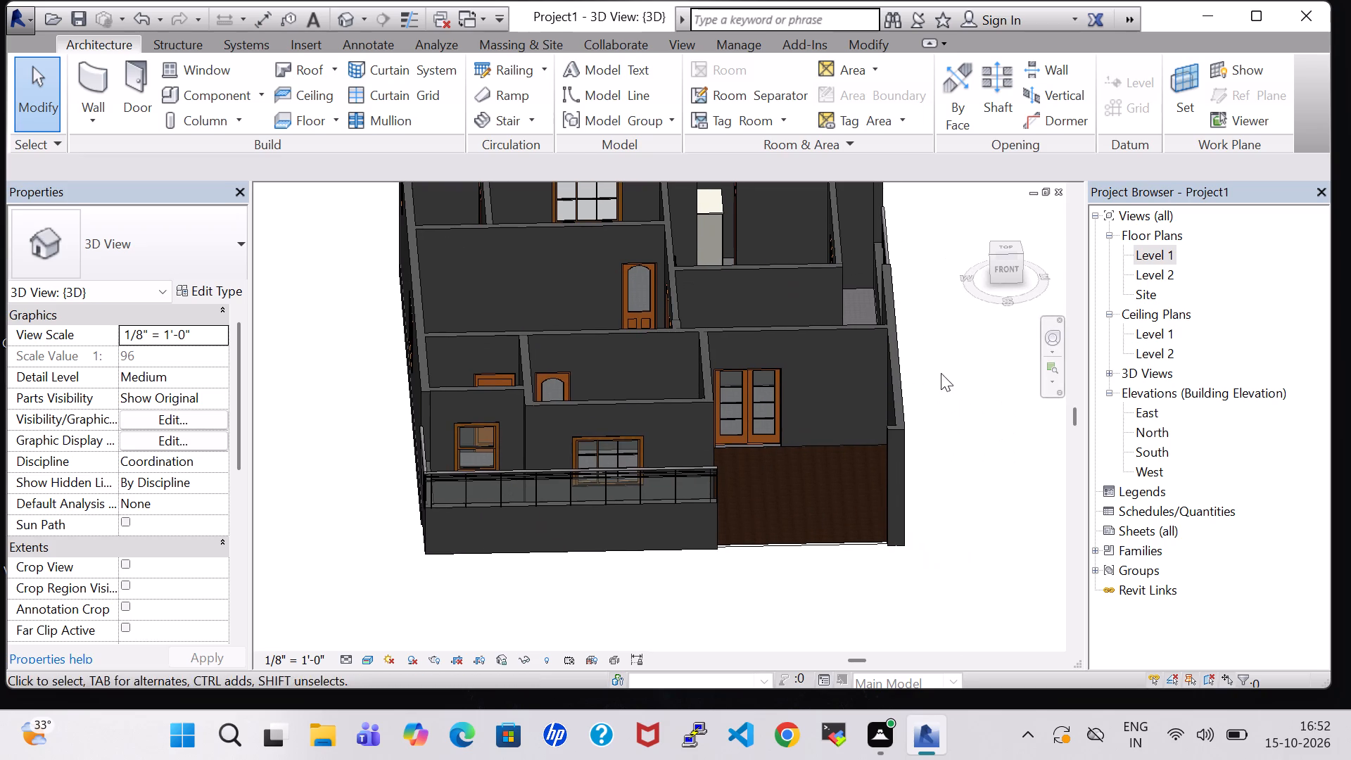
{"action": "middle_click", "coordinate": [944, 376]}
{"action": "middle_click_drag", "start_coordinate": [982, 390], "coordinate": [971, 412], "text": "shift"}
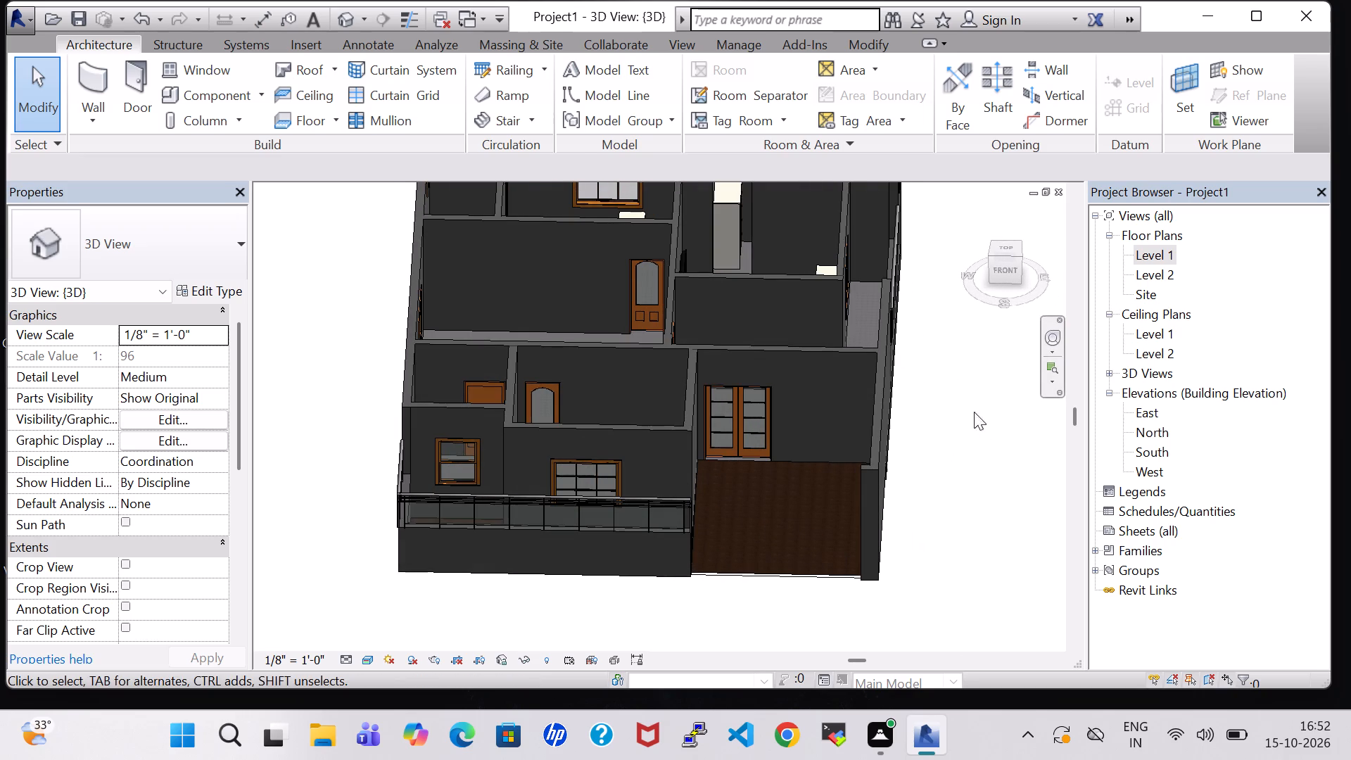
Create a Level 2 footprint roof with a rectangular sloped boundary around the house's outer edges, and attach the highlighted walls to it.
{"action": "double_click", "coordinate": [1161, 253]}
{"action": "scroll", "coordinate": [692, 431], "scroll_direction": "down", "scroll_amount": 1}
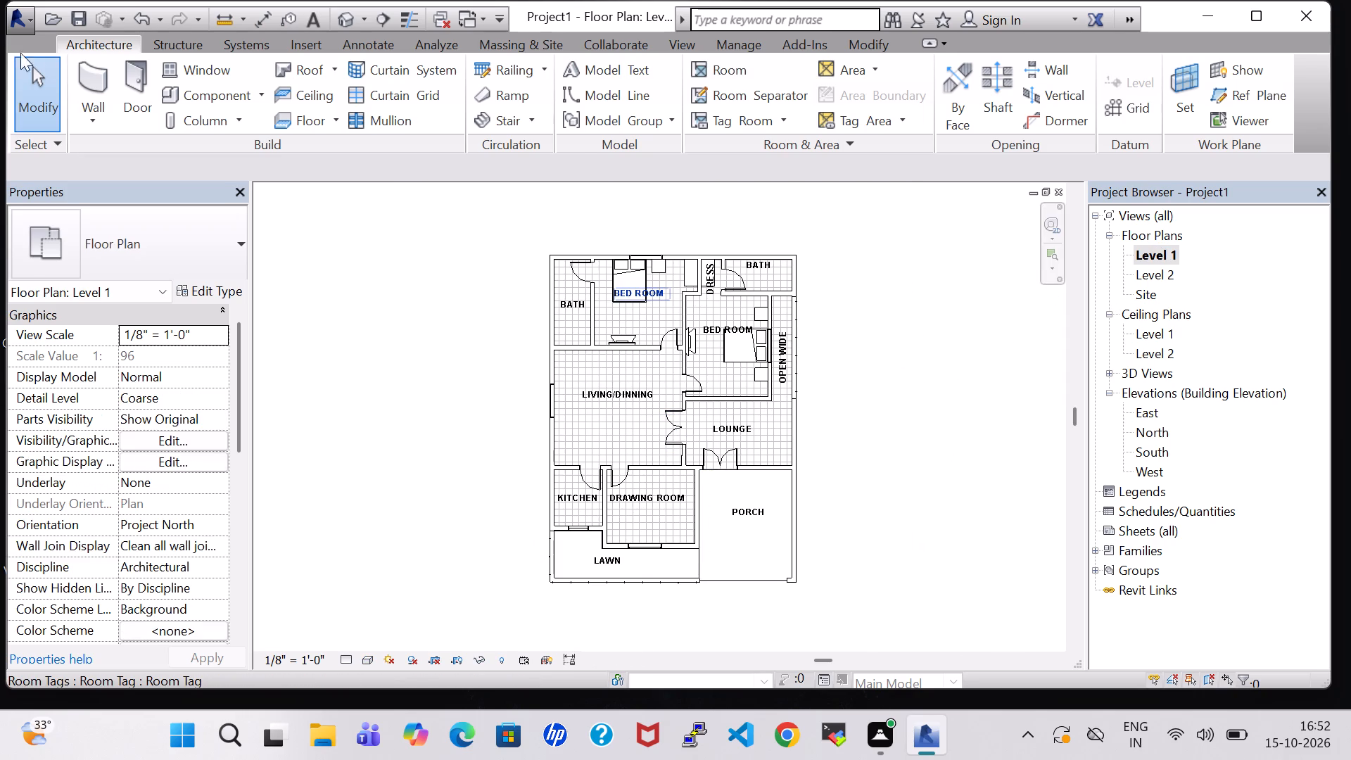
{"action": "left_click", "coordinate": [284, 76]}
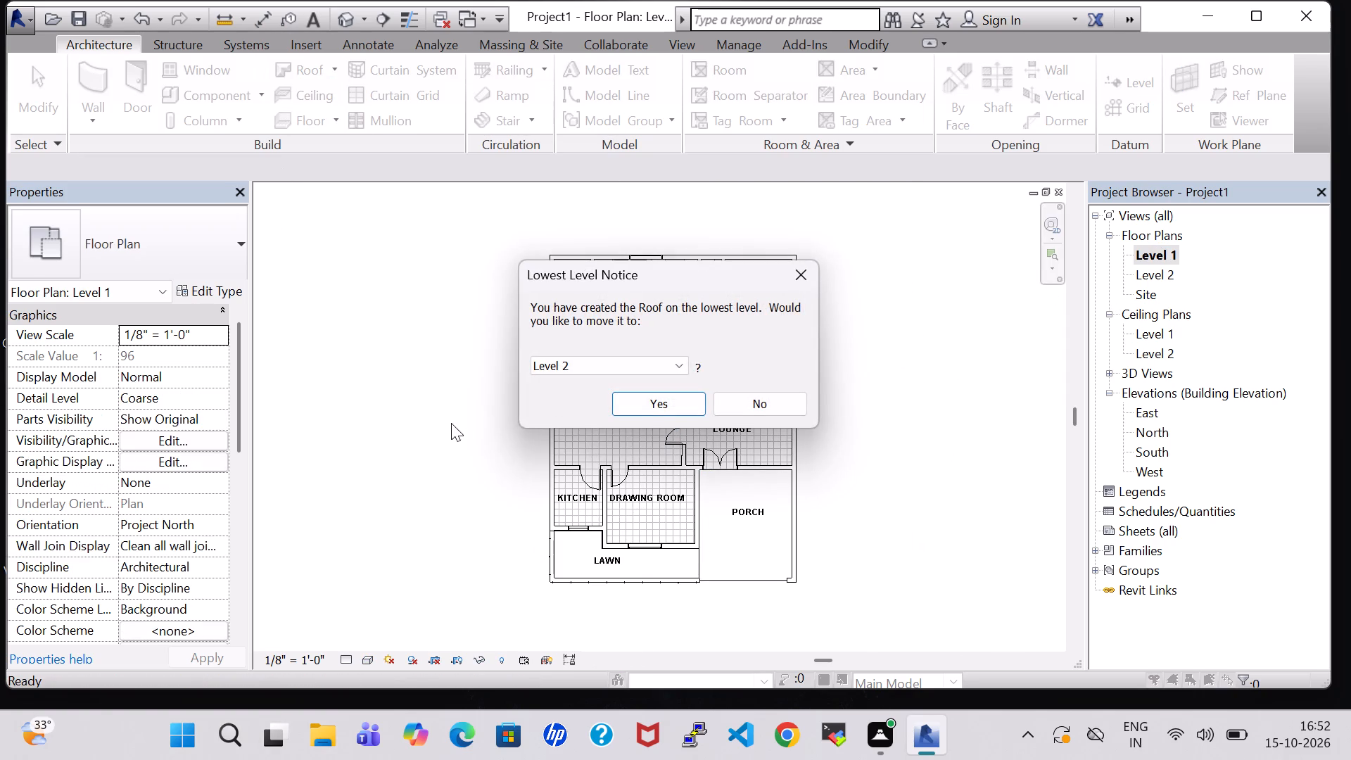
{"action": "left_click", "coordinate": [686, 405]}
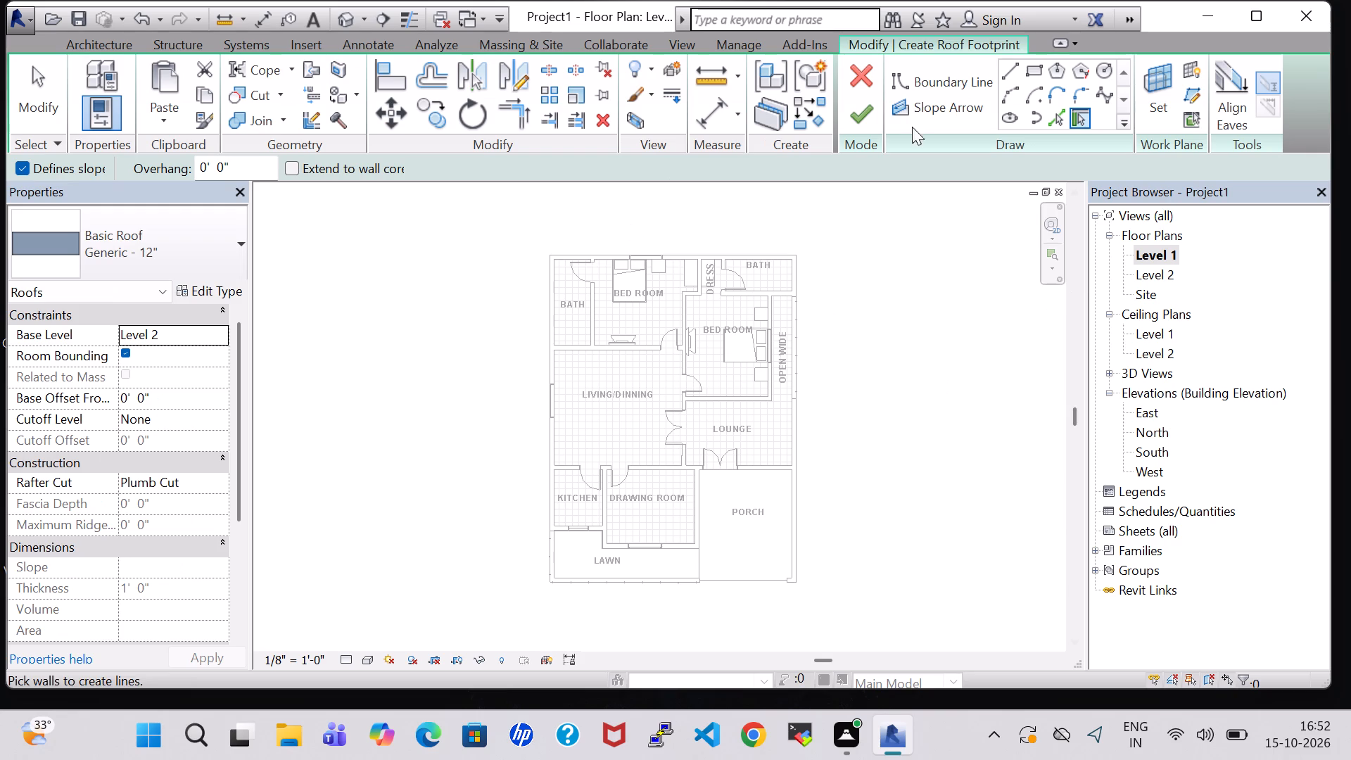
{"action": "left_click", "coordinate": [1010, 79]}
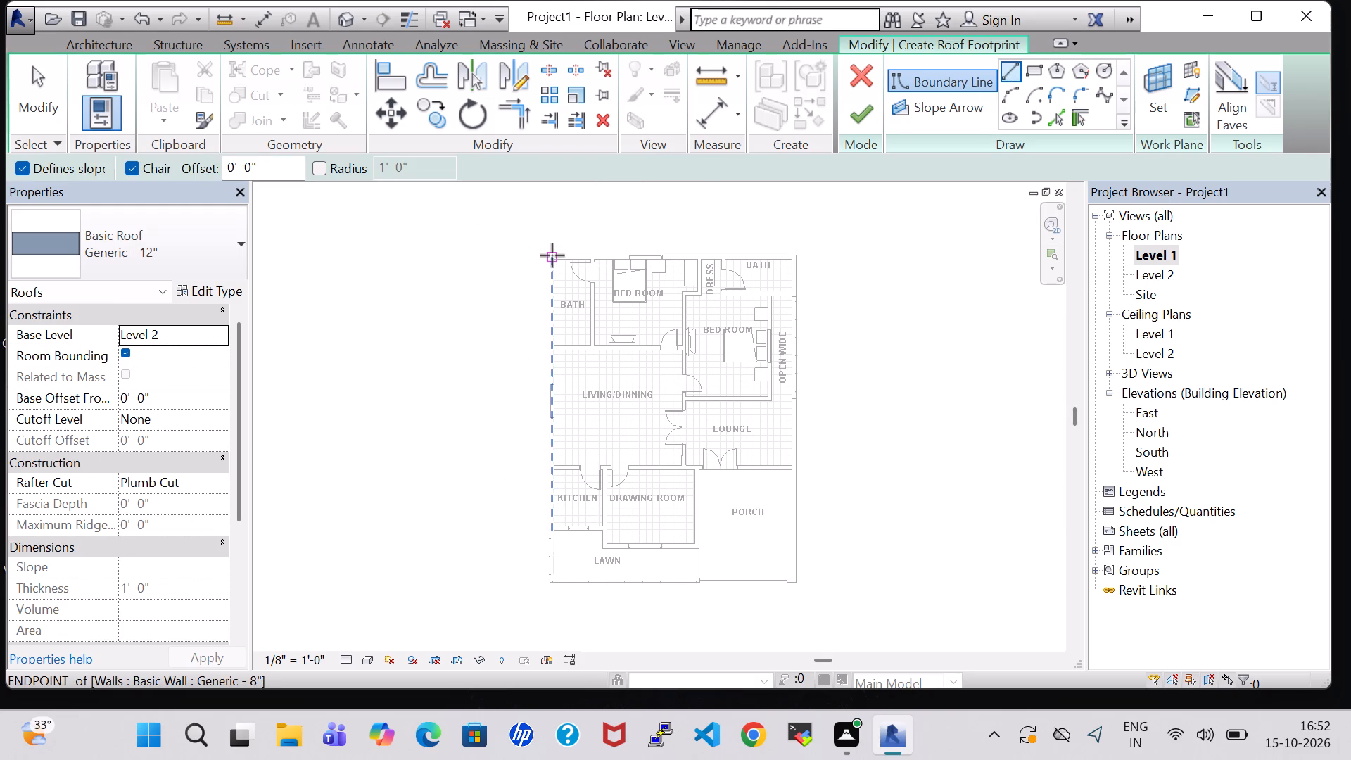
{"action": "left_click", "coordinate": [552, 255]}
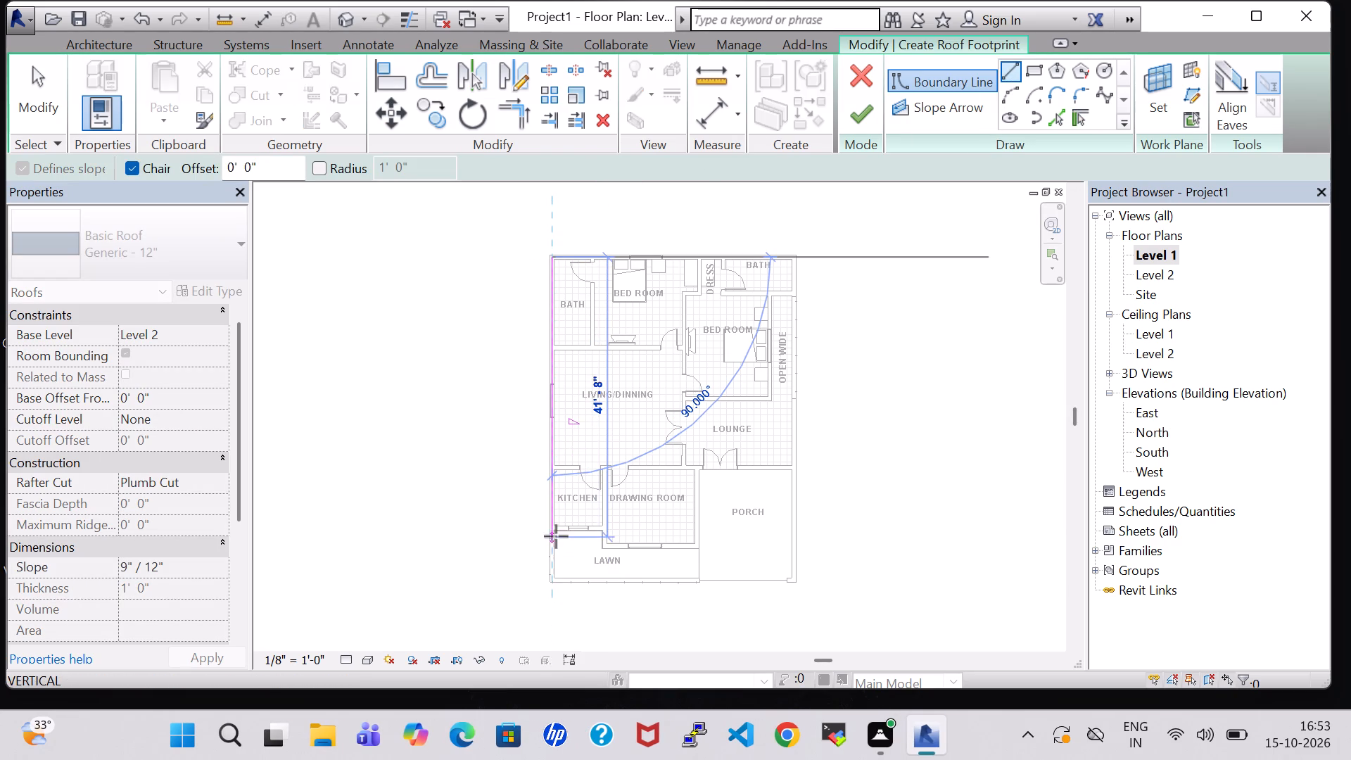
{"action": "left_click", "coordinate": [550, 584]}
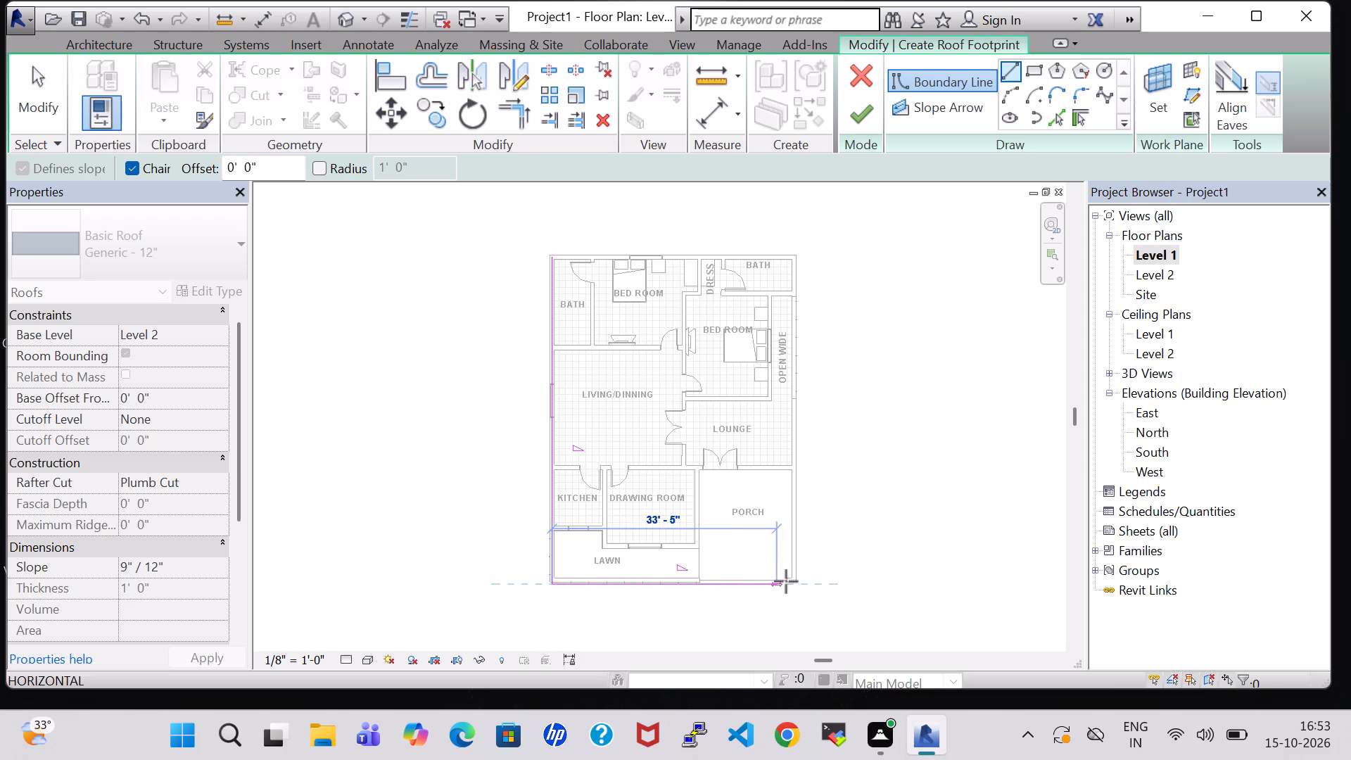
{"action": "left_click", "coordinate": [798, 584]}
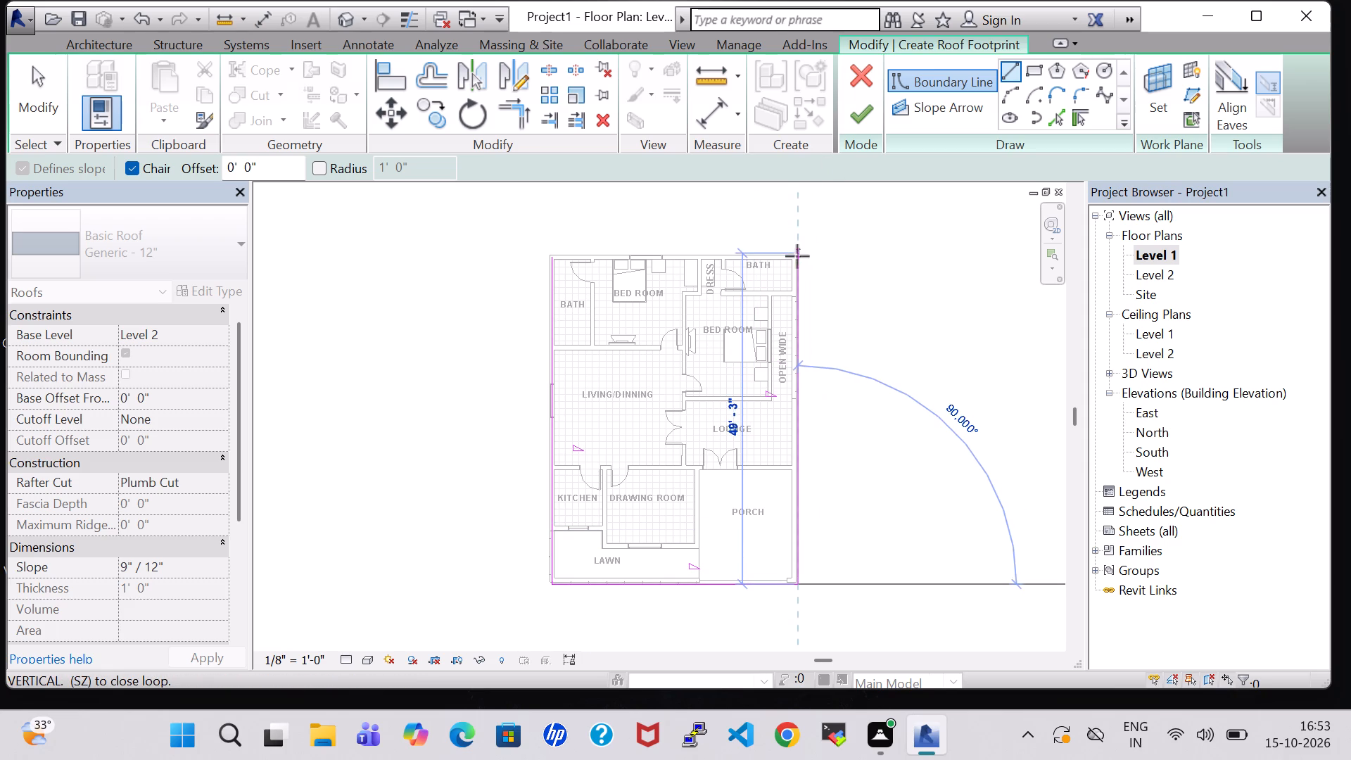
{"action": "left_click", "coordinate": [797, 256]}
{"action": "left_click", "coordinate": [545, 256]}
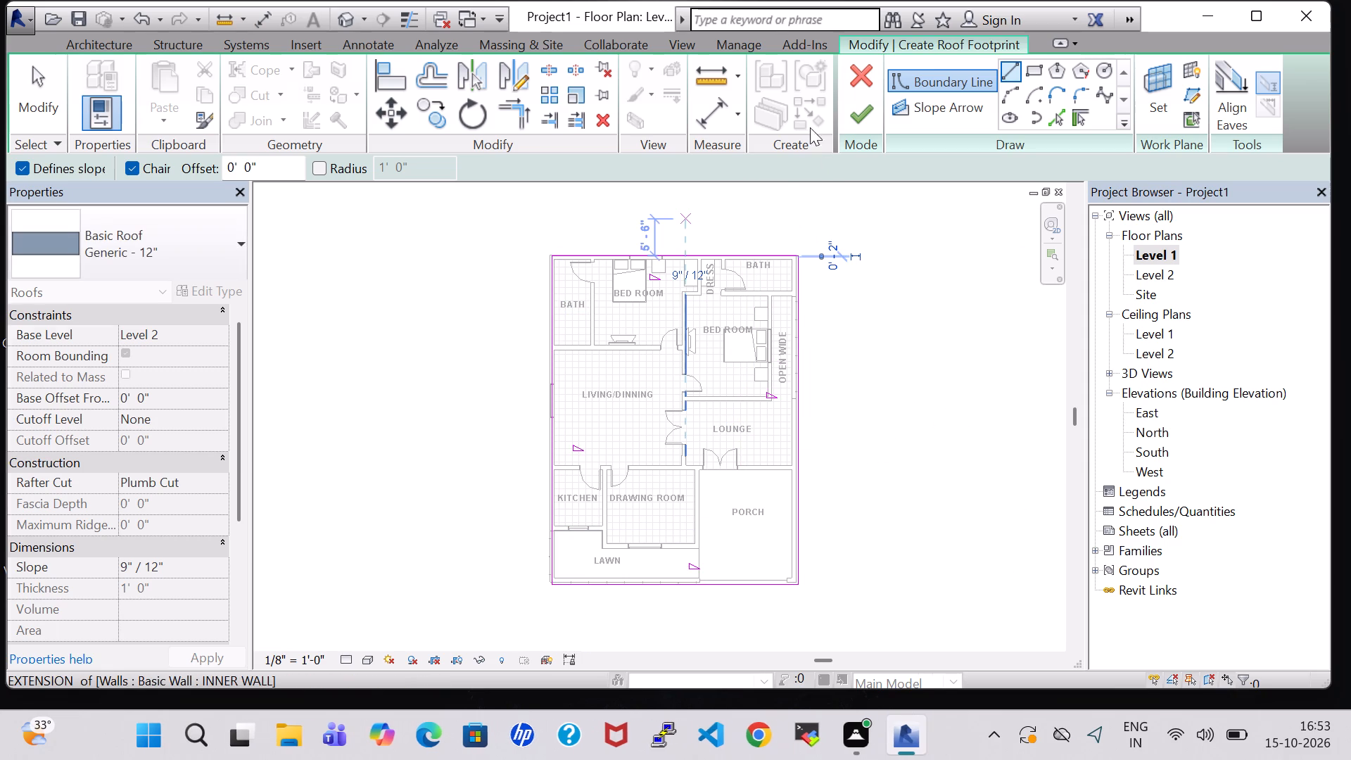
{"action": "left_click", "coordinate": [852, 122]}
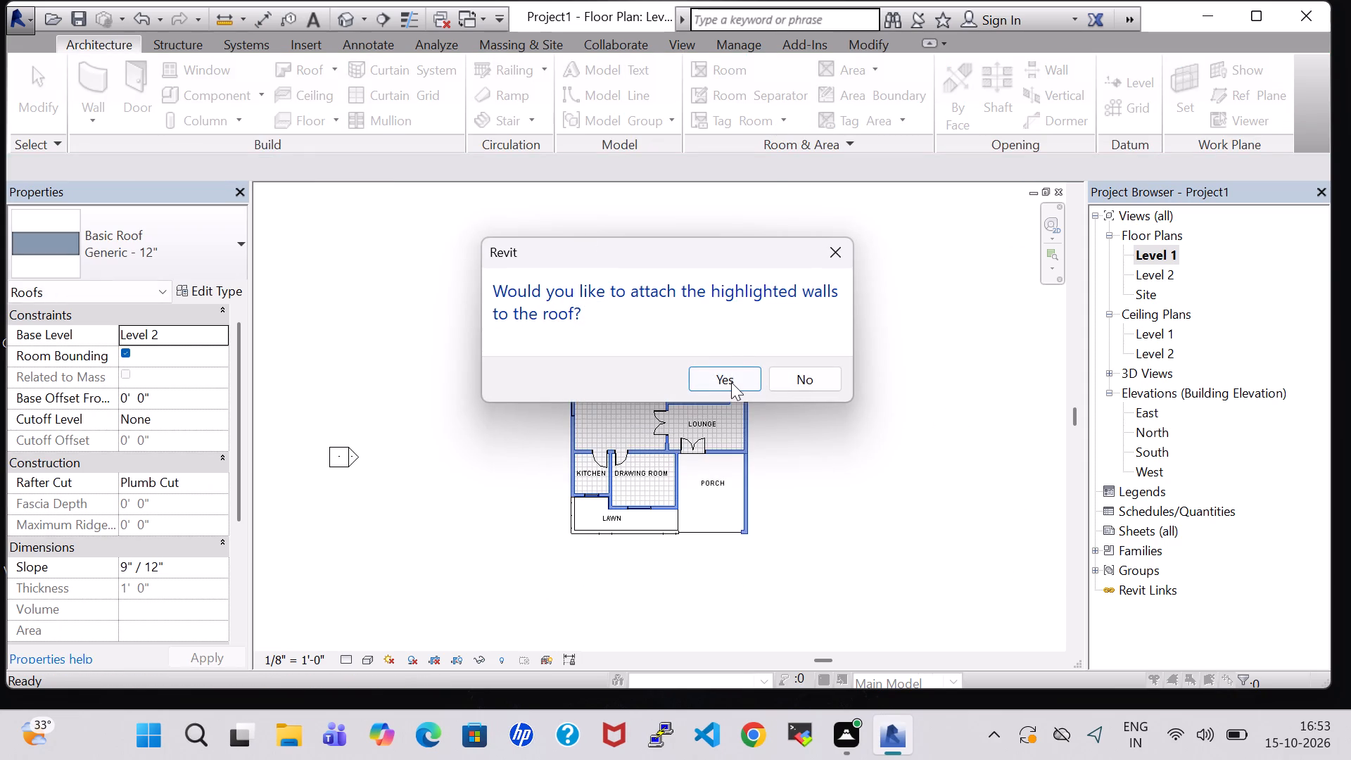
{"action": "left_click", "coordinate": [731, 382]}
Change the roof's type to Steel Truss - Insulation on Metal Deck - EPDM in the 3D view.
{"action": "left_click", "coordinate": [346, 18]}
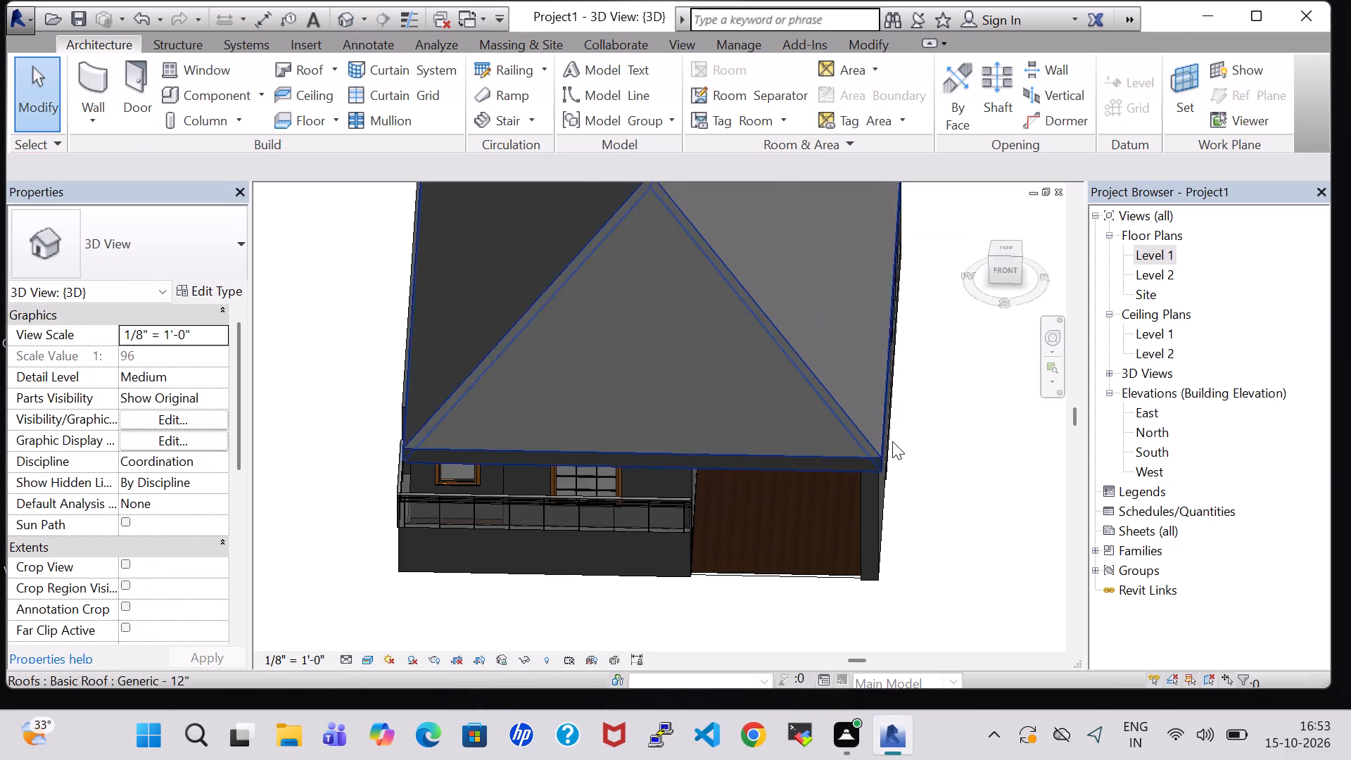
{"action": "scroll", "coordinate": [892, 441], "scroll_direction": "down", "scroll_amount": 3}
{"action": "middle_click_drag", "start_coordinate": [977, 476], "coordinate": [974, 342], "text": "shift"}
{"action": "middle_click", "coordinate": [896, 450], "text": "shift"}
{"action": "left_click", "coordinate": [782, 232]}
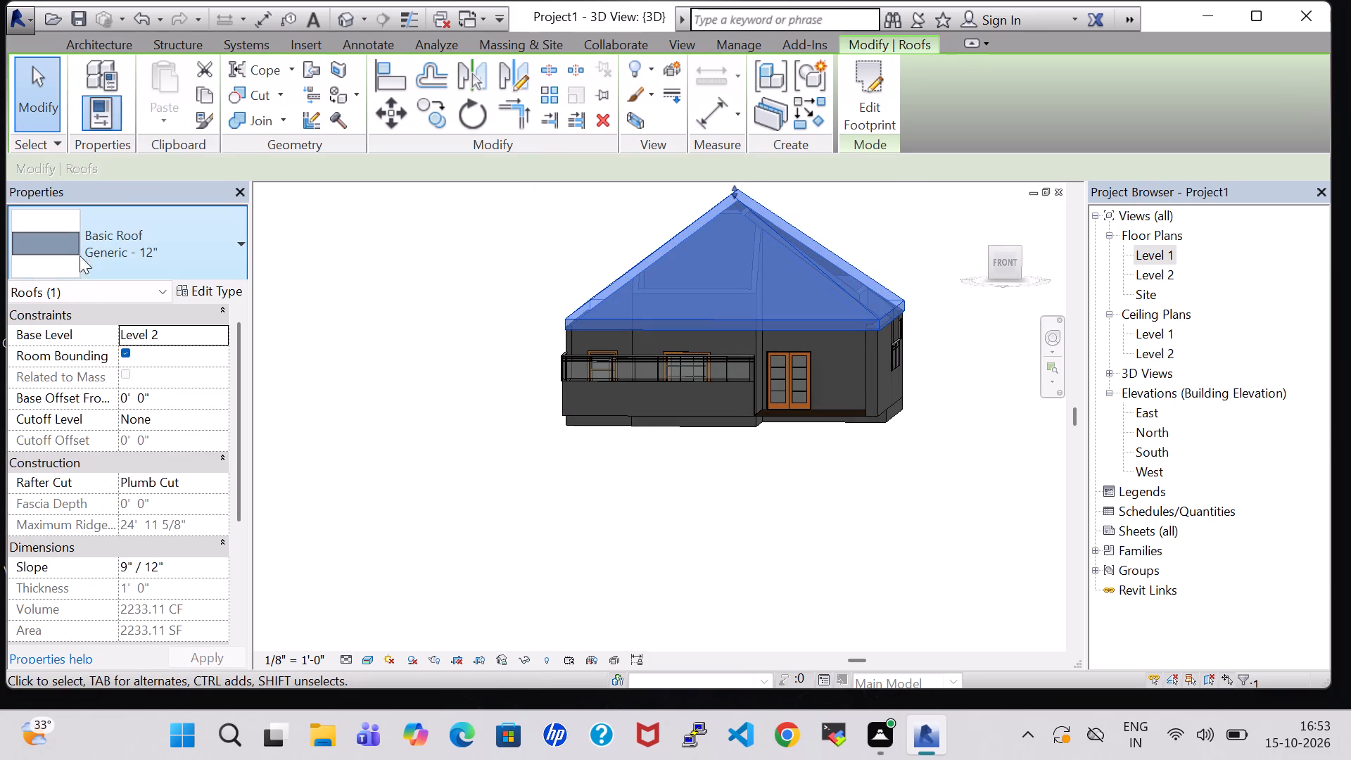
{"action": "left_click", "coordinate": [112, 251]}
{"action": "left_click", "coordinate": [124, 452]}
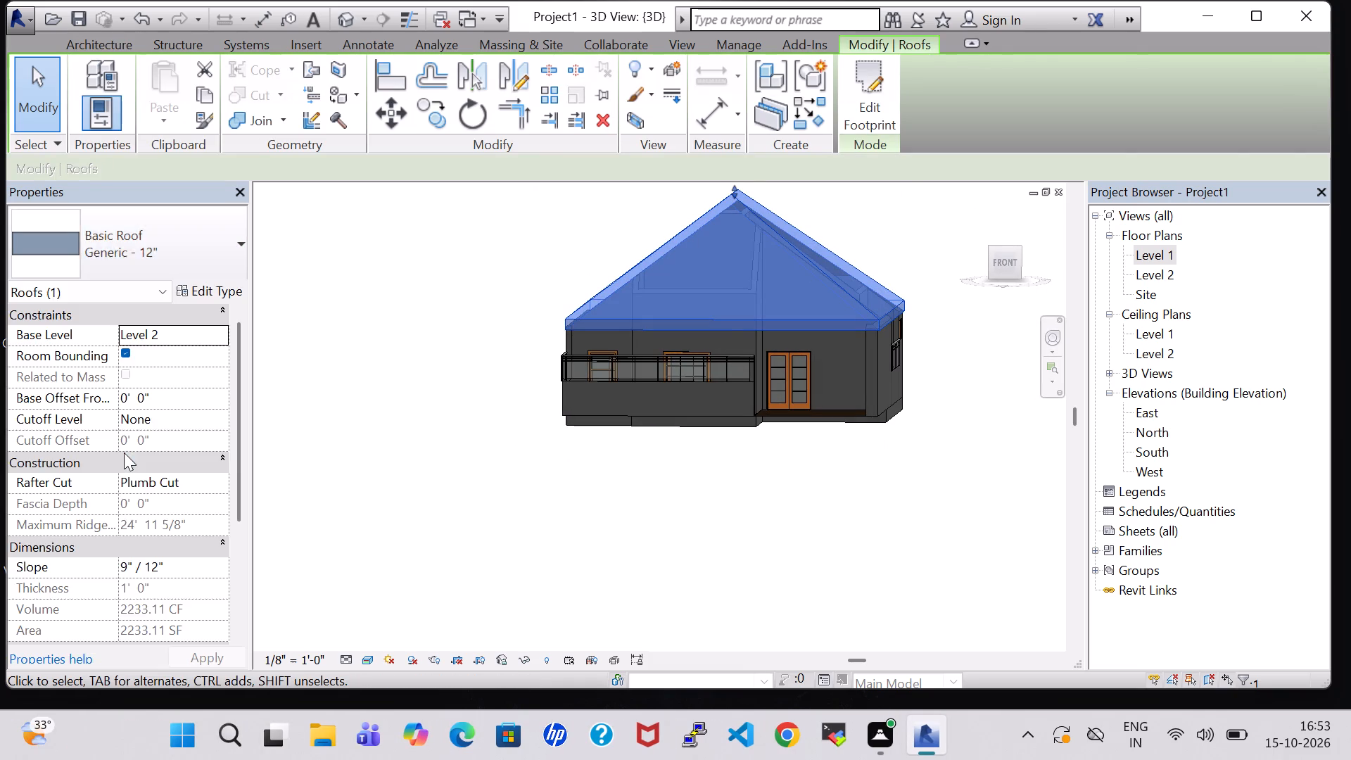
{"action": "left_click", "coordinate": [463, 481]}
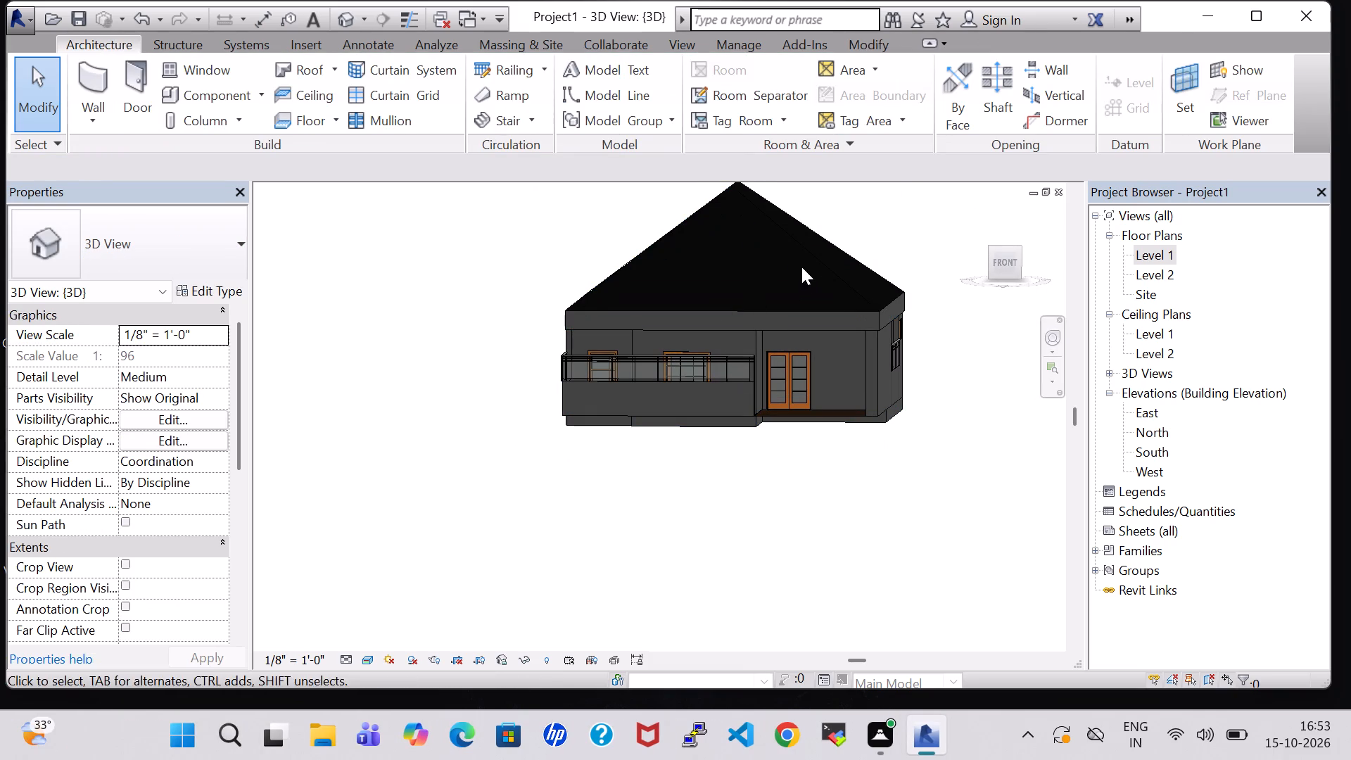
Change the roof's type to Wood Rafter 8" - Asphalt Shingle - Insulated.
{"action": "left_click", "coordinate": [803, 240]}
{"action": "left_click", "coordinate": [213, 246]}
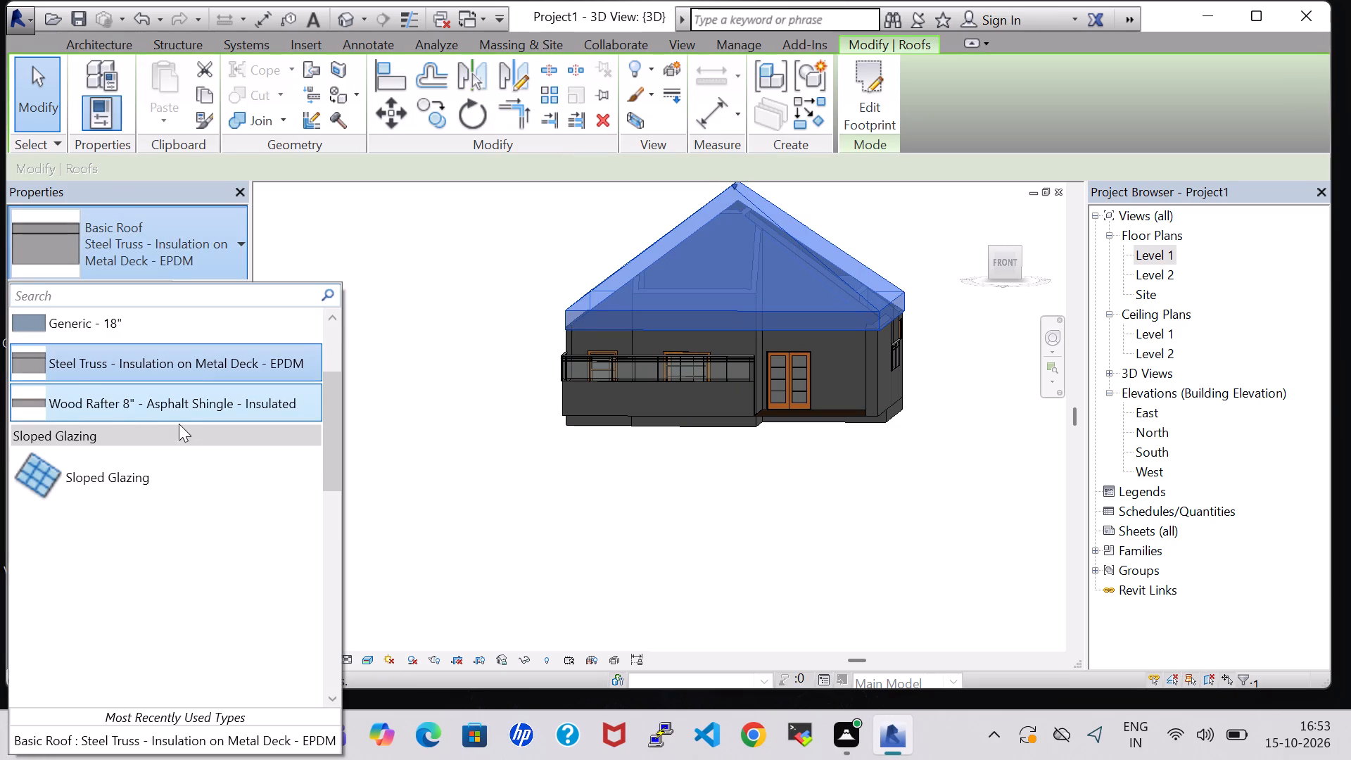
{"action": "left_click", "coordinate": [177, 419]}
{"action": "left_click", "coordinate": [462, 460]}
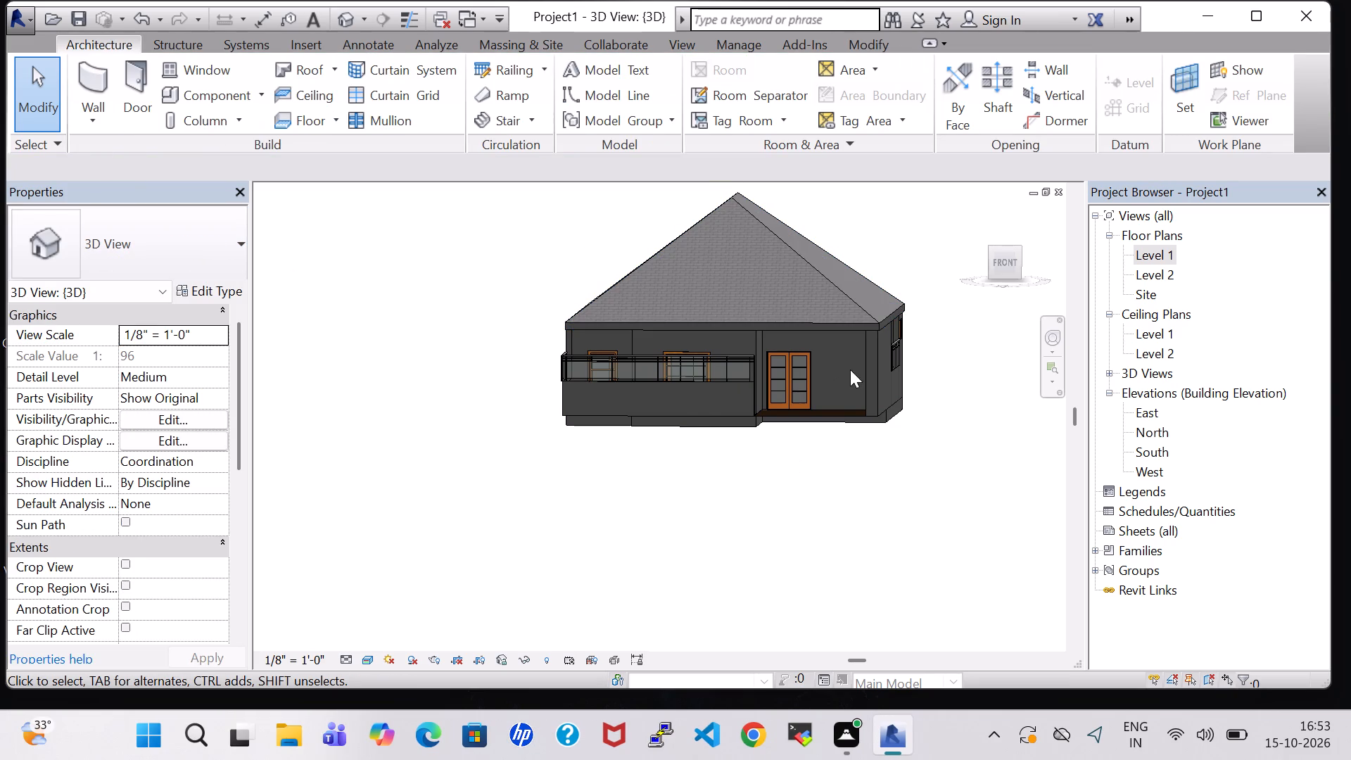
From the kitchen's outer wall on the Level 1 plan, set the Generic - 8" wall type's structure material to Brick, Common.
{"action": "double_click", "coordinate": [1172, 256]}
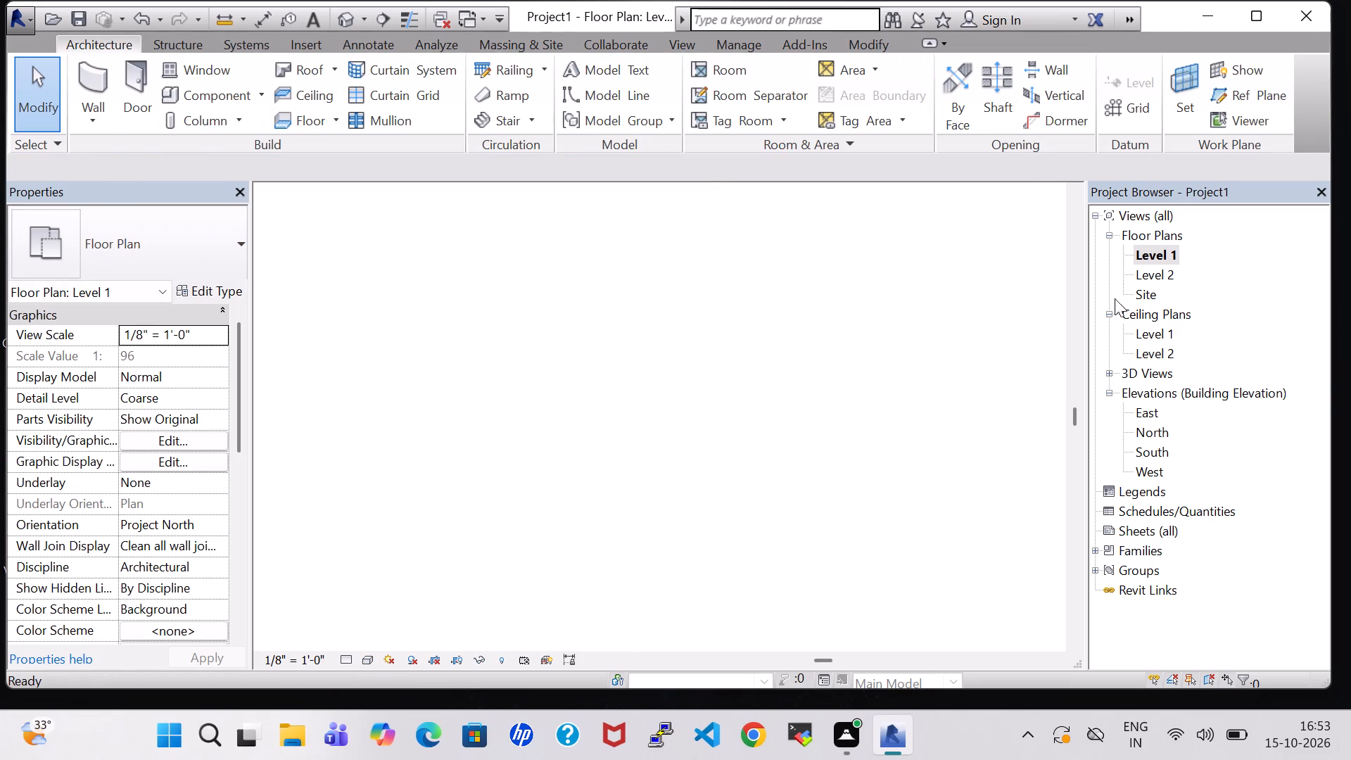
{"action": "scroll", "coordinate": [1042, 338], "scroll_direction": "down", "scroll_amount": 1}
{"action": "left_click", "coordinate": [686, 546]}
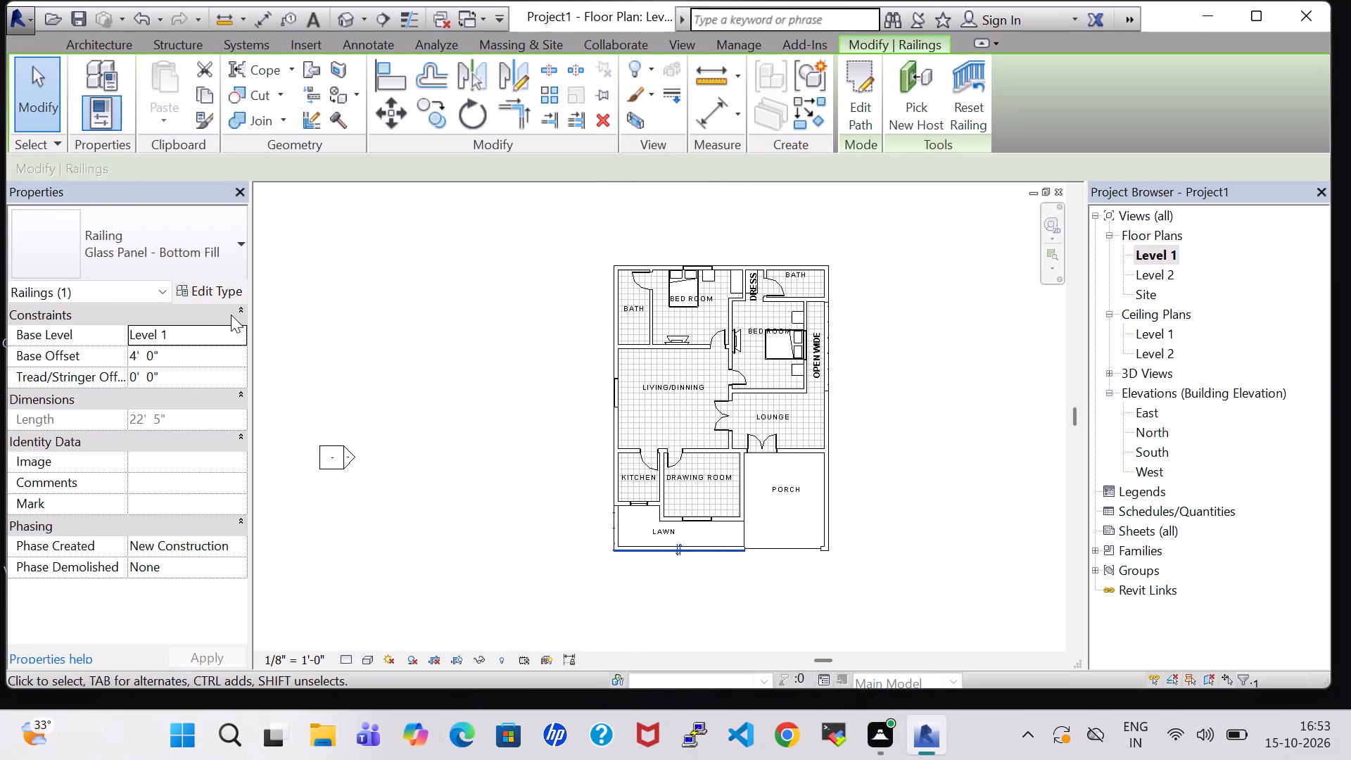
{"action": "scroll", "coordinate": [570, 482], "scroll_direction": "up", "scroll_amount": 4}
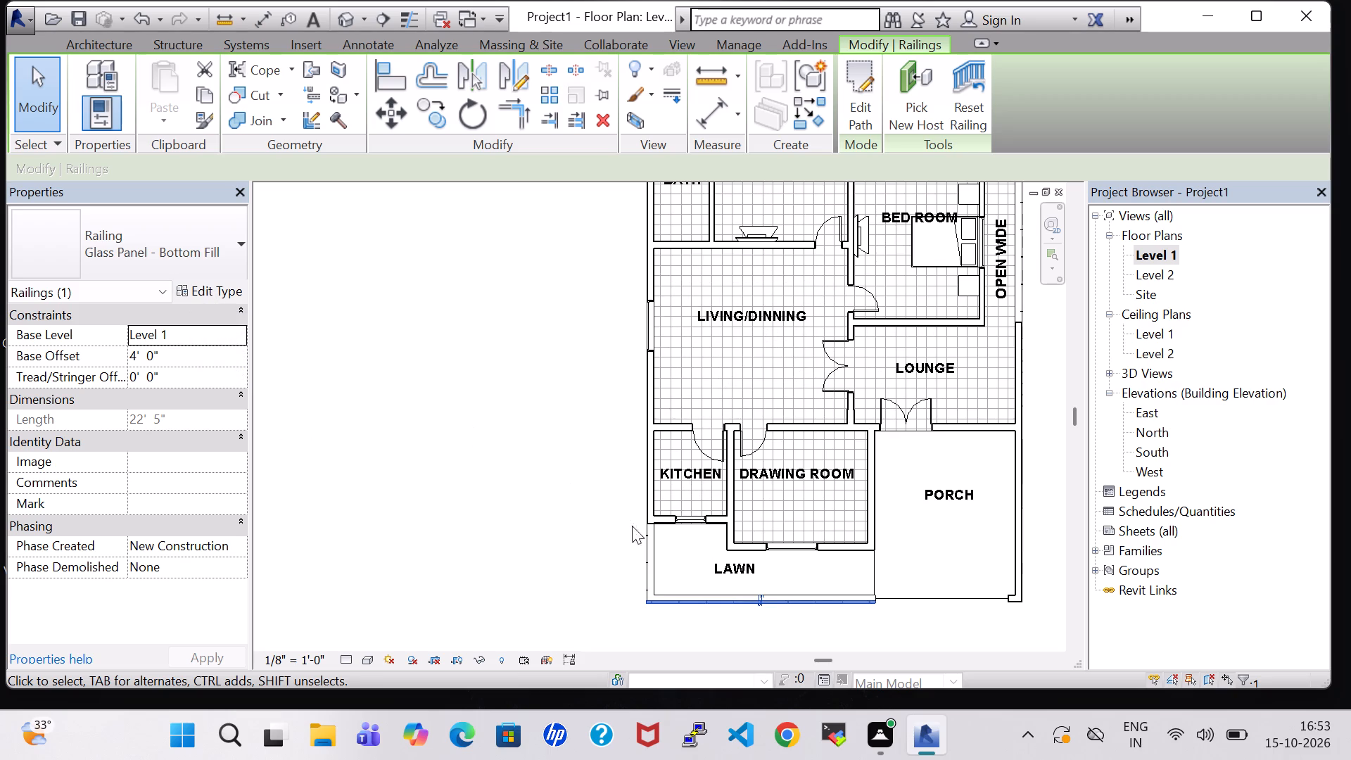
{"action": "scroll", "coordinate": [552, 545], "scroll_direction": "up", "scroll_amount": 4}
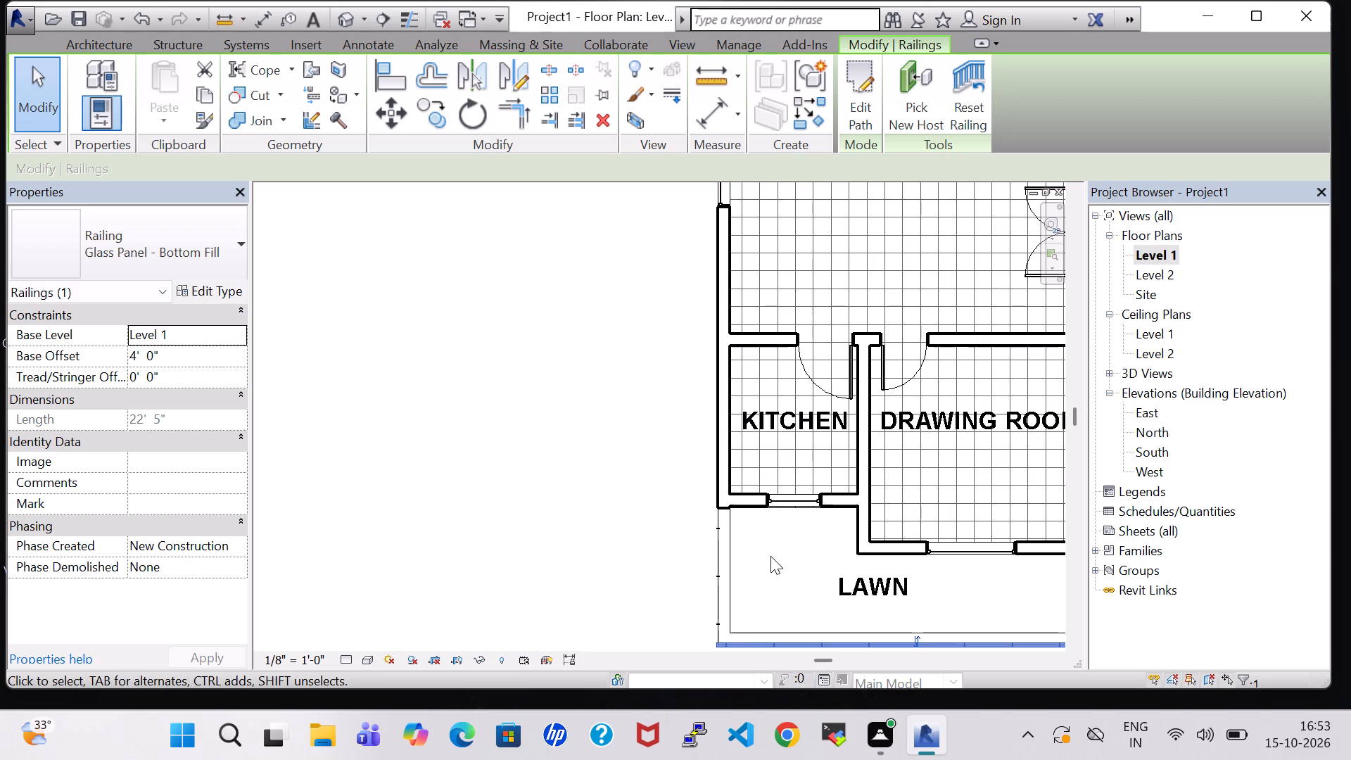
{"action": "left_click", "coordinate": [724, 557]}
{"action": "left_click", "coordinate": [564, 566]}
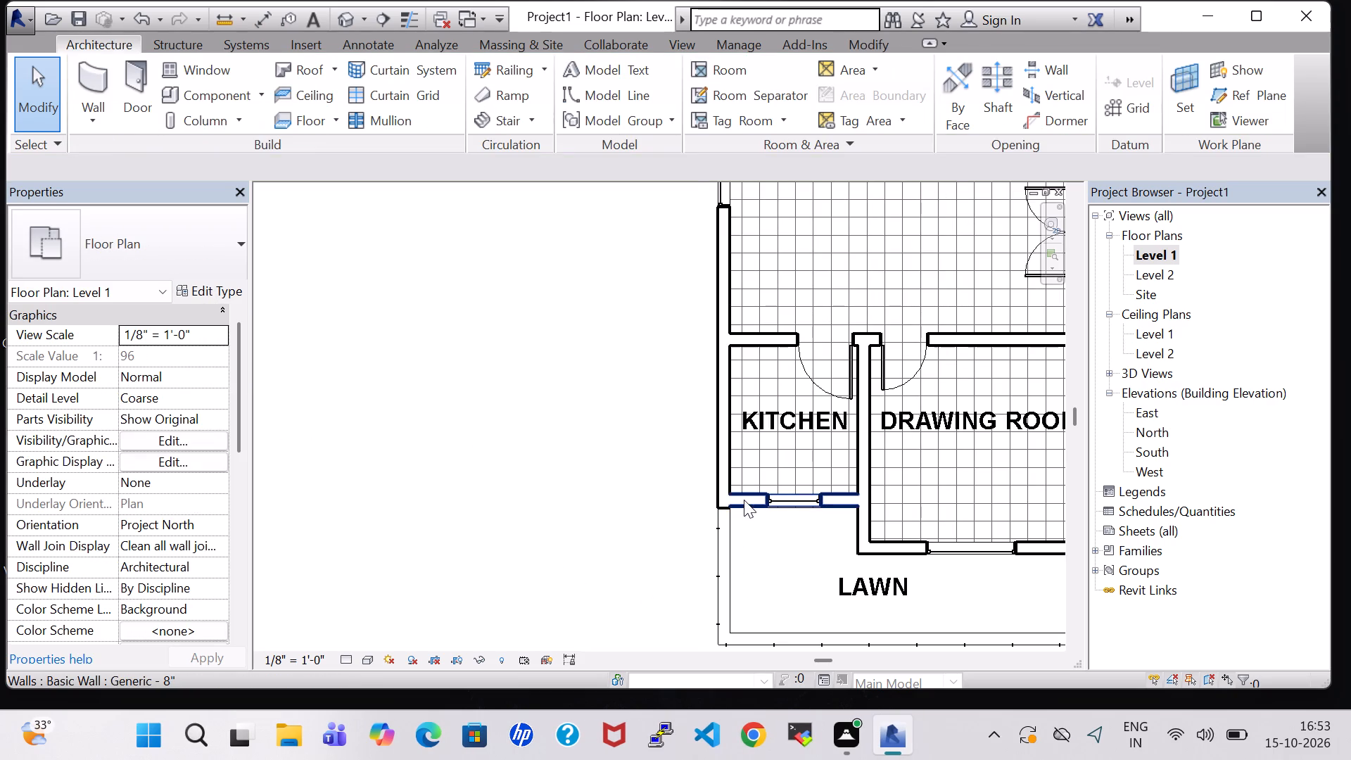
{"action": "left_click", "coordinate": [723, 493]}
{"action": "left_click", "coordinate": [212, 293]}
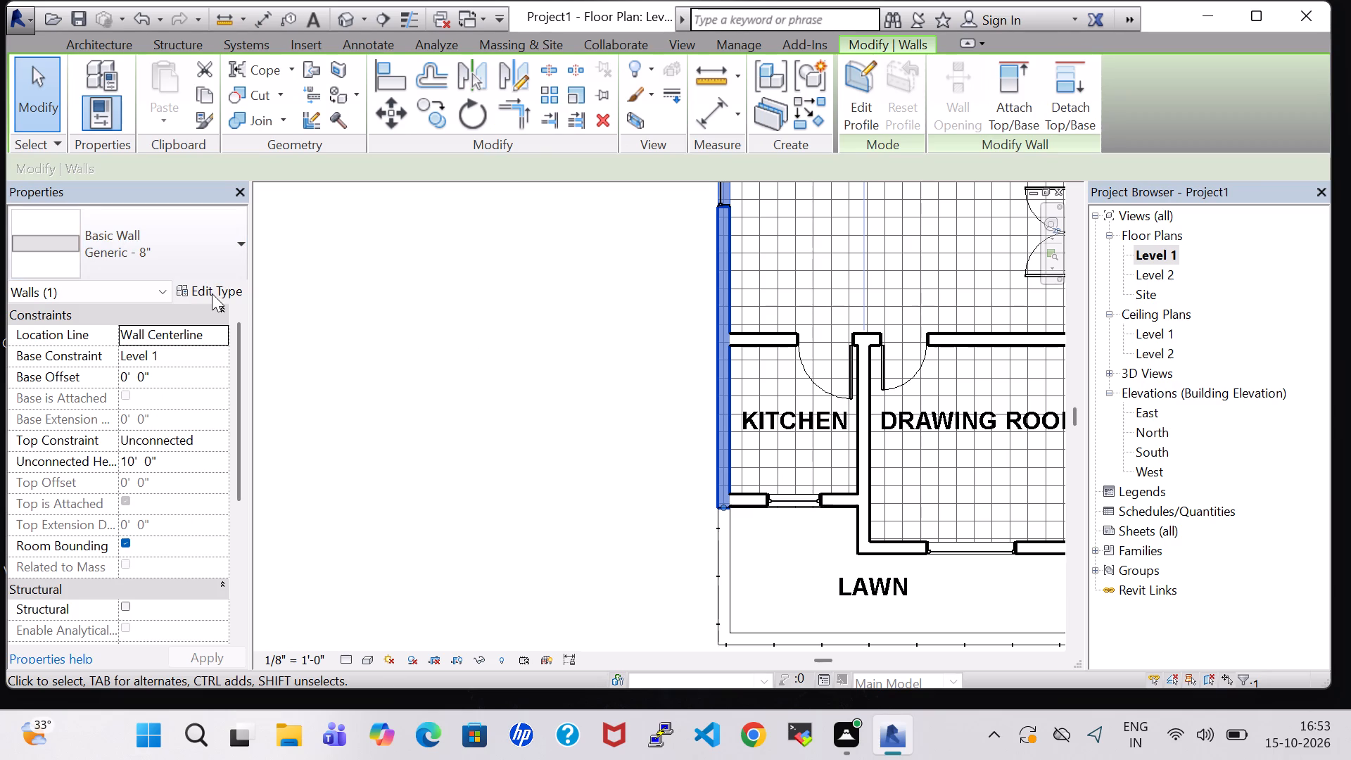
{"action": "left_click", "coordinate": [1129, 314]}
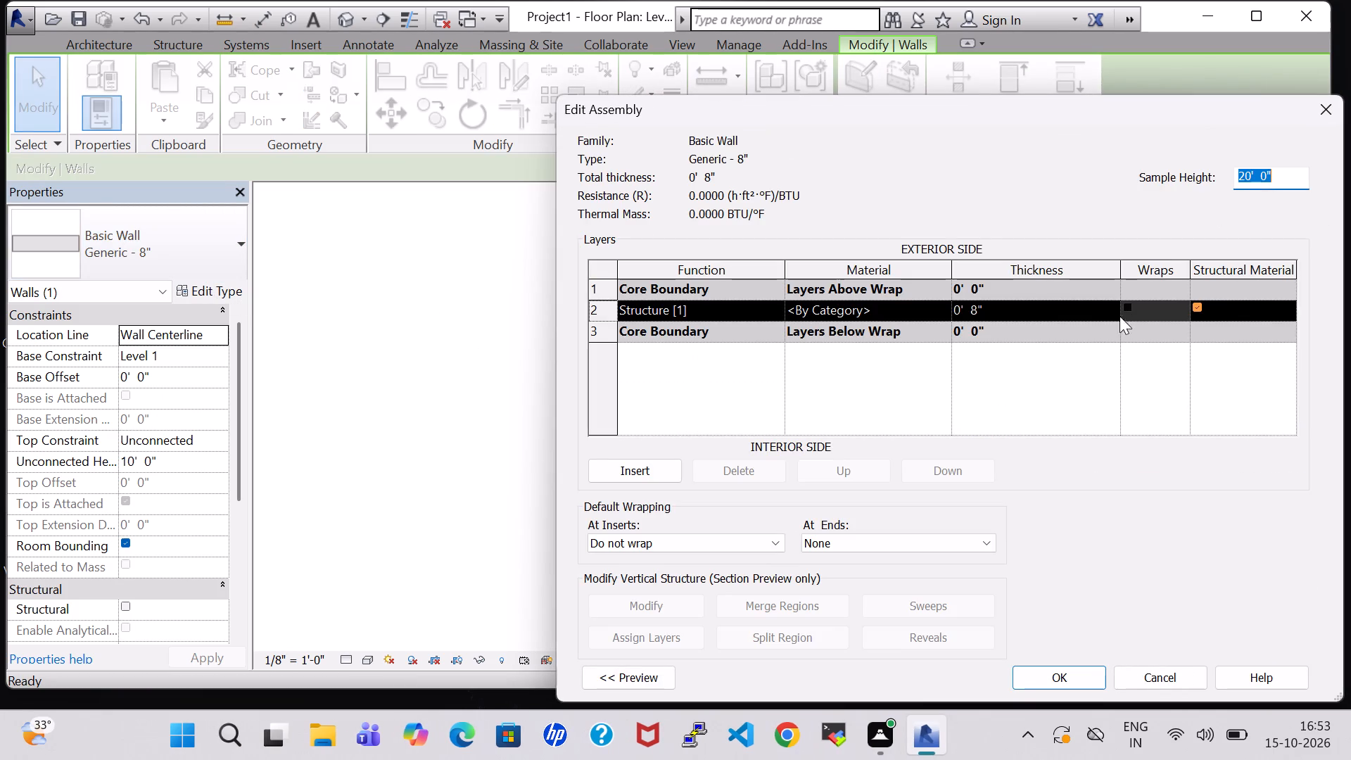
{"action": "left_click", "coordinate": [911, 314]}
{"action": "left_click", "coordinate": [945, 308]}
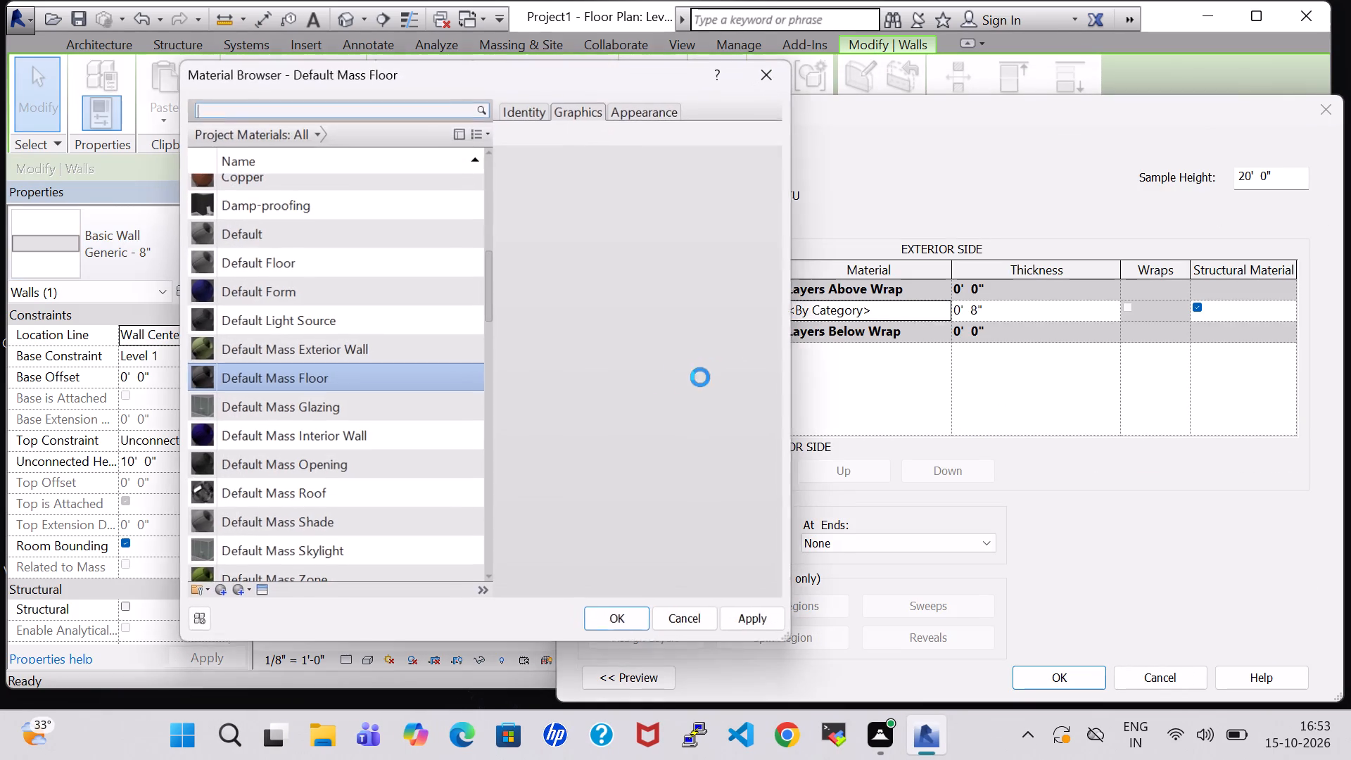
{"action": "scroll", "coordinate": [334, 517], "scroll_direction": "down", "scroll_amount": 3}
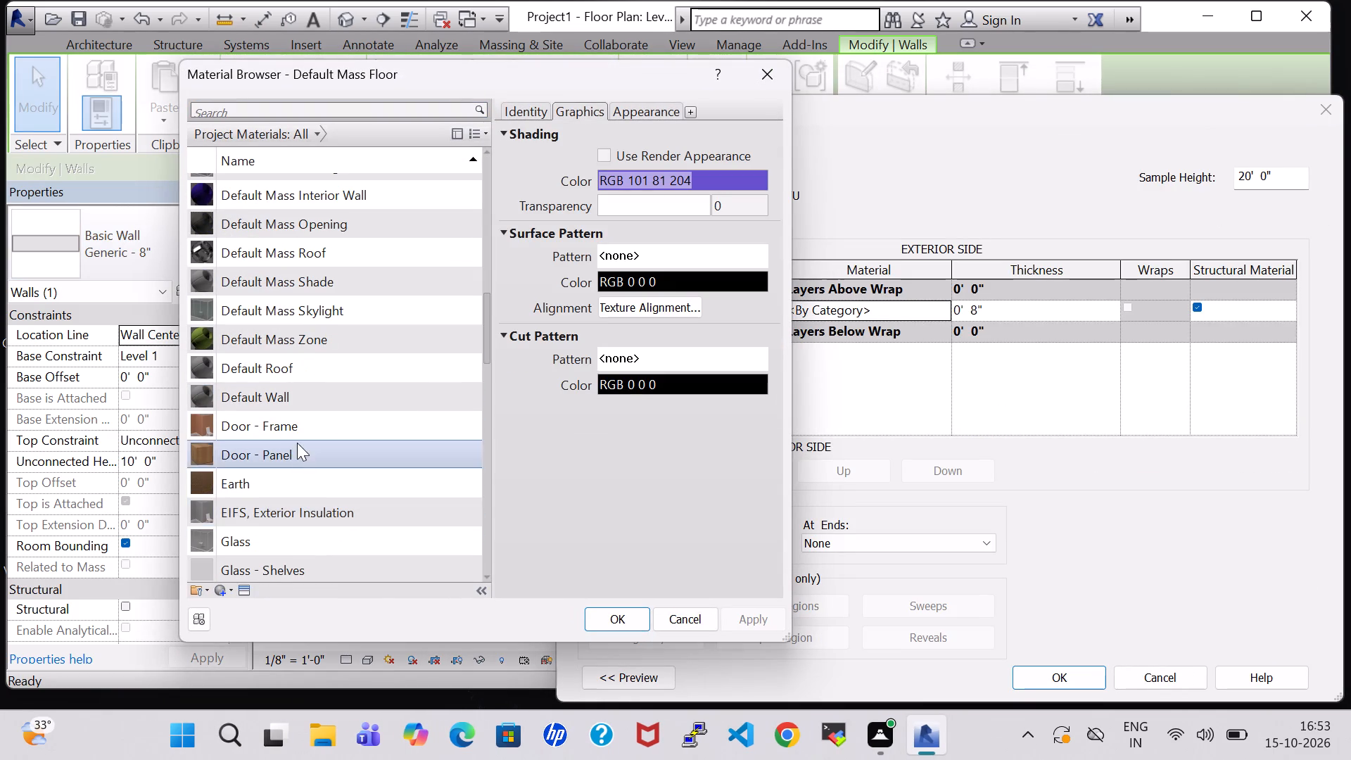
{"action": "scroll", "coordinate": [297, 438], "scroll_direction": "down", "scroll_amount": 3}
{"action": "scroll", "coordinate": [297, 438], "scroll_direction": "up", "scroll_amount": 12}
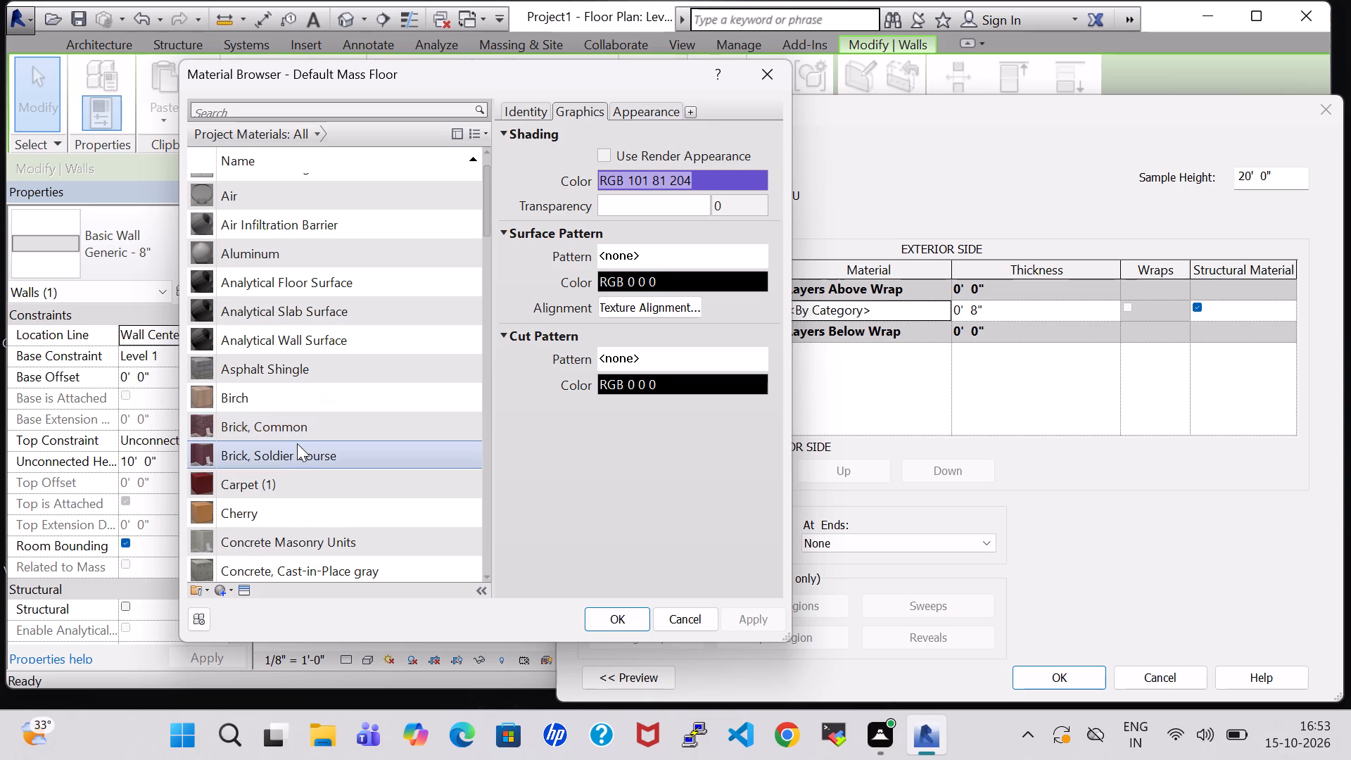
{"action": "left_click", "coordinate": [286, 424]}
{"action": "left_click", "coordinate": [598, 621]}
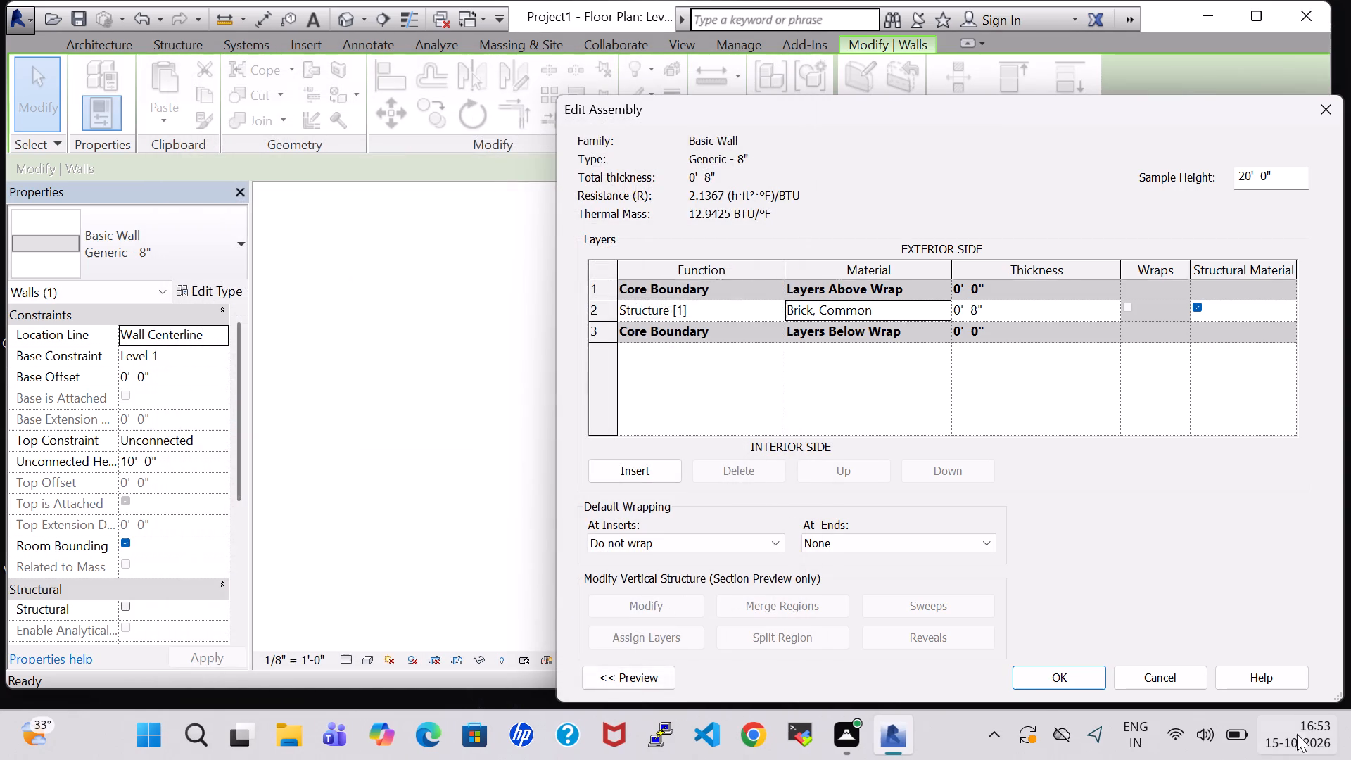
{"action": "left_click", "coordinate": [1070, 672]}
{"action": "left_click", "coordinate": [1277, 674]}
{"action": "left_click", "coordinate": [1062, 679]}
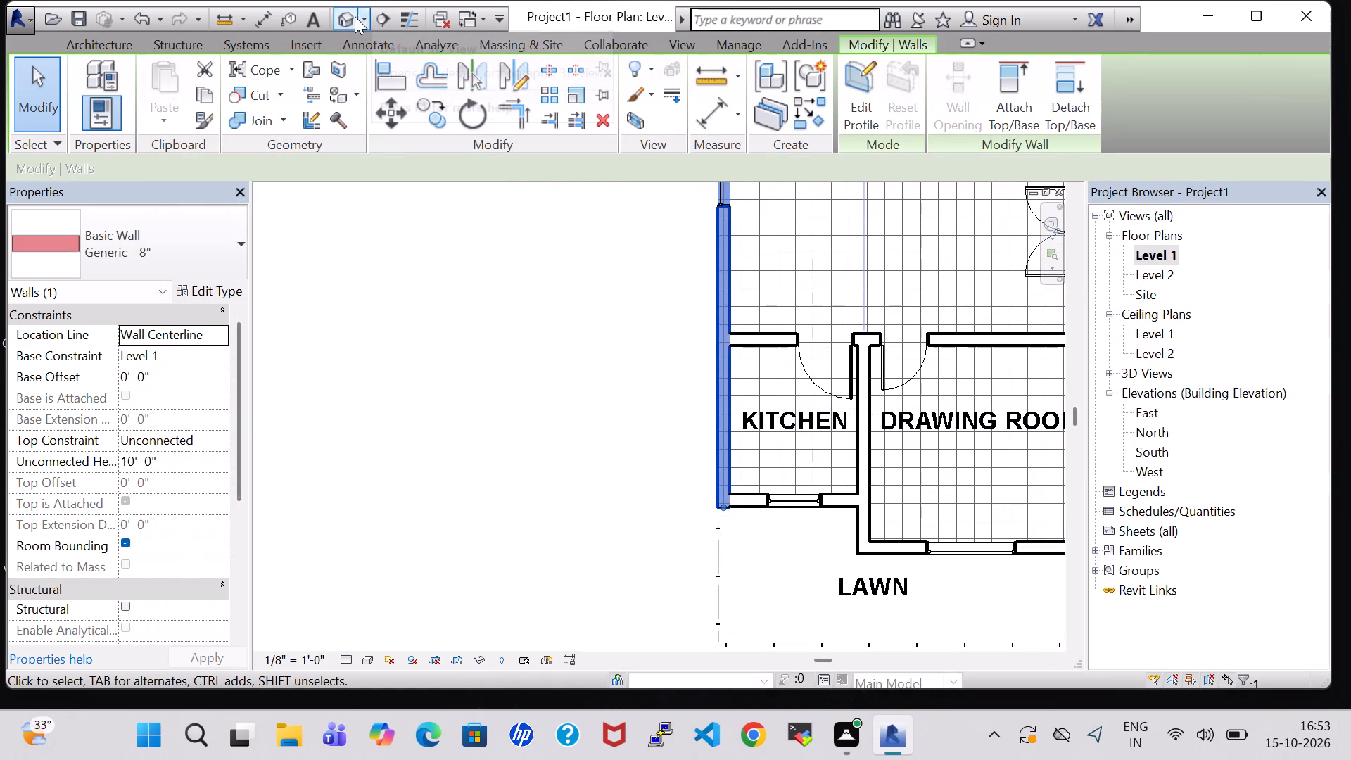
Hide the Roofs category in the 3D view's visibility overrides.
{"action": "left_click", "coordinate": [349, 17]}
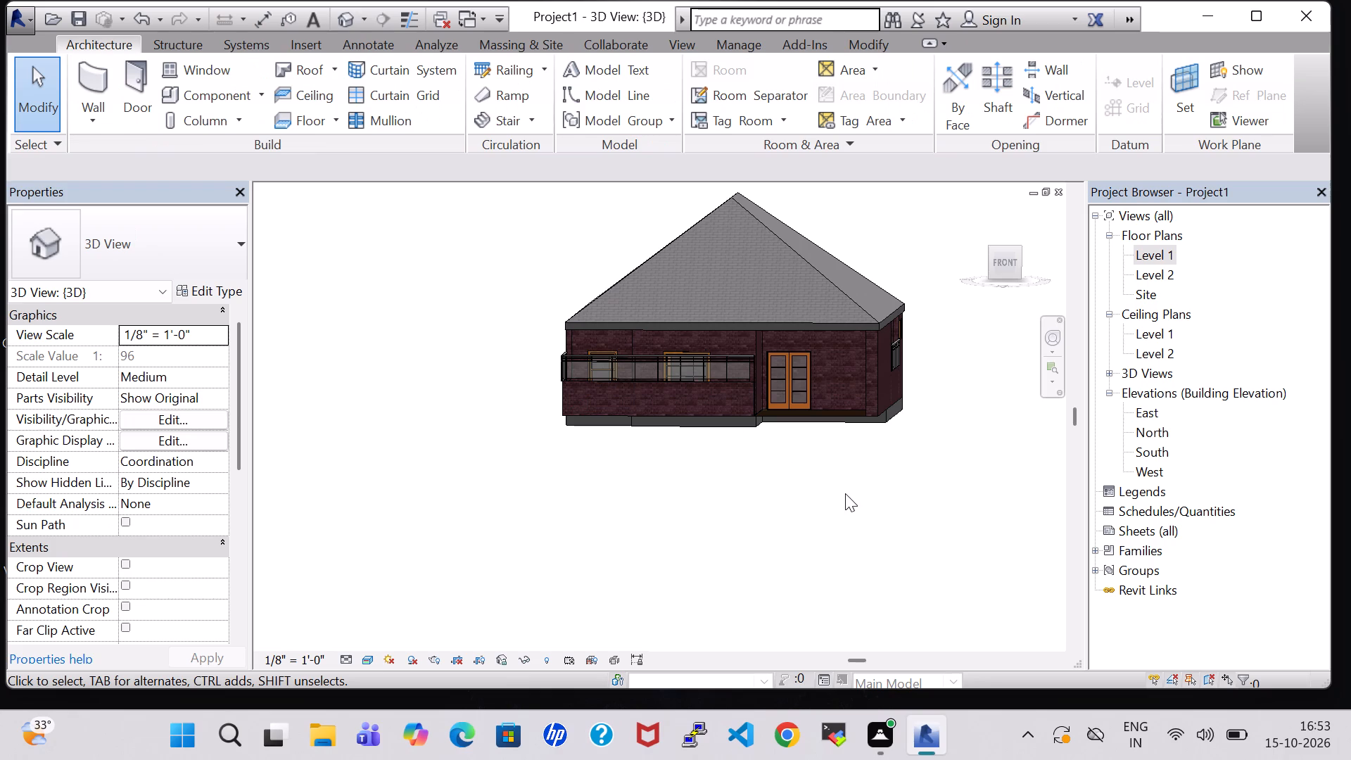
{"action": "middle_click_drag", "start_coordinate": [841, 493], "coordinate": [963, 599], "text": "shift"}
{"action": "type", "text": "VV"}
{"action": "left_click", "coordinate": [277, 299]}
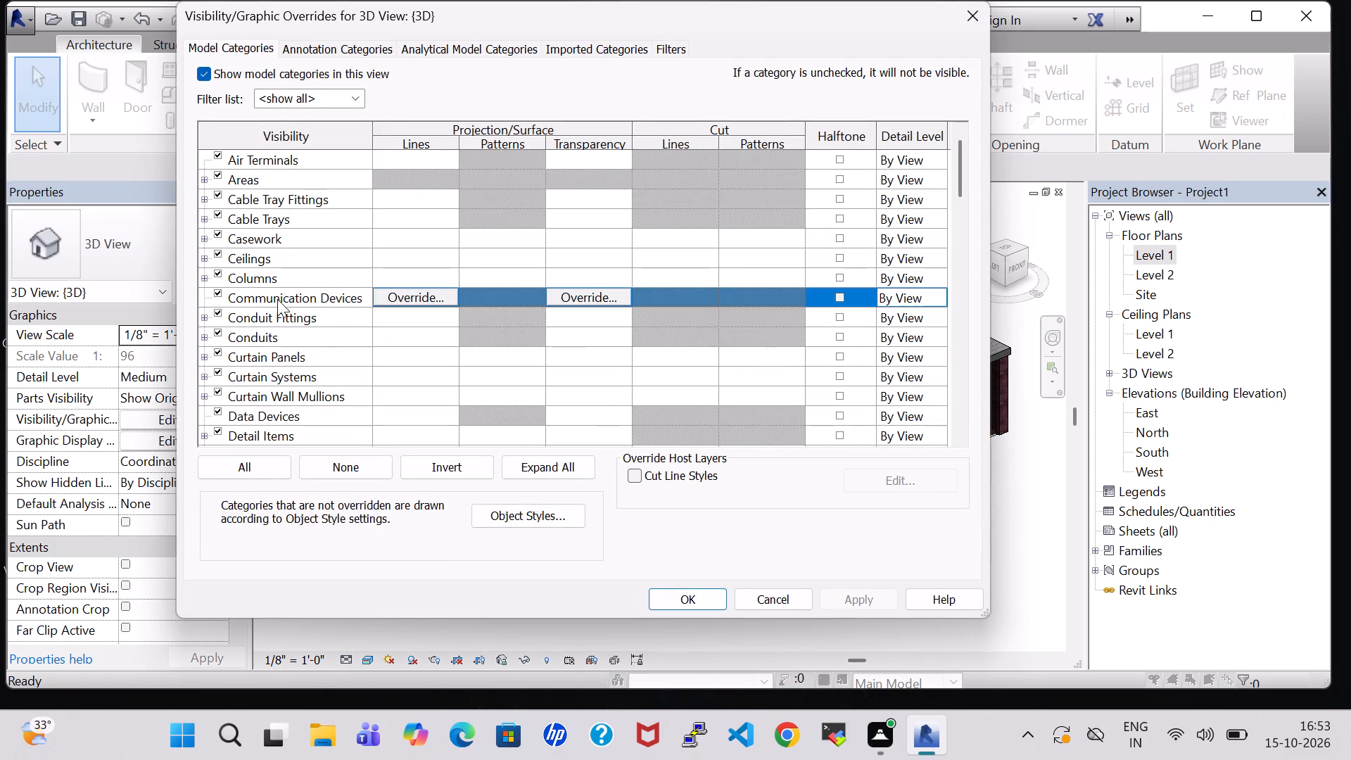
{"action": "key", "text": "r"}
{"action": "scroll", "coordinate": [277, 299], "scroll_direction": "down", "scroll_amount": 3}
{"action": "scroll", "coordinate": [262, 381], "scroll_direction": "down", "scroll_amount": 2}
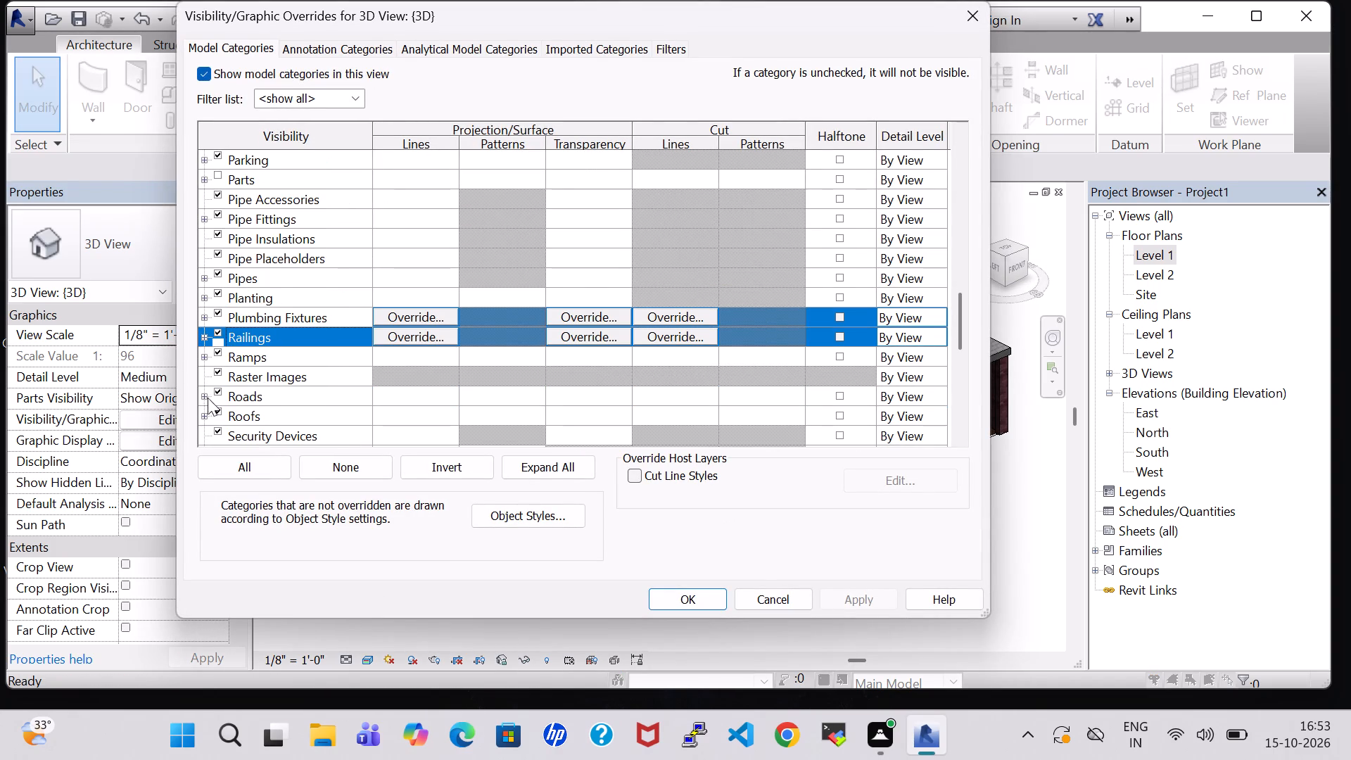
{"action": "left_click", "coordinate": [215, 392]}
{"action": "left_click", "coordinate": [865, 606]}
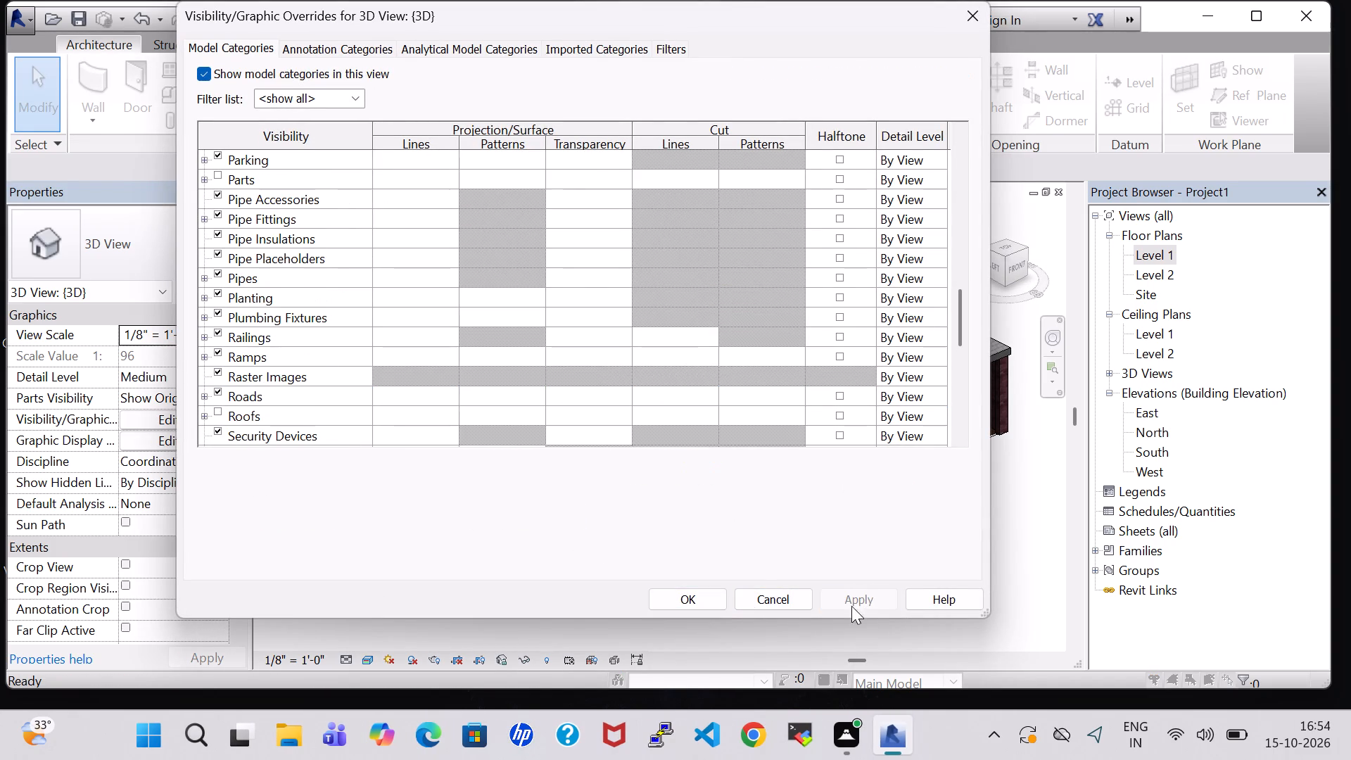
{"action": "left_click", "coordinate": [708, 601]}
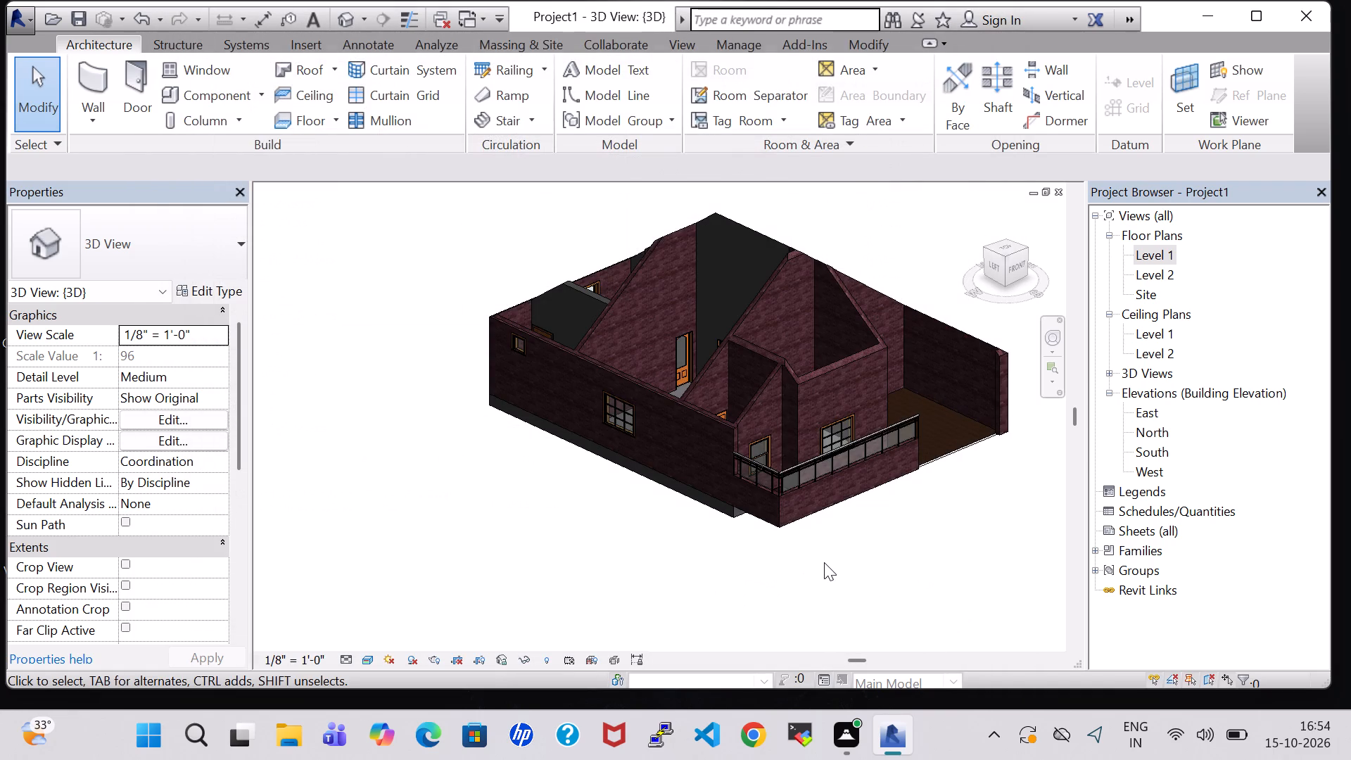
Set the INNER WALL type's structure material to Brick, Soldier Course from an interior wall in the 3D view.
{"action": "middle_click_drag", "start_coordinate": [828, 559], "coordinate": [868, 624], "text": "shift"}
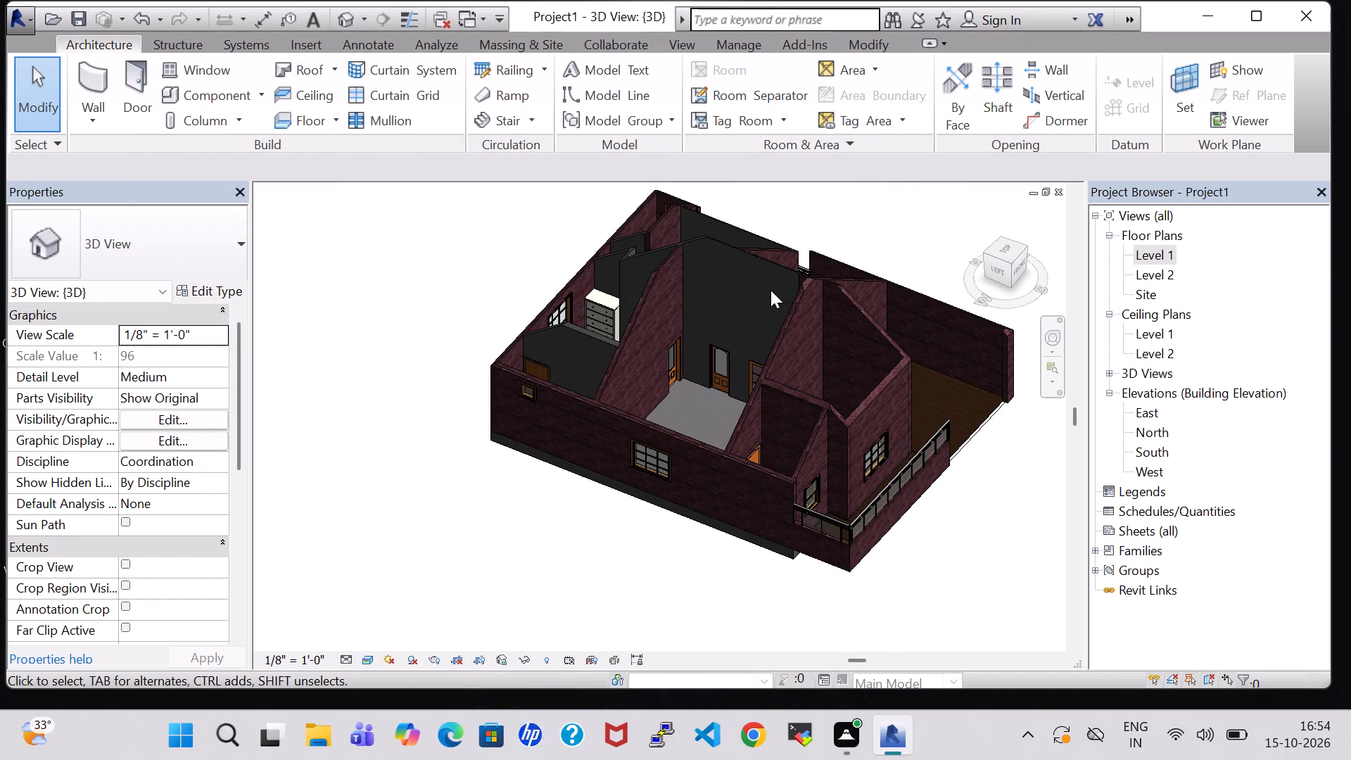
{"action": "left_click", "coordinate": [749, 260]}
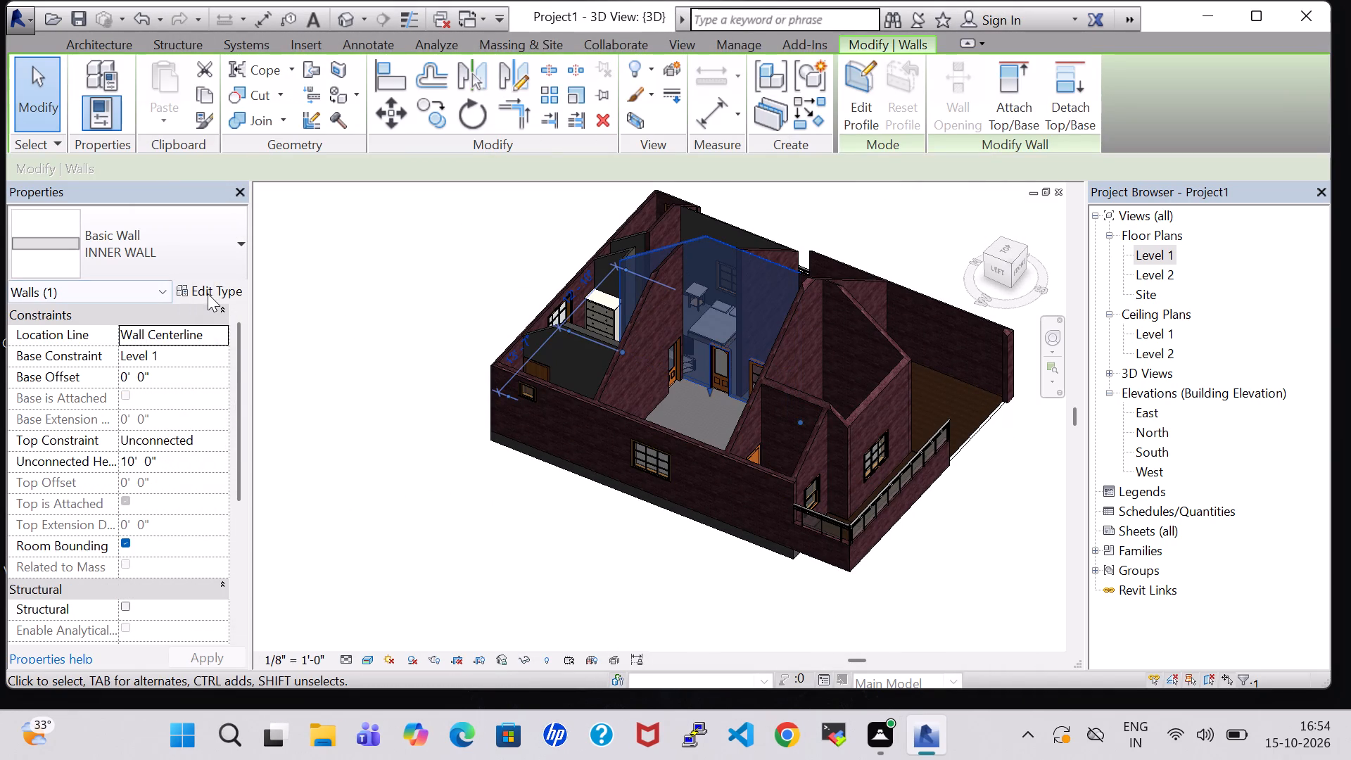
{"action": "left_click", "coordinate": [208, 293]}
{"action": "left_click", "coordinate": [1117, 320]}
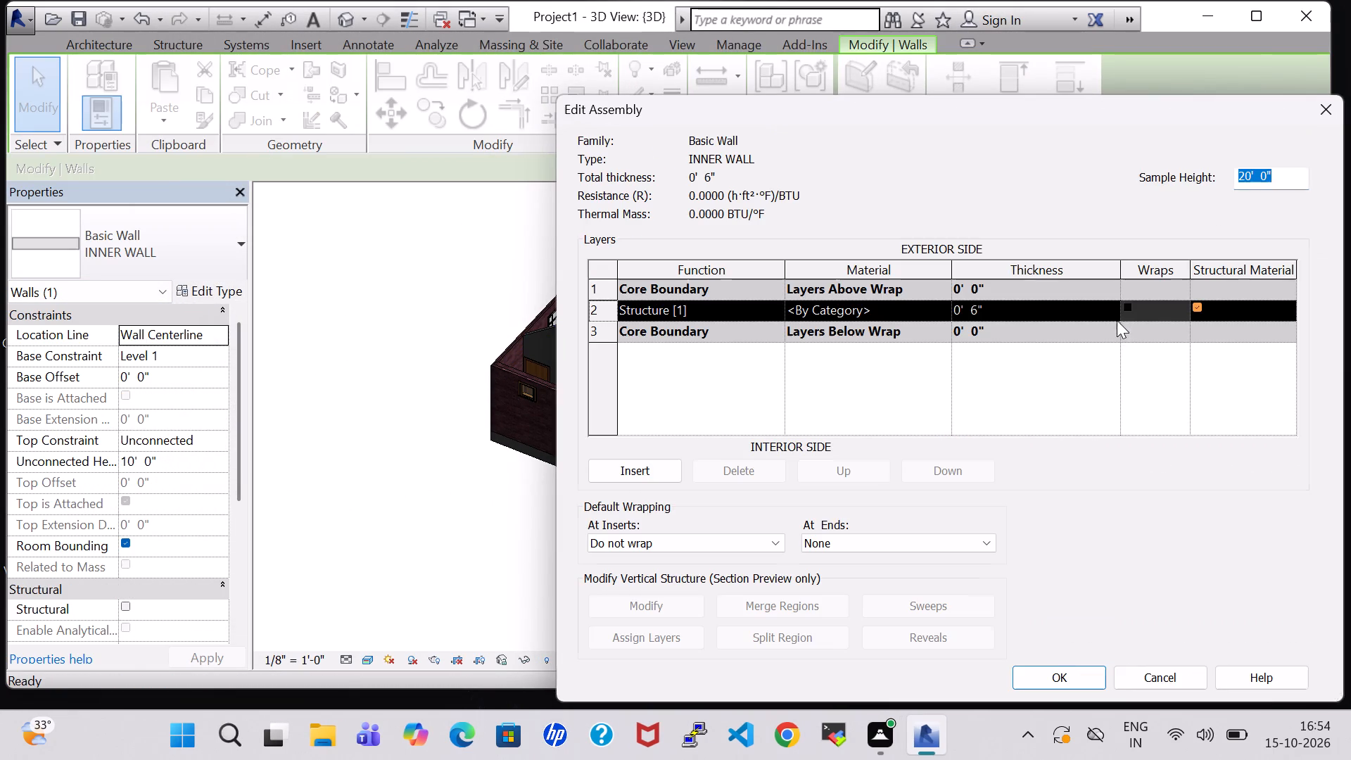
{"action": "left_click", "coordinate": [931, 312]}
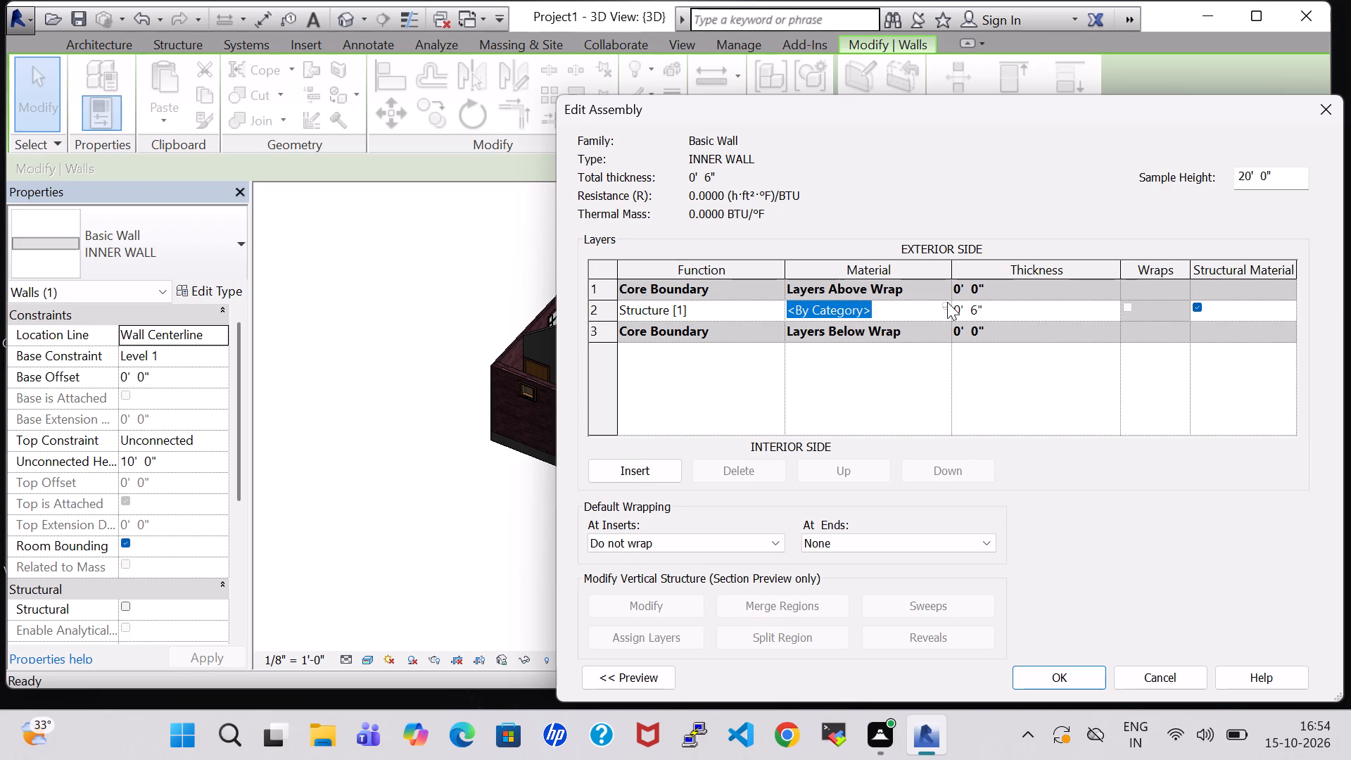
{"action": "left_click", "coordinate": [947, 302]}
{"action": "left_click", "coordinate": [398, 403]}
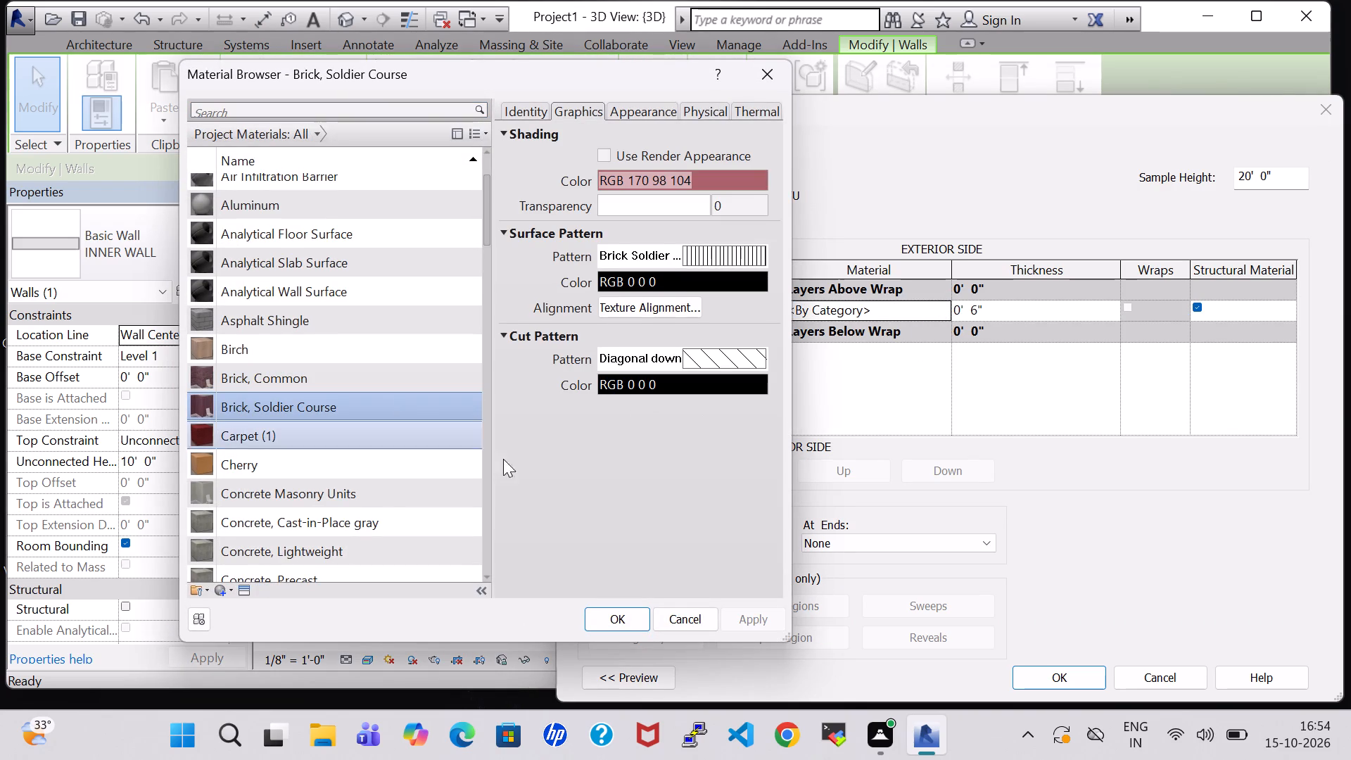
{"action": "left_click", "coordinate": [626, 622]}
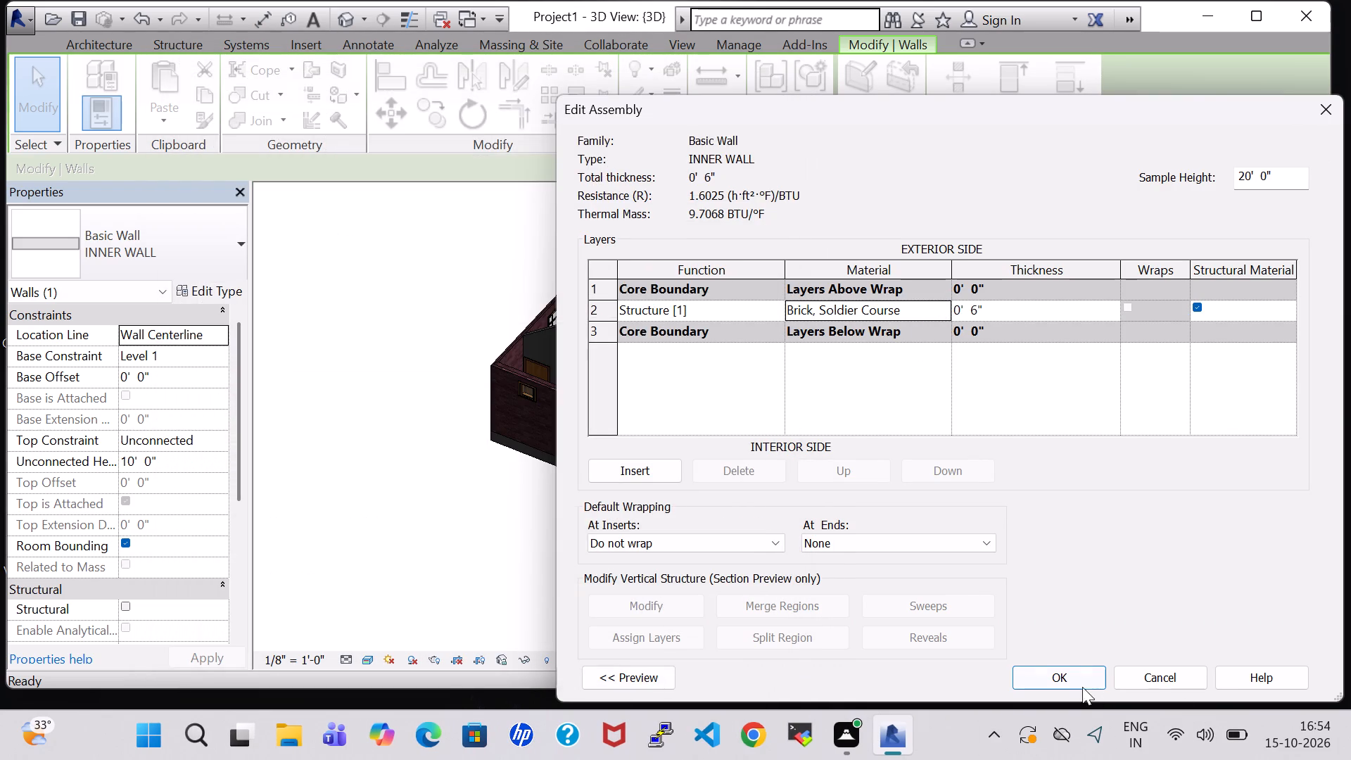
{"action": "left_click", "coordinate": [1079, 679]}
{"action": "left_click", "coordinate": [1333, 681]}
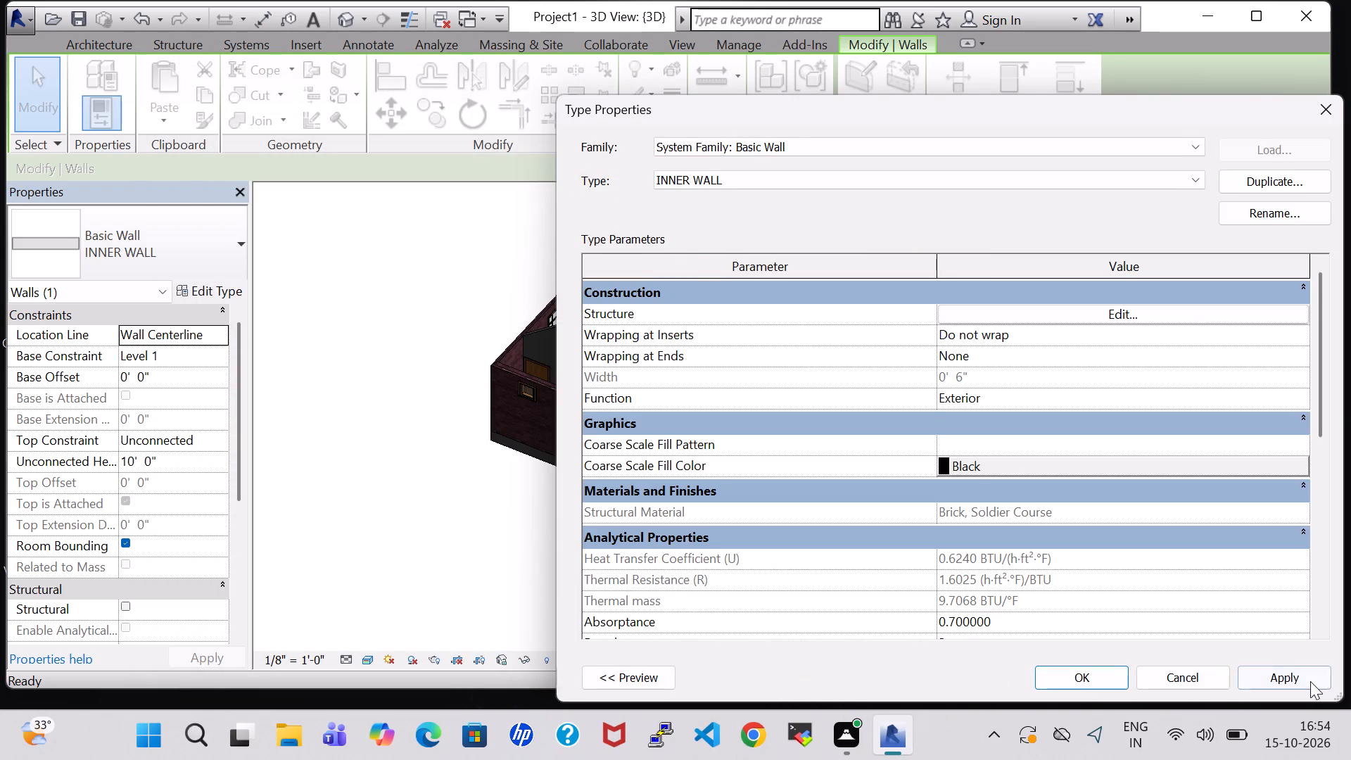
{"action": "left_click", "coordinate": [1310, 681]}
{"action": "left_click", "coordinate": [1073, 669]}
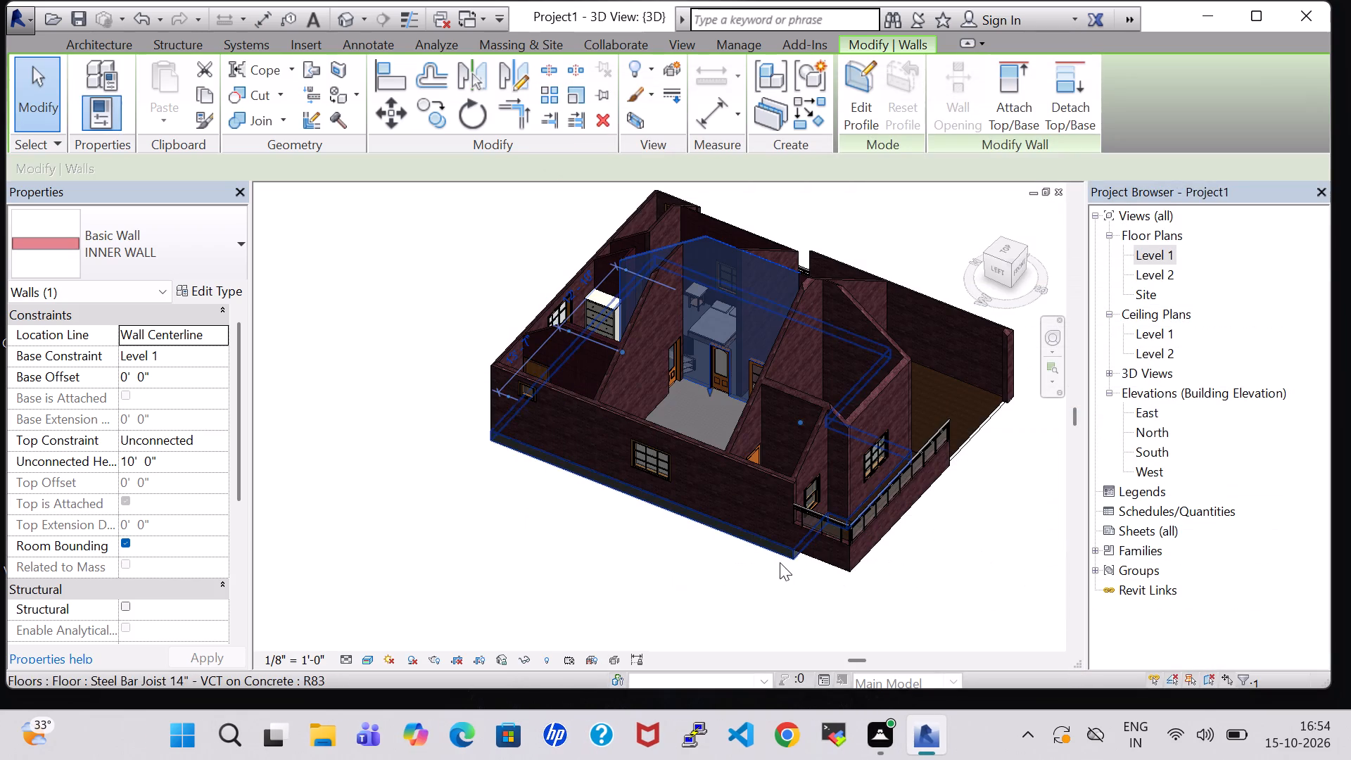
{"action": "left_click", "coordinate": [696, 577]}
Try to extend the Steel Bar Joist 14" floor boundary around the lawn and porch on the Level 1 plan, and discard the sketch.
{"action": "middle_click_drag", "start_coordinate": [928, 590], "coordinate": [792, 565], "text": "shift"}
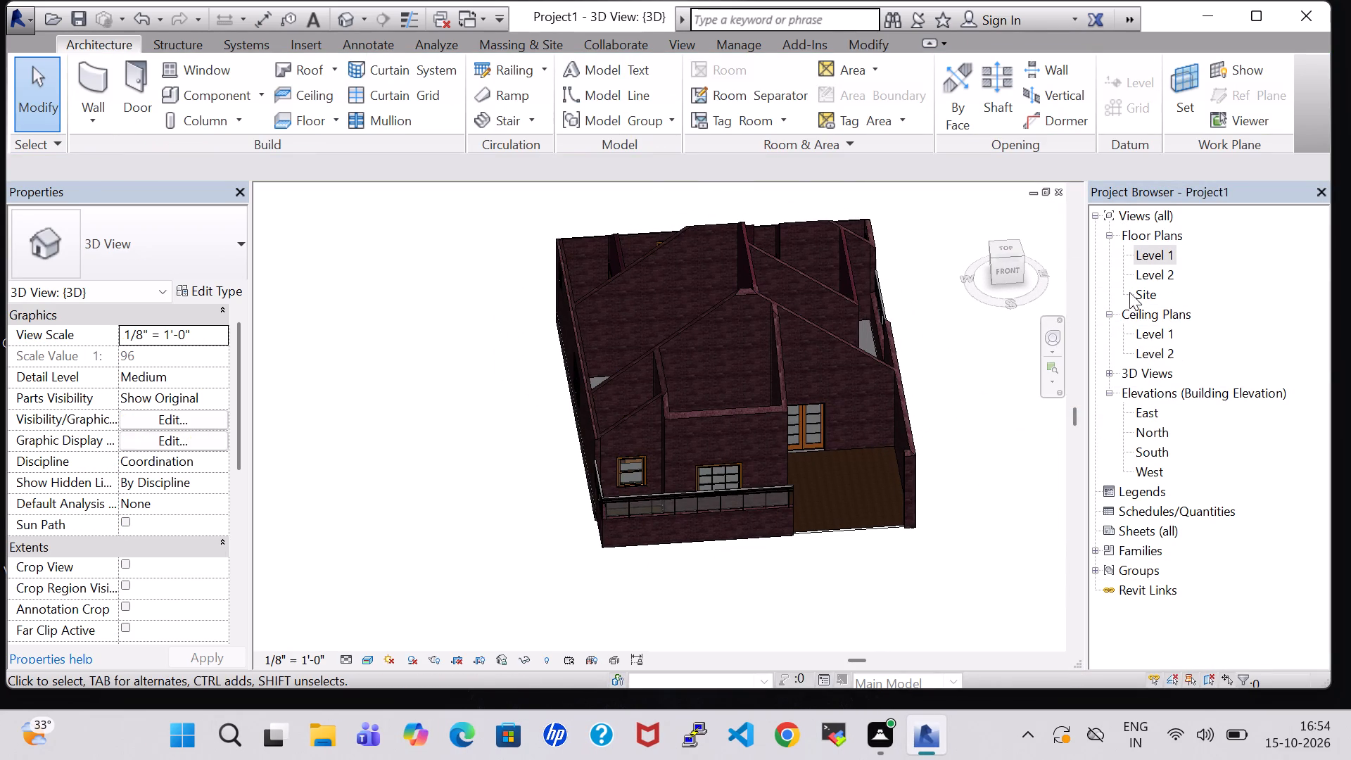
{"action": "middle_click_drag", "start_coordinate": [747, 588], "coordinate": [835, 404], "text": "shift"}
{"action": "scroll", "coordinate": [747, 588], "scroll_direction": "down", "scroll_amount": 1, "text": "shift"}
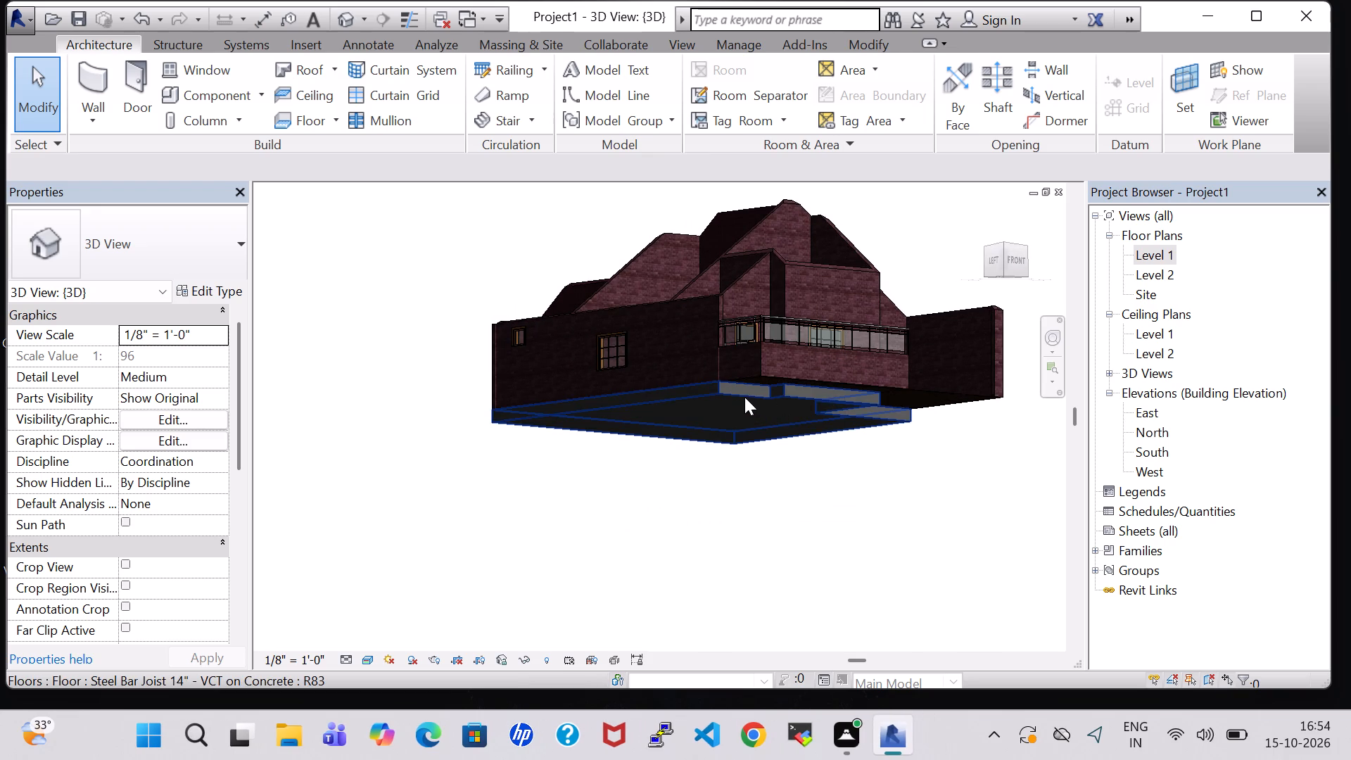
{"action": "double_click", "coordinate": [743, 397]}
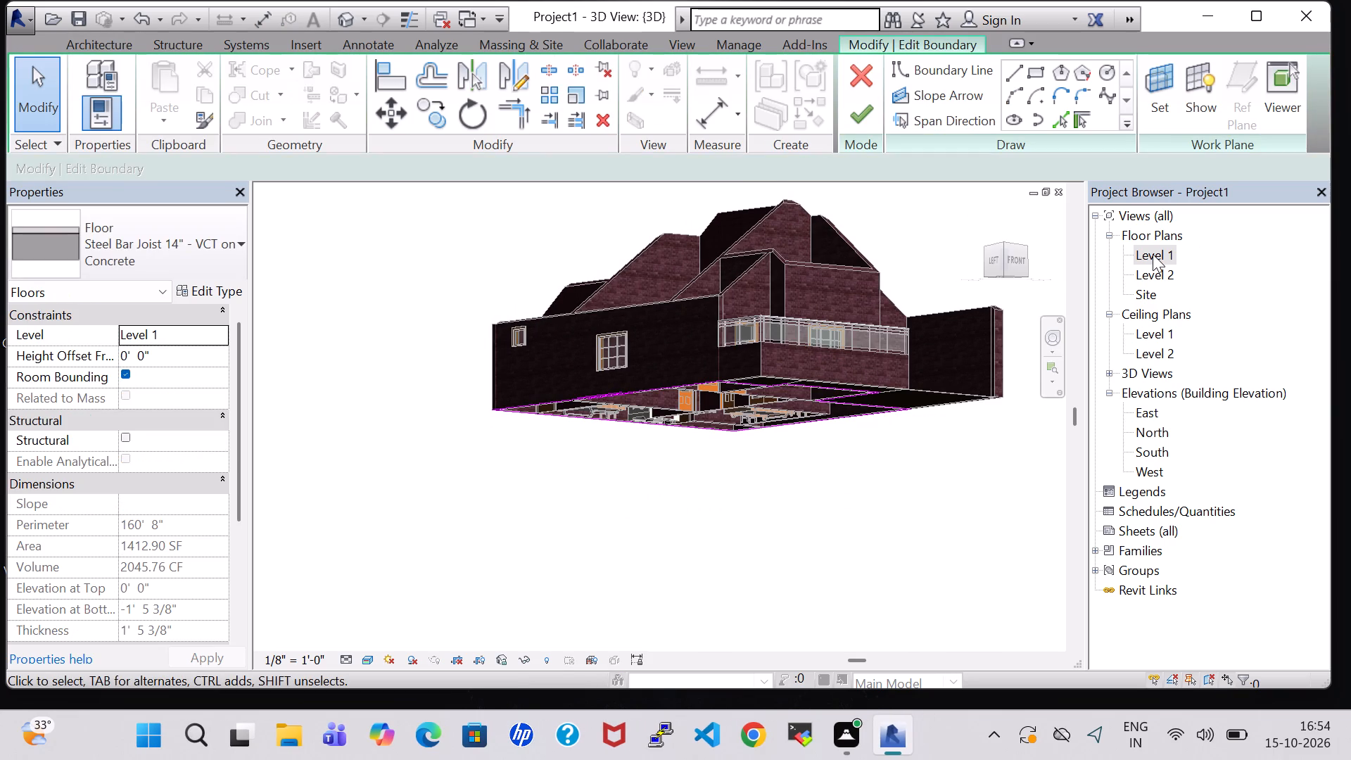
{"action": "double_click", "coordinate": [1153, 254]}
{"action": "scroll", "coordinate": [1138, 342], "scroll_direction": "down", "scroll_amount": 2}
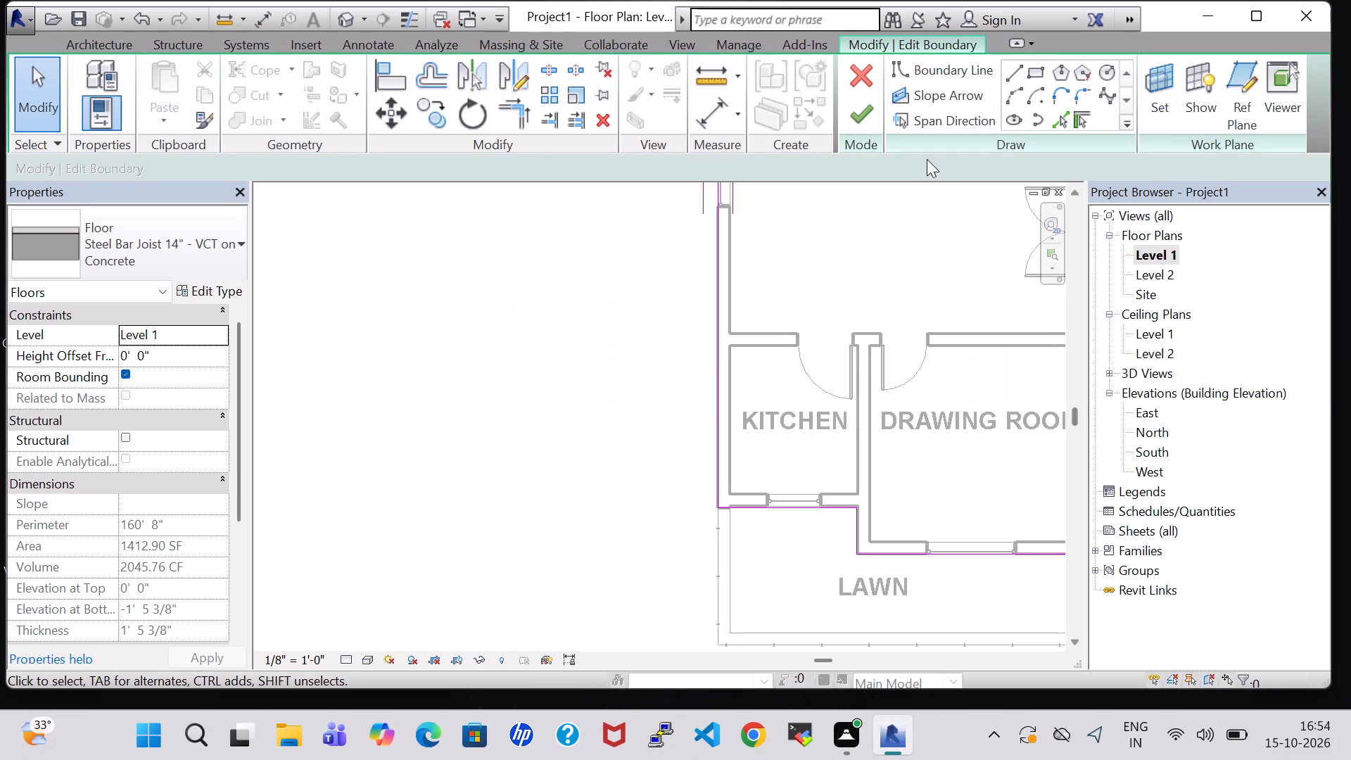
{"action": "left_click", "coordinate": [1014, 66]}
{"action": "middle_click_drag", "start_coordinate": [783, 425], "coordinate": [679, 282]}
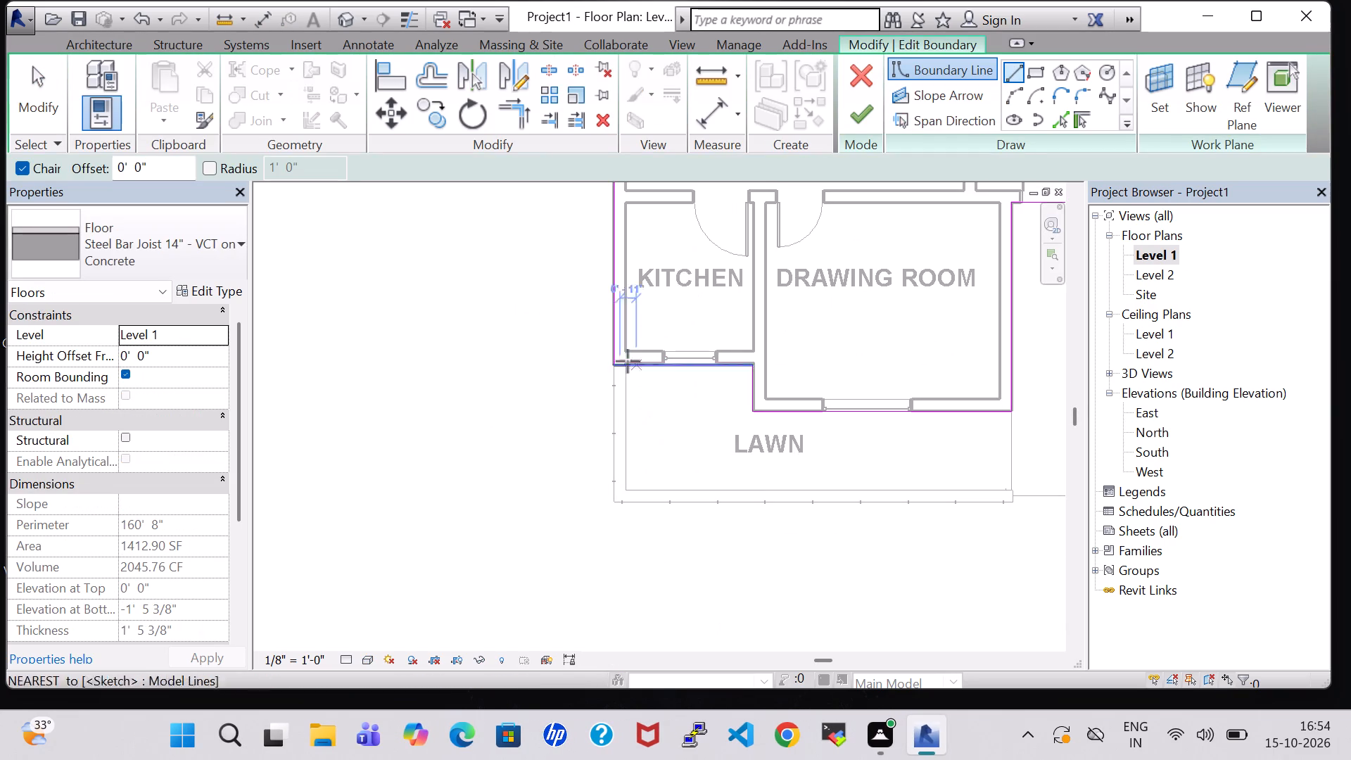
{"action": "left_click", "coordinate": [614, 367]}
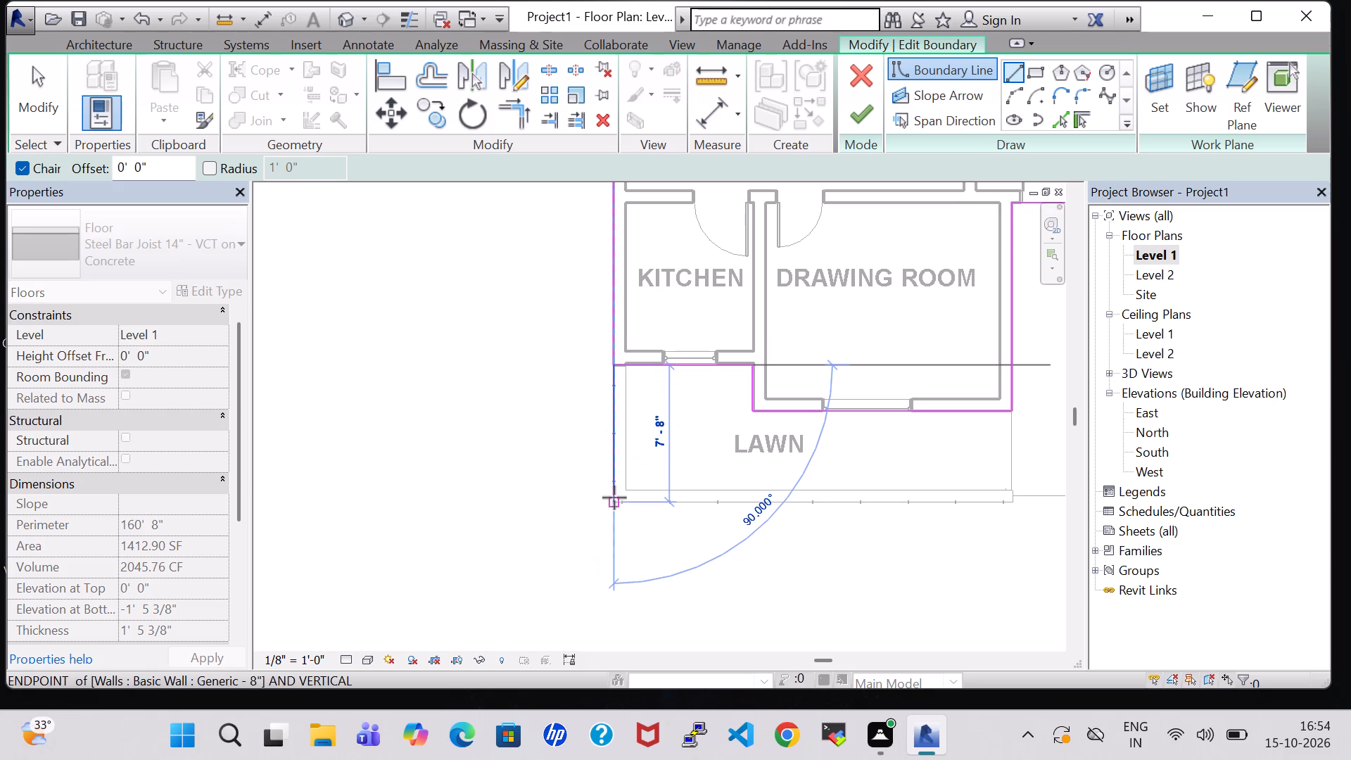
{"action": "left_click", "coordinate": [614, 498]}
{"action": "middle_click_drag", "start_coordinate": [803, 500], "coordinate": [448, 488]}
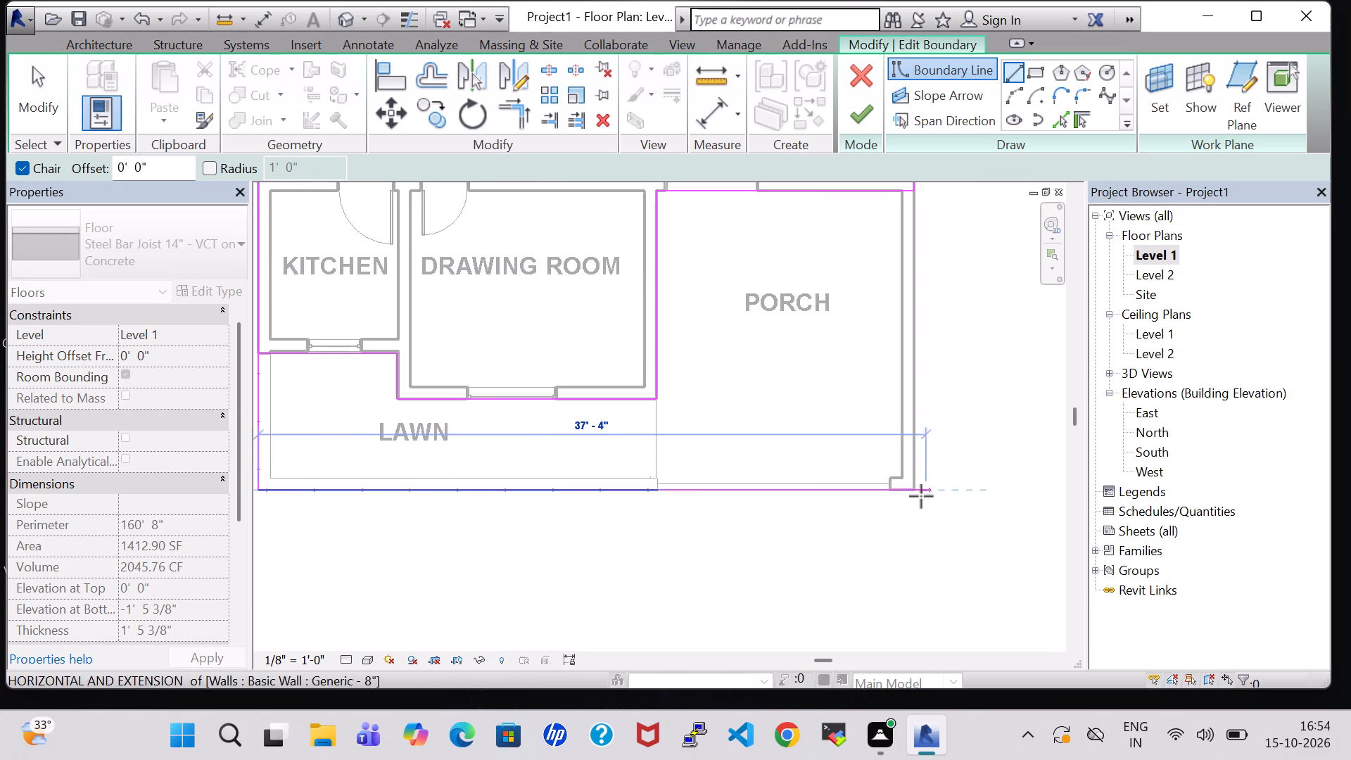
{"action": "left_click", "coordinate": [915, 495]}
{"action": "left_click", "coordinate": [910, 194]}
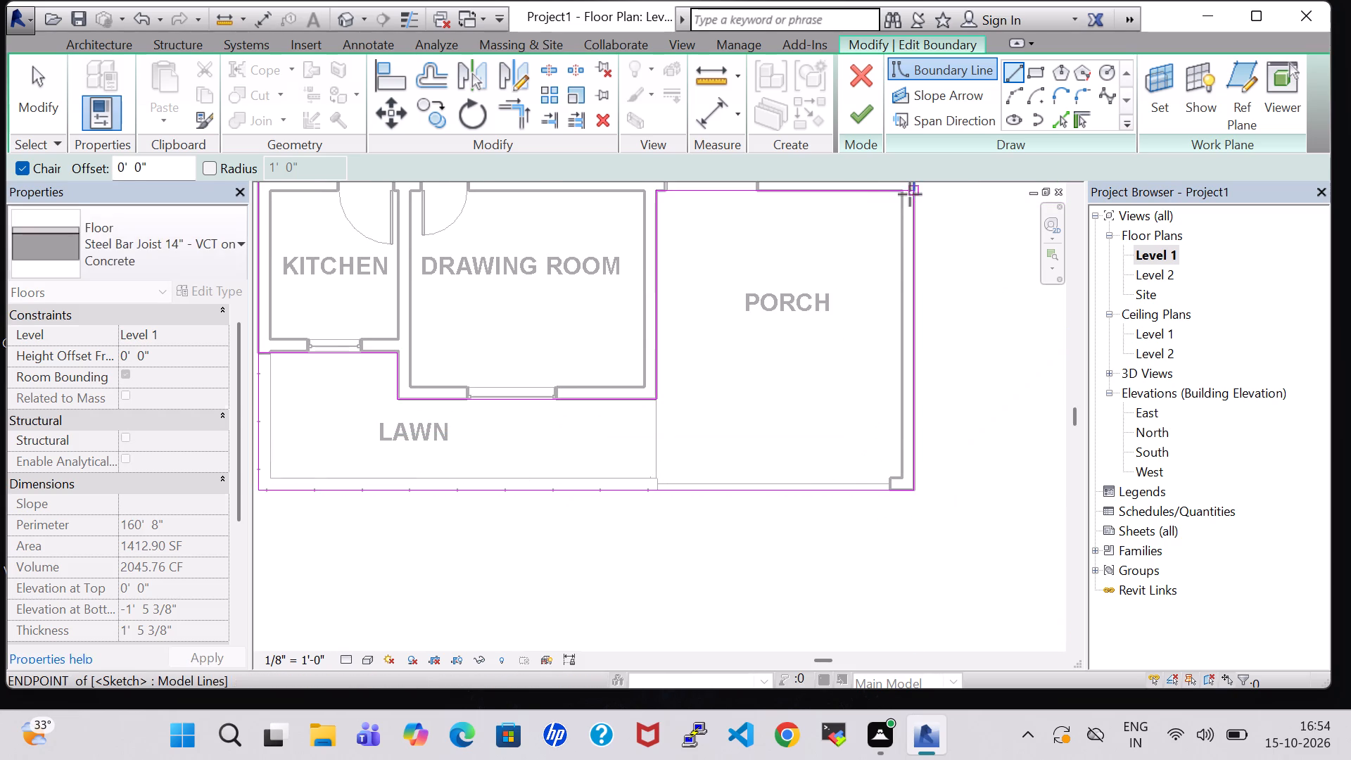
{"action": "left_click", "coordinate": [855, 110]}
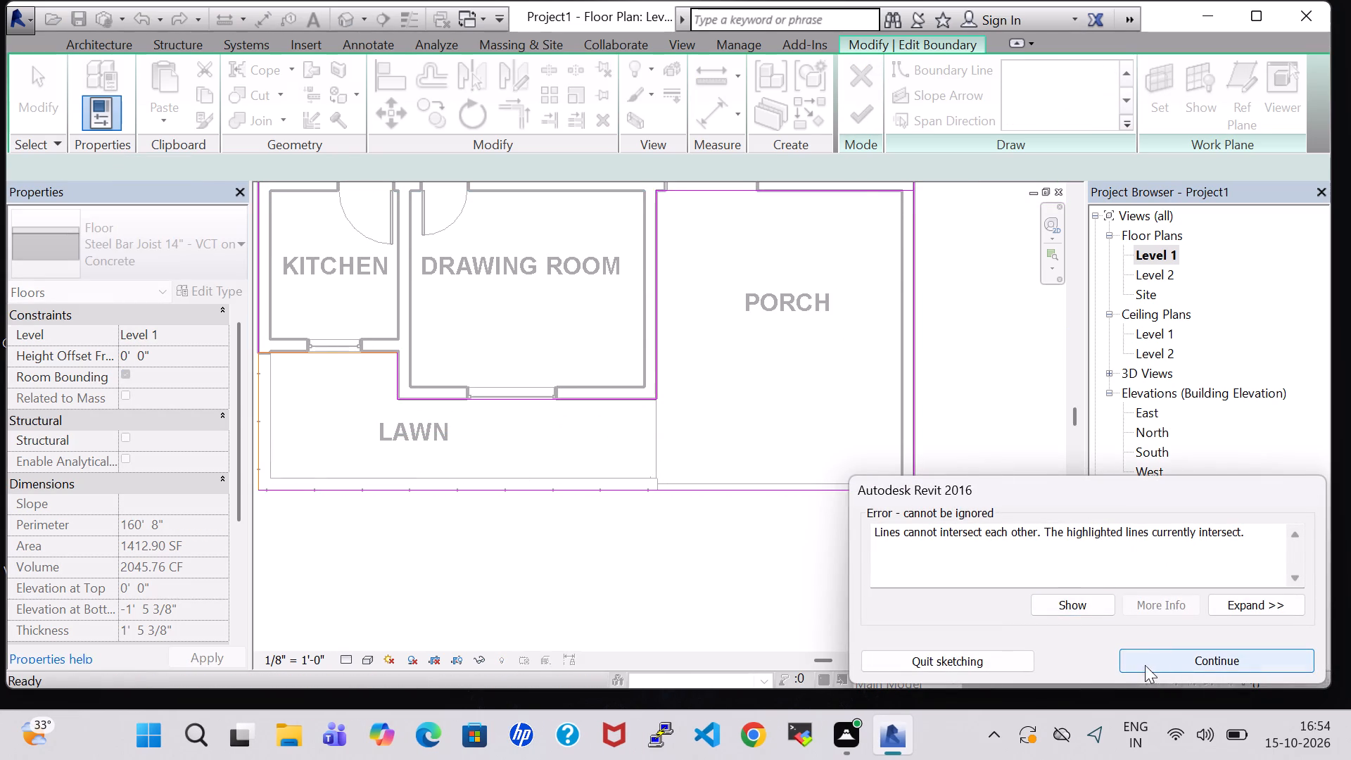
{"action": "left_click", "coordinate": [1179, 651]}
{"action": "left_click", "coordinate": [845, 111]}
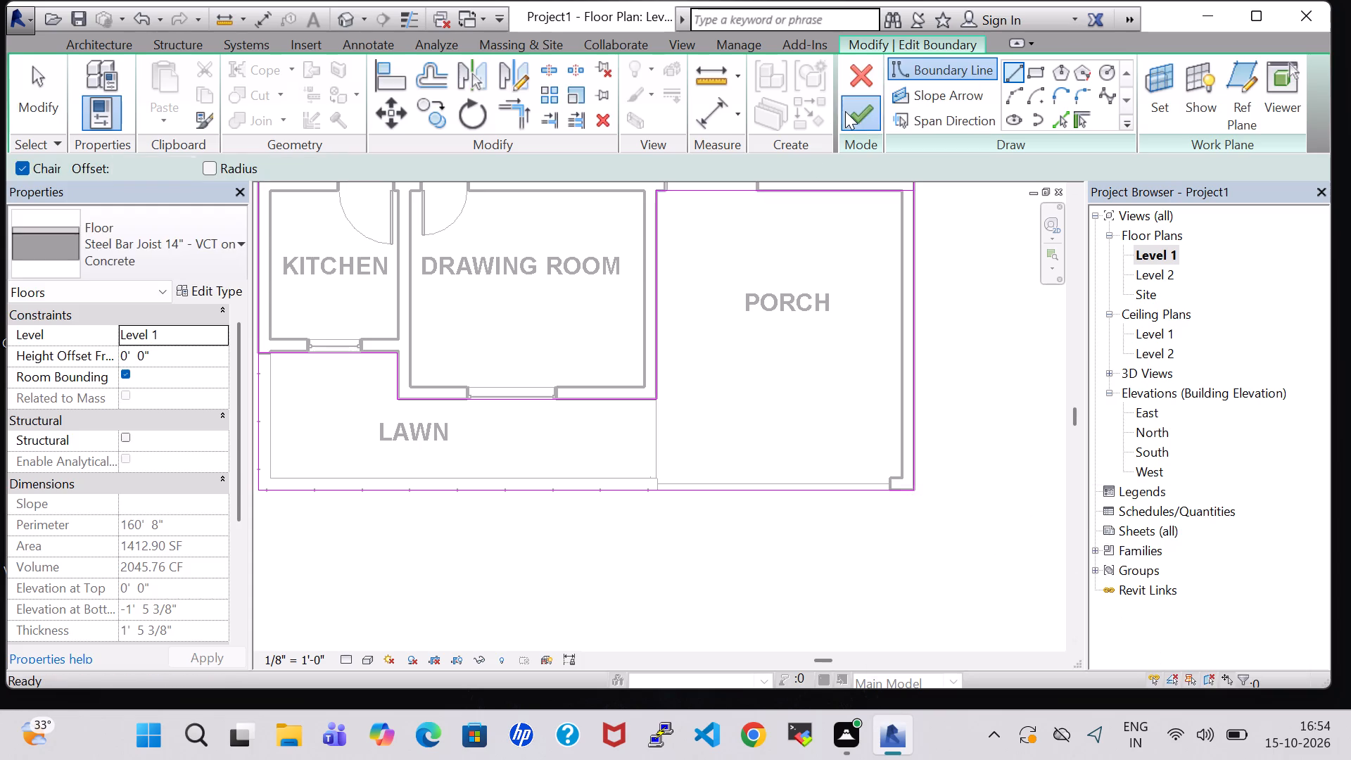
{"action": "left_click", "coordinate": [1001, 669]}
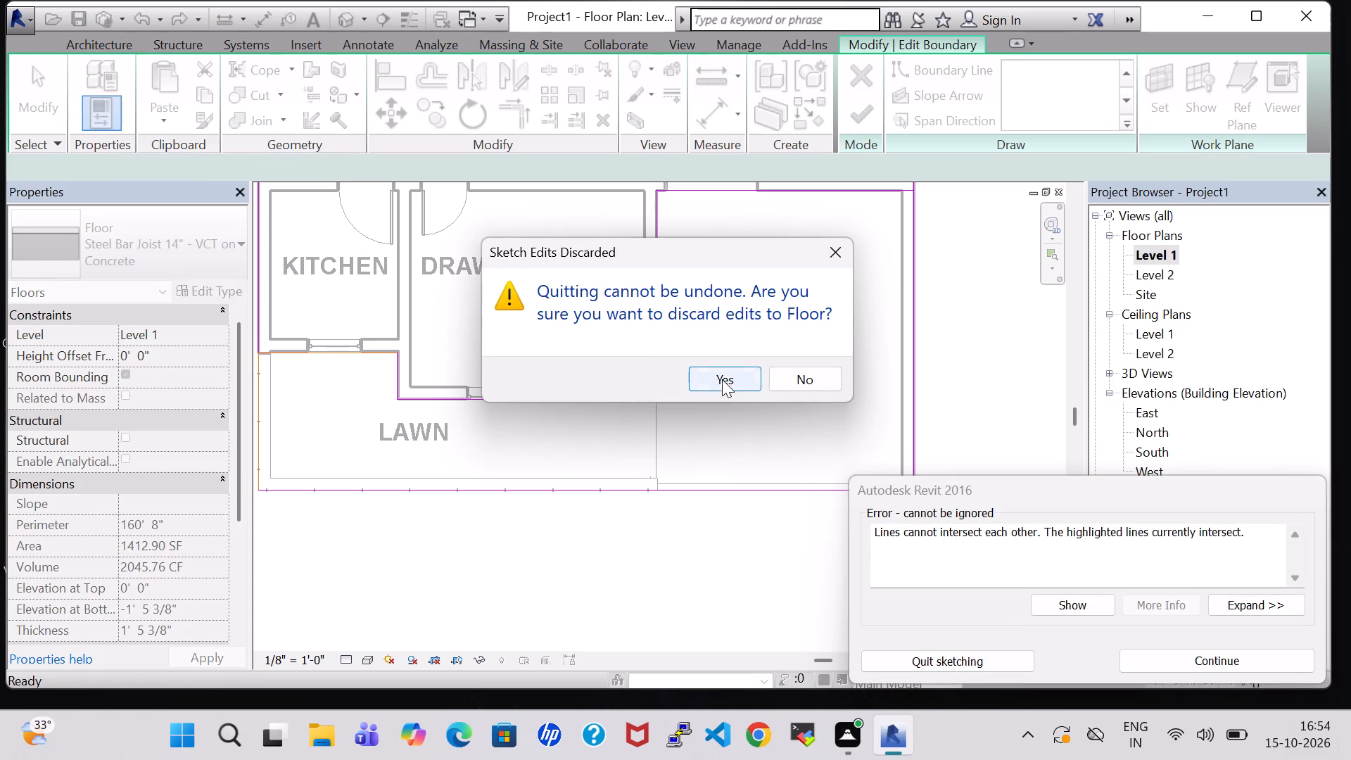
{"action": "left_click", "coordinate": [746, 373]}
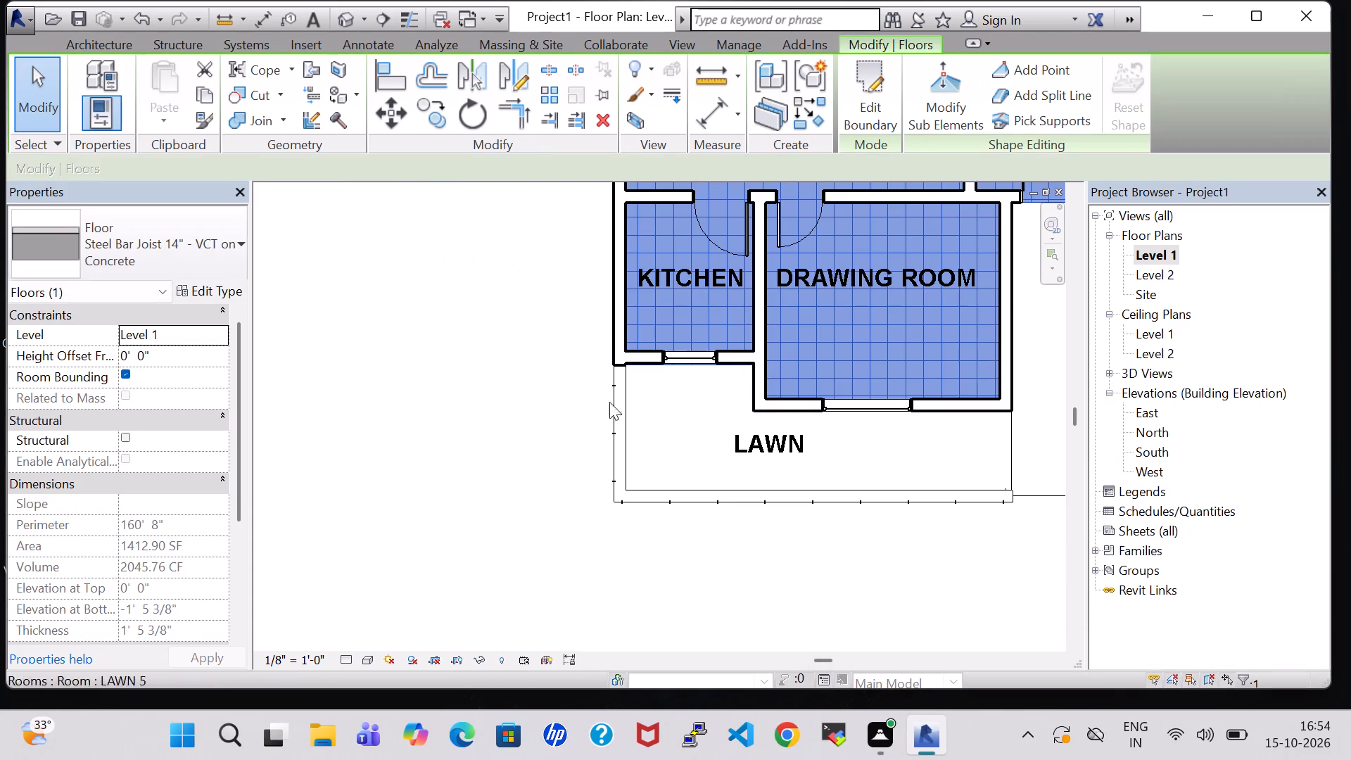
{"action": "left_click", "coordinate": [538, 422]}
Examine the roofless house's rooms, porch and front side in 3D and compare them with the Level 1 plan.
{"action": "left_click", "coordinate": [343, 19]}
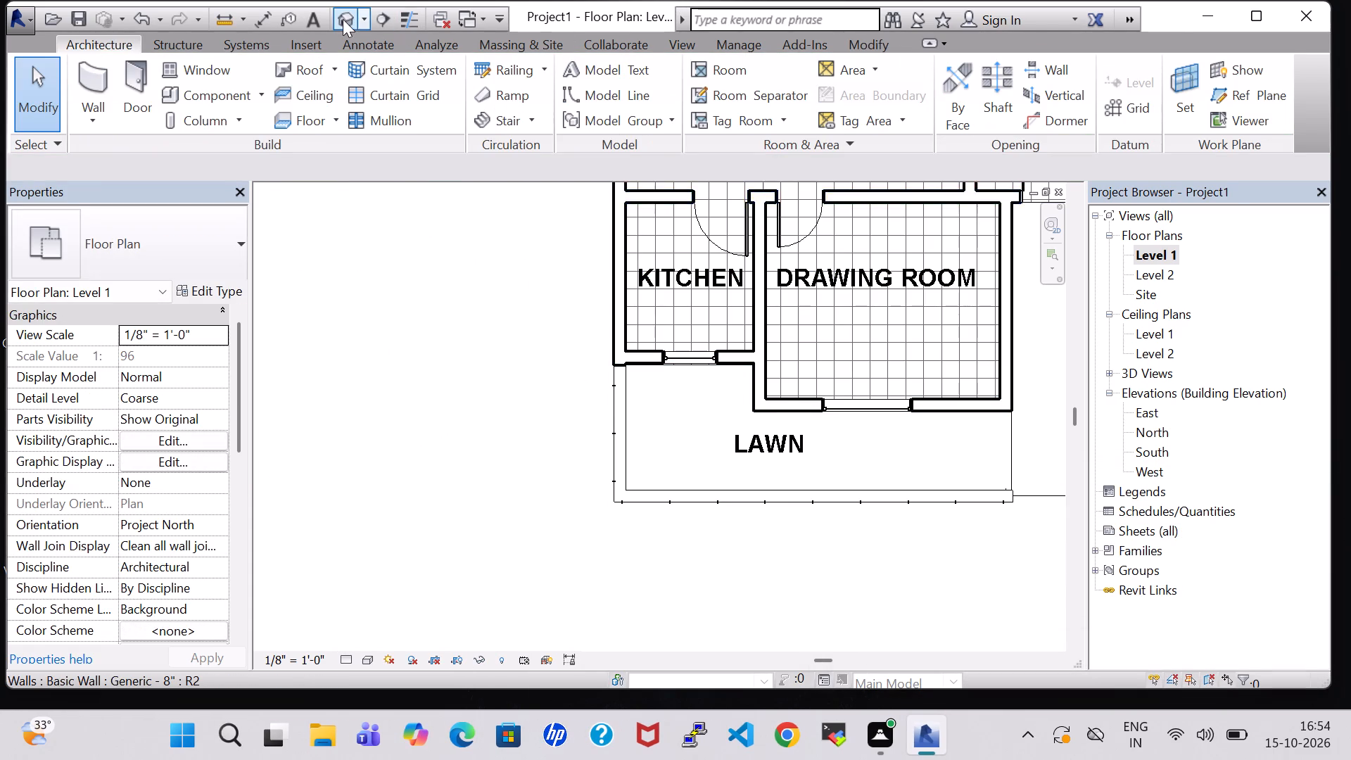
{"action": "middle_click_drag", "start_coordinate": [884, 479], "coordinate": [865, 500], "text": "shift"}
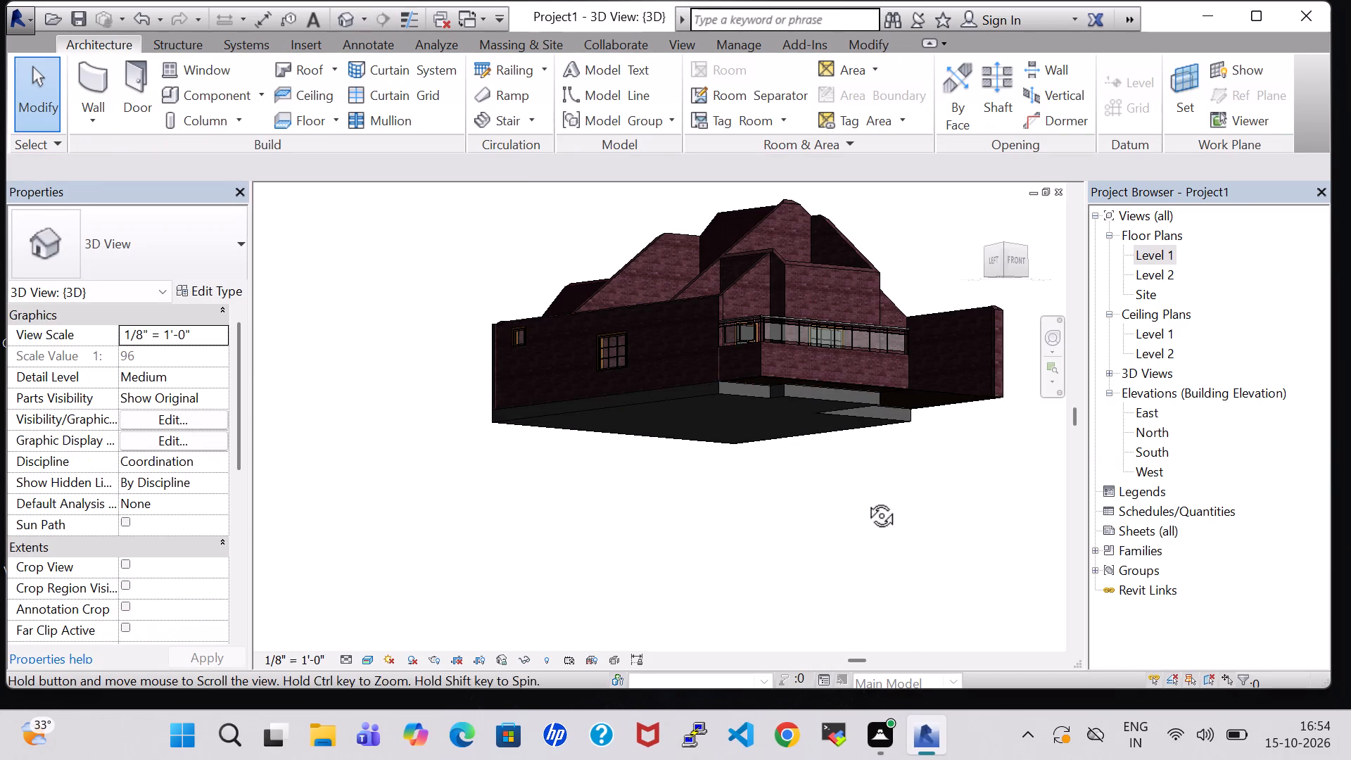
{"action": "middle_click_drag", "start_coordinate": [865, 500], "coordinate": [873, 704], "text": "shift"}
{"action": "scroll", "coordinate": [876, 685], "scroll_direction": "down", "scroll_amount": 1, "text": "shift"}
{"action": "middle_click_drag", "start_coordinate": [882, 242], "coordinate": [780, 416], "text": "shift"}
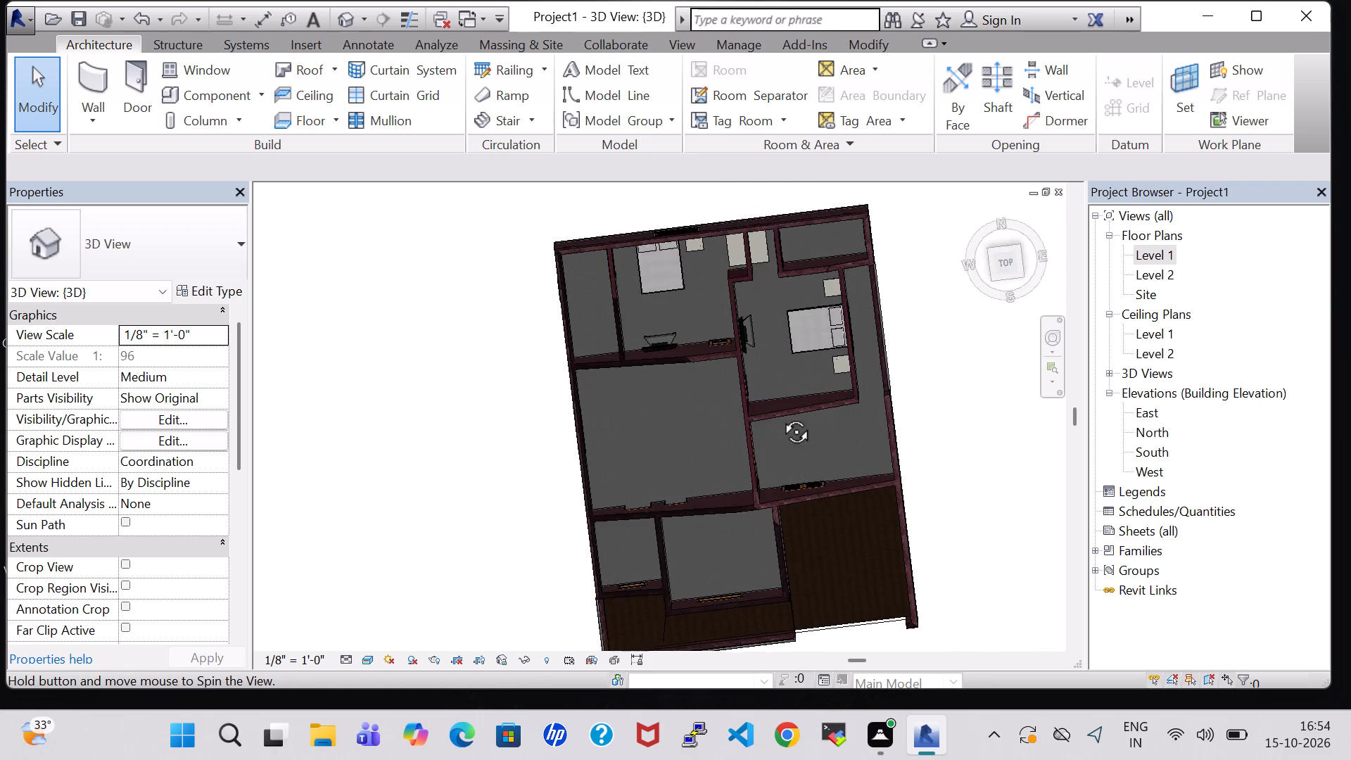
{"action": "middle_click_drag", "start_coordinate": [780, 416], "coordinate": [808, 335], "text": "shift"}
{"action": "double_click", "coordinate": [1174, 257]}
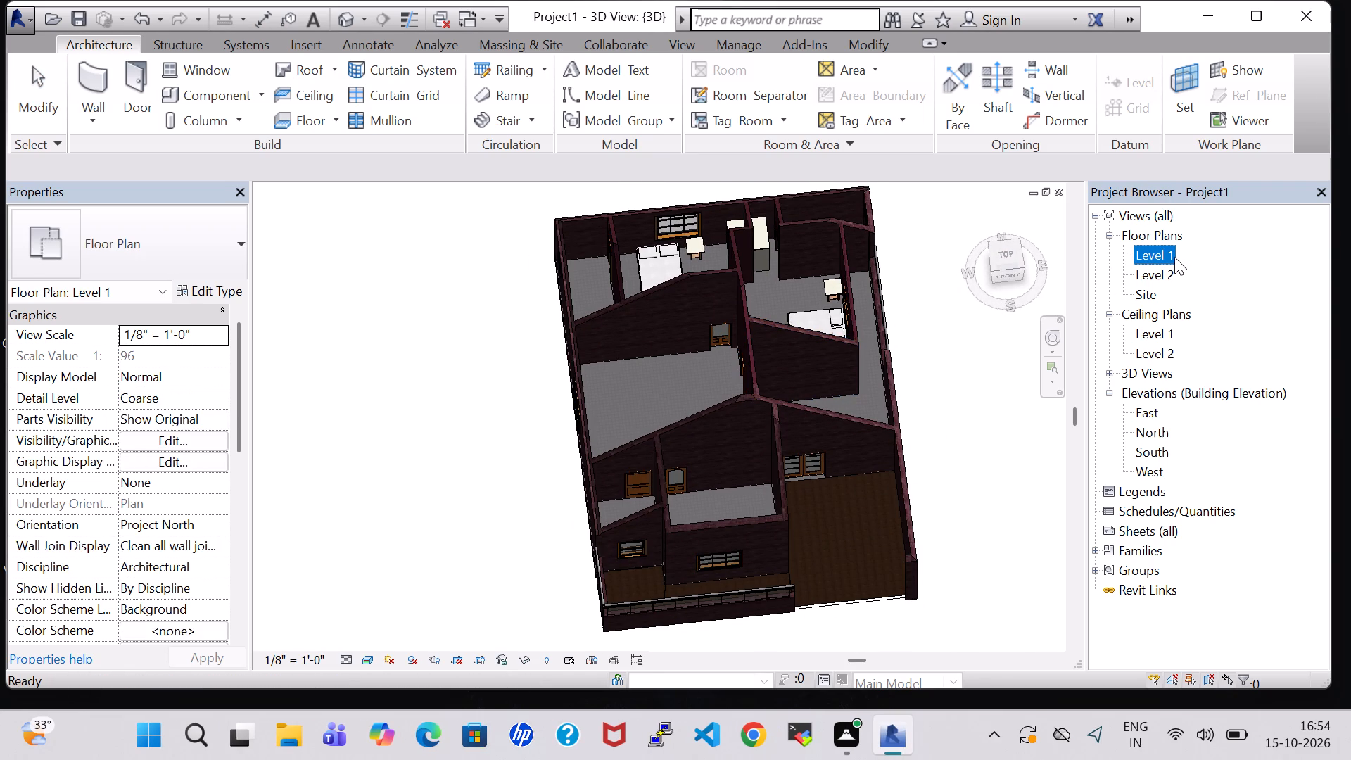
{"action": "double_click", "coordinate": [1153, 251]}
{"action": "scroll", "coordinate": [876, 556], "scroll_direction": "down", "scroll_amount": 2}
{"action": "middle_click_drag", "start_coordinate": [875, 560], "coordinate": [720, 587]}
{"action": "scroll", "coordinate": [720, 587], "scroll_direction": "down", "scroll_amount": 1}
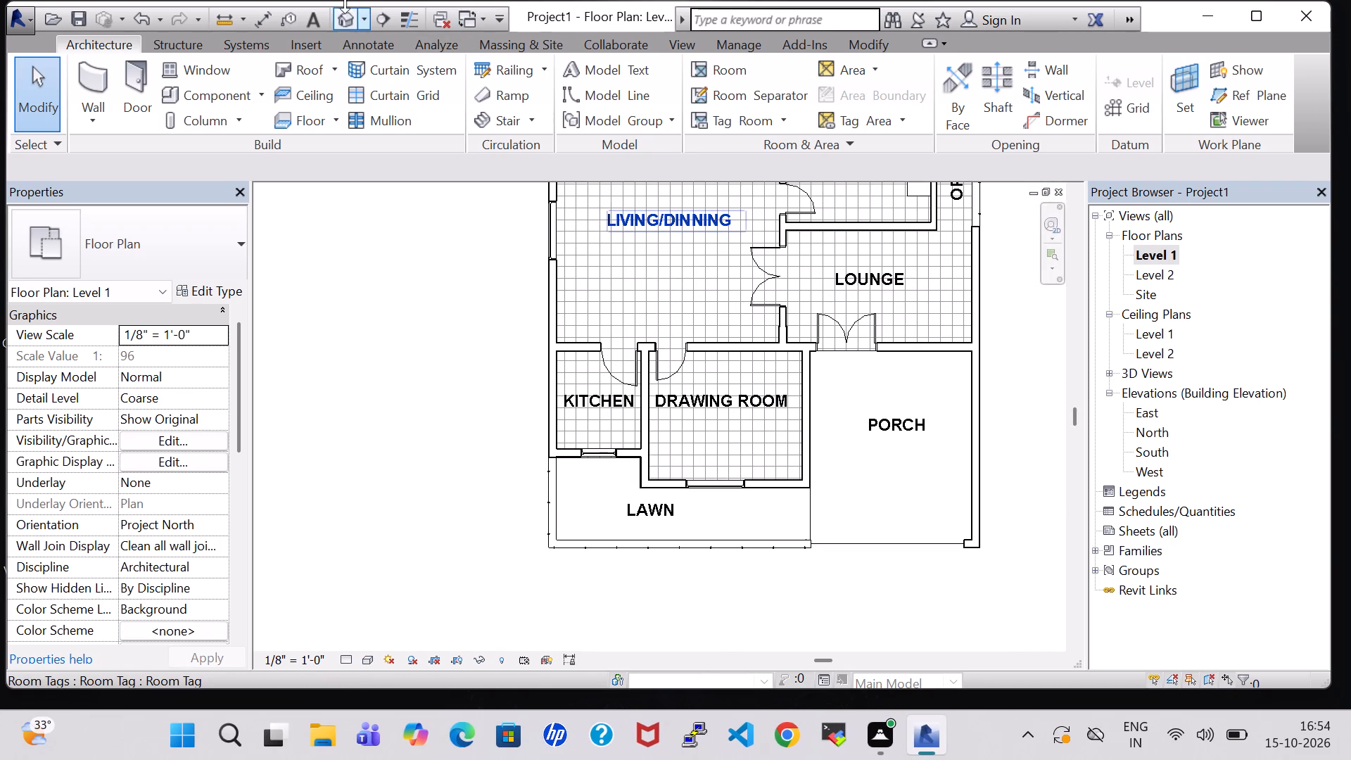
{"action": "left_click", "coordinate": [347, 19]}
{"action": "middle_click_drag", "start_coordinate": [955, 484], "coordinate": [911, 402], "text": "shift"}
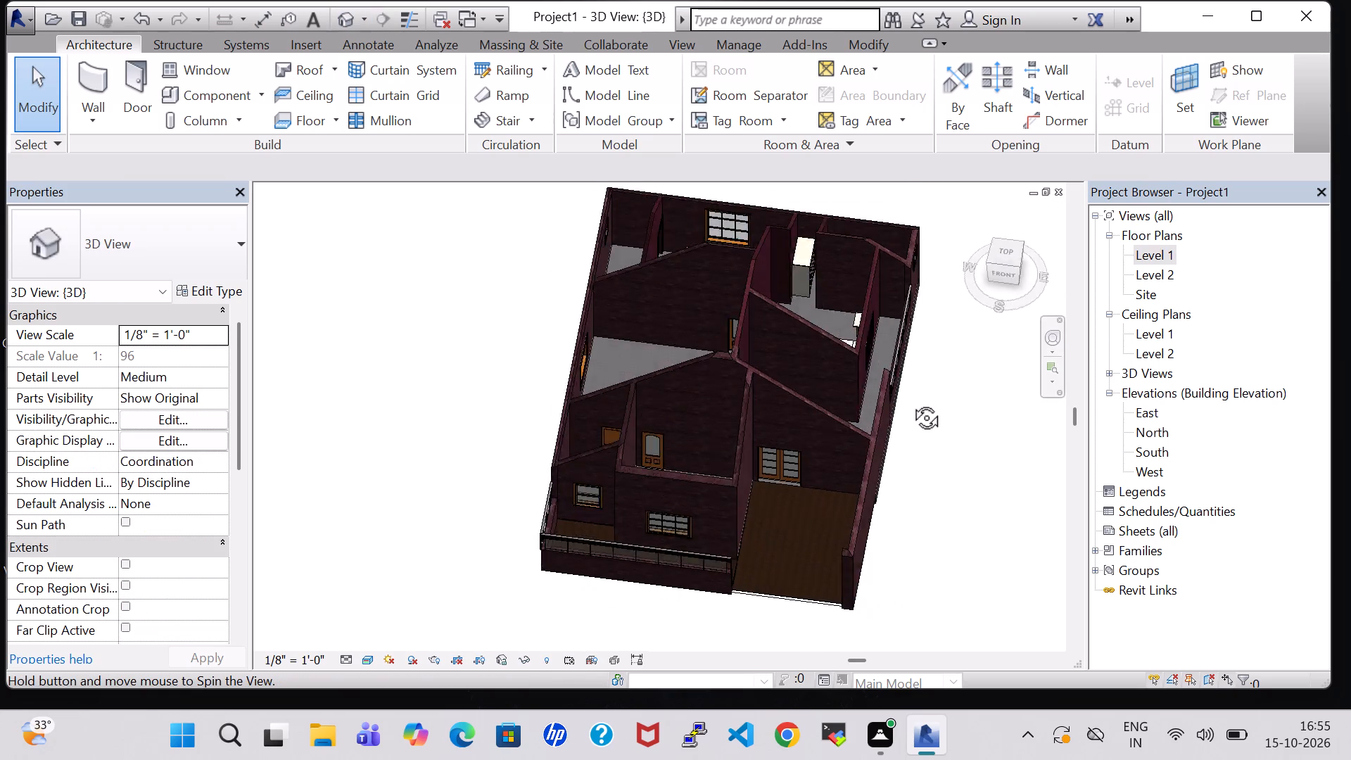
{"action": "middle_click_drag", "start_coordinate": [911, 402], "coordinate": [937, 324], "text": "shift"}
{"action": "middle_click_drag", "start_coordinate": [939, 450], "coordinate": [927, 364]}
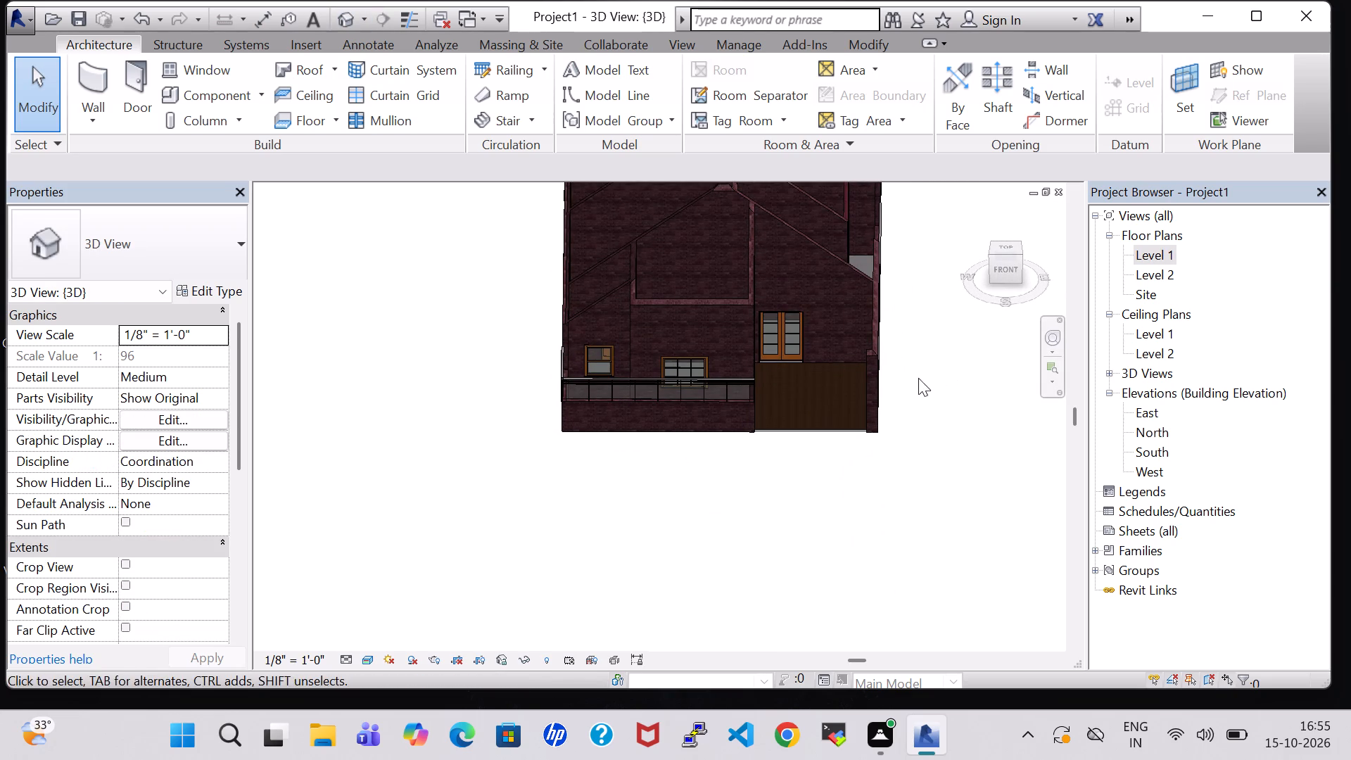
{"action": "middle_click_drag", "start_coordinate": [918, 364], "coordinate": [880, 528]}
{"action": "middle_click_drag", "start_coordinate": [885, 520], "coordinate": [906, 431], "text": "shift"}
{"action": "middle_click_drag", "start_coordinate": [904, 431], "coordinate": [887, 431], "text": "shift"}
Review the overall room layout on the Level 1 floor plan.
{"action": "double_click", "coordinate": [1146, 251]}
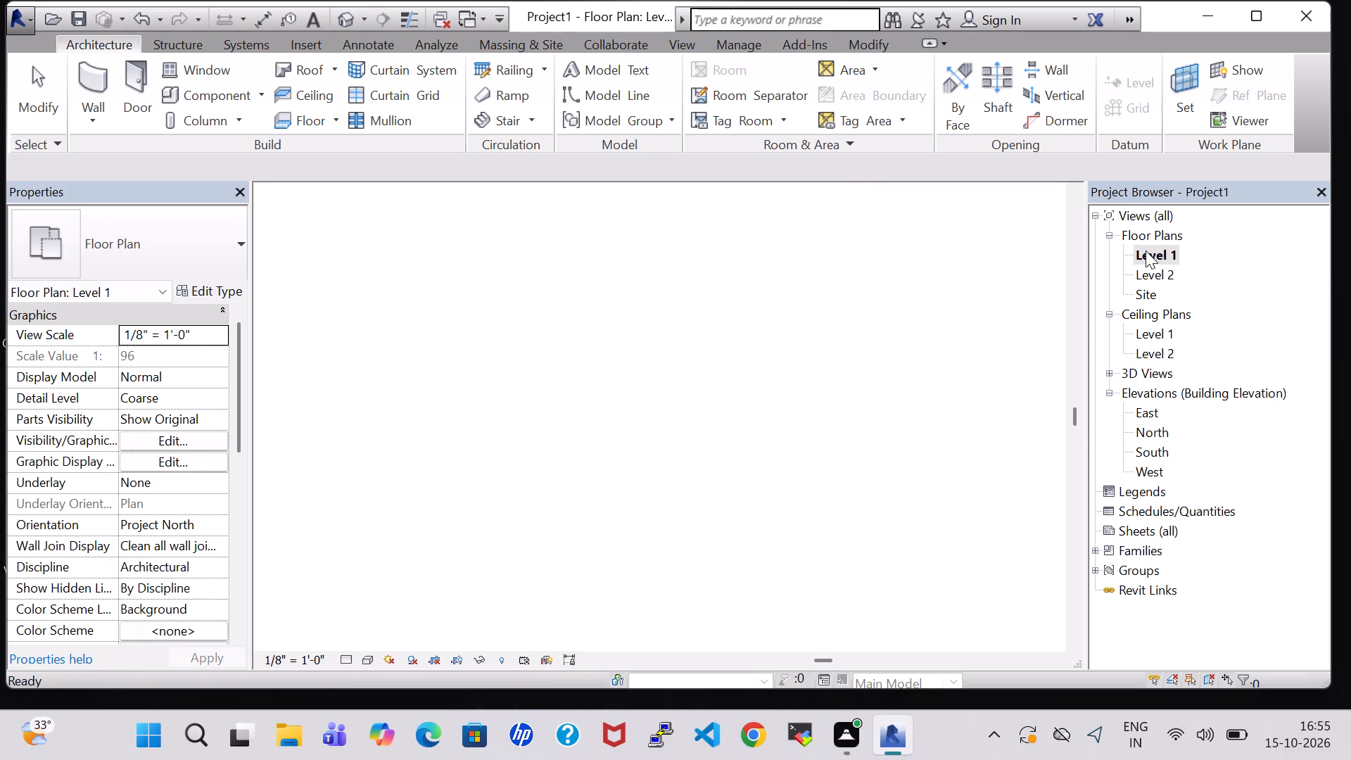
{"action": "scroll", "coordinate": [875, 356], "scroll_direction": "down", "scroll_amount": 2}
{"action": "middle_click_drag", "start_coordinate": [997, 362], "coordinate": [864, 454]}
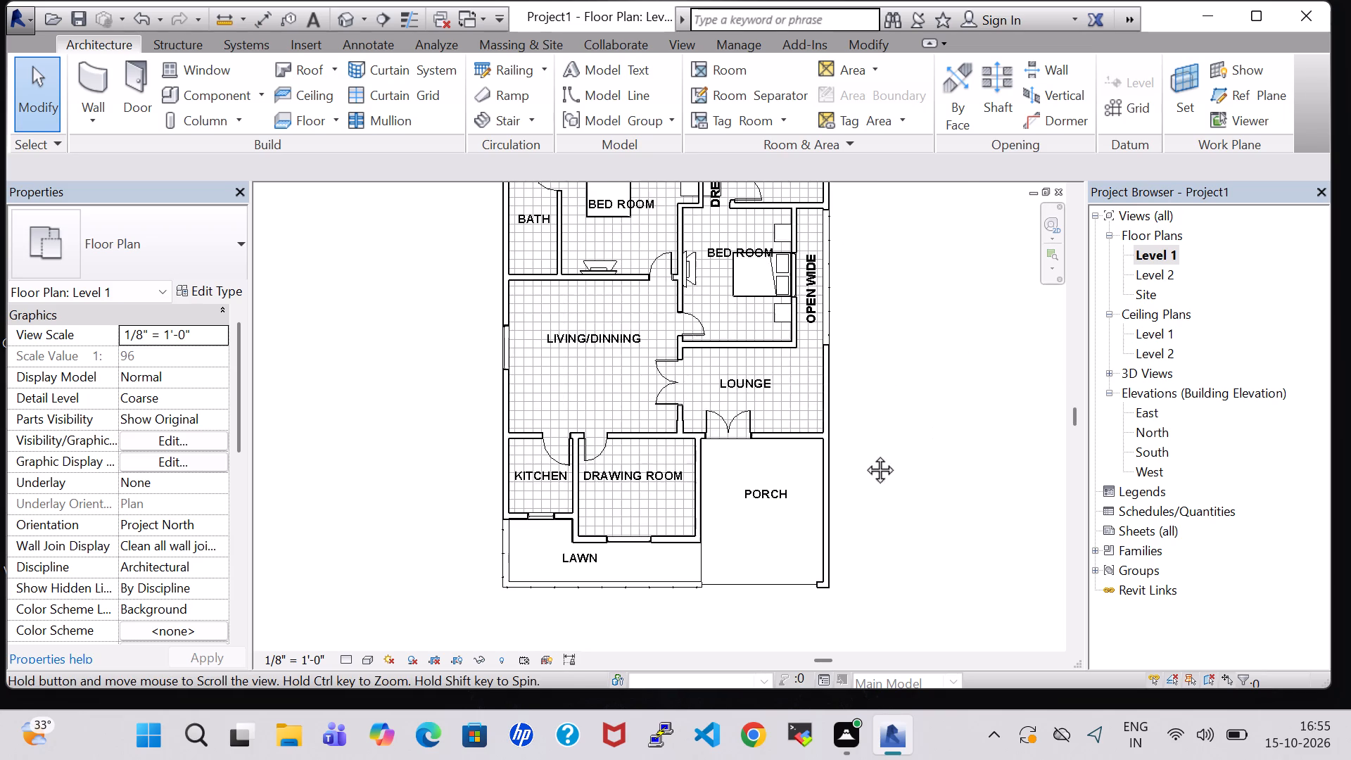
{"action": "middle_click_drag", "start_coordinate": [864, 454], "coordinate": [871, 496]}
{"action": "scroll", "coordinate": [899, 466], "scroll_direction": "down", "scroll_amount": 1}
{"action": "middle_click_drag", "start_coordinate": [899, 466], "coordinate": [891, 462]}
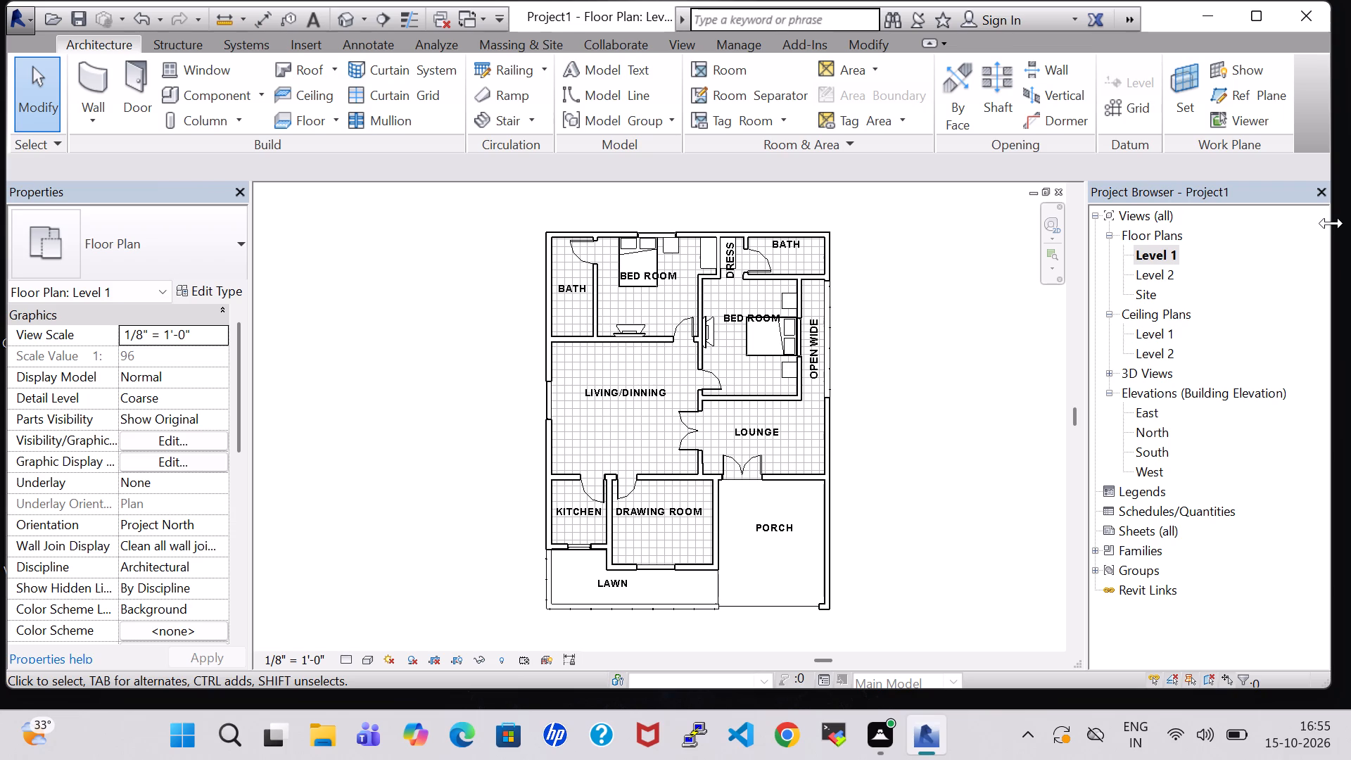
{"action": "double_click", "coordinate": [893, 500]}
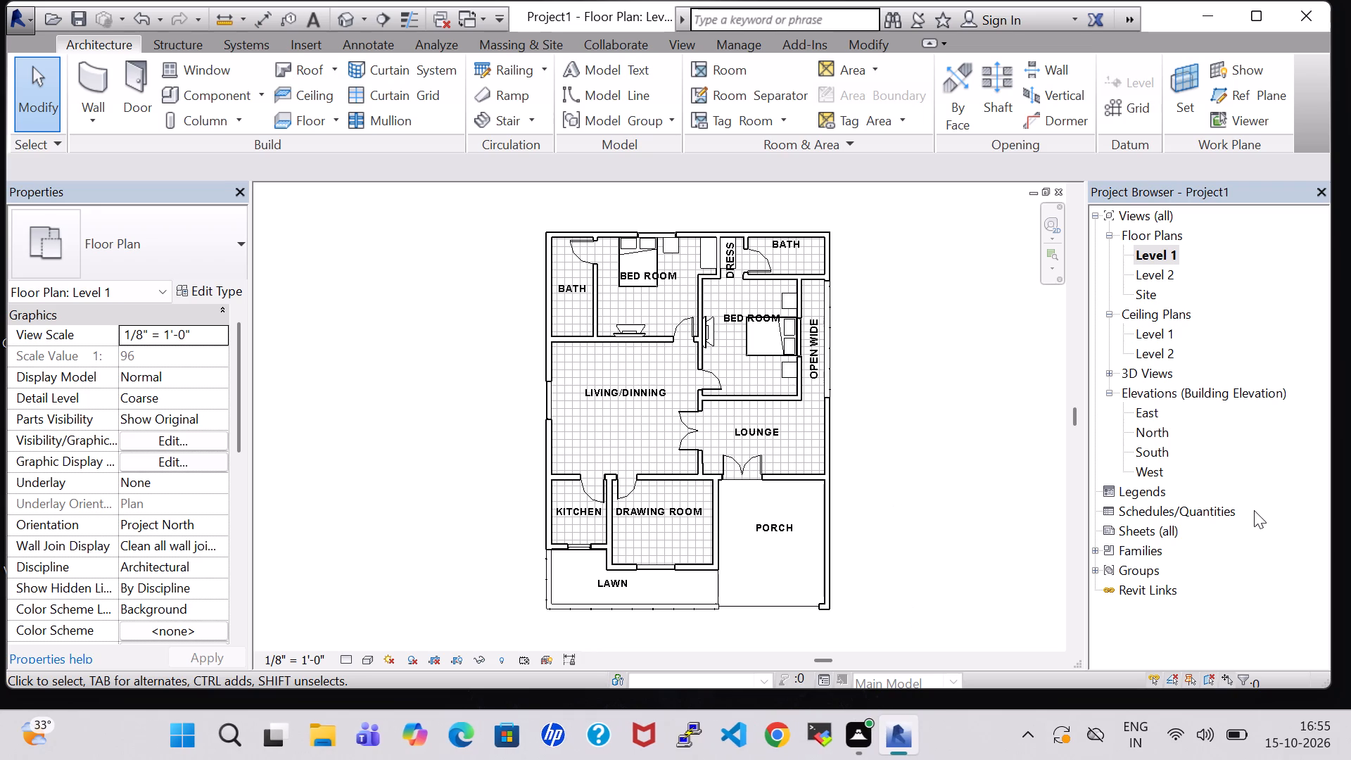
{"action": "scroll", "coordinate": [1349, 543], "scroll_direction": "down", "scroll_amount": 2}
{"action": "scroll", "coordinate": [909, 428], "scroll_direction": "down", "scroll_amount": 1}
{"action": "middle_click_drag", "start_coordinate": [925, 494], "coordinate": [924, 493]}
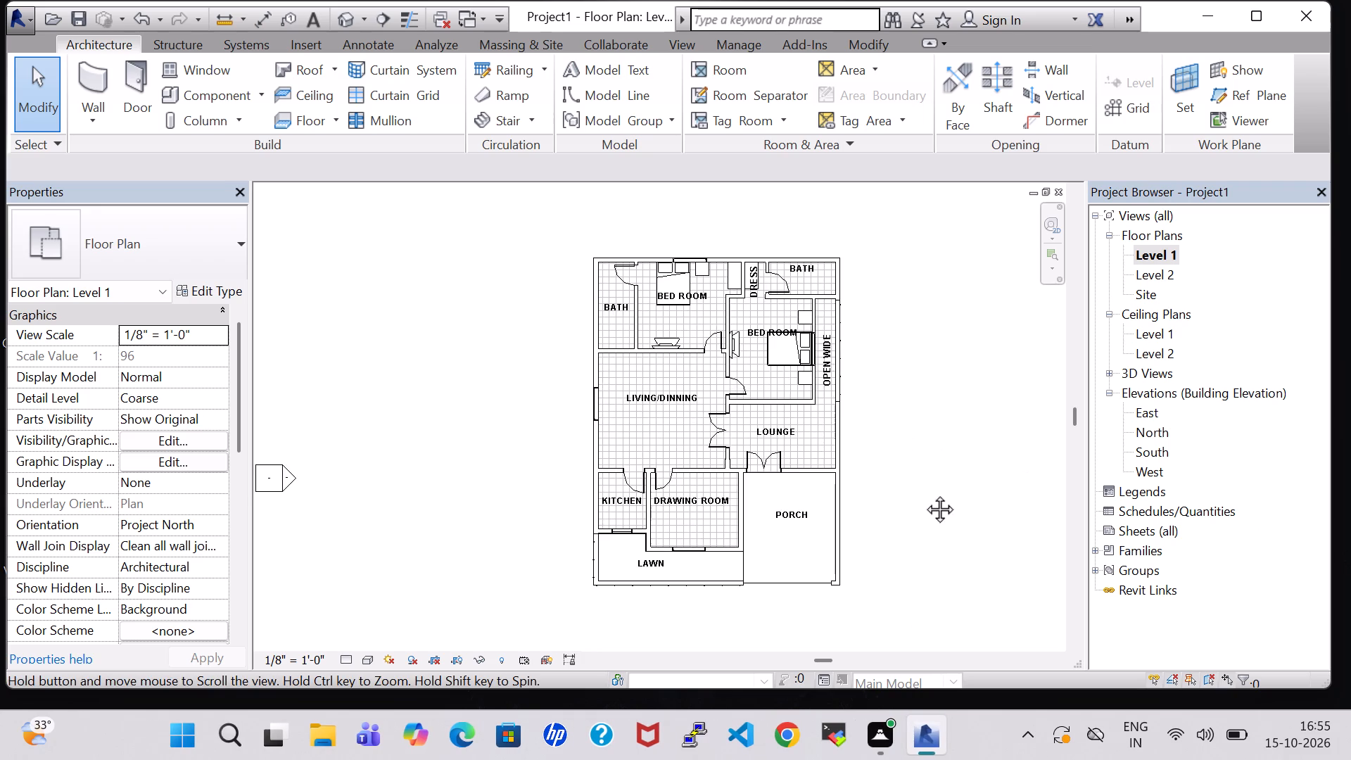
{"action": "middle_click_drag", "start_coordinate": [924, 493], "coordinate": [823, 469]}
{"action": "middle_click_drag", "start_coordinate": [891, 558], "coordinate": [897, 557]}
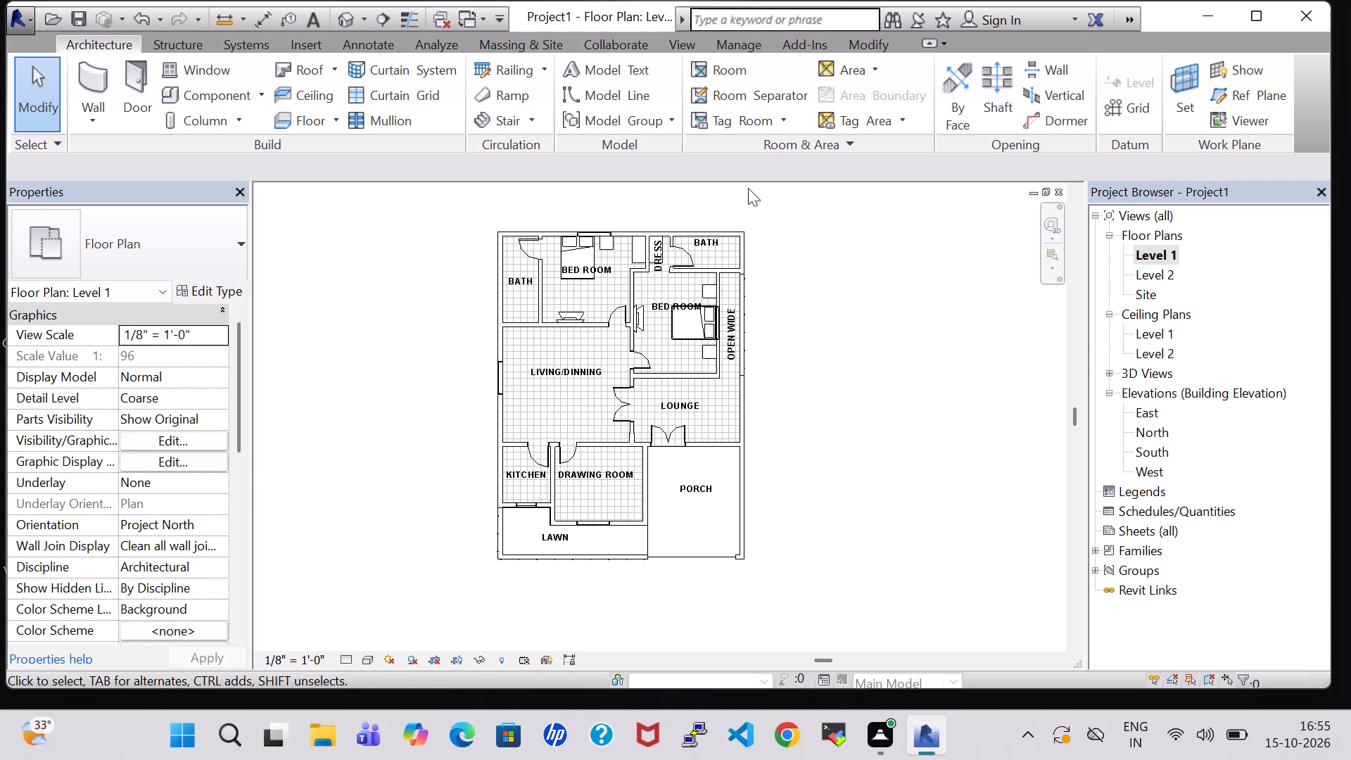
{"action": "scroll", "coordinate": [748, 188], "scroll_direction": "up", "scroll_amount": 1}
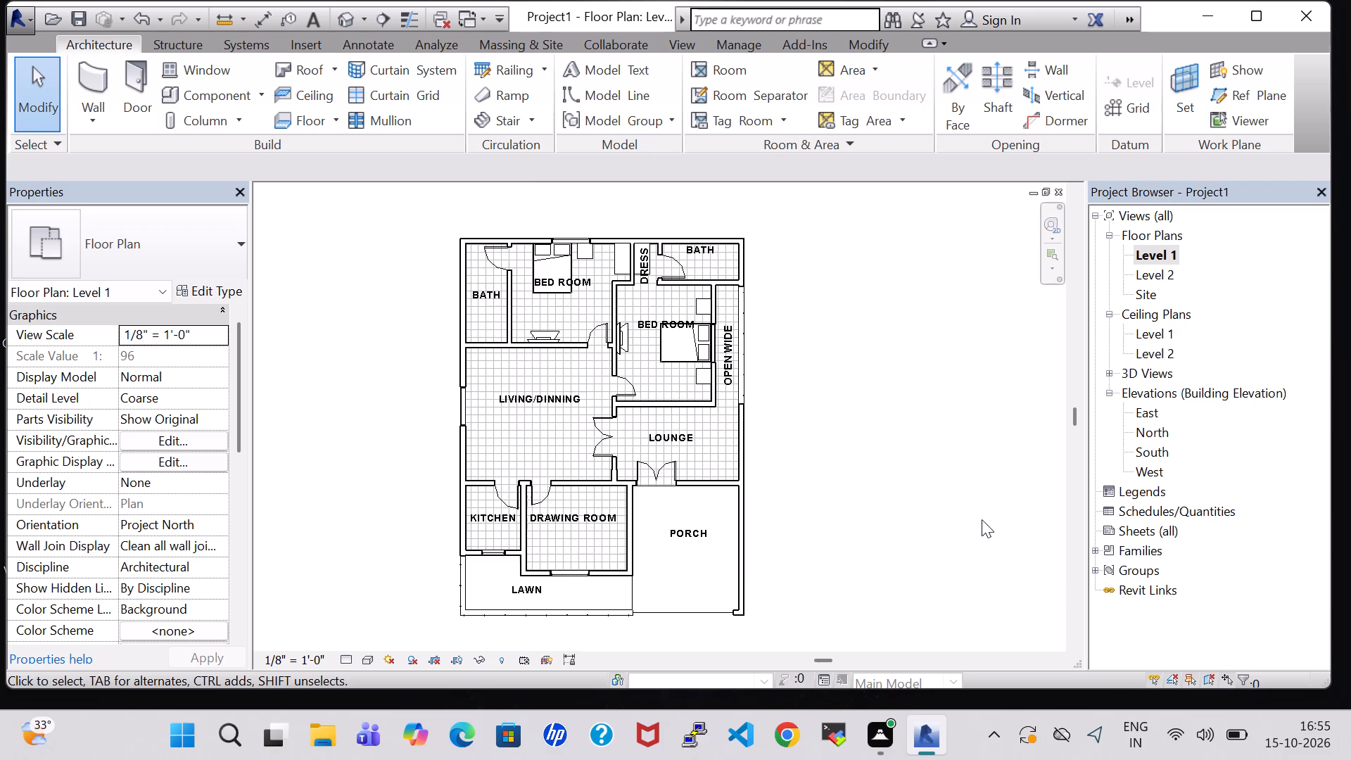
{"action": "scroll", "coordinate": [982, 517], "scroll_direction": "up", "scroll_amount": 1}
{"action": "middle_click_drag", "start_coordinate": [882, 402], "coordinate": [920, 414]}
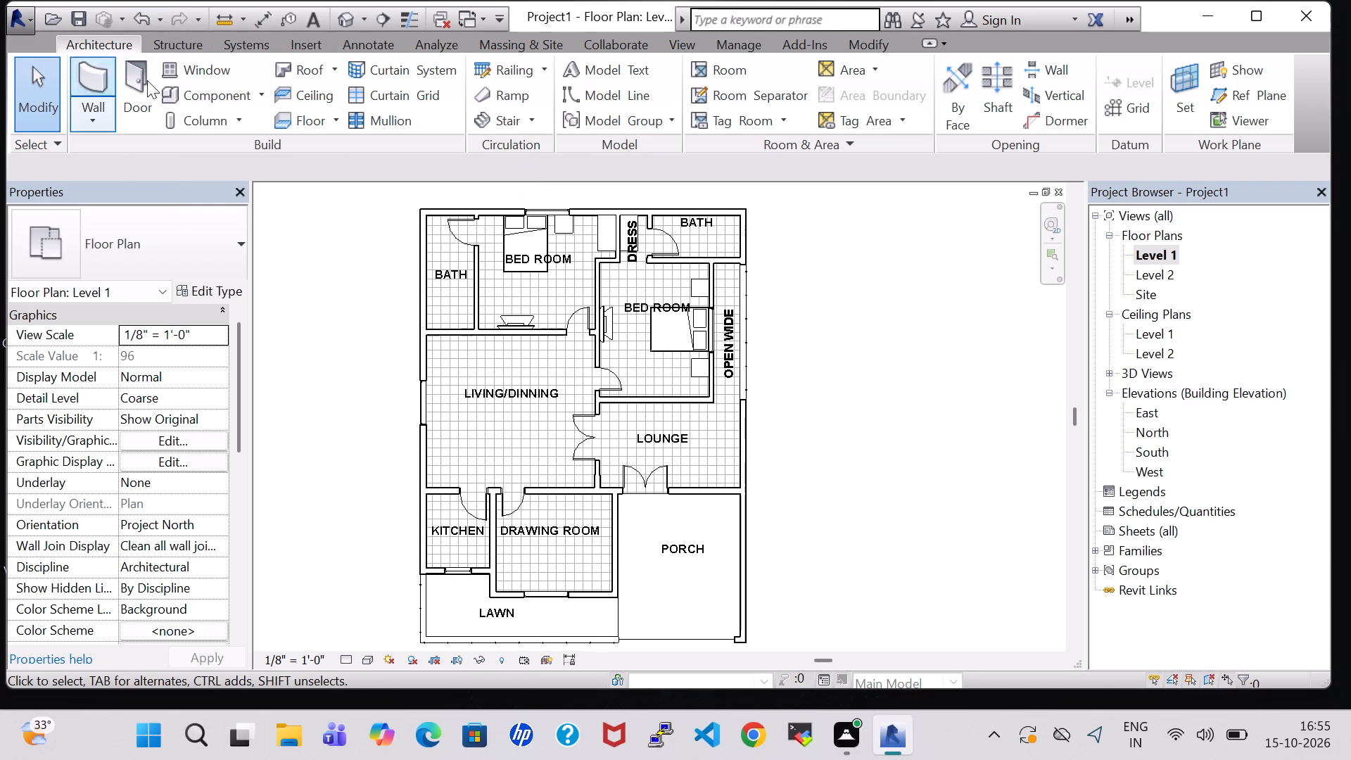
Load the Tub-Free Standing-3D family from the architectural plumbing fixtures' Bathtubs library folder.
{"action": "left_click", "coordinate": [198, 103]}
{"action": "left_click", "coordinate": [849, 104]}
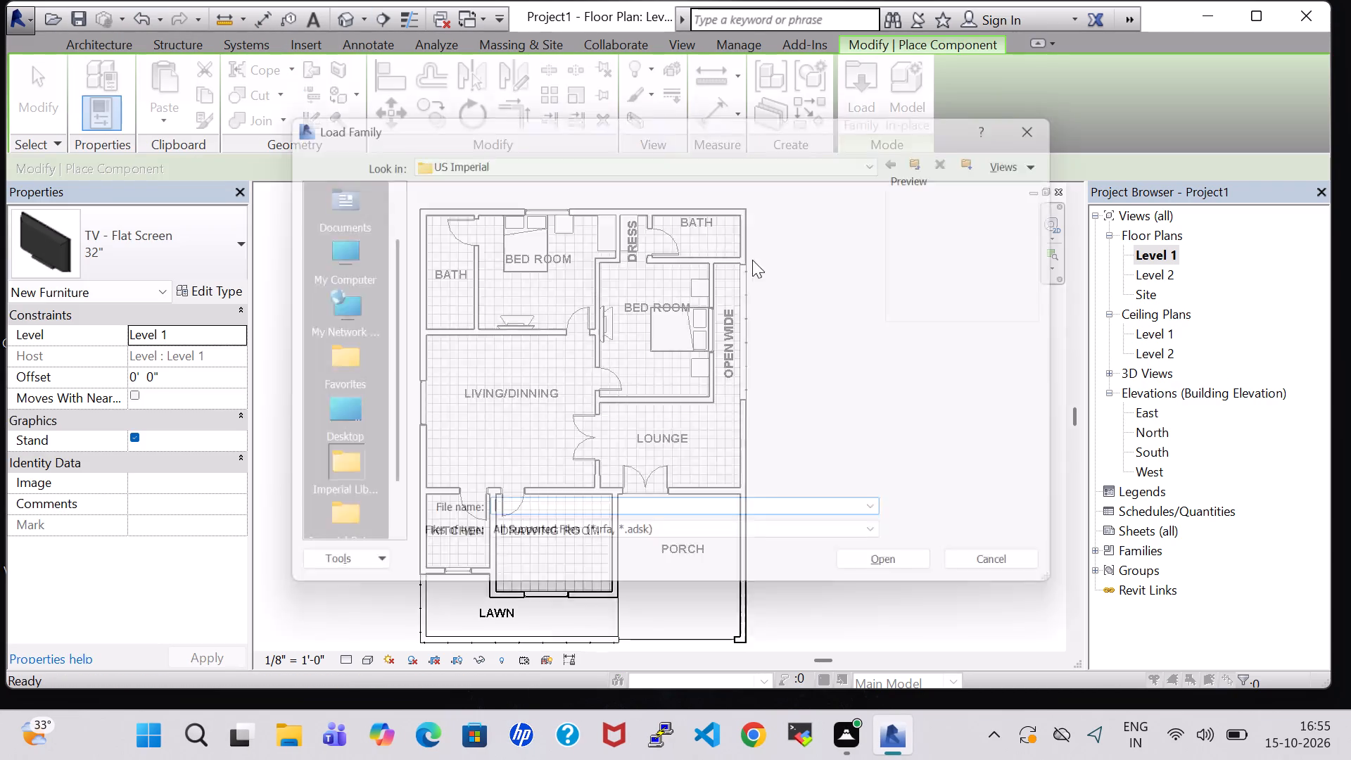
{"action": "scroll", "coordinate": [687, 330], "scroll_direction": "down", "scroll_amount": 2}
{"action": "double_click", "coordinate": [638, 350]}
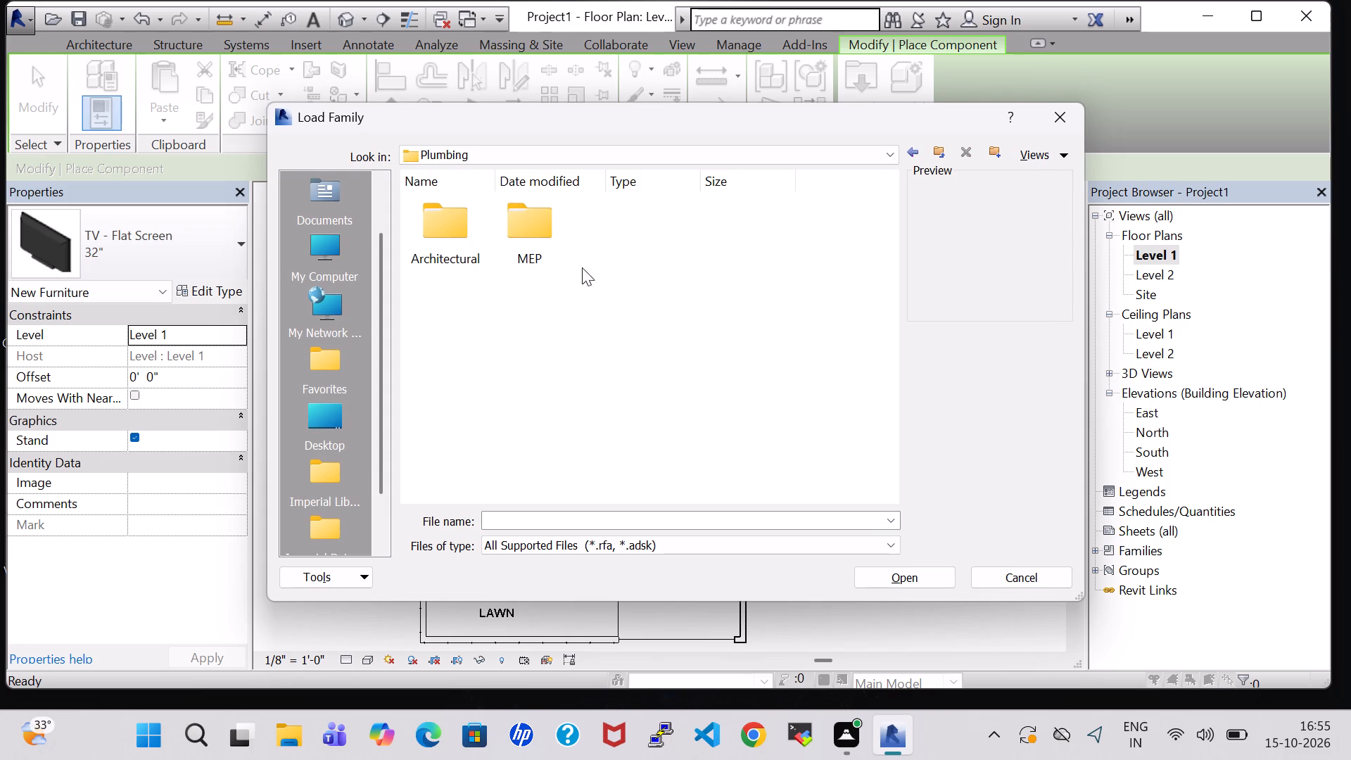
{"action": "double_click", "coordinate": [459, 226]}
{"action": "double_click", "coordinate": [538, 255]}
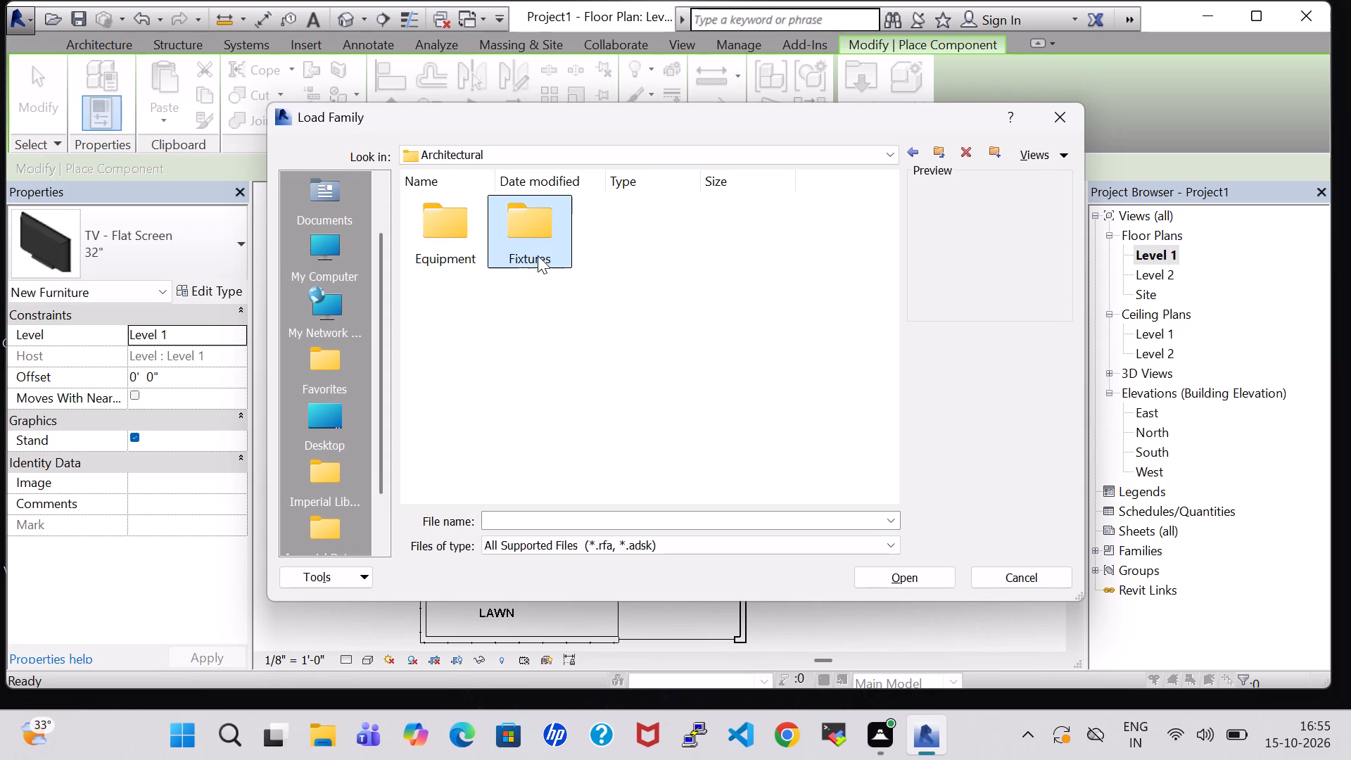
{"action": "double_click", "coordinate": [448, 217]}
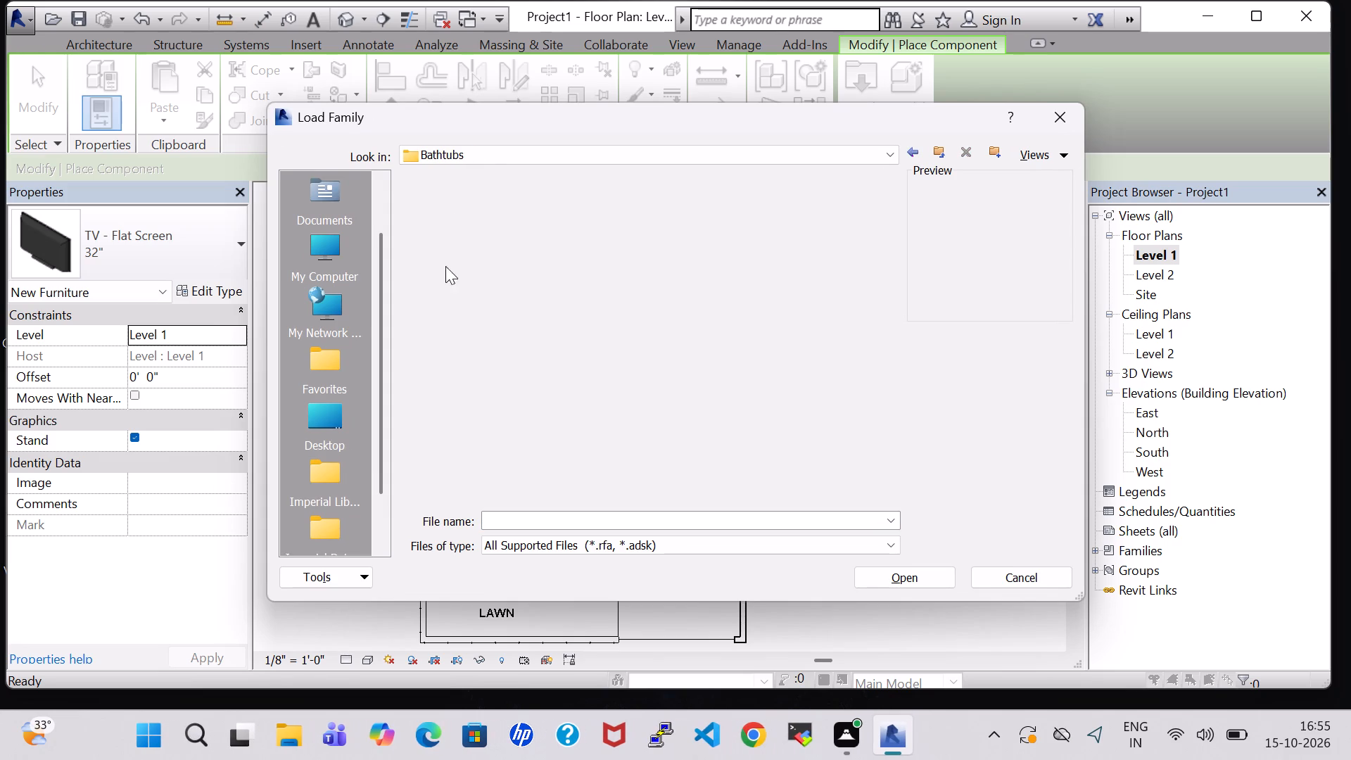
{"action": "left_click", "coordinate": [540, 222]}
{"action": "left_click", "coordinate": [945, 573]}
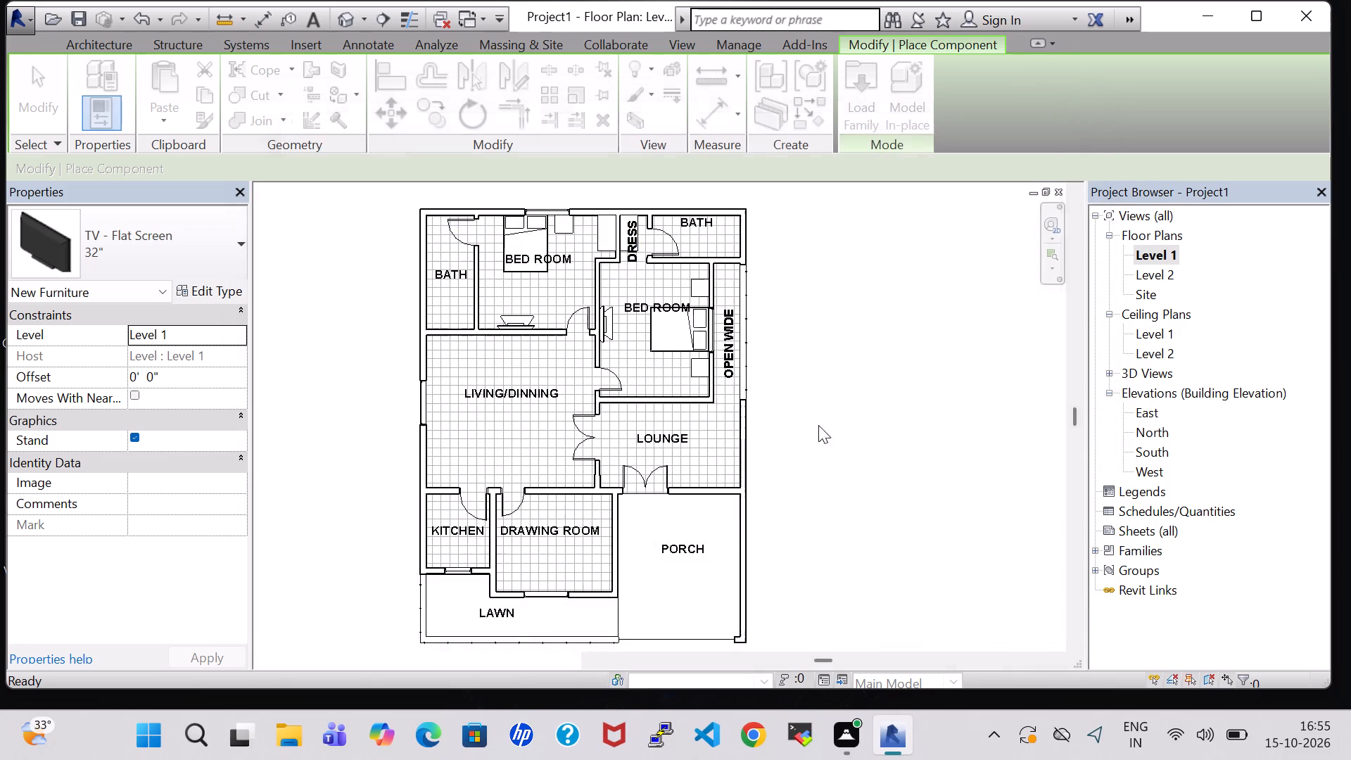
Place the 30" x 60" freestanding tub lengthwise in the outer corner of the bath beside the dress area on Level 1.
{"action": "scroll", "coordinate": [633, 273], "scroll_direction": "up", "scroll_amount": 4}
{"action": "middle_click_drag", "start_coordinate": [946, 370], "coordinate": [898, 594]}
{"action": "key", "text": "space"}
{"action": "key", "text": "space"}
{"action": "key", "text": "space"}
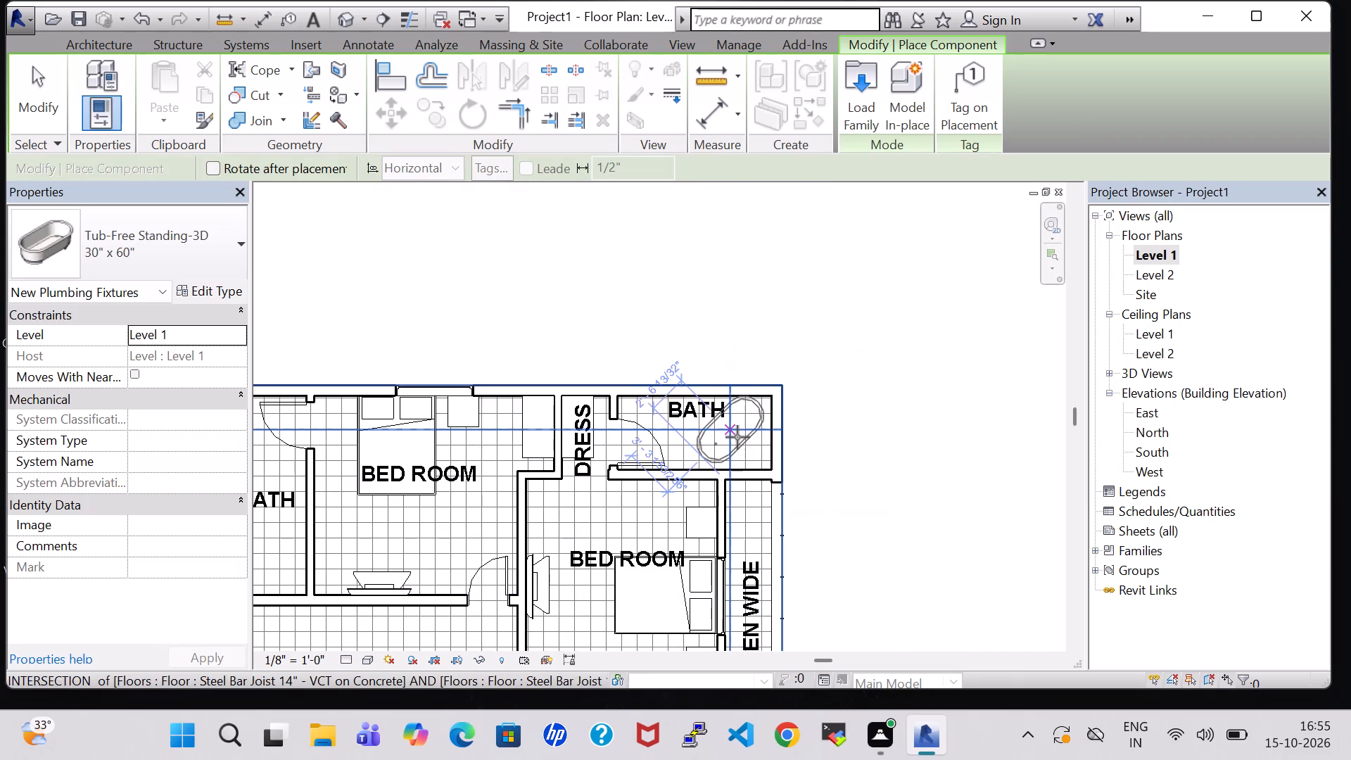
{"action": "key", "text": "space"}
{"action": "key", "text": "space"}
{"action": "scroll", "coordinate": [737, 437], "scroll_direction": "up", "scroll_amount": 1}
{"action": "key", "text": "space"}
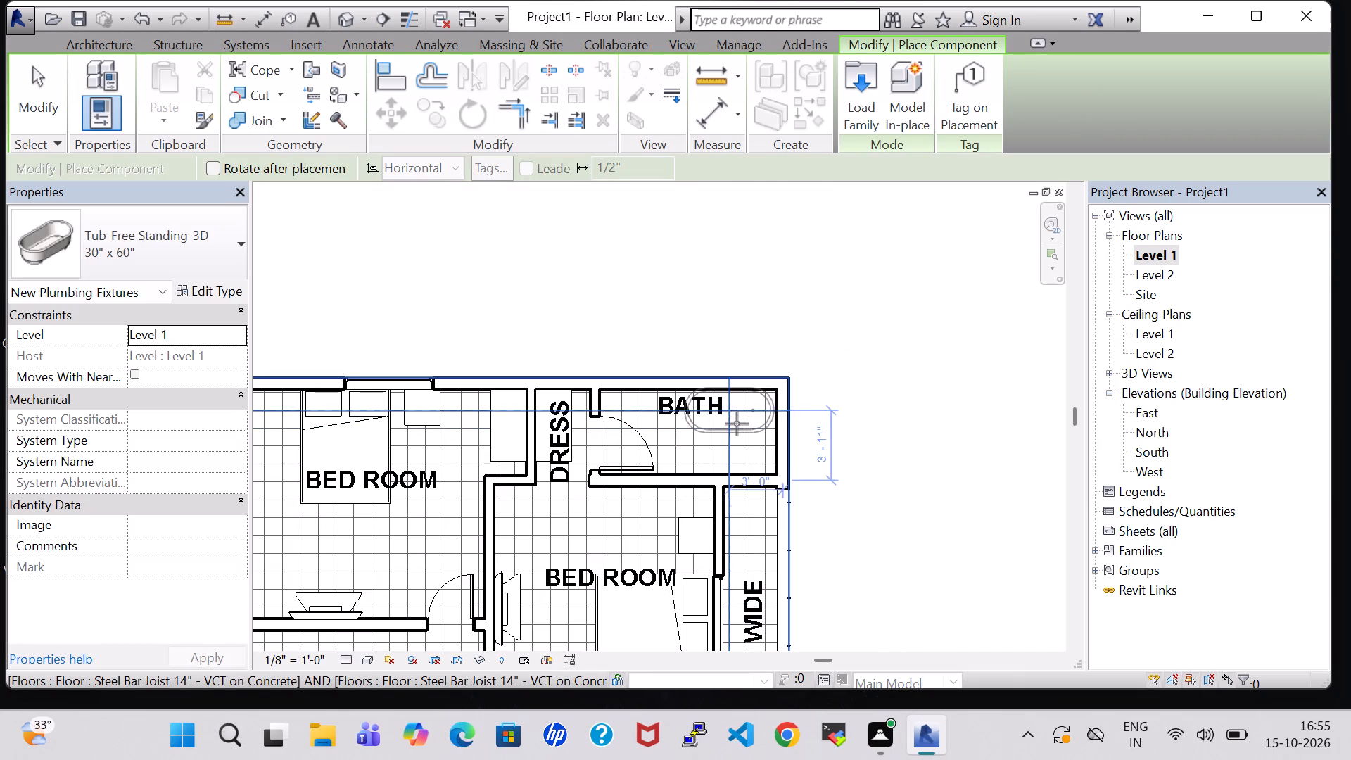
{"action": "left_click", "coordinate": [737, 419]}
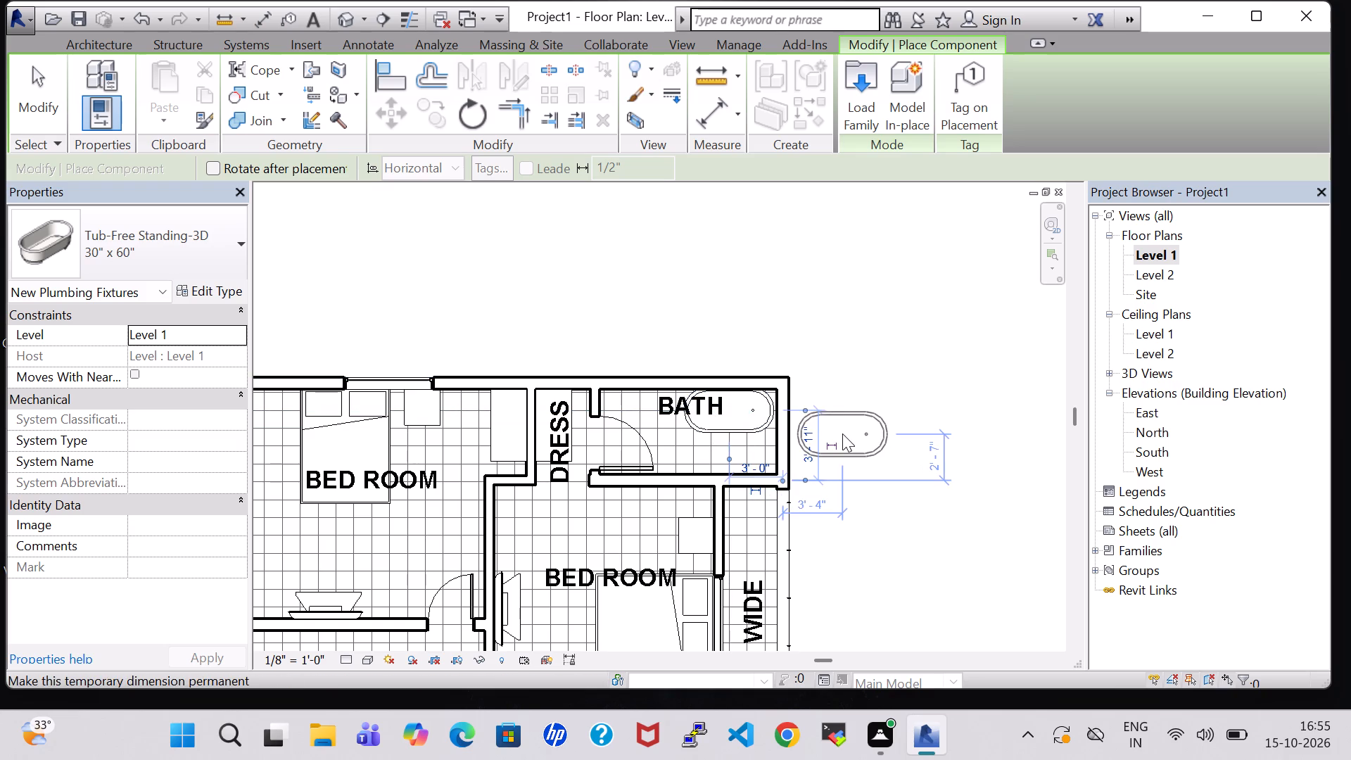
{"action": "key", "text": "Escape"}
{"action": "key", "text": "Escape"}
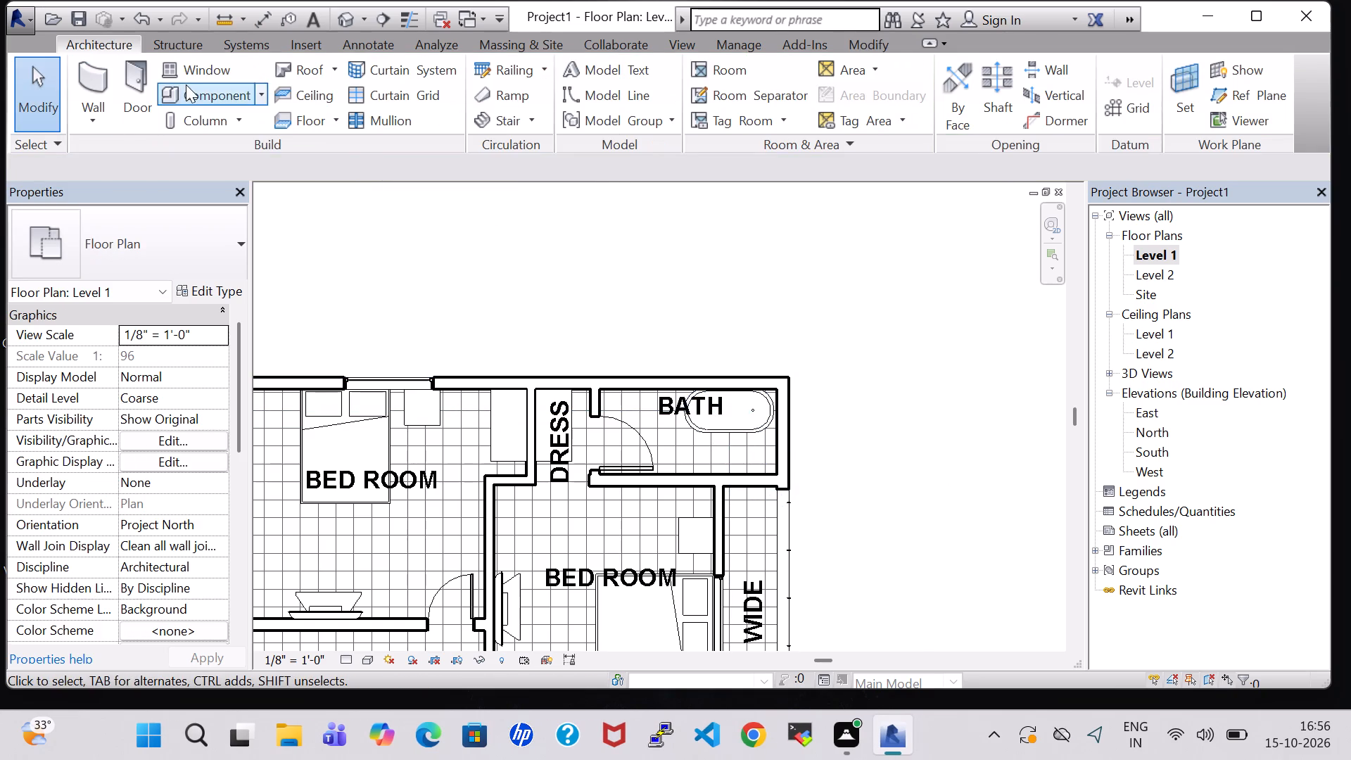
Load the Toilet-Domestic-3D family from the architectural plumbing fixtures' Water Closets library folder.
{"action": "left_click", "coordinate": [186, 84]}
{"action": "left_click", "coordinate": [854, 121]}
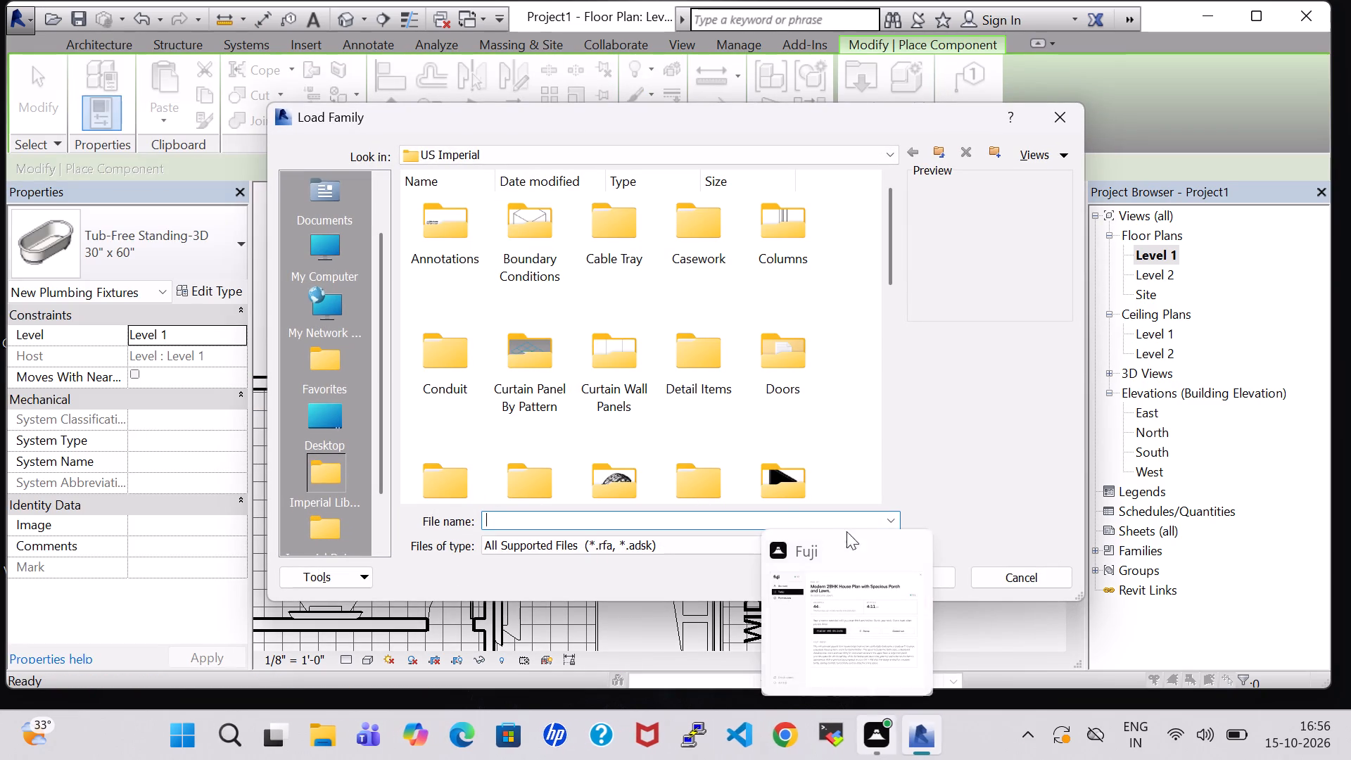
{"action": "scroll", "coordinate": [817, 417], "scroll_direction": "down", "scroll_amount": 2}
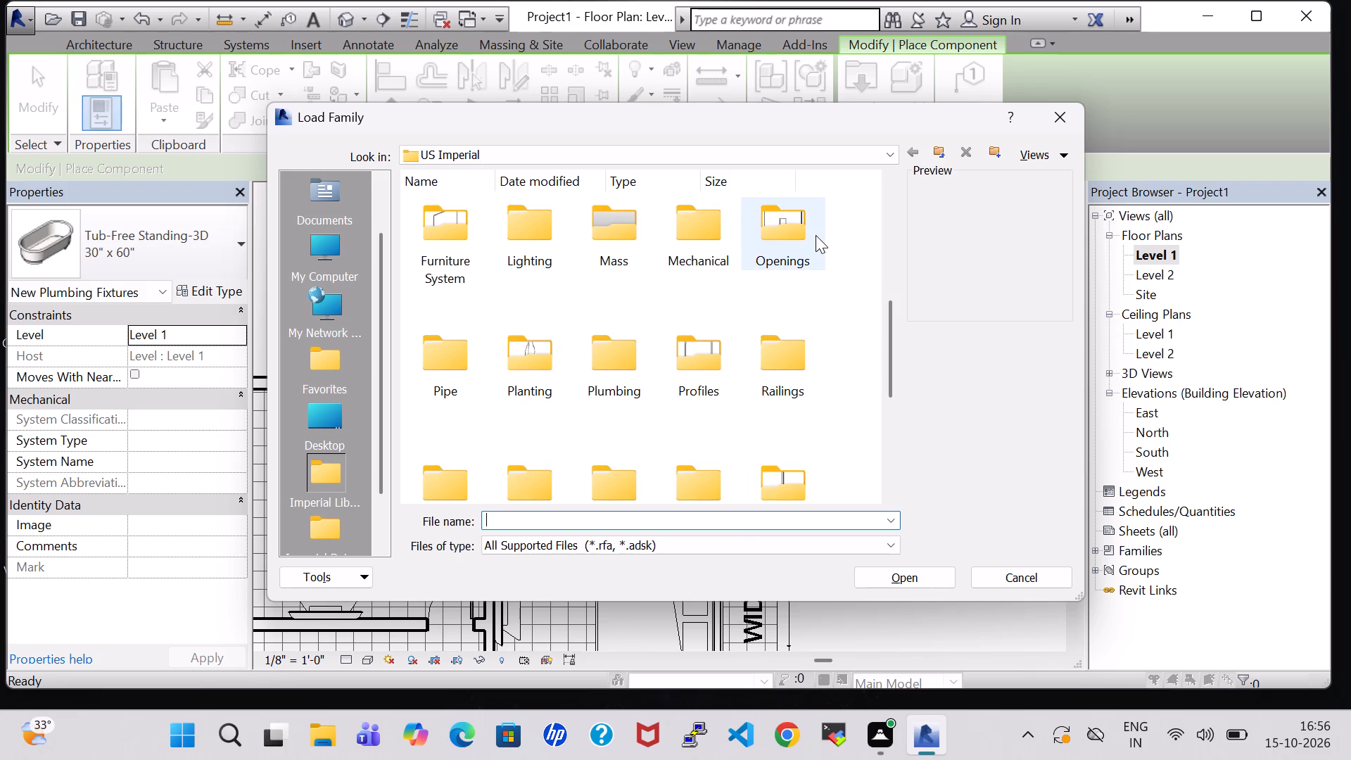
{"action": "scroll", "coordinate": [734, 335], "scroll_direction": "up", "scroll_amount": 1}
{"action": "scroll", "coordinate": [792, 284], "scroll_direction": "down", "scroll_amount": 3}
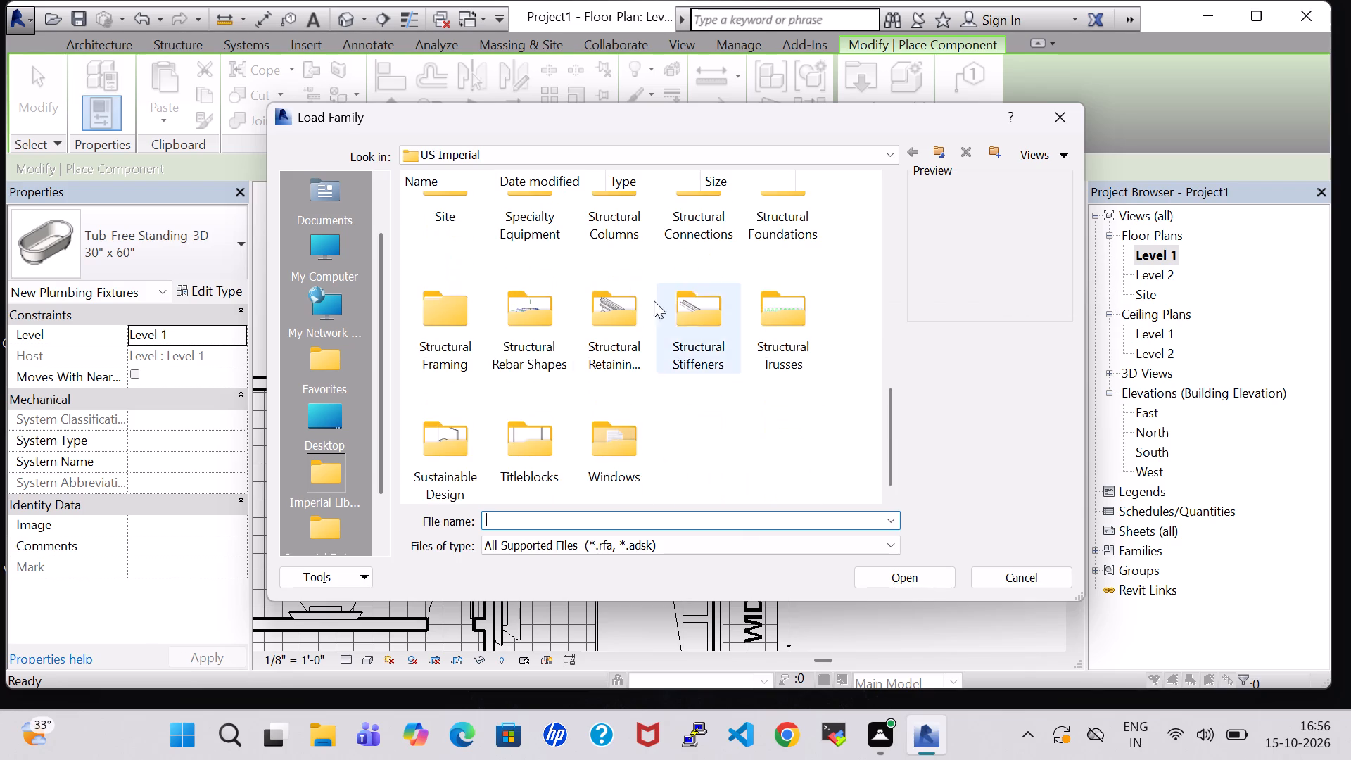
{"action": "scroll", "coordinate": [635, 304], "scroll_direction": "up", "scroll_amount": 1}
{"action": "double_click", "coordinate": [623, 256]}
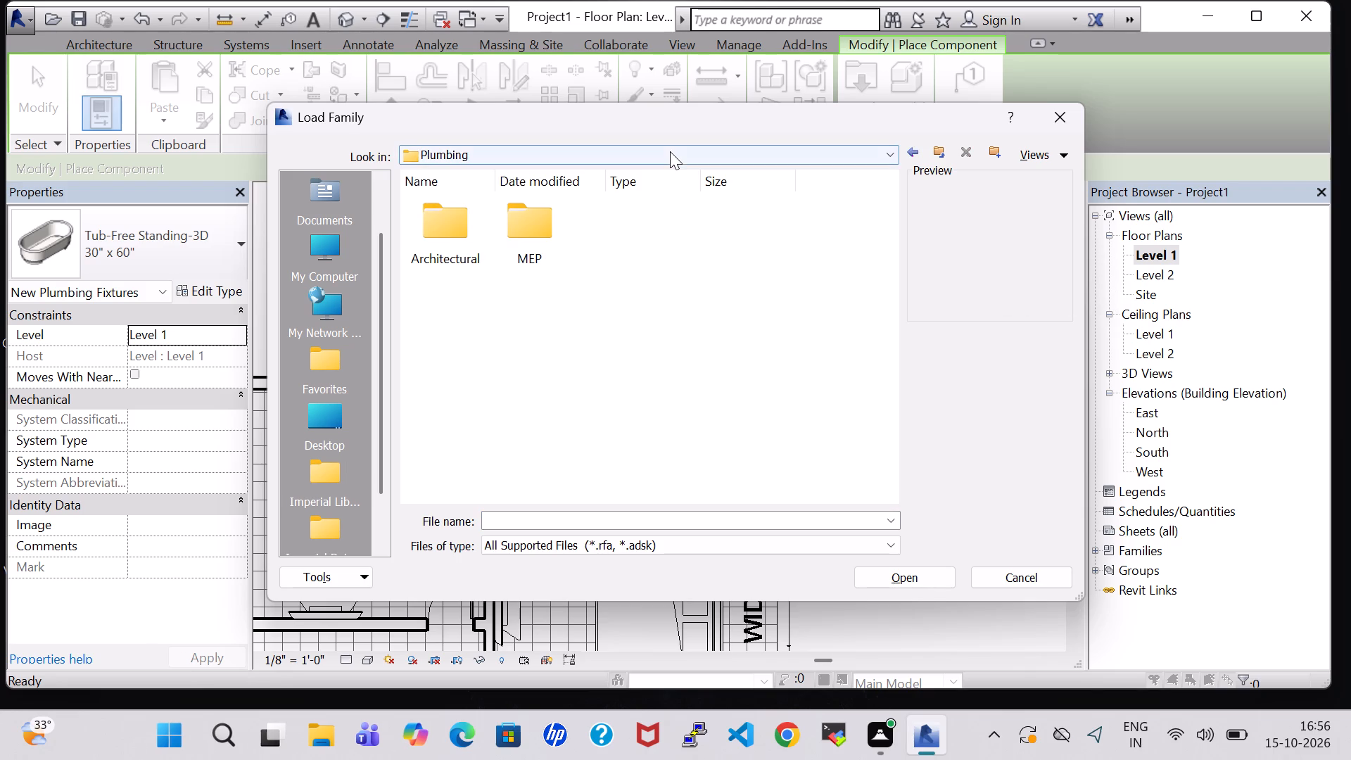
{"action": "double_click", "coordinate": [418, 243]}
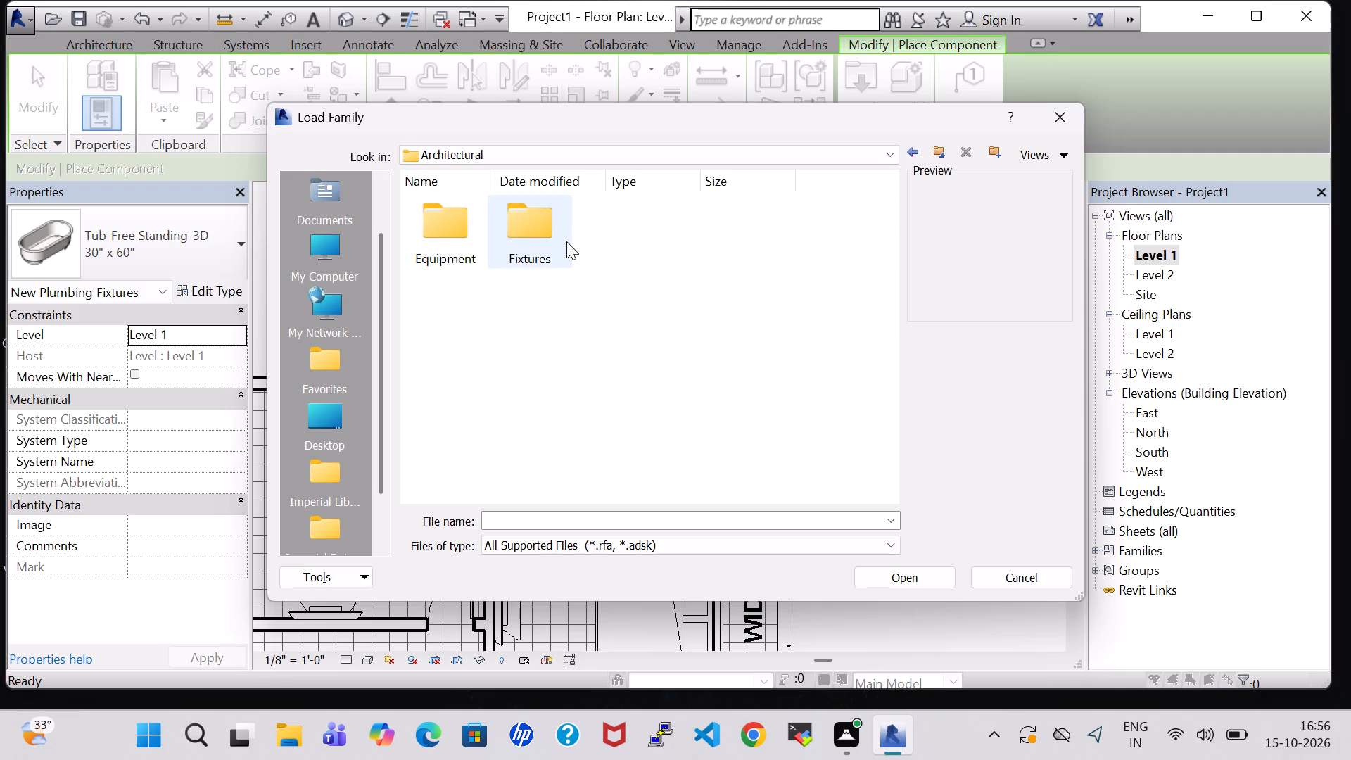
{"action": "double_click", "coordinate": [553, 236]}
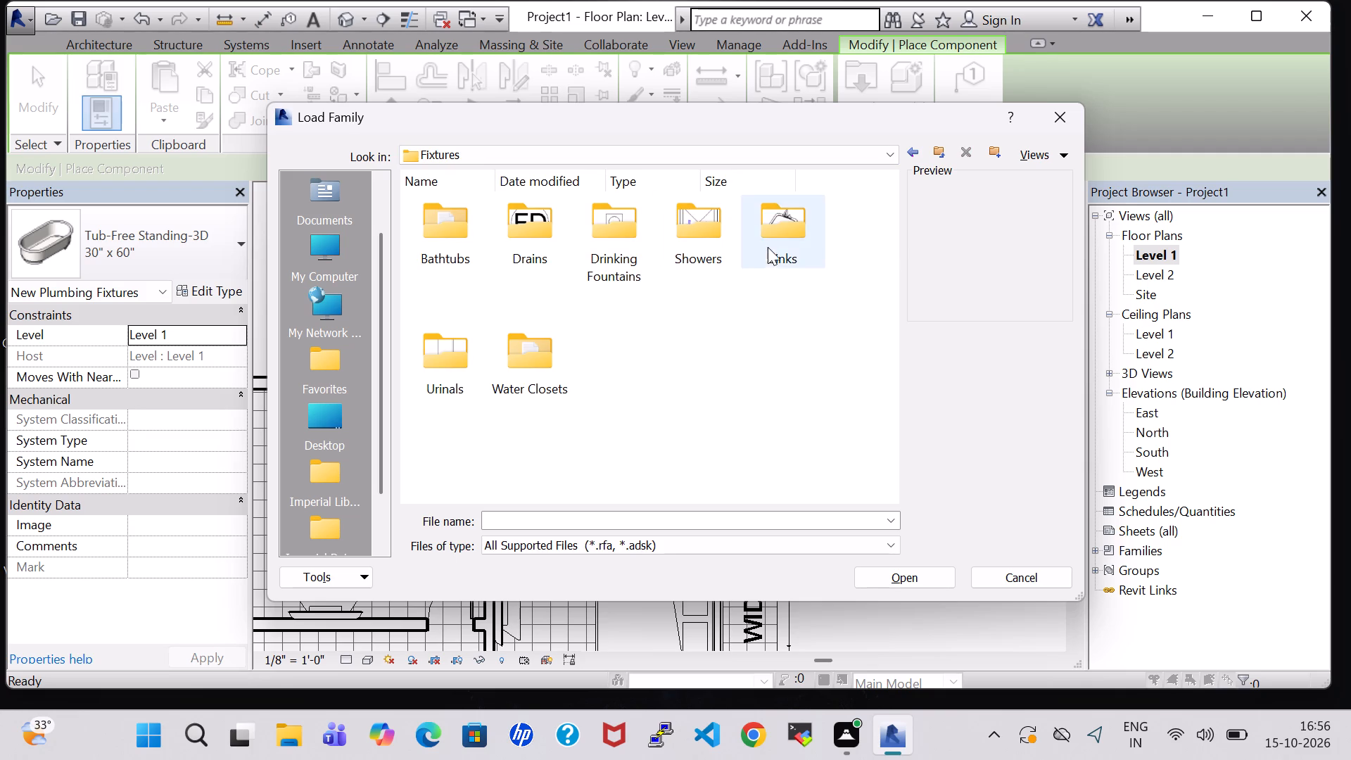
{"action": "left_click", "coordinate": [770, 246]}
{"action": "double_click", "coordinate": [537, 348]}
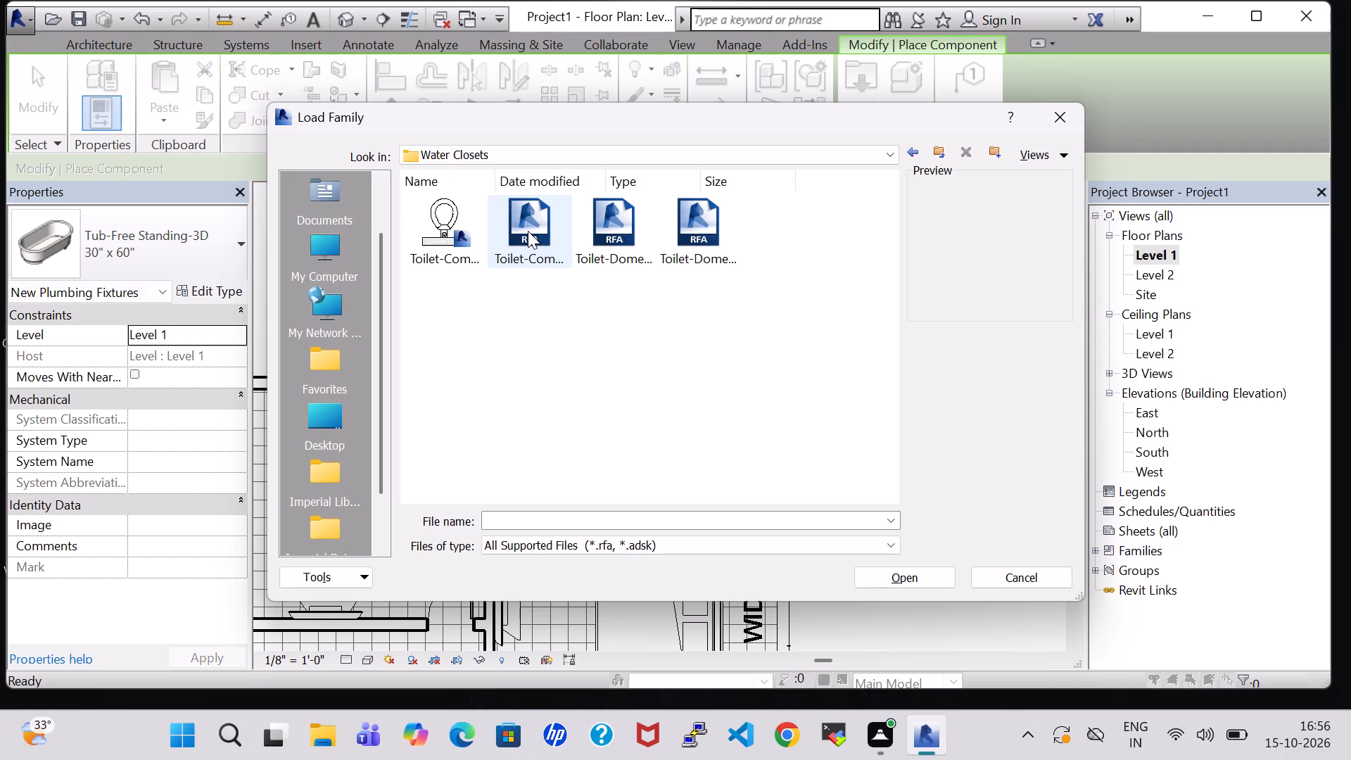
{"action": "left_click", "coordinate": [698, 232]}
{"action": "left_click", "coordinate": [930, 574]}
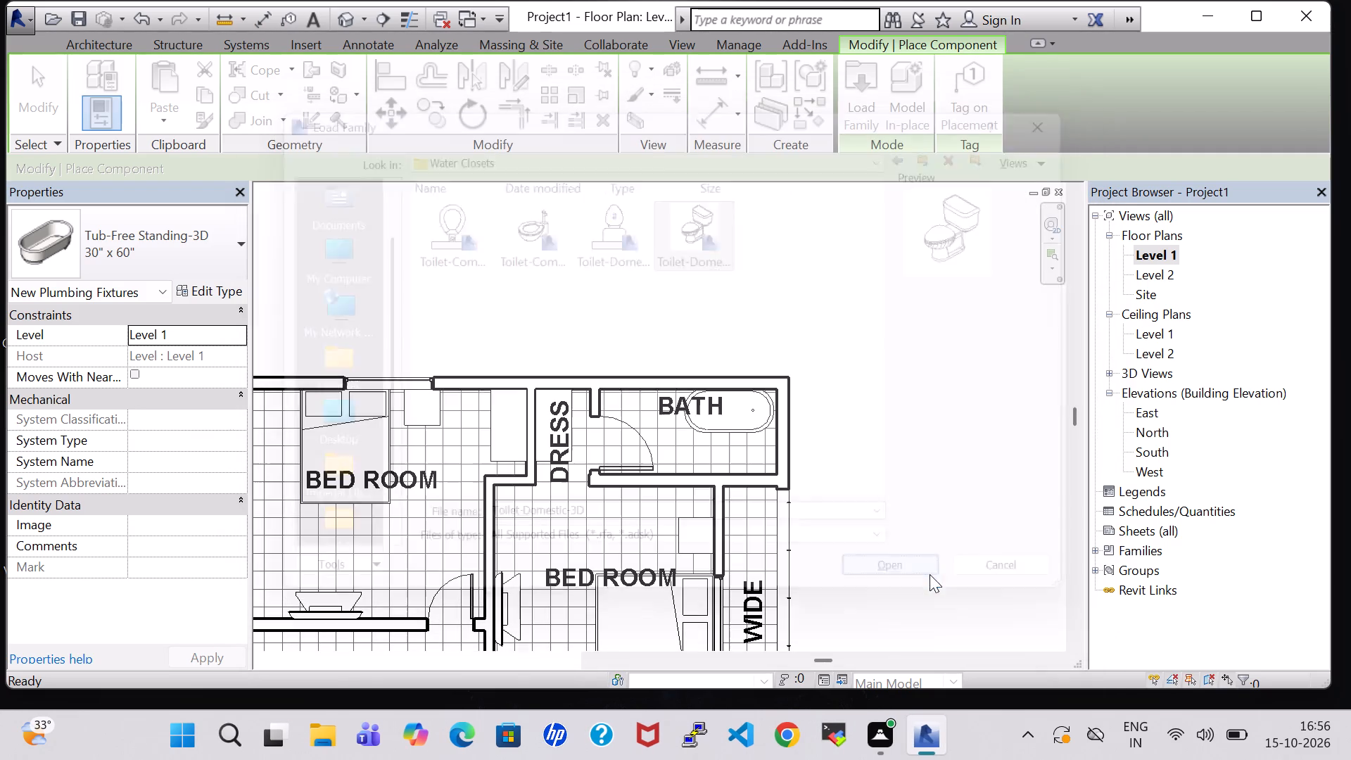
Place the toilet beside the tub in the bath, with its tank backed against the exterior end wall.
{"action": "key", "text": "space"}
{"action": "scroll", "coordinate": [756, 460], "scroll_direction": "up", "scroll_amount": 2}
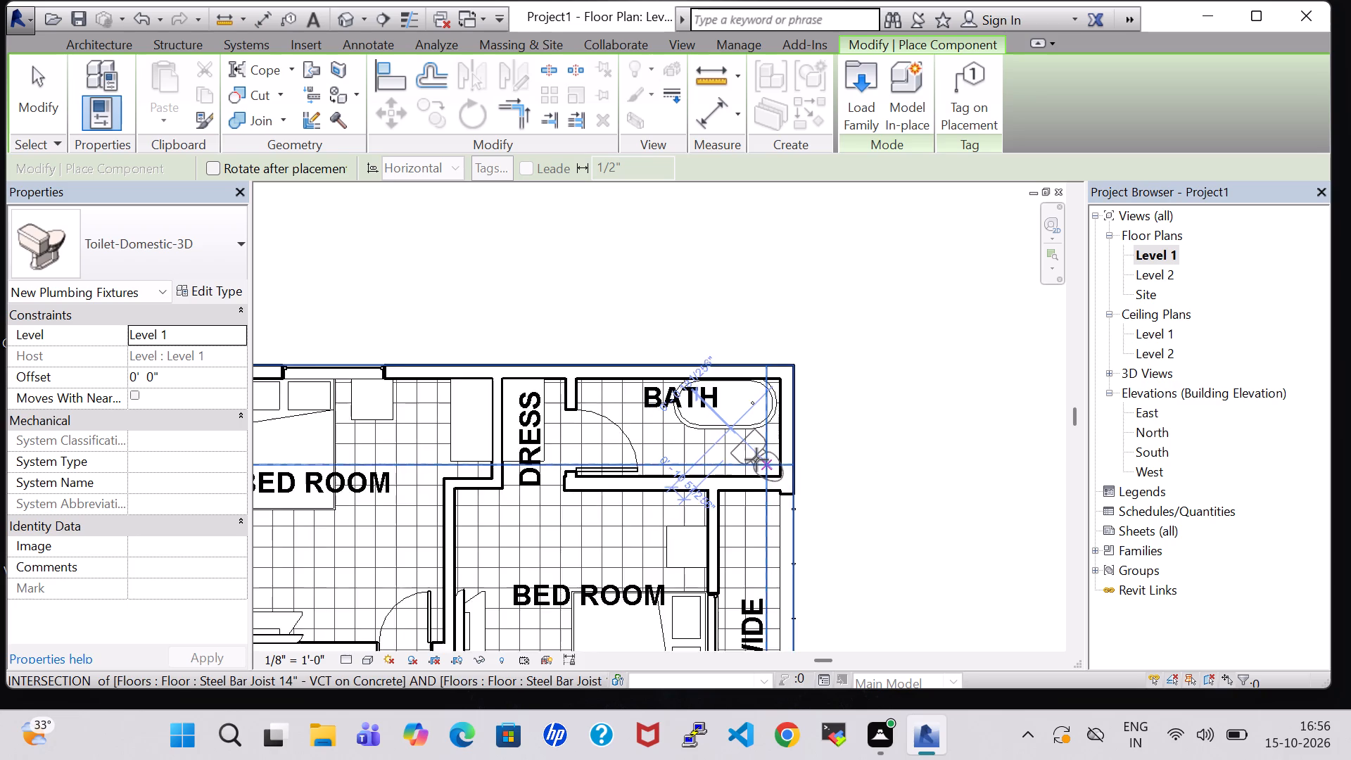
{"action": "key", "text": "space"}
{"action": "key", "text": "space"}
{"action": "key", "text": "space"}
{"action": "key", "text": "space"}
{"action": "scroll", "coordinate": [756, 460], "scroll_direction": "up", "scroll_amount": 2}
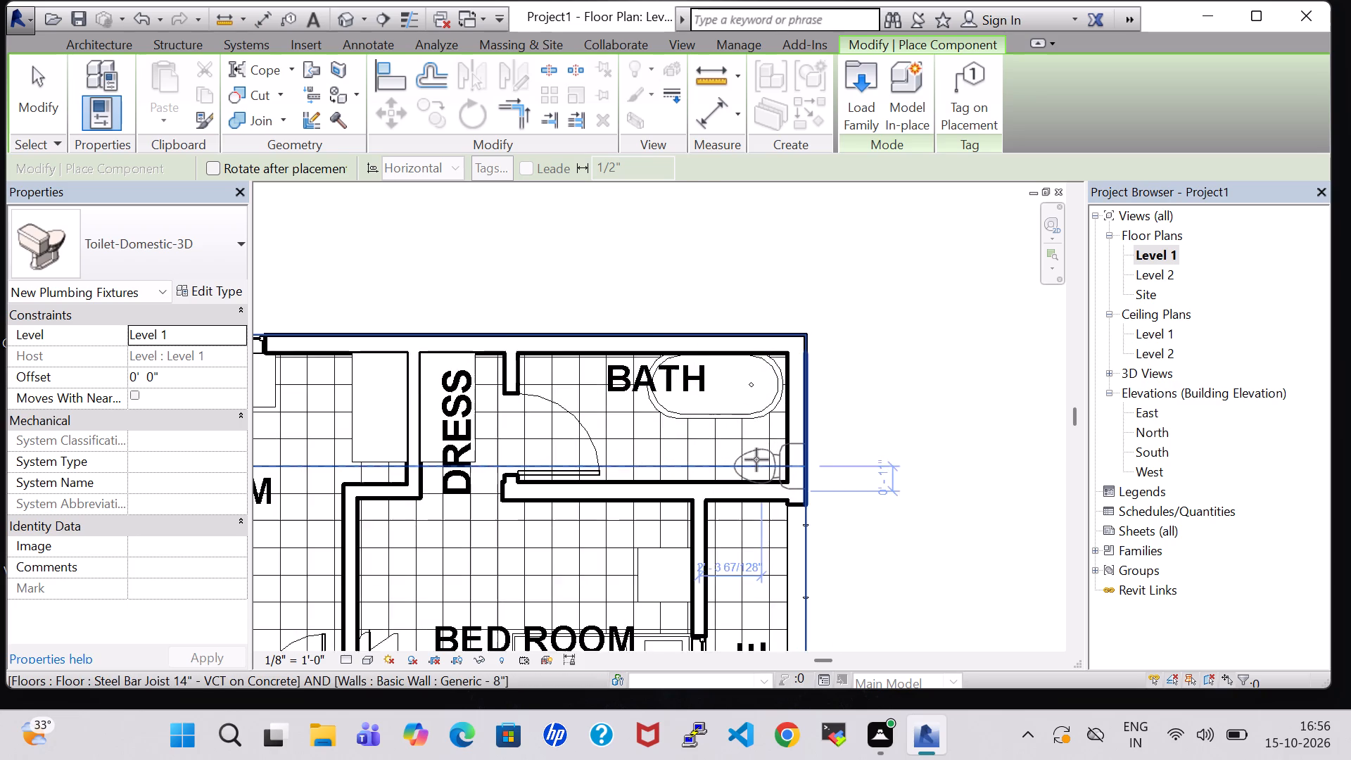
{"action": "scroll", "coordinate": [756, 460], "scroll_direction": "up", "scroll_amount": 2}
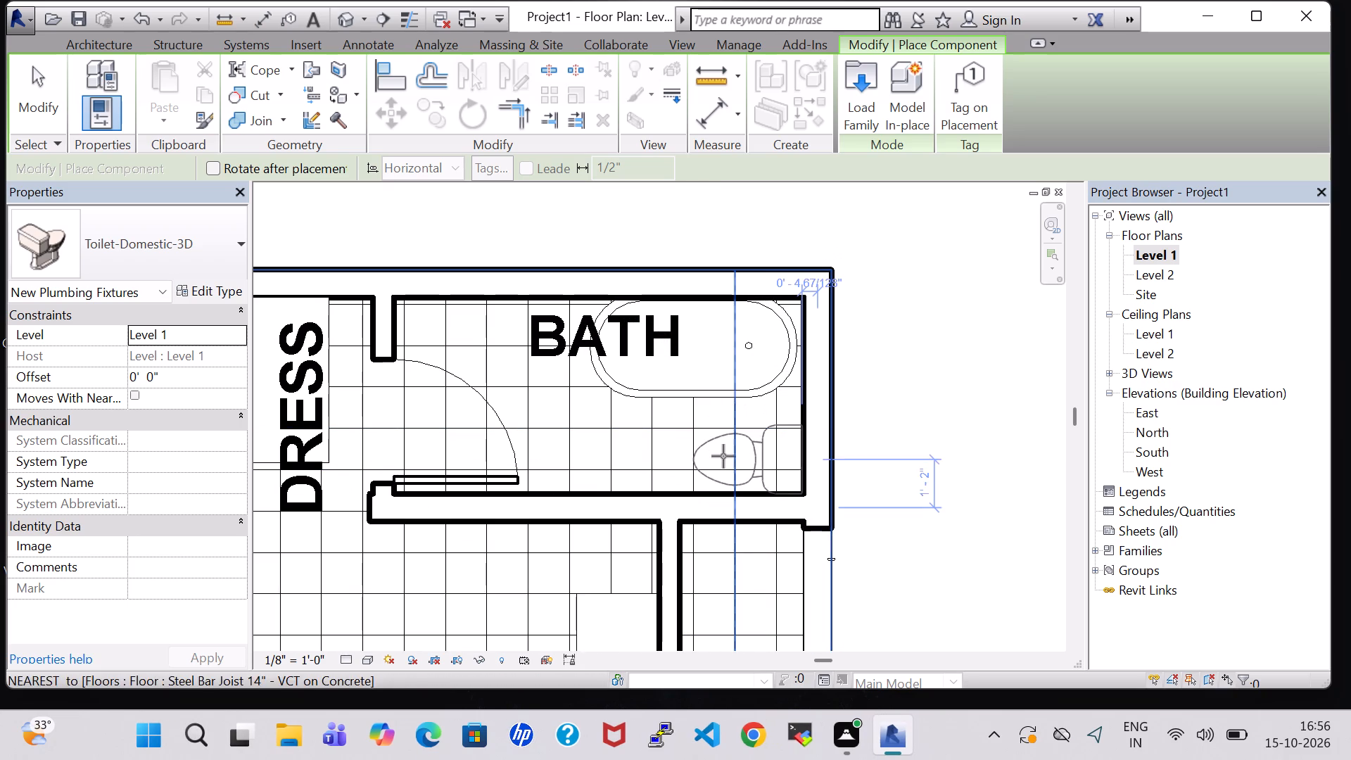
{"action": "left_click", "coordinate": [743, 450]}
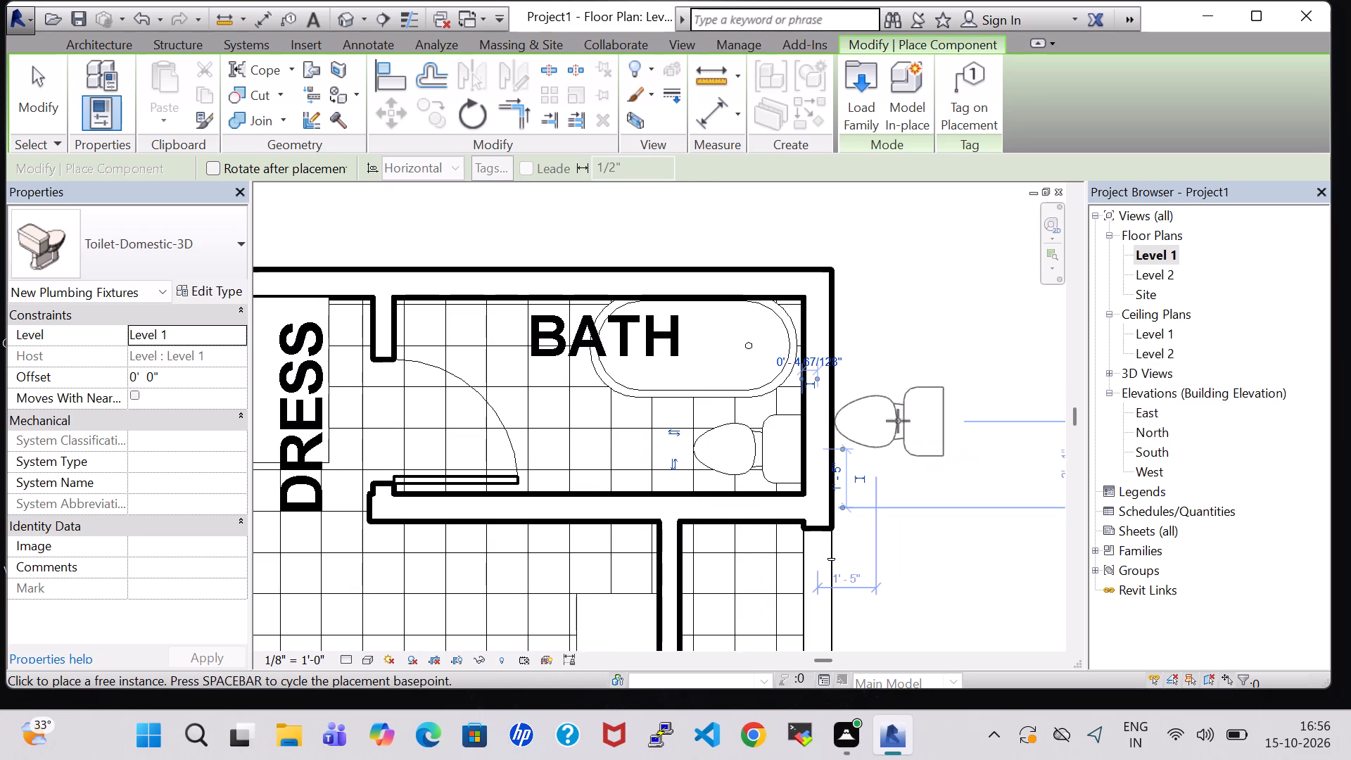
{"action": "key", "text": "Escape"}
{"action": "key", "text": "Escape"}
Load the Sink Vanity-Square family from the architectural plumbing fixtures' Sinks library folder.
{"action": "scroll", "coordinate": [898, 421], "scroll_direction": "down", "scroll_amount": 1}
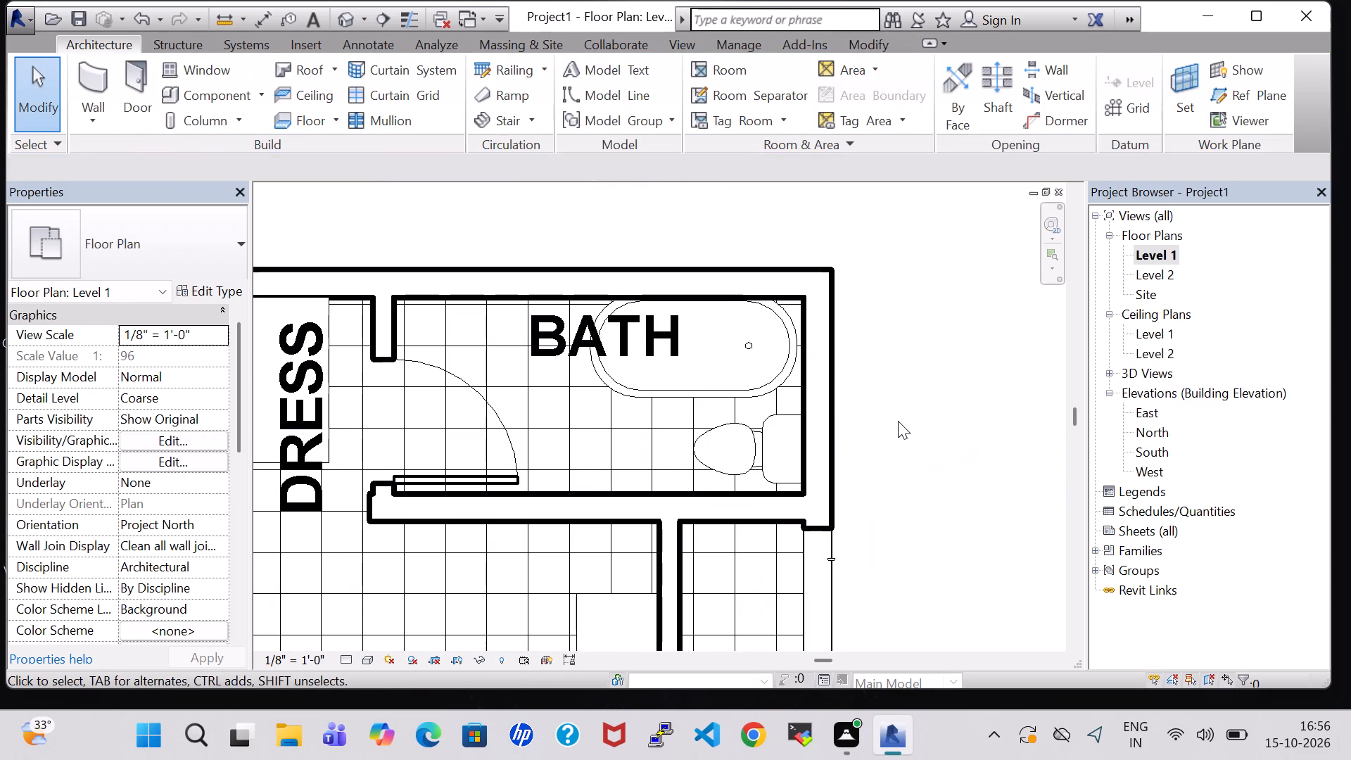
{"action": "scroll", "coordinate": [898, 421], "scroll_direction": "down", "scroll_amount": 3}
{"action": "middle_click", "coordinate": [898, 421]}
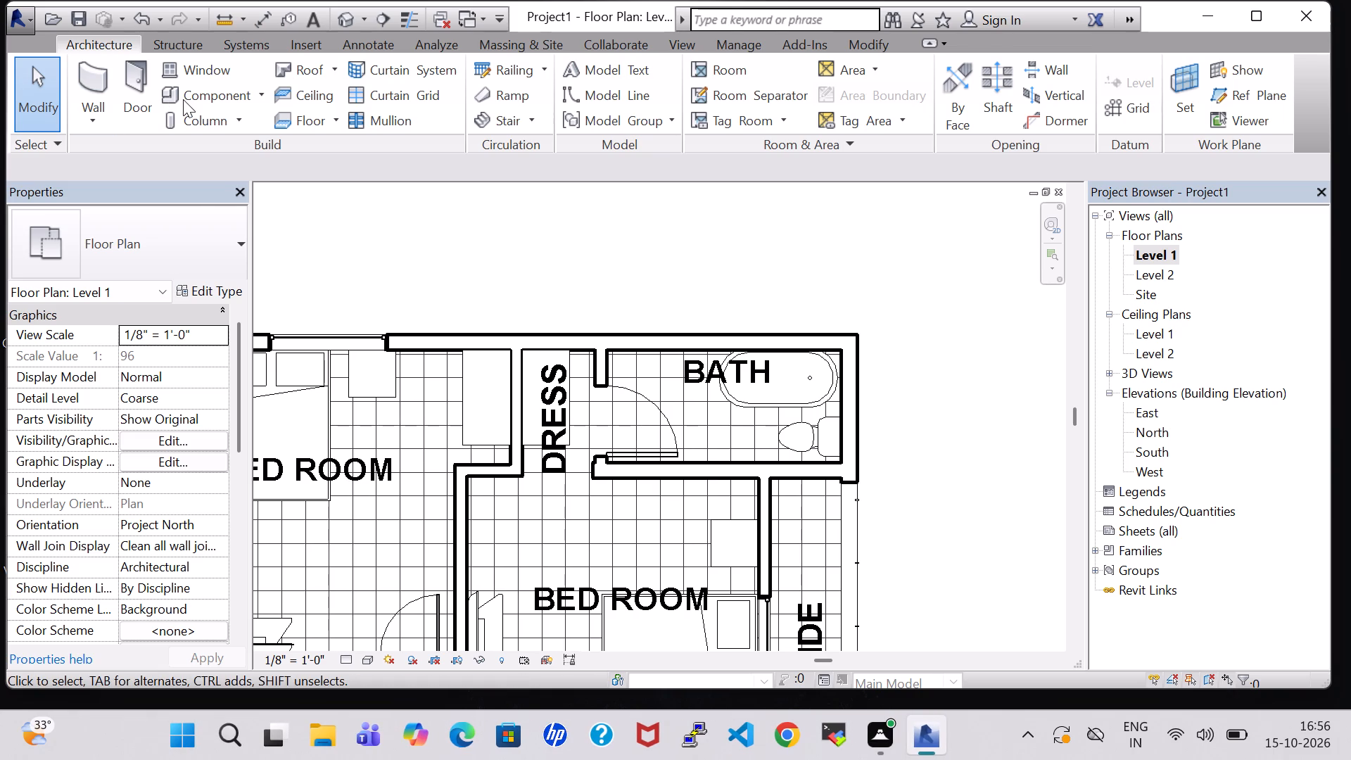
{"action": "left_click", "coordinate": [183, 99]}
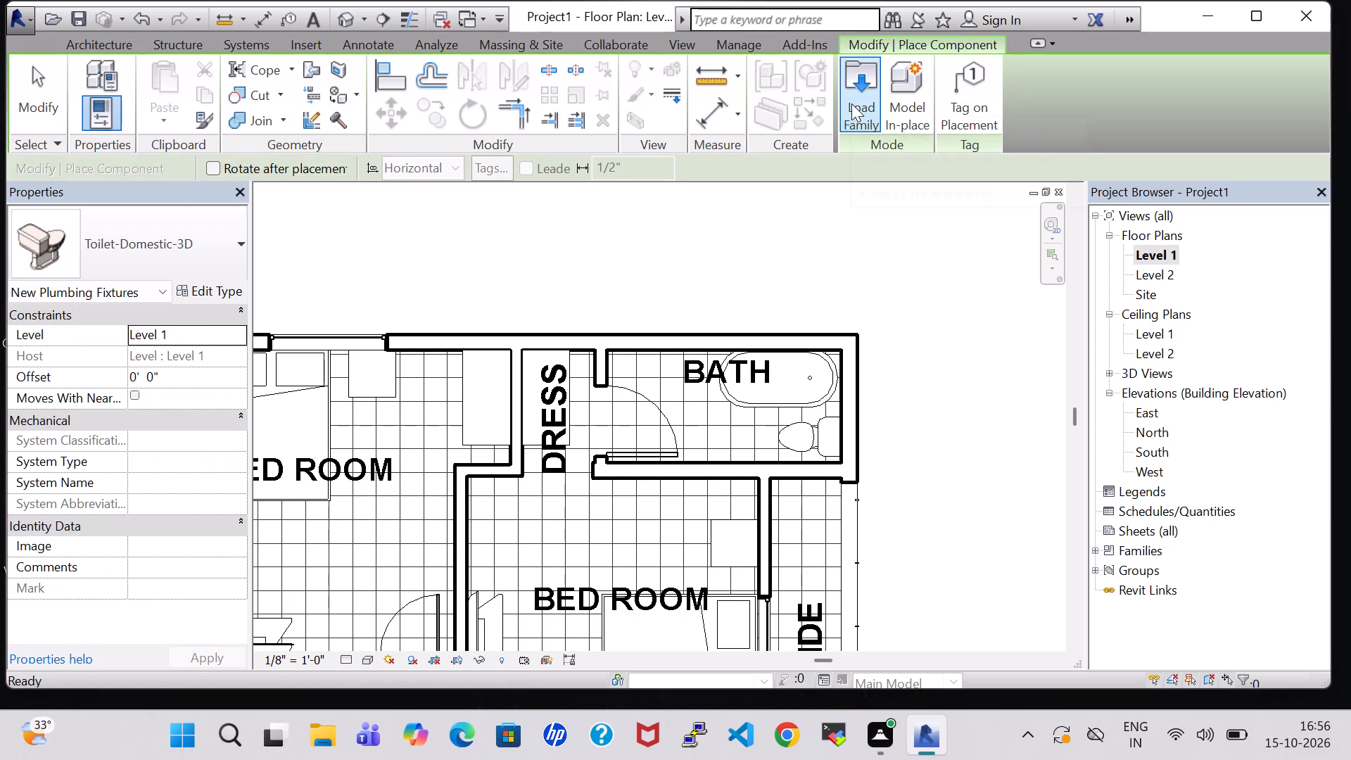
{"action": "left_click", "coordinate": [851, 103]}
{"action": "scroll", "coordinate": [739, 353], "scroll_direction": "down", "scroll_amount": 1}
{"action": "scroll", "coordinate": [588, 355], "scroll_direction": "down", "scroll_amount": 2}
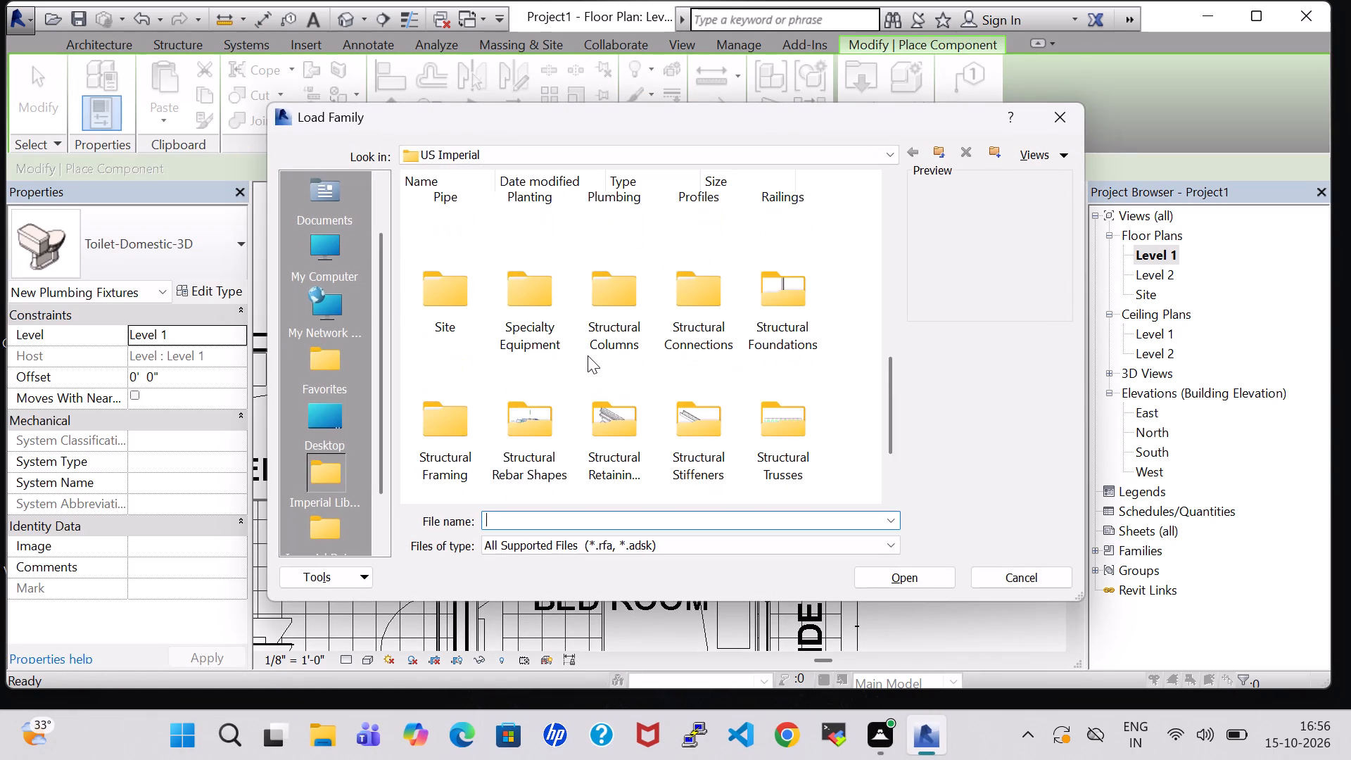
{"action": "scroll", "coordinate": [611, 346], "scroll_direction": "up", "scroll_amount": 1}
{"action": "double_click", "coordinate": [613, 348]}
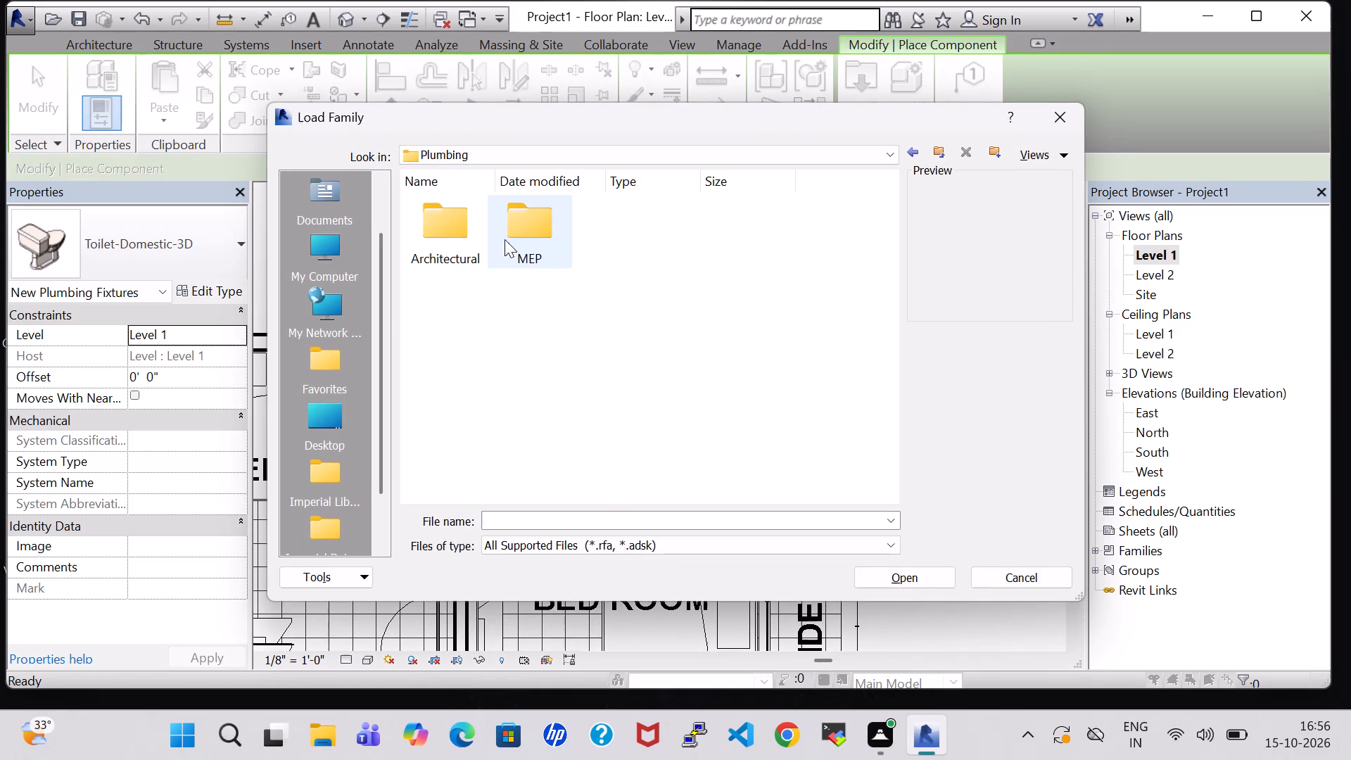
{"action": "double_click", "coordinate": [445, 236]}
{"action": "double_click", "coordinate": [524, 236]}
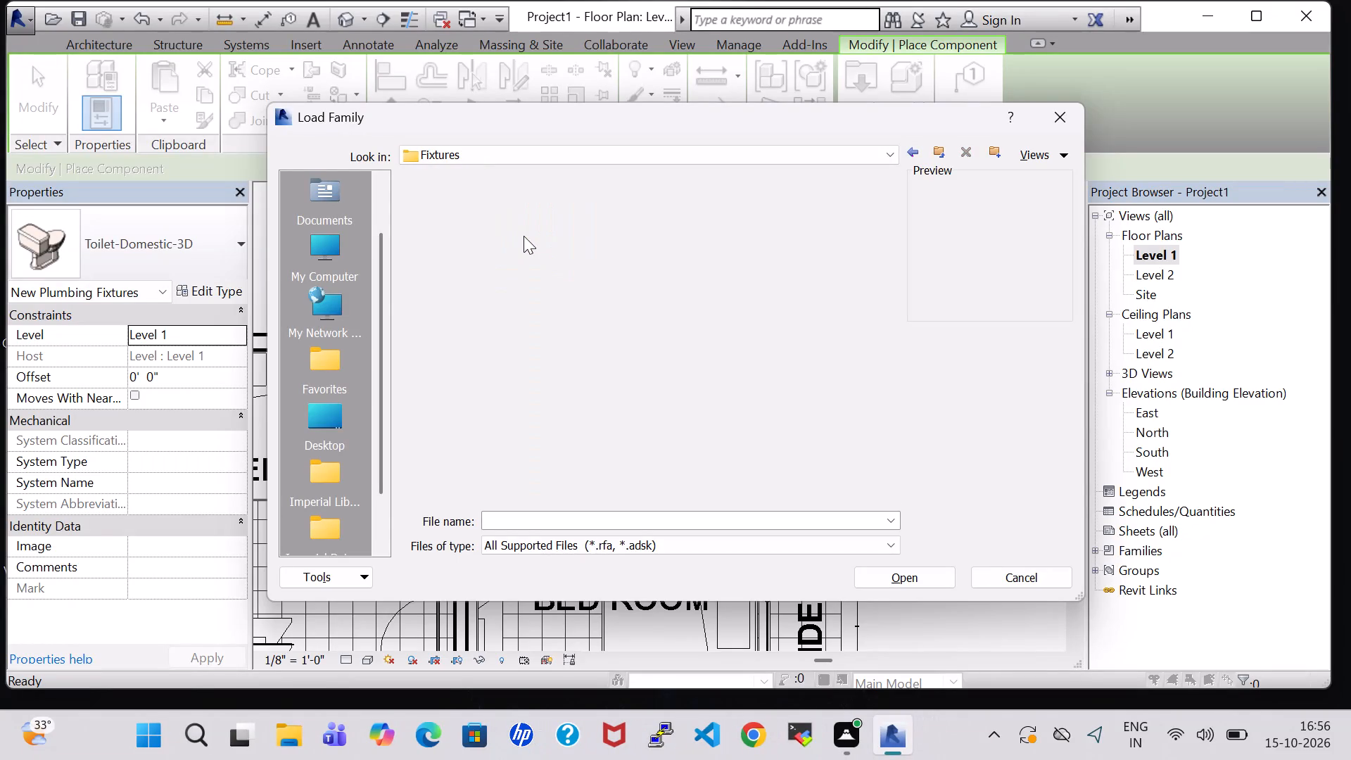
{"action": "double_click", "coordinate": [757, 239]}
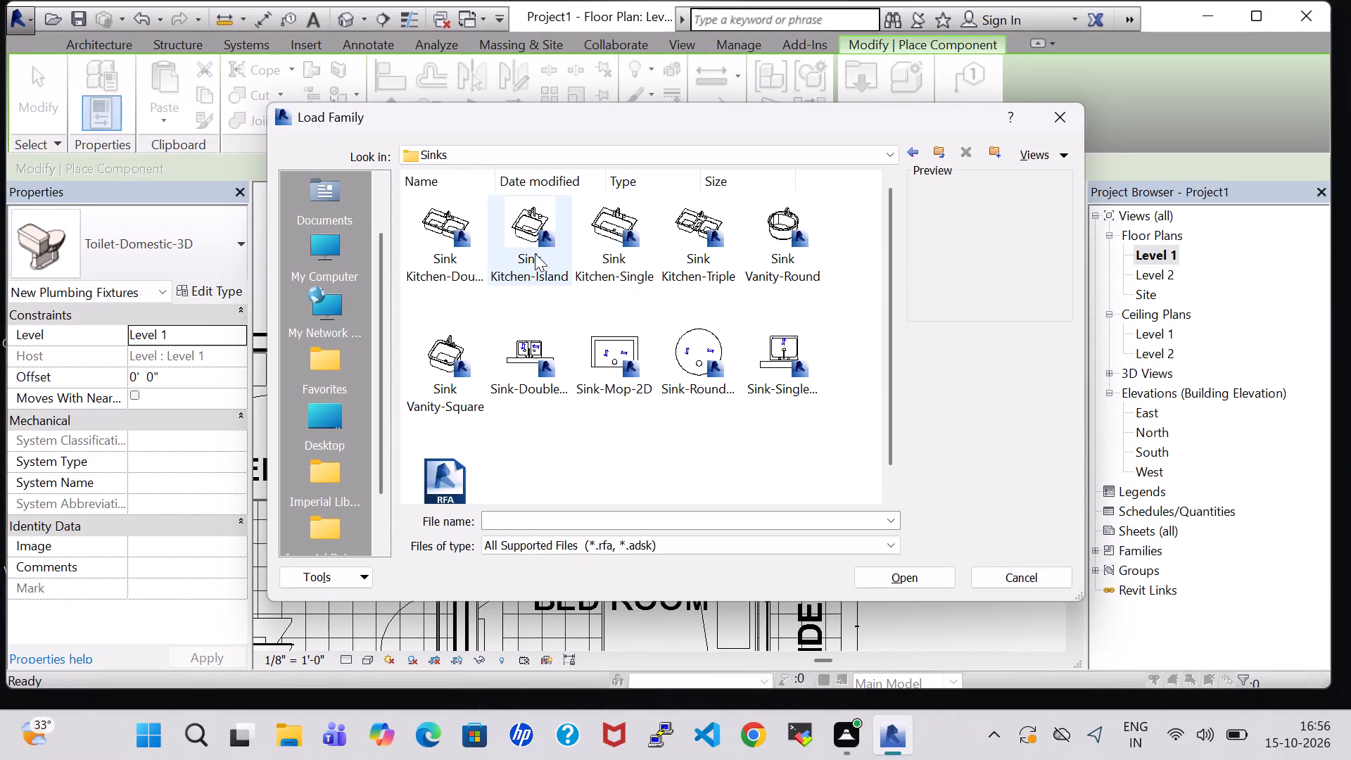
{"action": "left_click", "coordinate": [458, 315]}
{"action": "left_click", "coordinate": [459, 343]}
{"action": "left_click", "coordinate": [946, 579]}
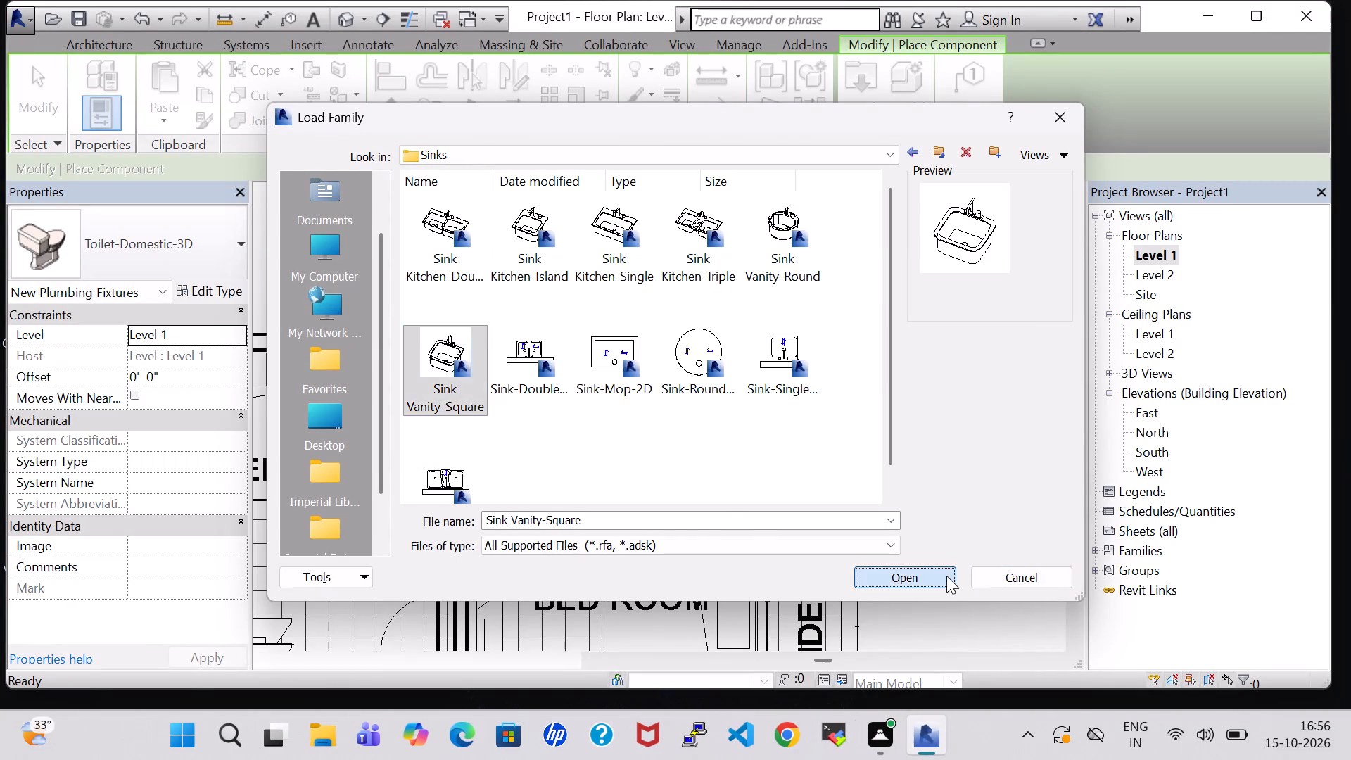
Place the 20" x 18" square vanity sink against the bath's long exterior wall, between the door and the tub.
{"action": "scroll", "coordinate": [703, 344], "scroll_direction": "up", "scroll_amount": 4}
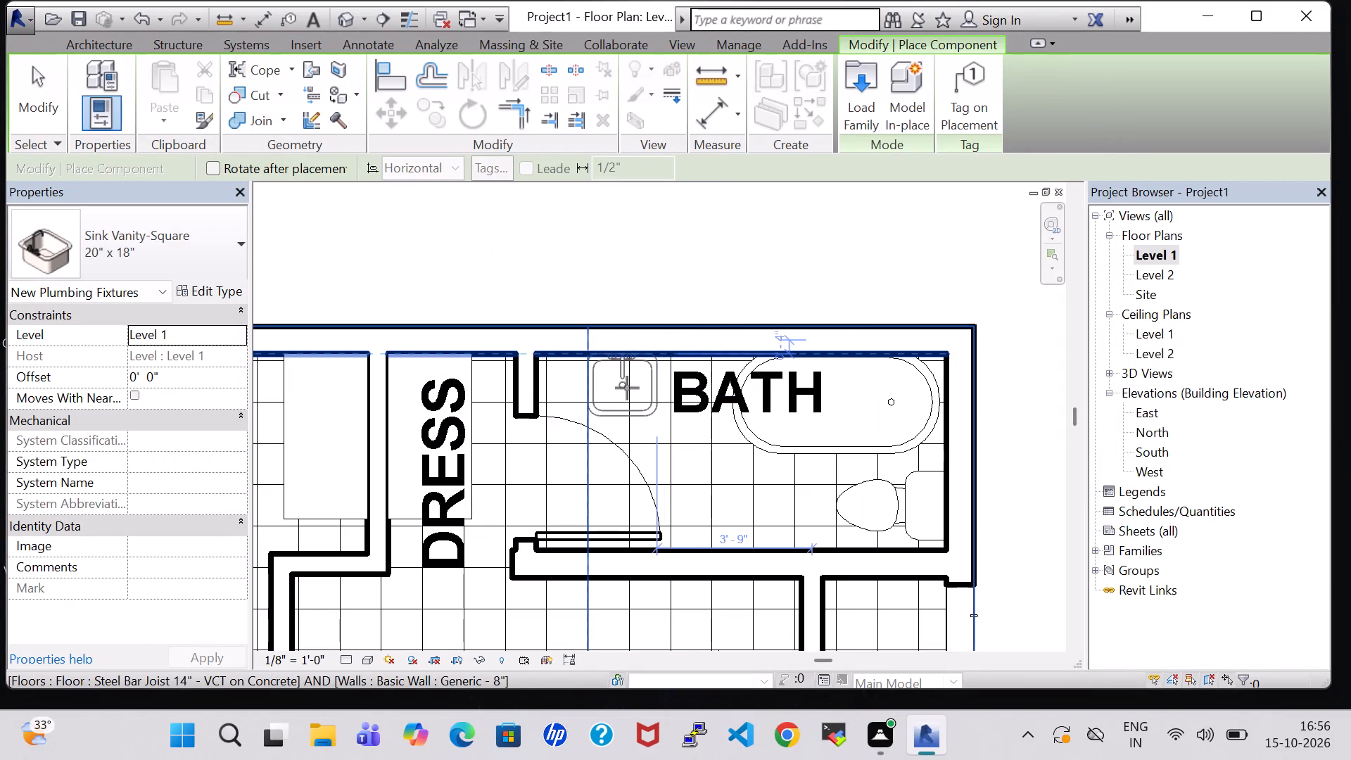
{"action": "left_click", "coordinate": [627, 388]}
{"action": "key", "text": "Escape"}
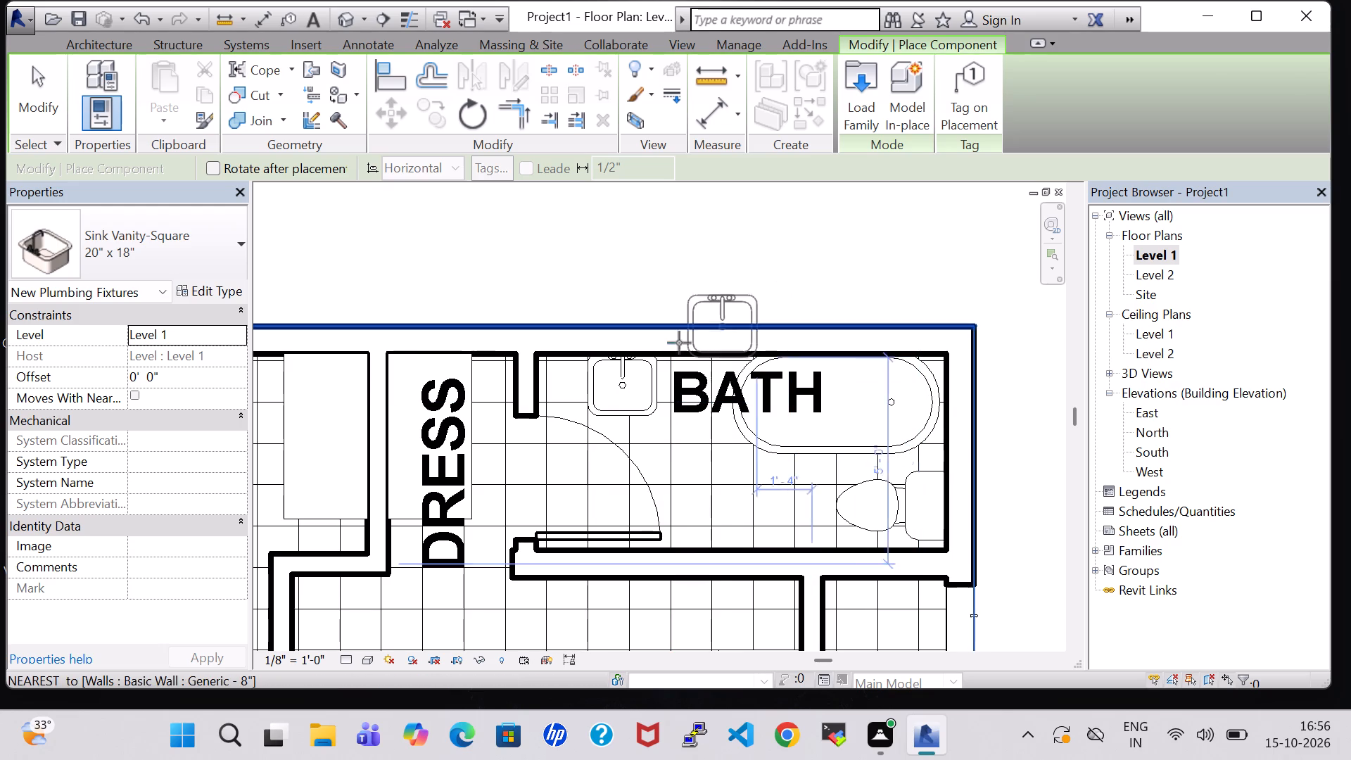
{"action": "key", "text": "Escape"}
Set the vanity sink's offset from Level 1 to 2' 0".
{"action": "left_click", "coordinate": [617, 394]}
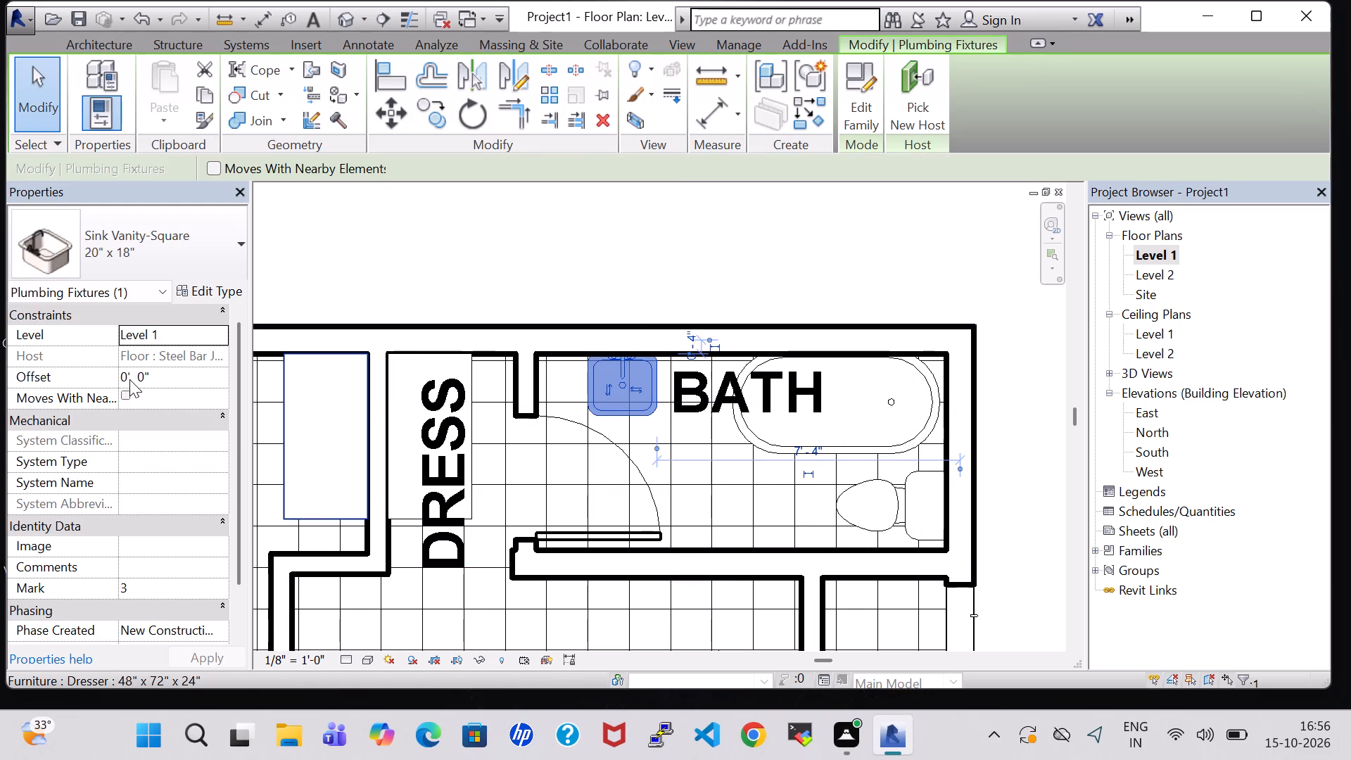
{"action": "left_click", "coordinate": [129, 379]}
{"action": "key", "text": "BackSpace"}
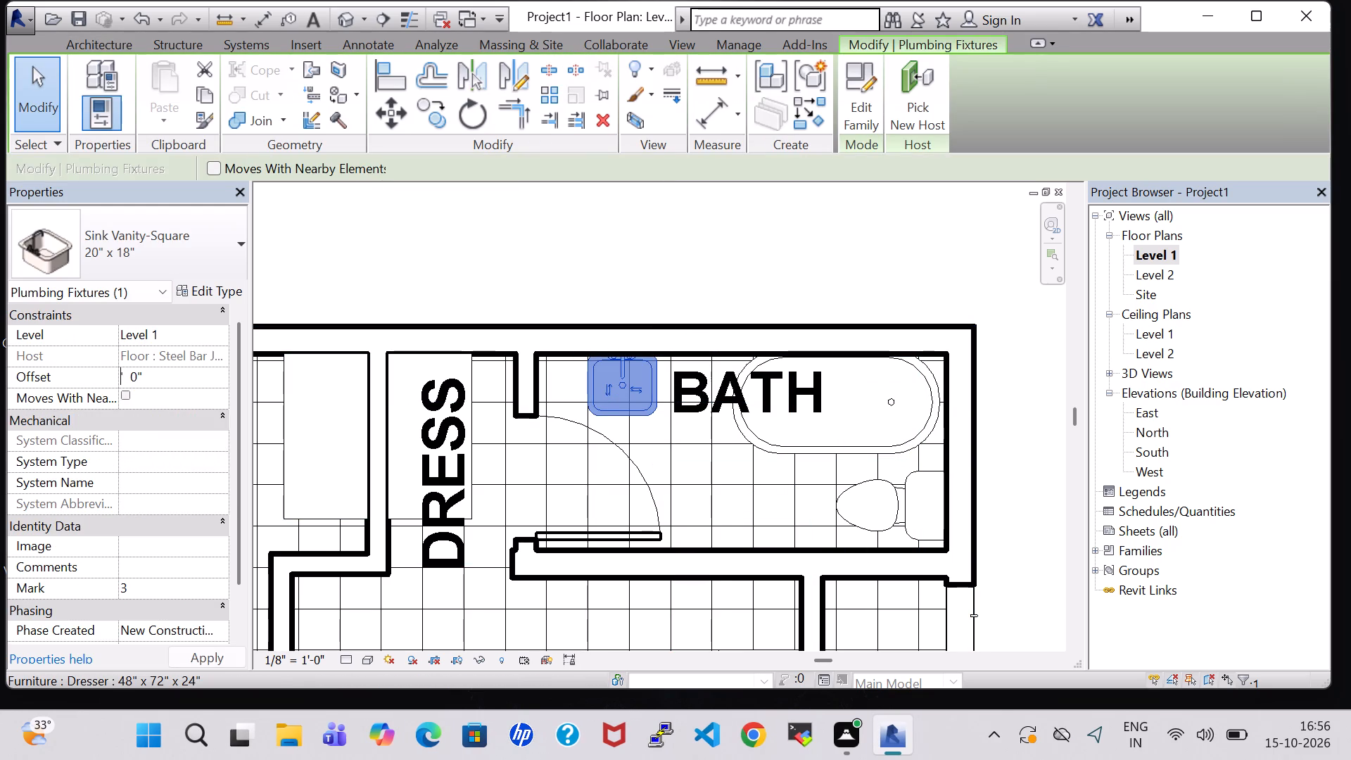
{"action": "key", "text": "2"}
{"action": "key", "text": "Return"}
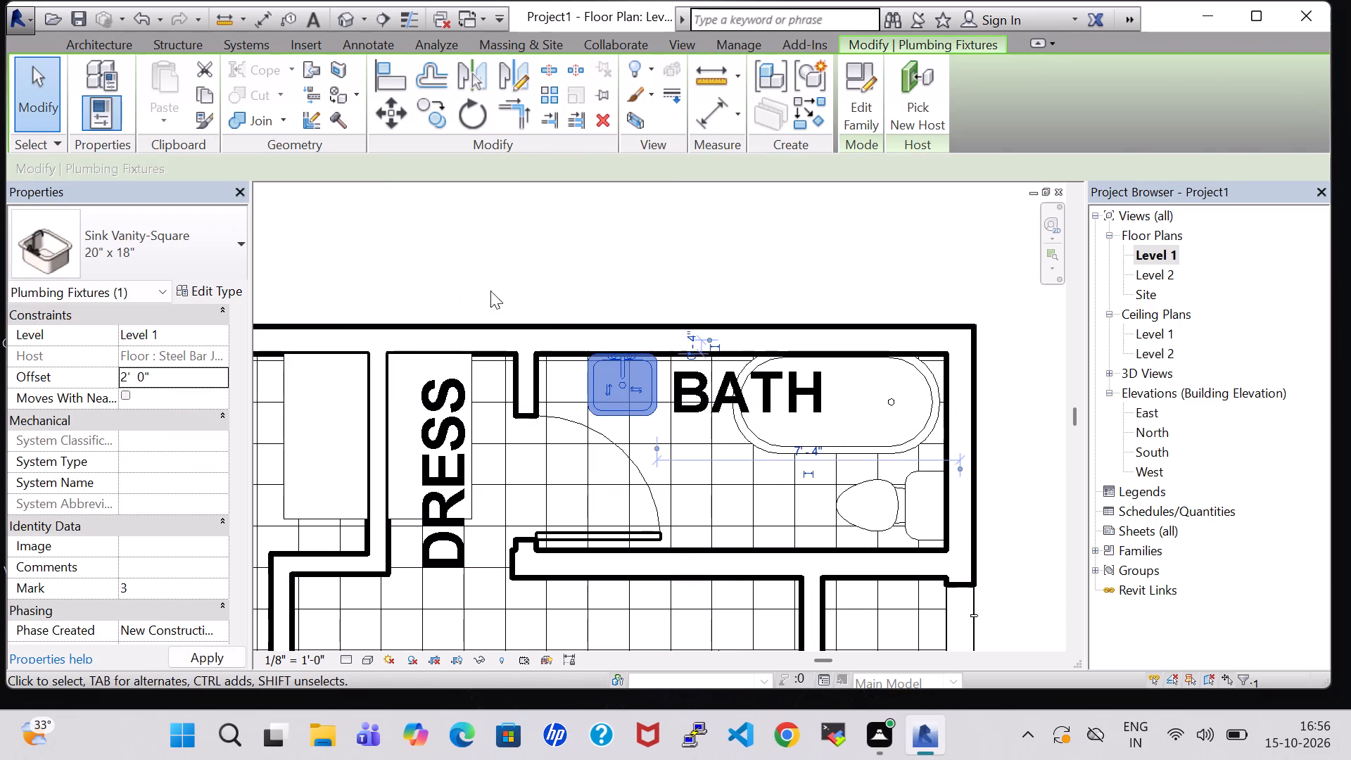
{"action": "left_click", "coordinate": [713, 264]}
{"action": "scroll", "coordinate": [713, 264], "scroll_direction": "down", "scroll_amount": 2}
{"action": "middle_click", "coordinate": [736, 256]}
{"action": "scroll", "coordinate": [736, 256], "scroll_direction": "down", "scroll_amount": 5}
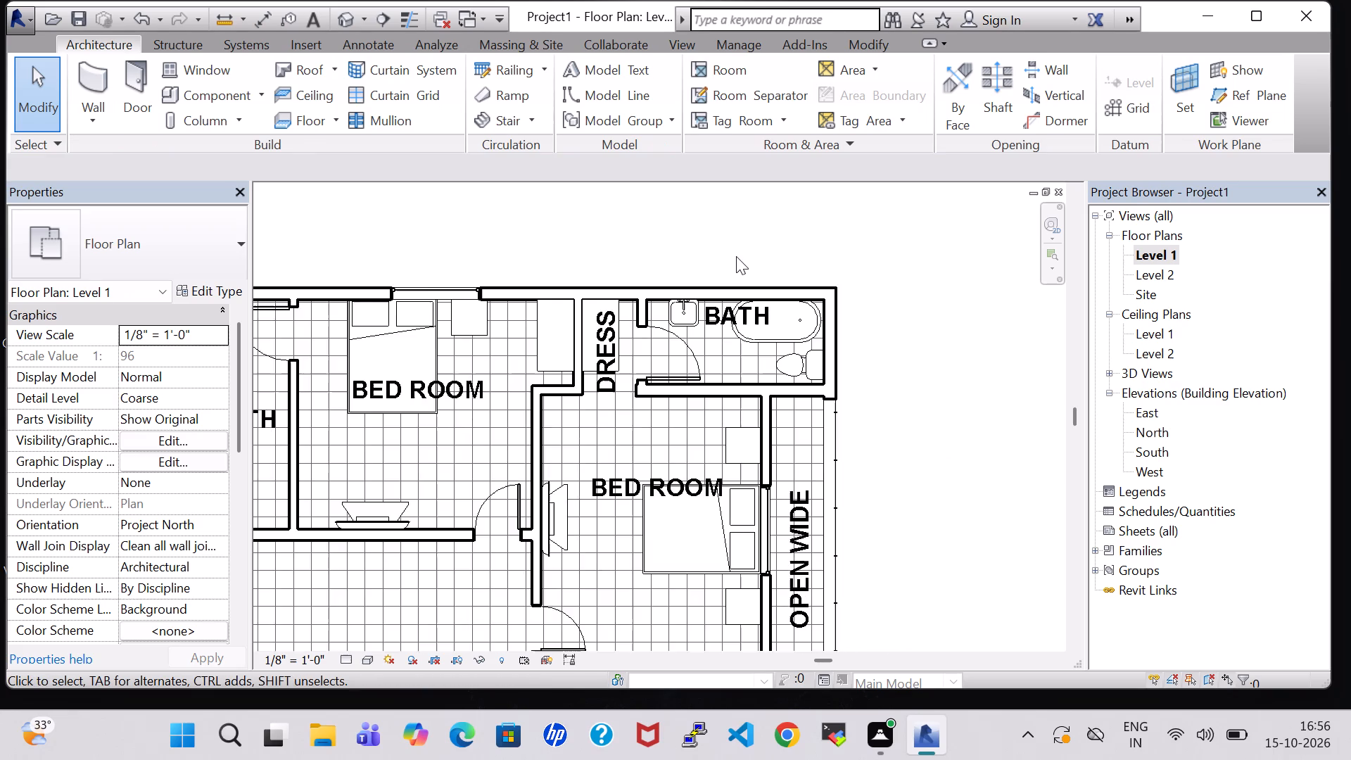
Place a 20" x 18" square vanity sink in the bath beside the living/dining room, backed against the bedroom partition.
{"action": "middle_click_drag", "start_coordinate": [736, 256], "coordinate": [844, 256]}
{"action": "middle_click_drag", "start_coordinate": [966, 431], "coordinate": [884, 383]}
{"action": "middle_click_drag", "start_coordinate": [956, 490], "coordinate": [914, 342]}
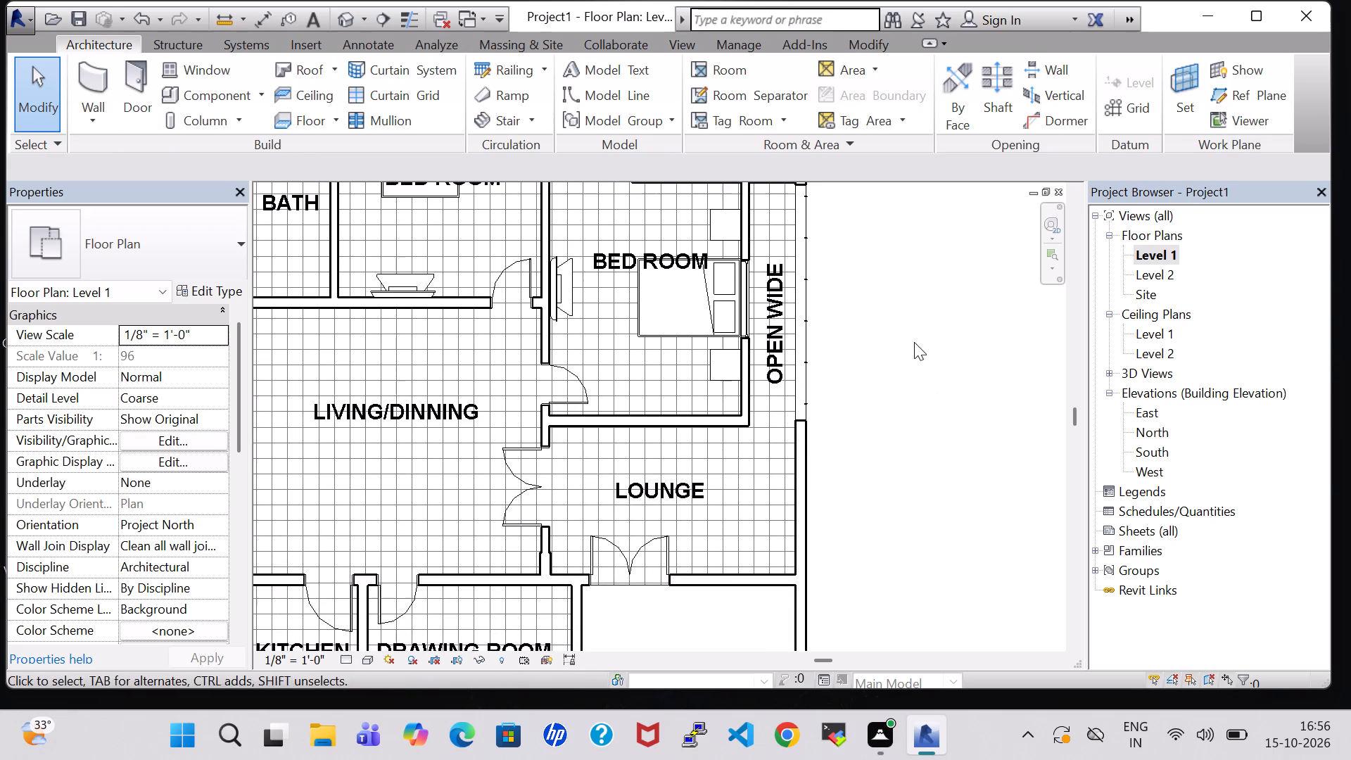
{"action": "middle_click_drag", "start_coordinate": [921, 419], "coordinate": [920, 257]}
{"action": "middle_click_drag", "start_coordinate": [909, 284], "coordinate": [1046, 433]}
{"action": "middle_click_drag", "start_coordinate": [1020, 392], "coordinate": [1026, 477]}
{"action": "left_click", "coordinate": [194, 96]}
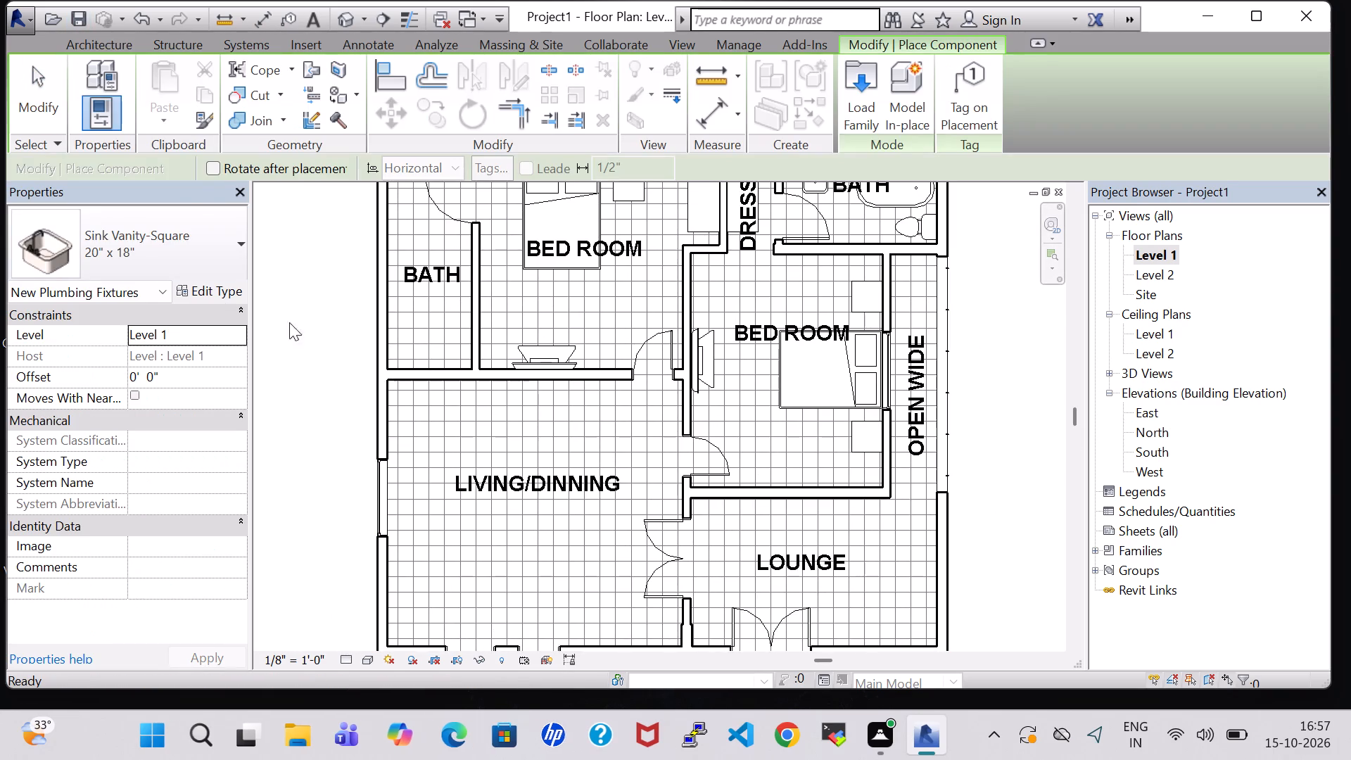
{"action": "scroll", "coordinate": [424, 310], "scroll_direction": "up", "scroll_amount": 4}
{"action": "middle_click_drag", "start_coordinate": [407, 298], "coordinate": [405, 420]}
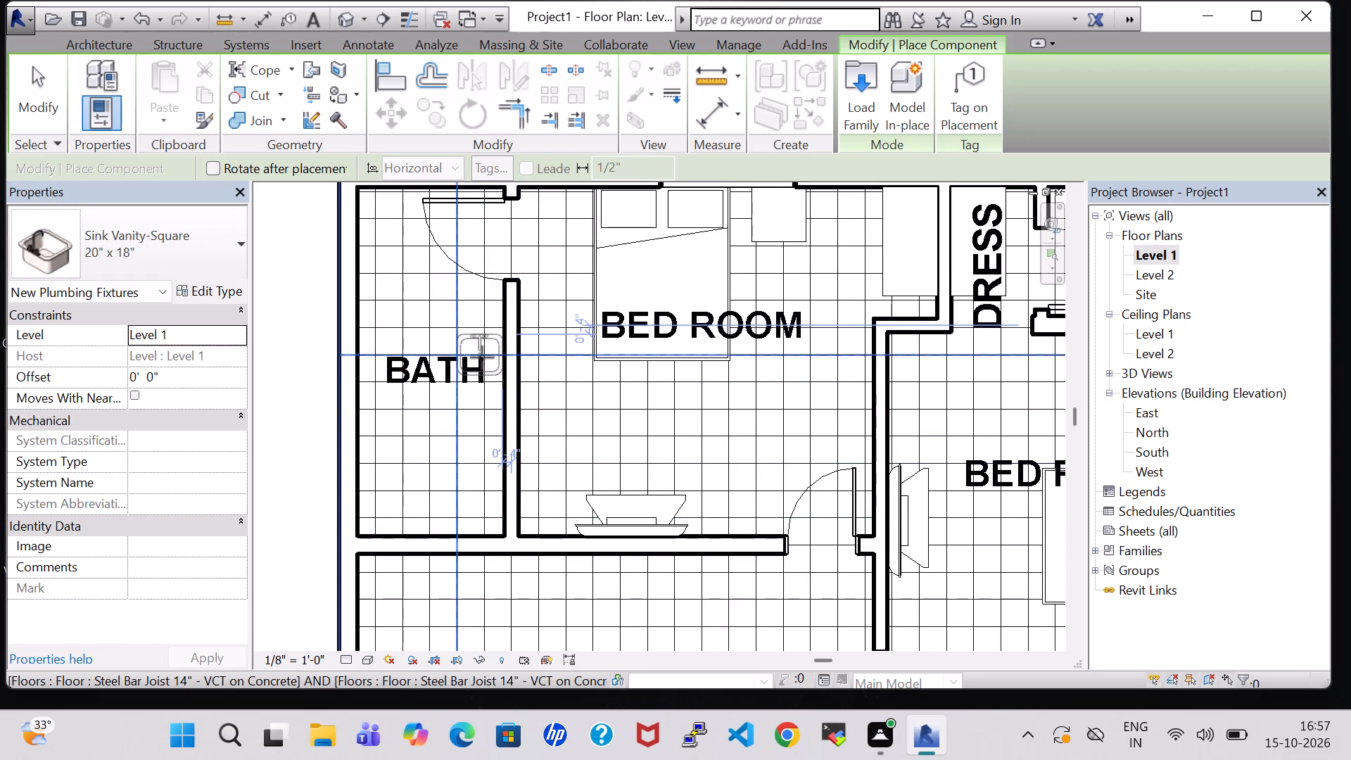
{"action": "key", "text": "space"}
{"action": "key", "text": "space"}
{"action": "key", "text": "space"}
{"action": "key", "text": "space"}
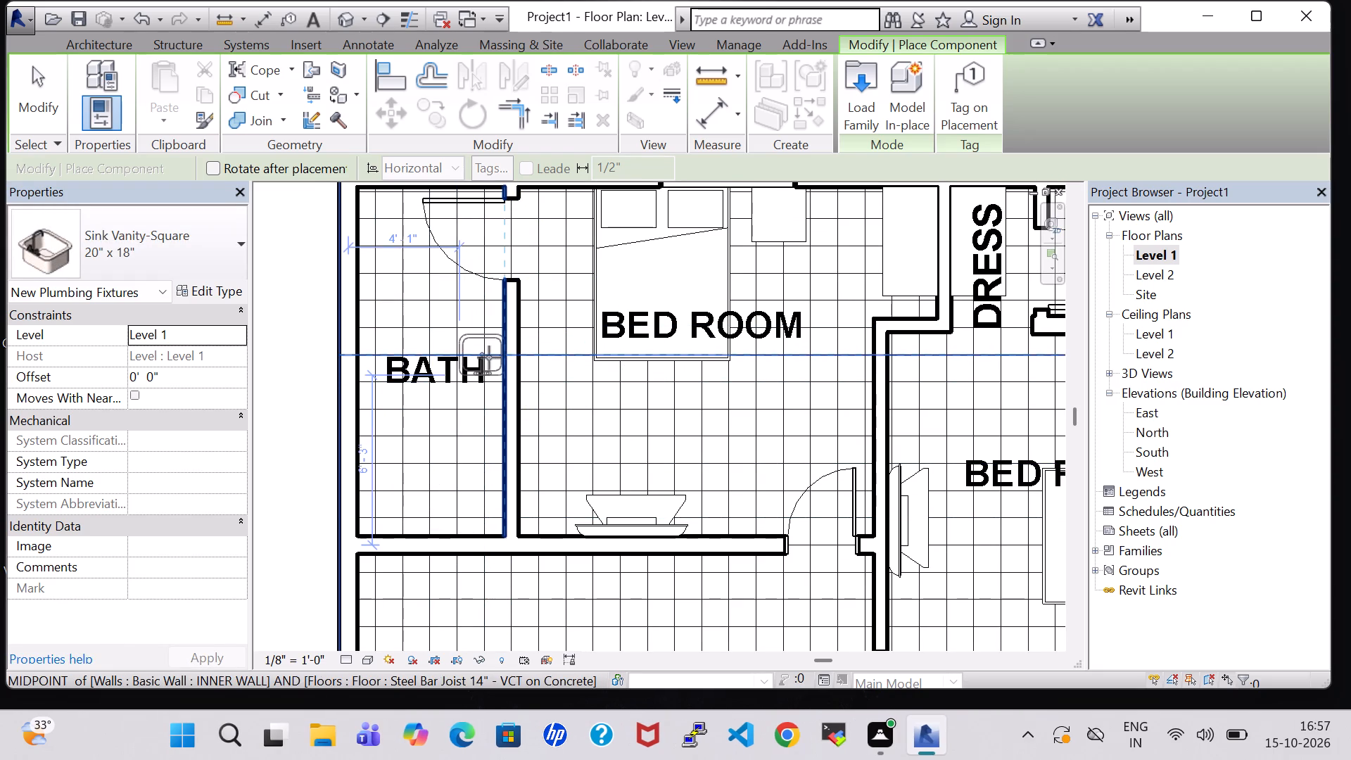
{"action": "key", "text": "space"}
{"action": "key", "text": "space"}
{"action": "left_click", "coordinate": [490, 351]}
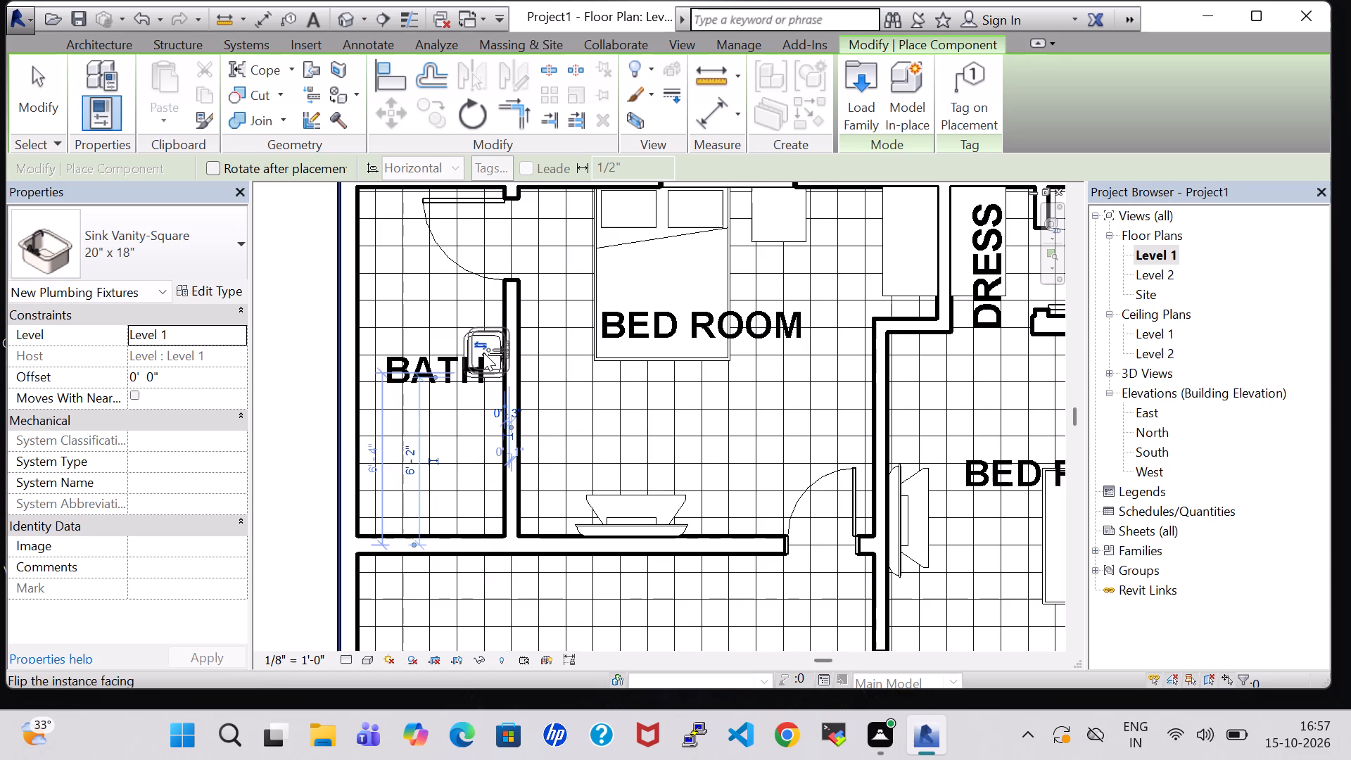
{"action": "key", "text": "Escape"}
{"action": "key", "text": "Escape"}
Set the new vanity sink's offset from Level 1 to 2' 0".
{"action": "left_click", "coordinate": [488, 333]}
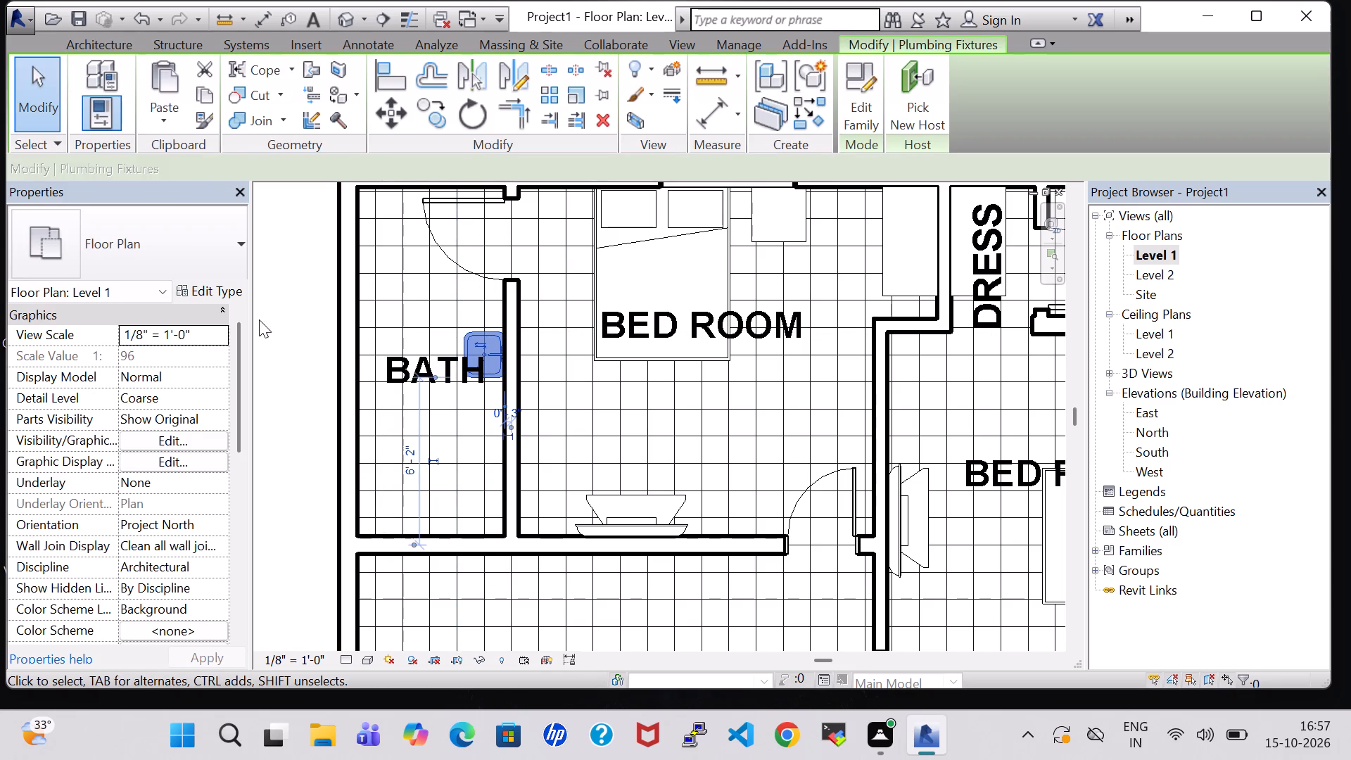
{"action": "left_click", "coordinate": [127, 371]}
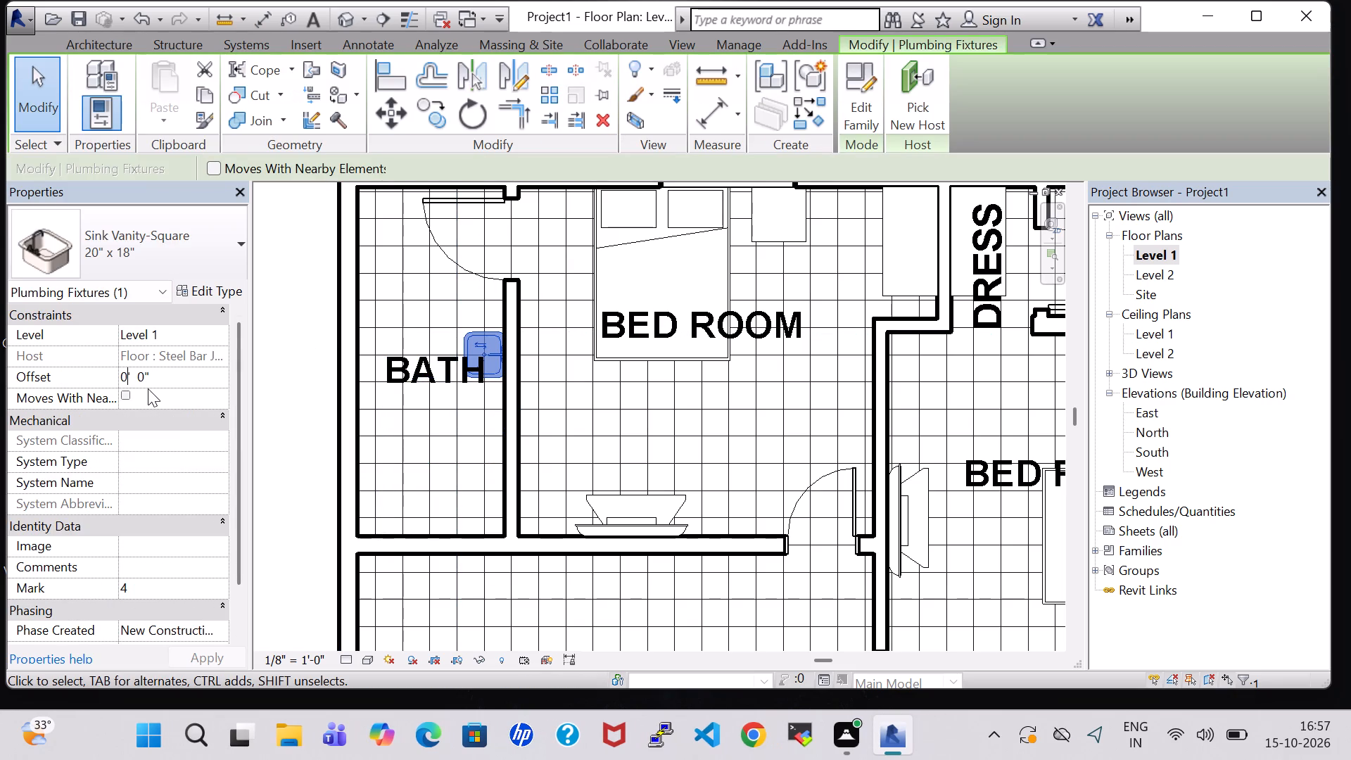
{"action": "key", "text": "BackSpace"}
{"action": "key", "text": "2"}
{"action": "key", "text": "Return"}
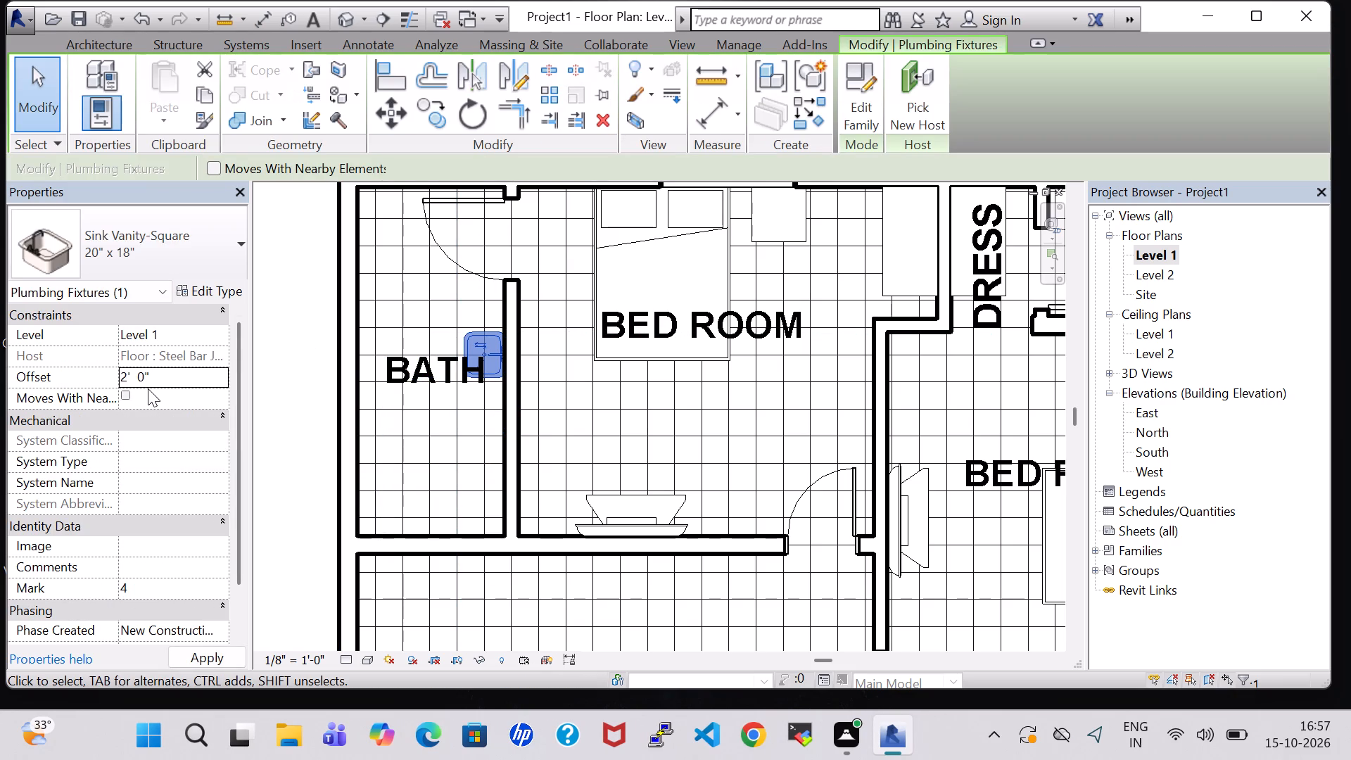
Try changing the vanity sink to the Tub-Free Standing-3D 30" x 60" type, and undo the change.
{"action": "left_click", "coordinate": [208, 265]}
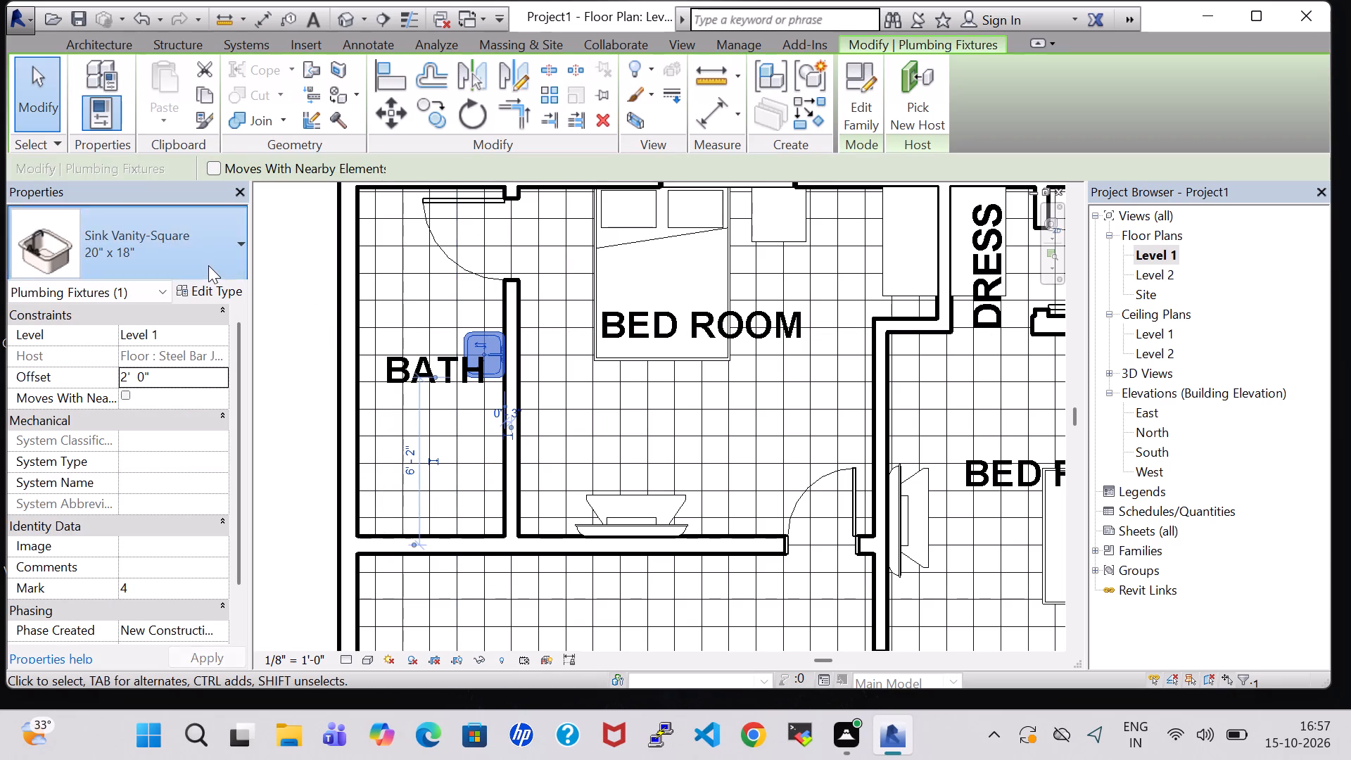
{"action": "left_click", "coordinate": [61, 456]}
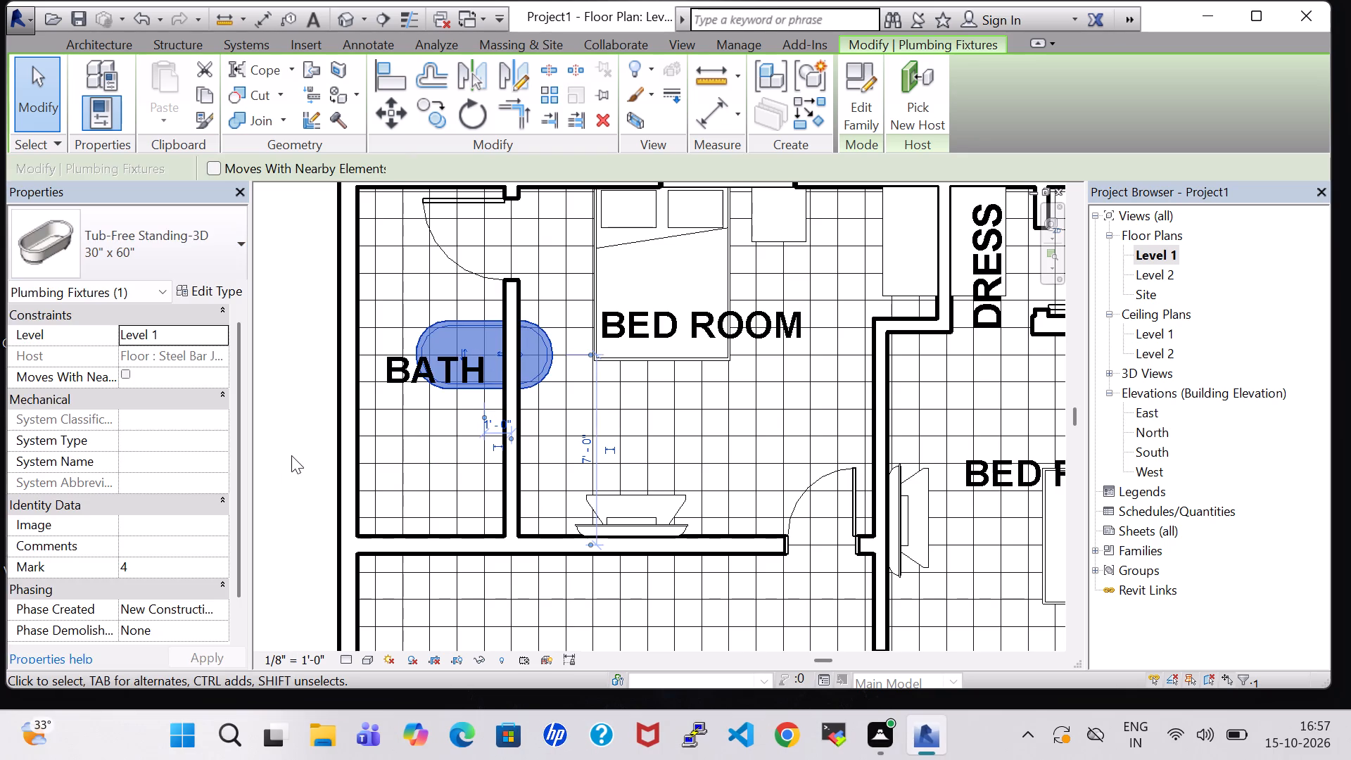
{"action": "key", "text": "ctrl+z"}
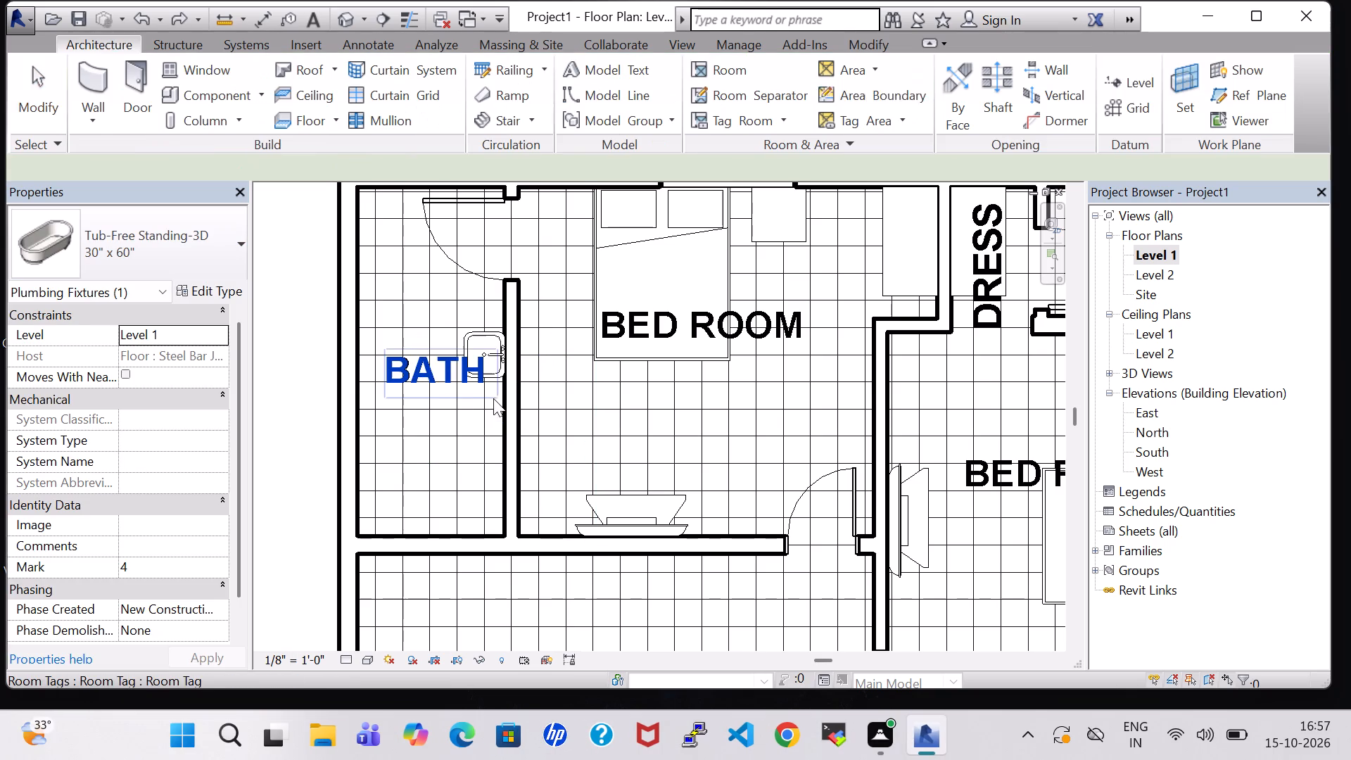
Place a Toilet-Domestic-3D beside the bedroom partition in the same bath, with its tank against the living/dining wall.
{"action": "left_click", "coordinate": [207, 97]}
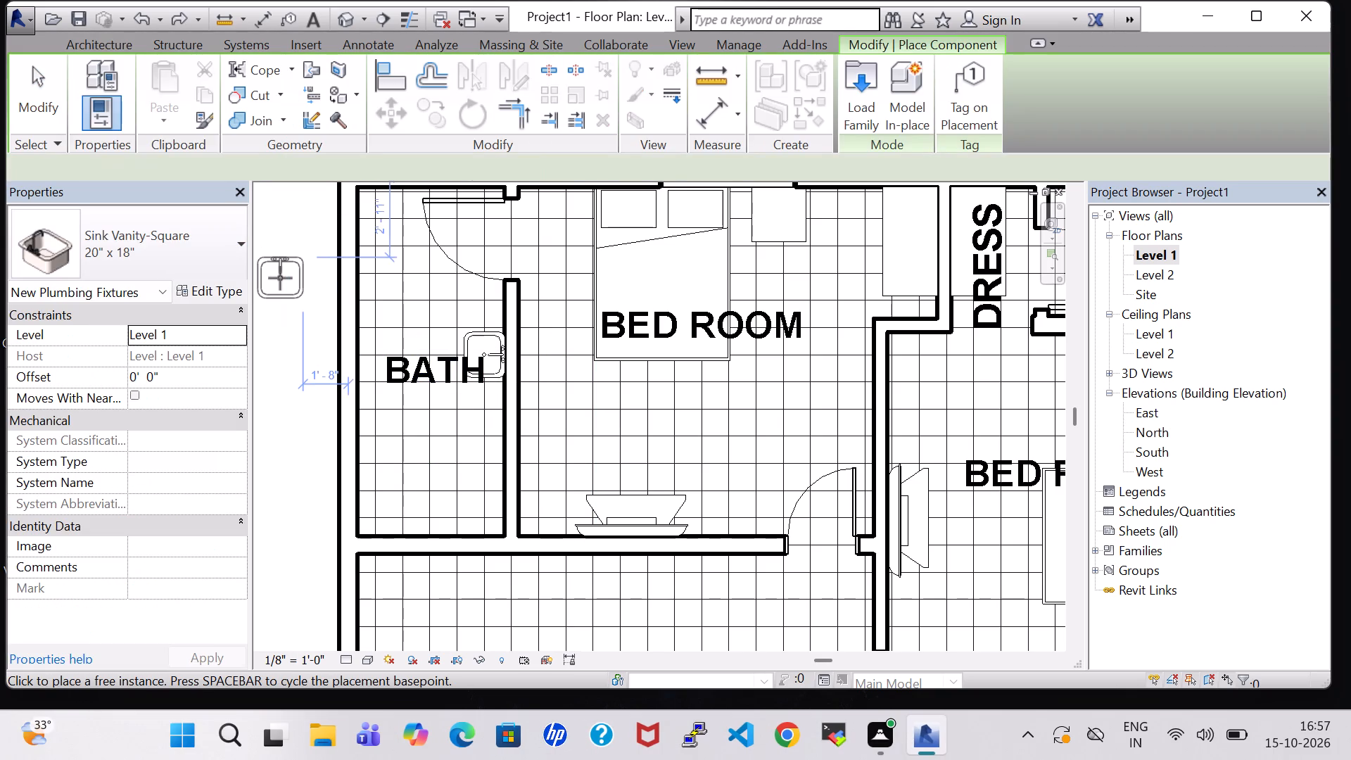
{"action": "left_click", "coordinate": [196, 259]}
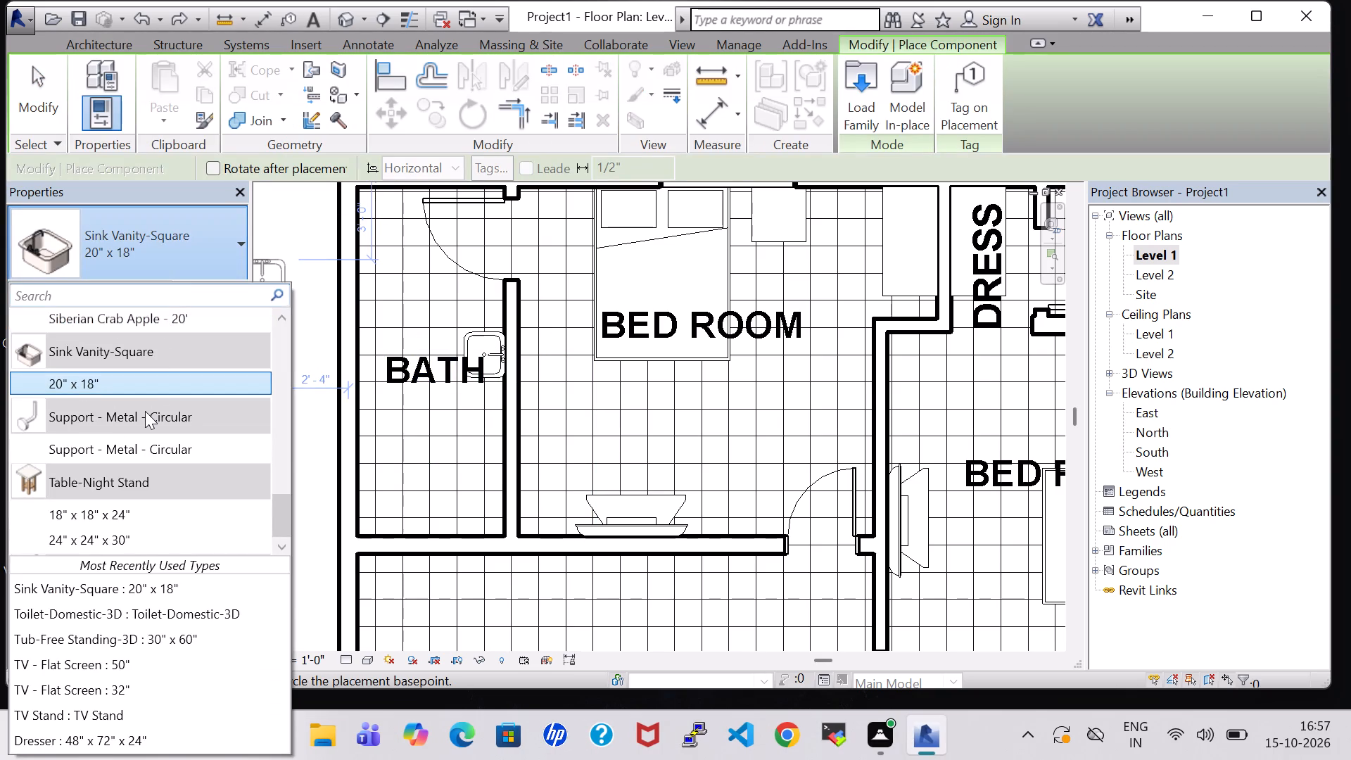
{"action": "scroll", "coordinate": [145, 411], "scroll_direction": "up", "scroll_amount": 16}
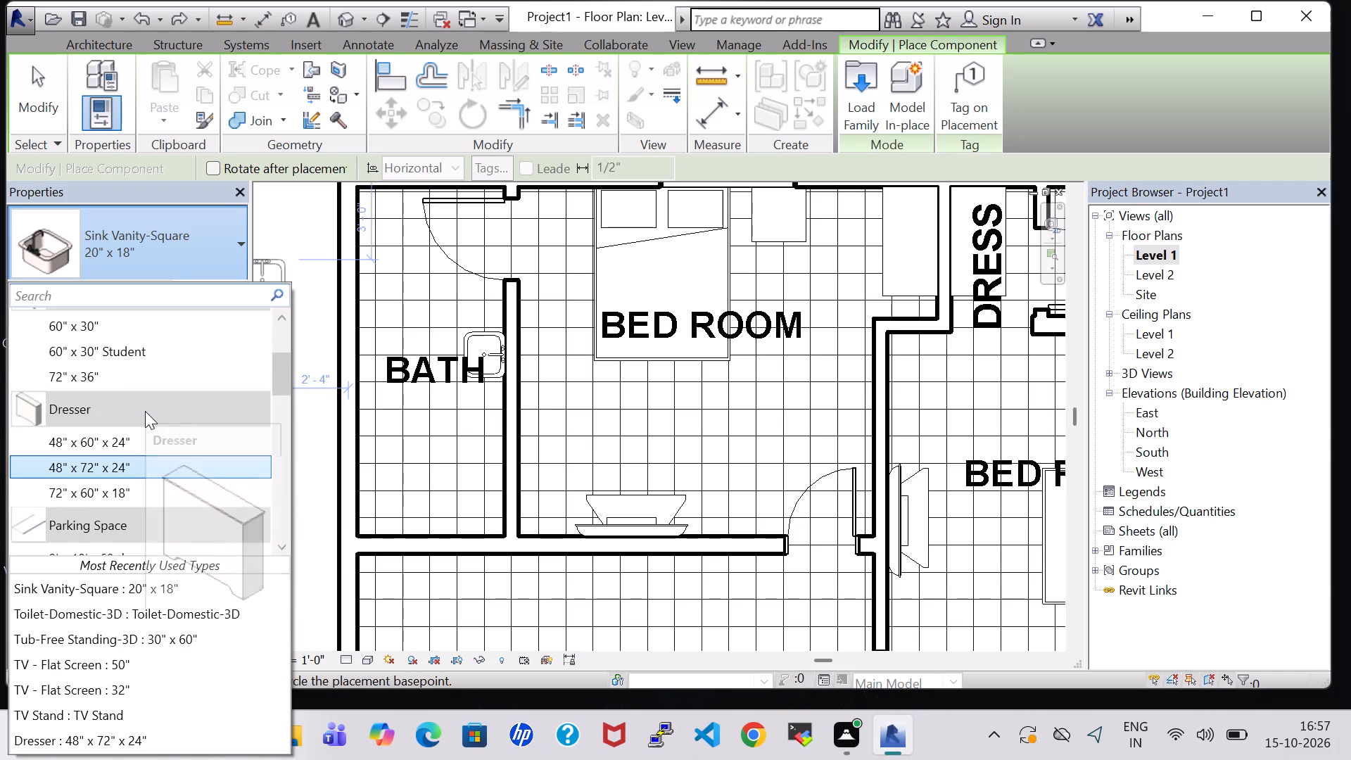
{"action": "scroll", "coordinate": [145, 411], "scroll_direction": "up", "scroll_amount": 7}
{"action": "scroll", "coordinate": [145, 411], "scroll_direction": "down", "scroll_amount": 8}
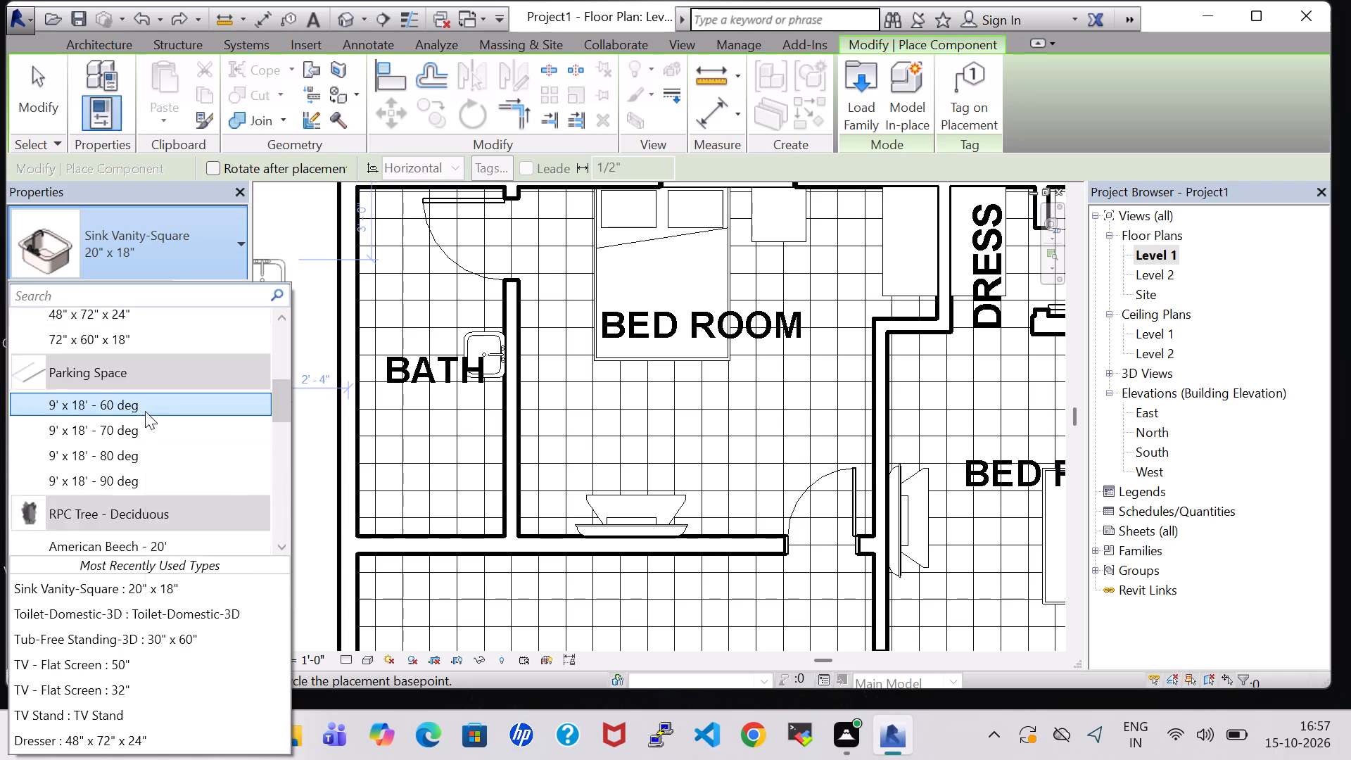
{"action": "scroll", "coordinate": [145, 411], "scroll_direction": "down", "scroll_amount": 11}
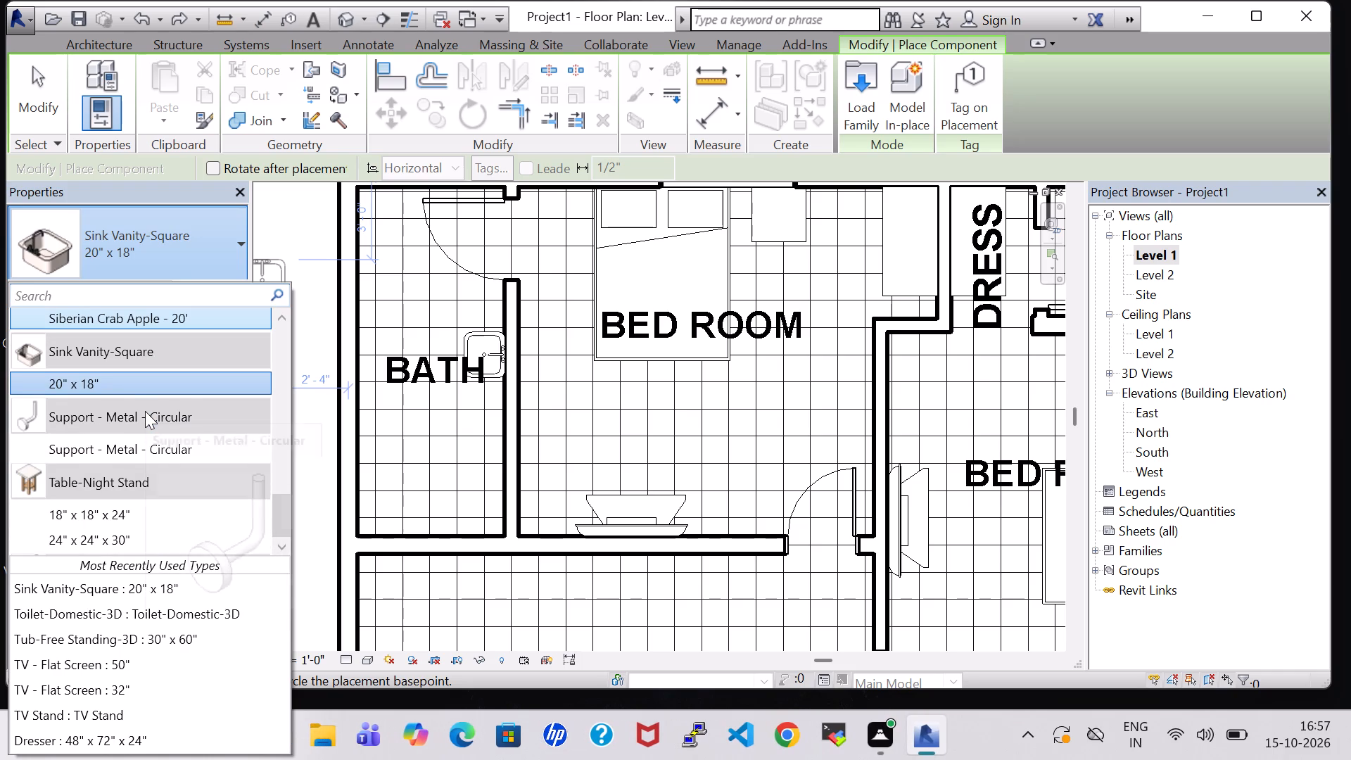
{"action": "scroll", "coordinate": [145, 411], "scroll_direction": "up", "scroll_amount": 1}
{"action": "scroll", "coordinate": [145, 411], "scroll_direction": "down", "scroll_amount": 4}
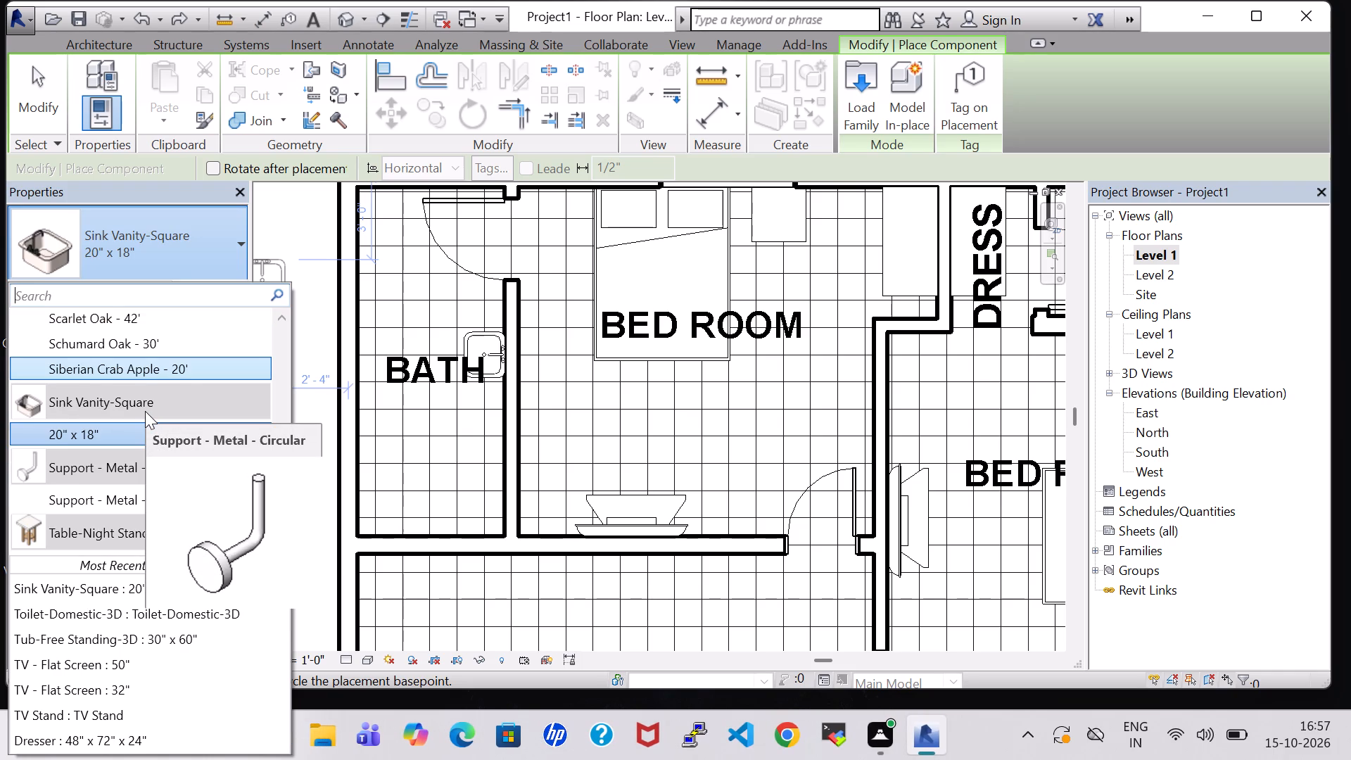
{"action": "scroll", "coordinate": [231, 524], "scroll_direction": "down", "scroll_amount": 3}
{"action": "left_click", "coordinate": [124, 610]}
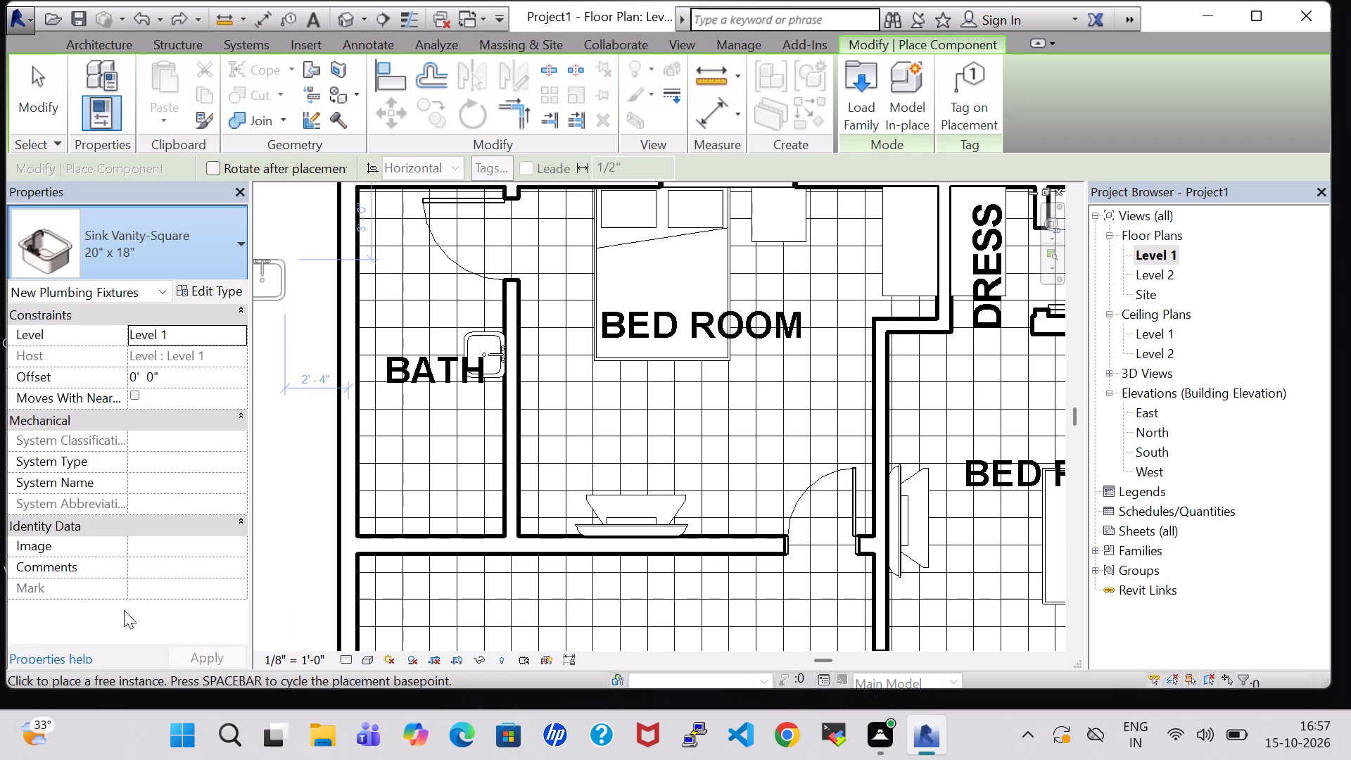
{"action": "key", "text": "space"}
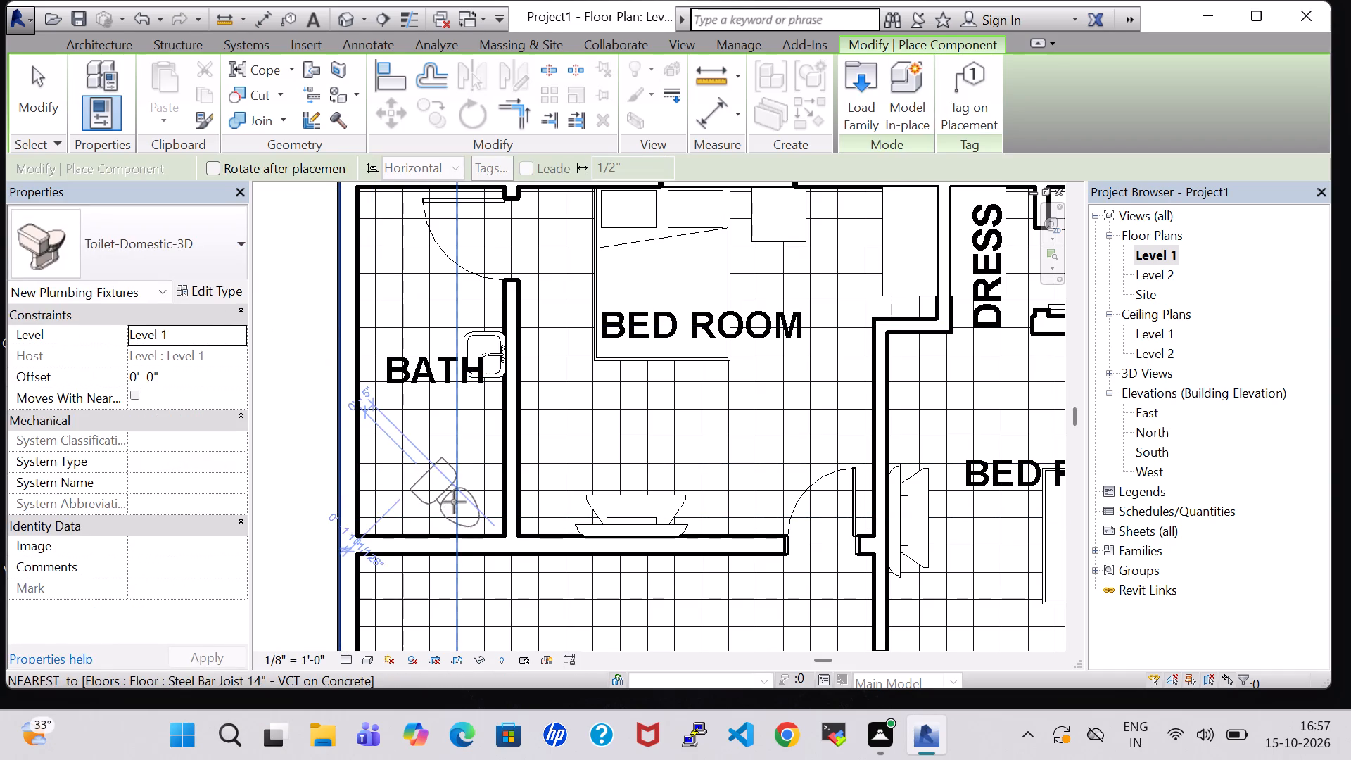
{"action": "key", "text": "space"}
{"action": "key", "text": "space"}
{"action": "key", "text": "space"}
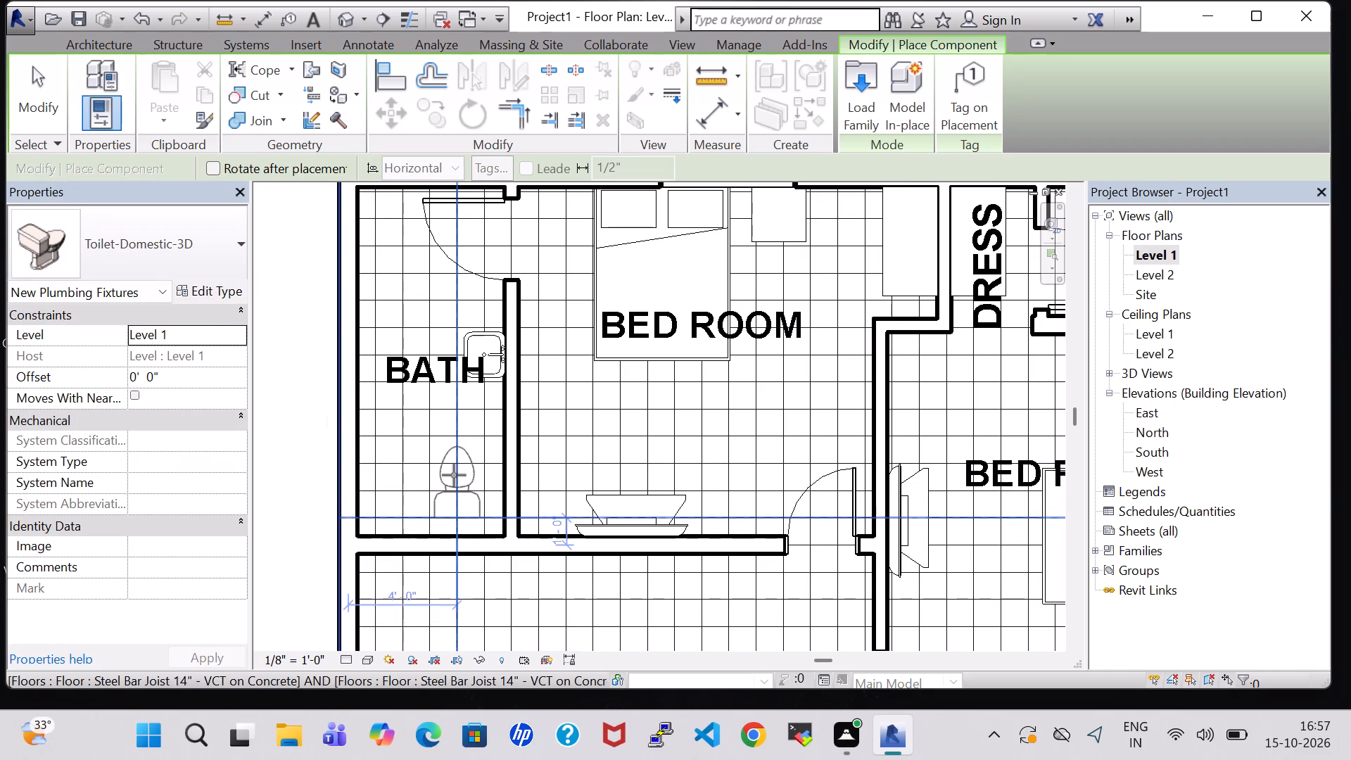
{"action": "left_click", "coordinate": [472, 492]}
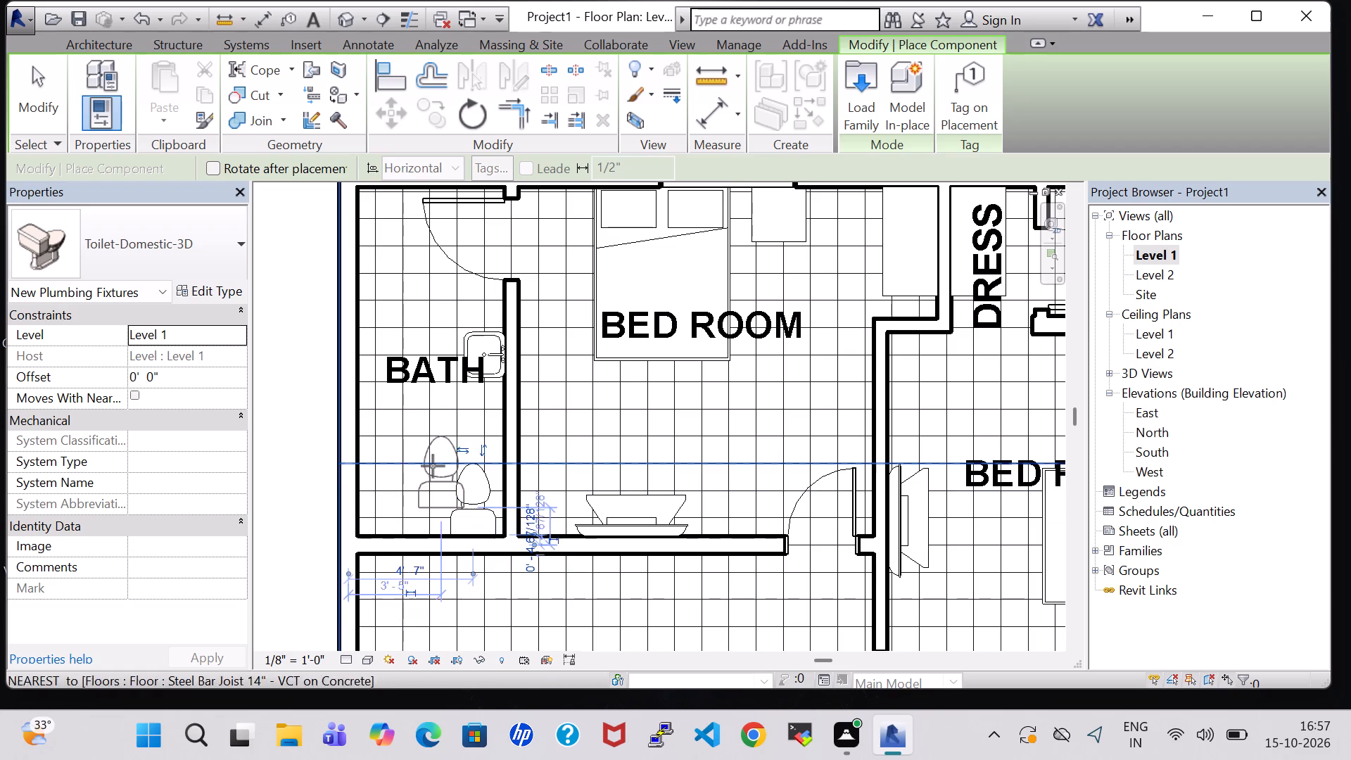
{"action": "key", "text": "Escape"}
Place a 30" x 60" Tub-Free Standing-3D lengthwise between the toilet and the exterior wall, centred 2' 0" from that wall.
{"action": "left_click", "coordinate": [189, 237]}
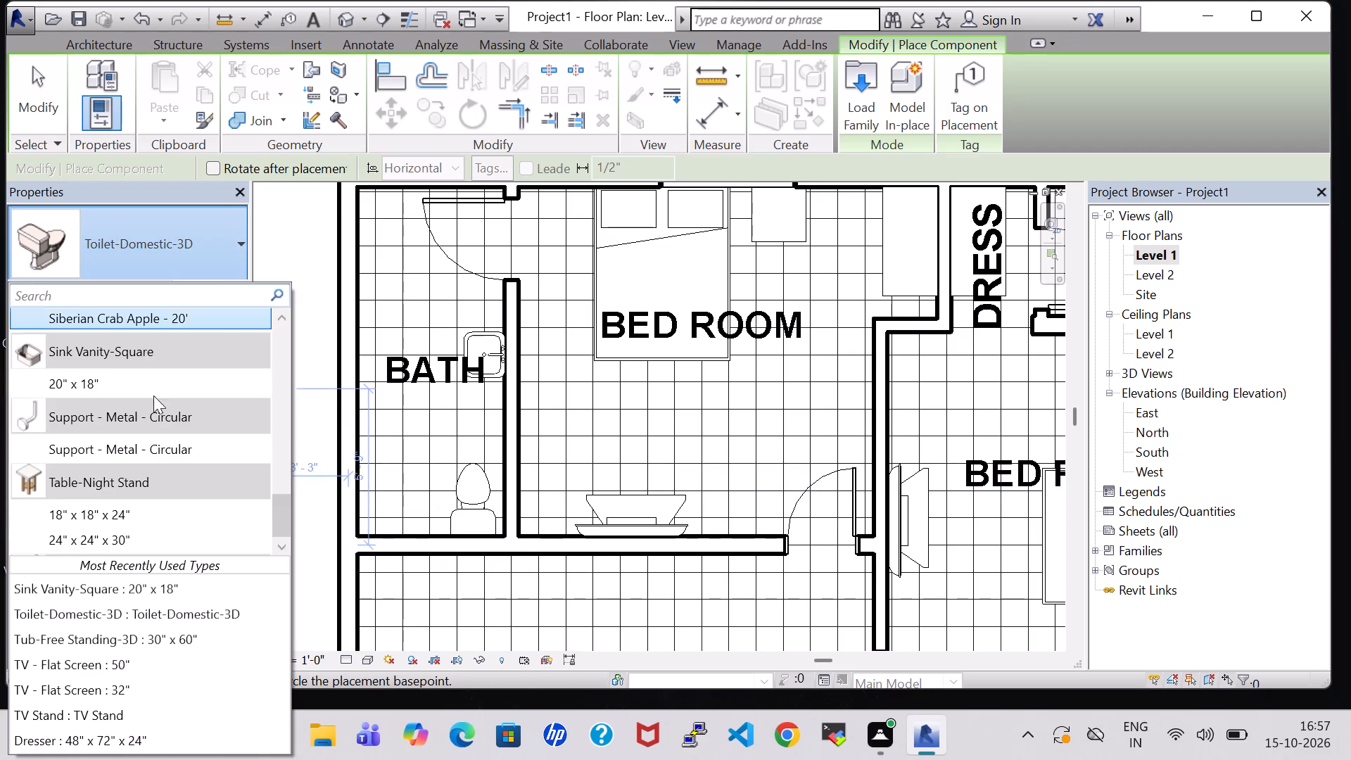
{"action": "scroll", "coordinate": [132, 440], "scroll_direction": "down", "scroll_amount": 2}
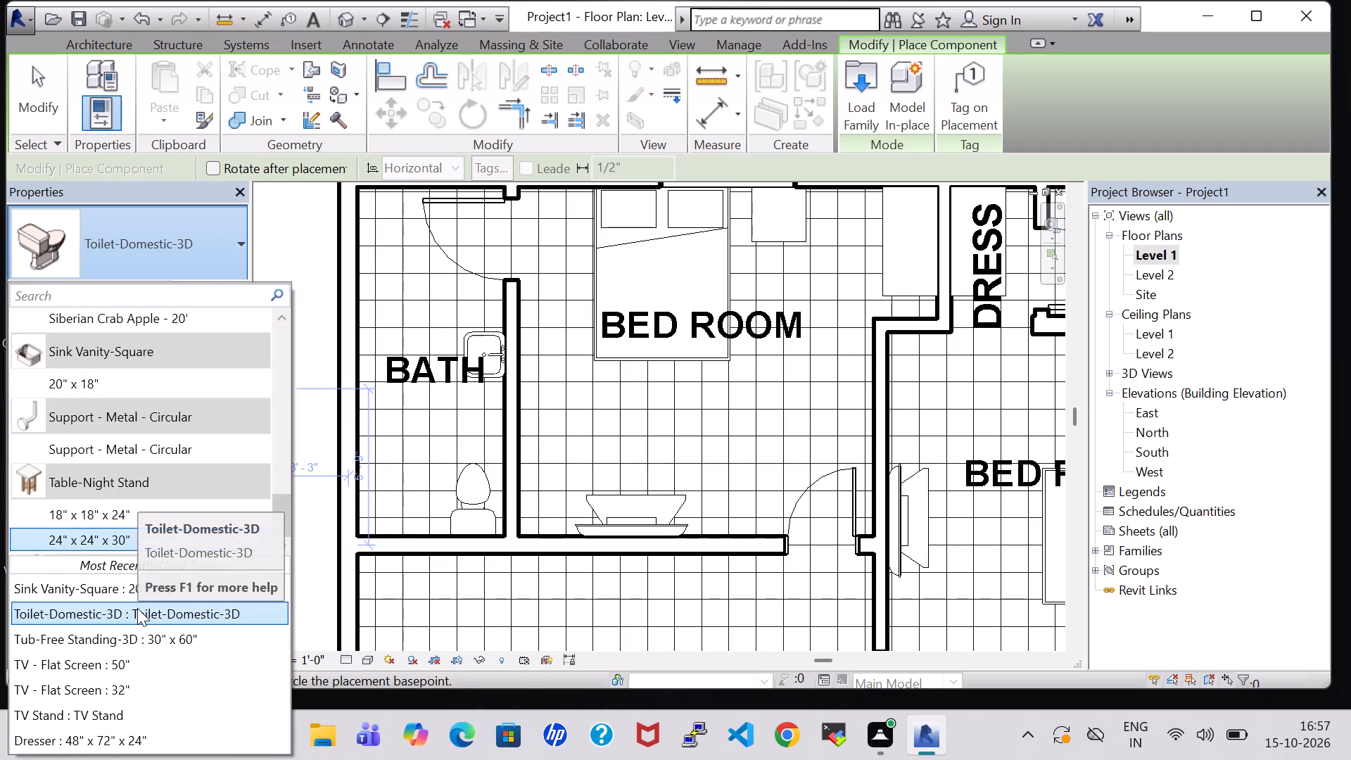
{"action": "left_click", "coordinate": [137, 608]}
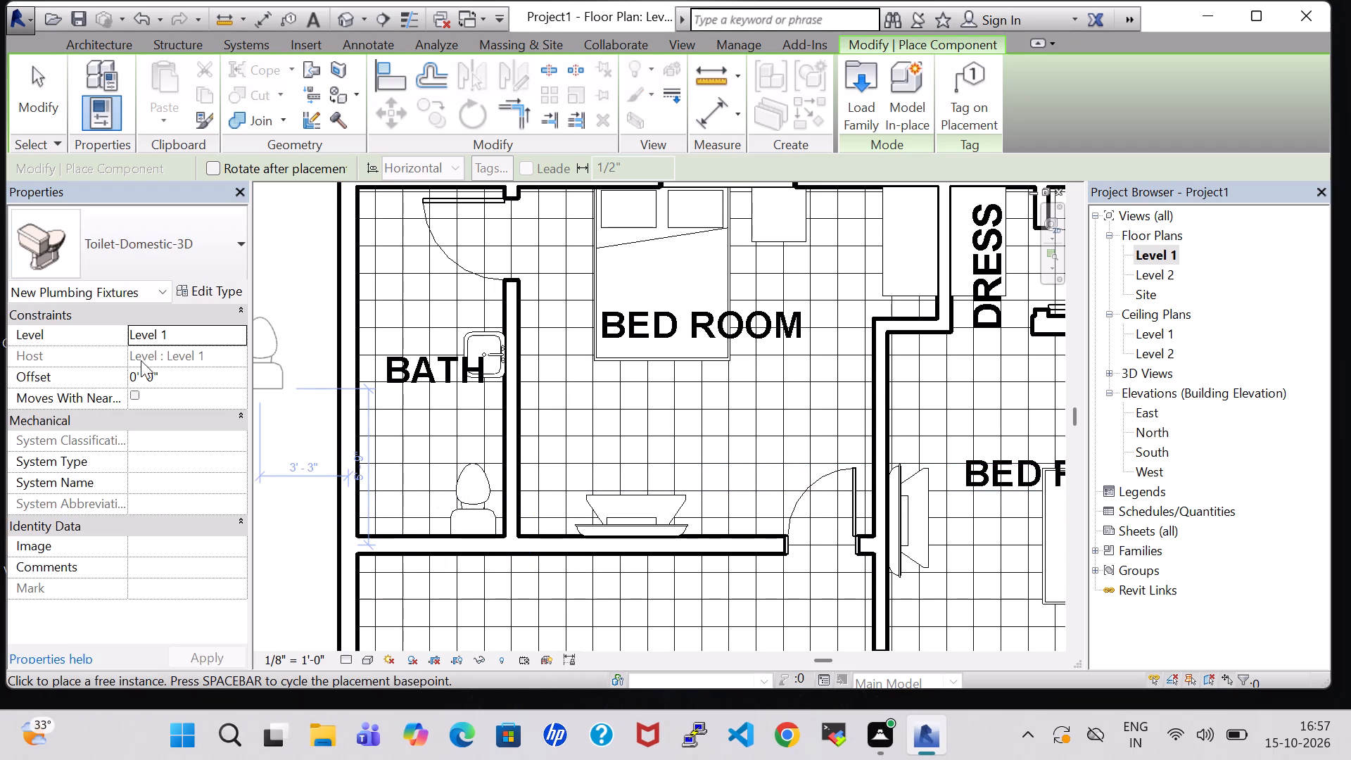
{"action": "left_click", "coordinate": [164, 262]}
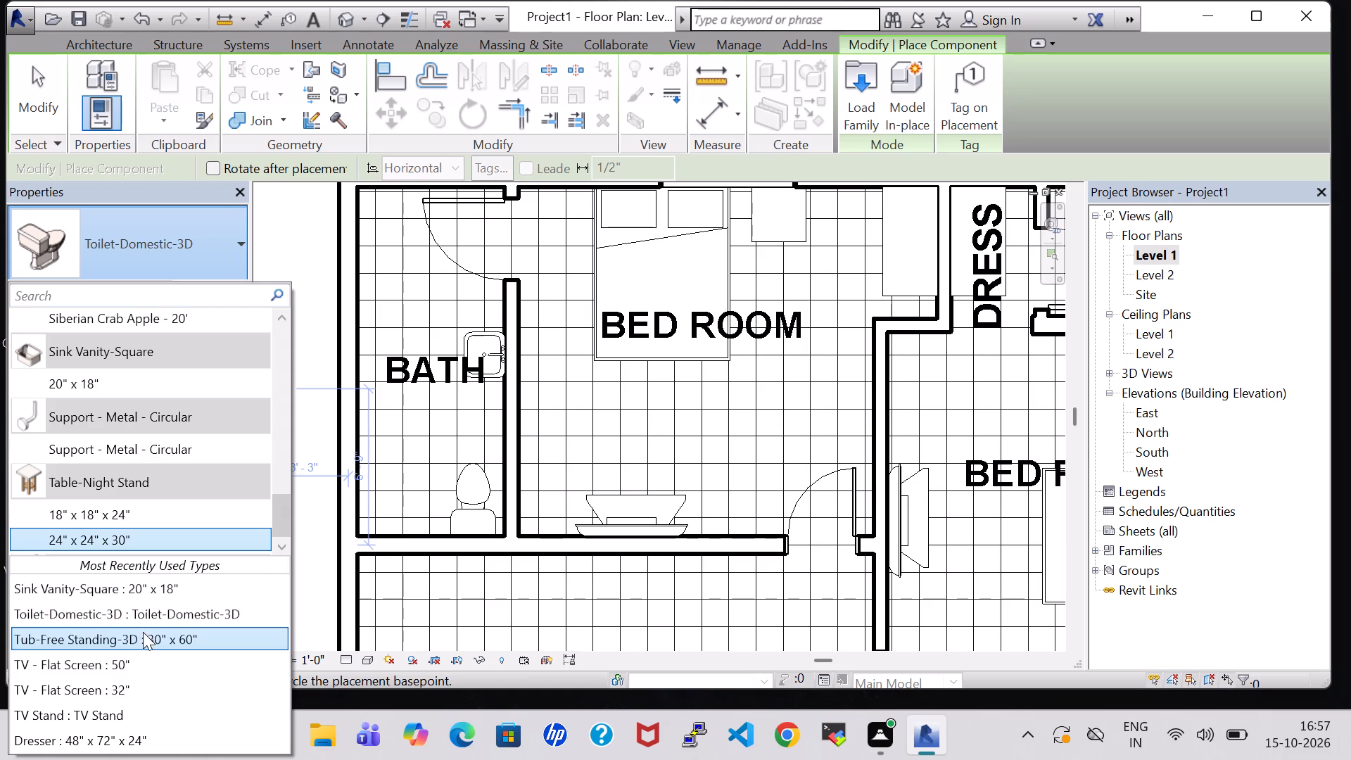
{"action": "left_click", "coordinate": [143, 632]}
{"action": "key", "text": "space"}
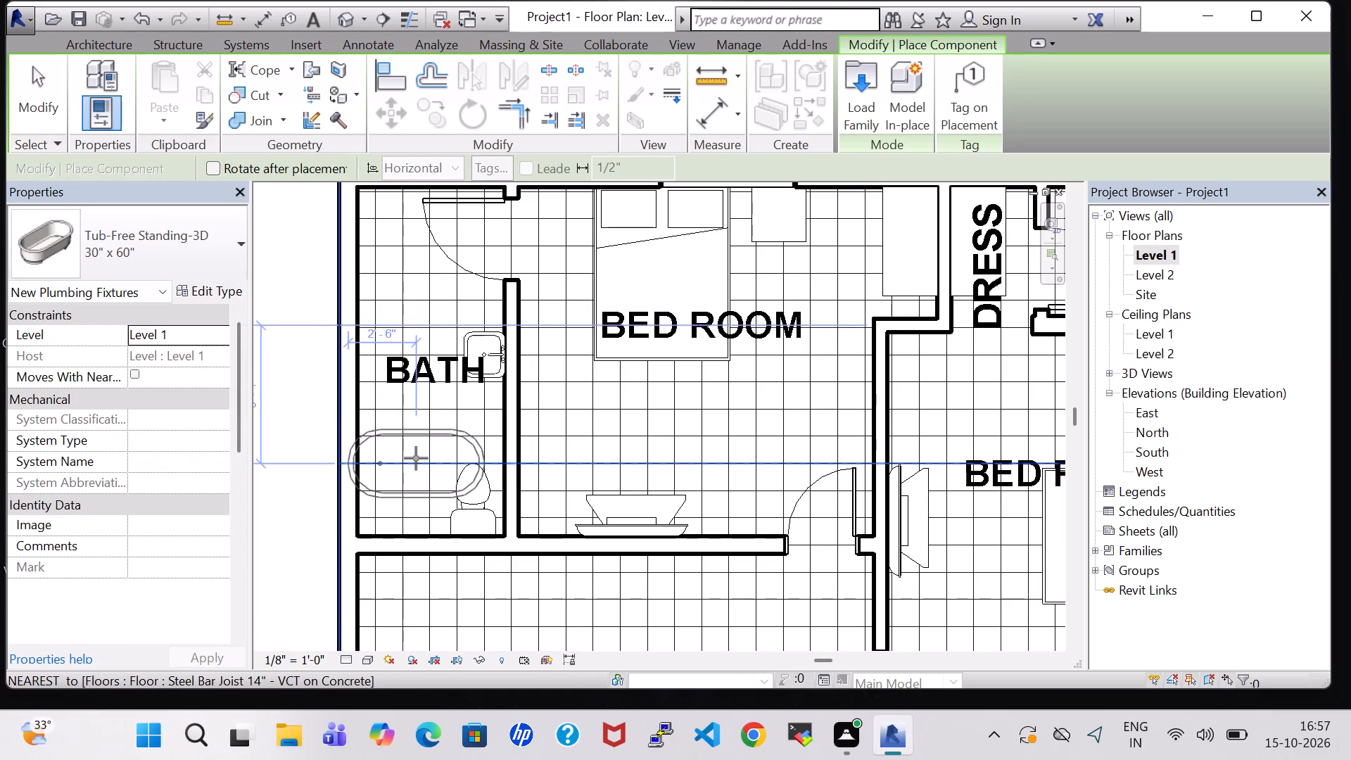
{"action": "key", "text": "space"}
{"action": "key", "text": "space"}
{"action": "key", "text": "space"}
{"action": "key", "text": "space"}
{"action": "key", "text": "space"}
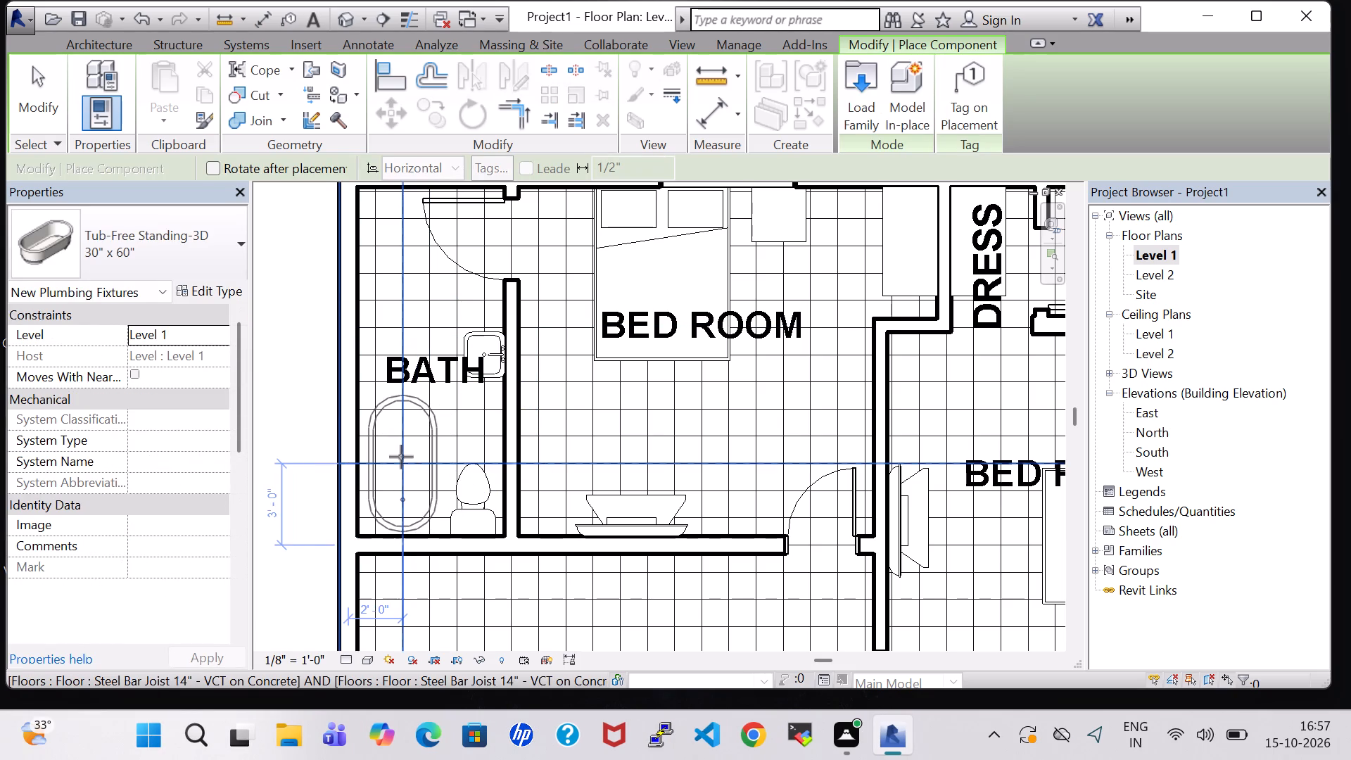
{"action": "left_click", "coordinate": [401, 457]}
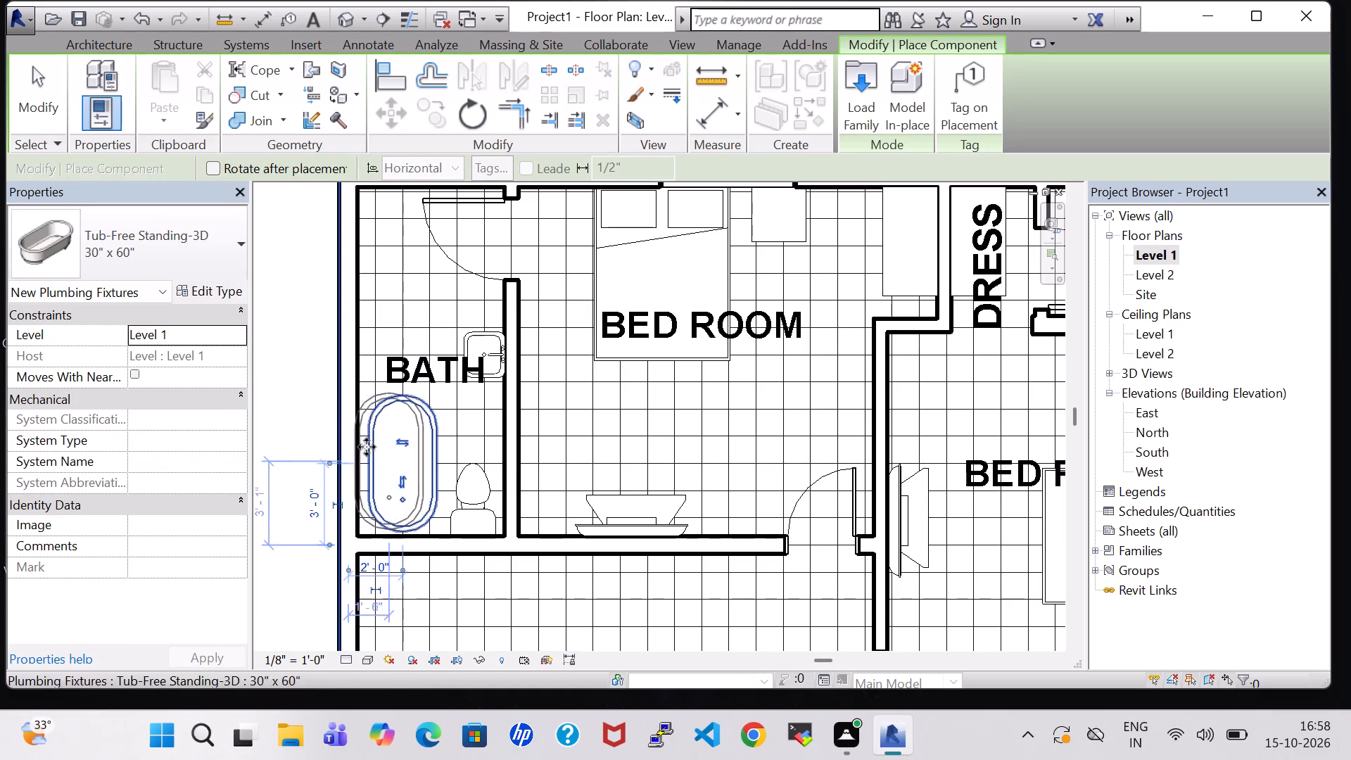
{"action": "key", "text": "Escape"}
{"action": "key", "text": "Escape"}
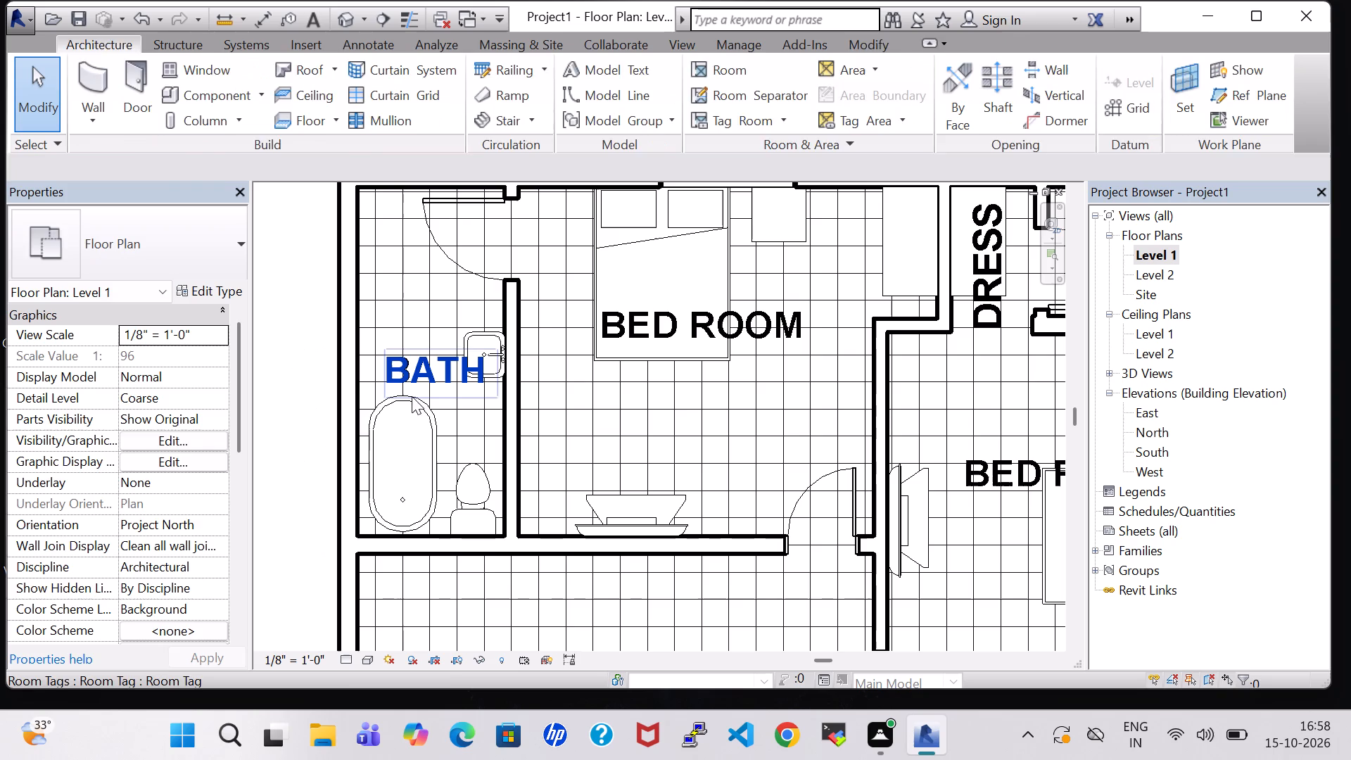
Nudge the tub toward the living/dining wall so its centre is about 2' 10" from that wall.
{"action": "left_click", "coordinate": [412, 396]}
{"action": "left_click", "coordinate": [305, 408]}
{"action": "left_click", "coordinate": [391, 412]}
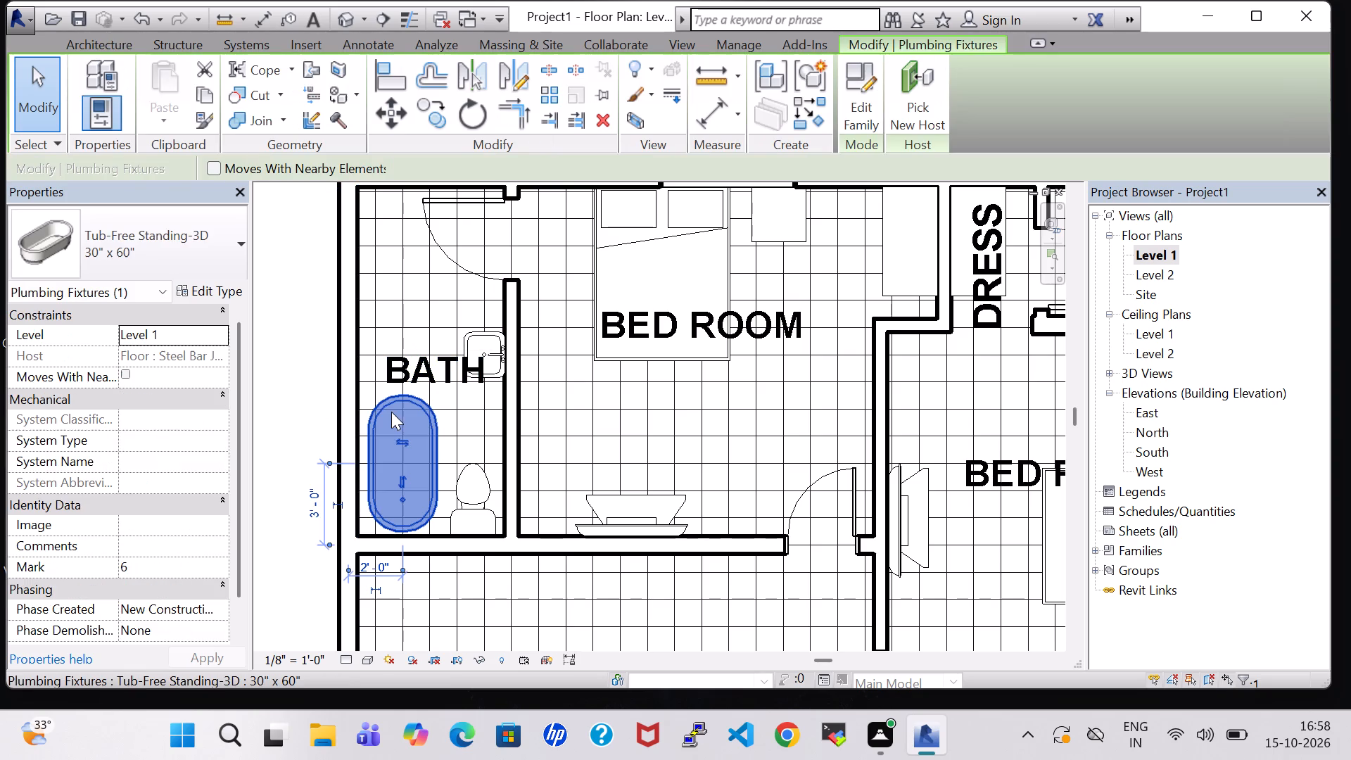
{"action": "key", "text": "Down"}
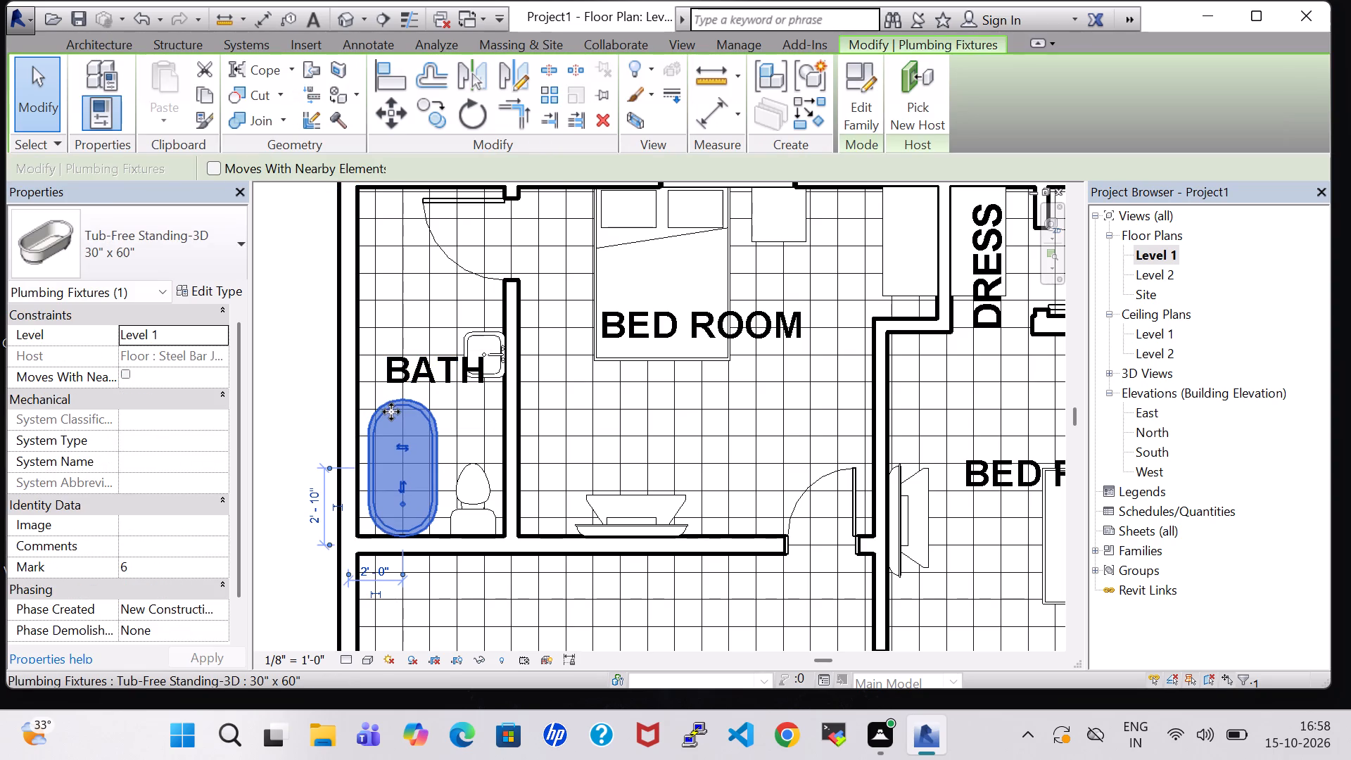
{"action": "left_click", "coordinate": [312, 409]}
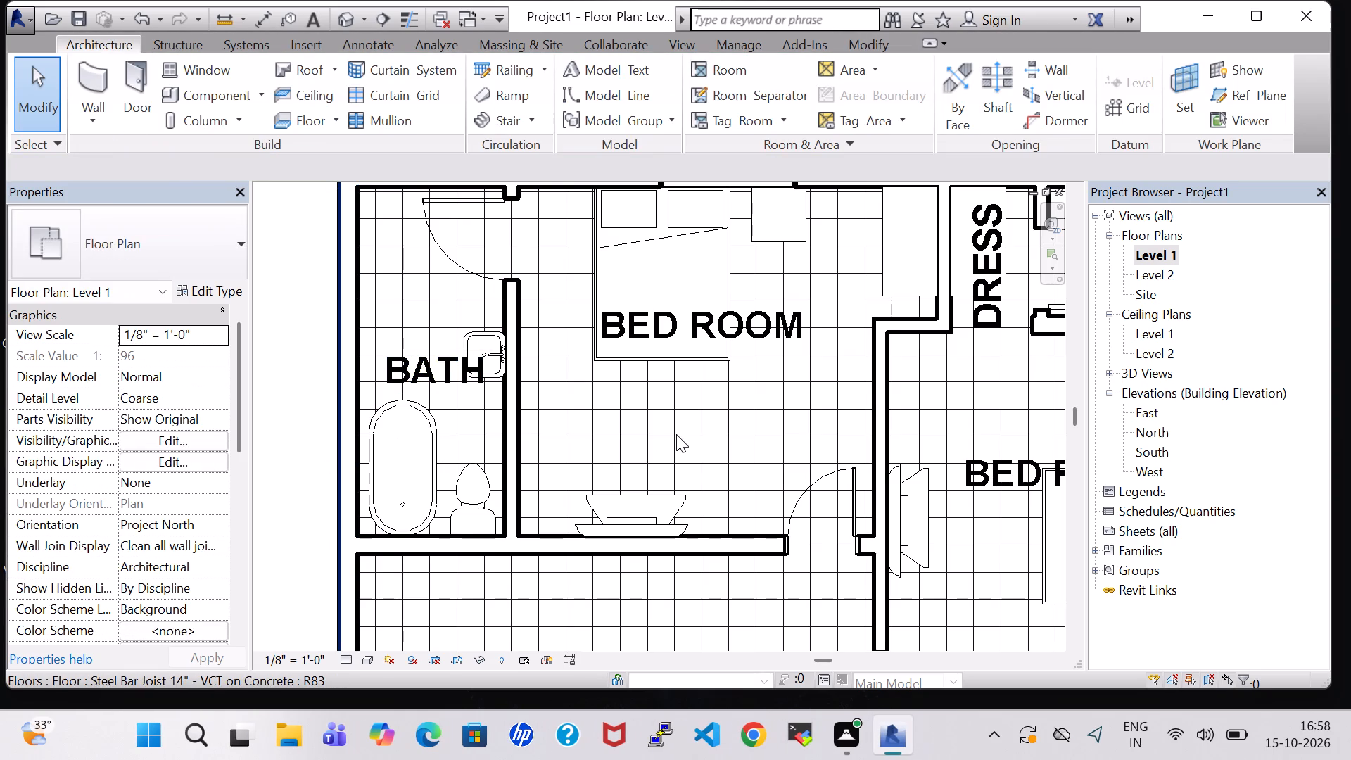
Examine the Level 1 floor plan across the furnished bedrooms, fitted baths and remaining rooms.
{"action": "scroll", "coordinate": [655, 417], "scroll_direction": "down", "scroll_amount": 2}
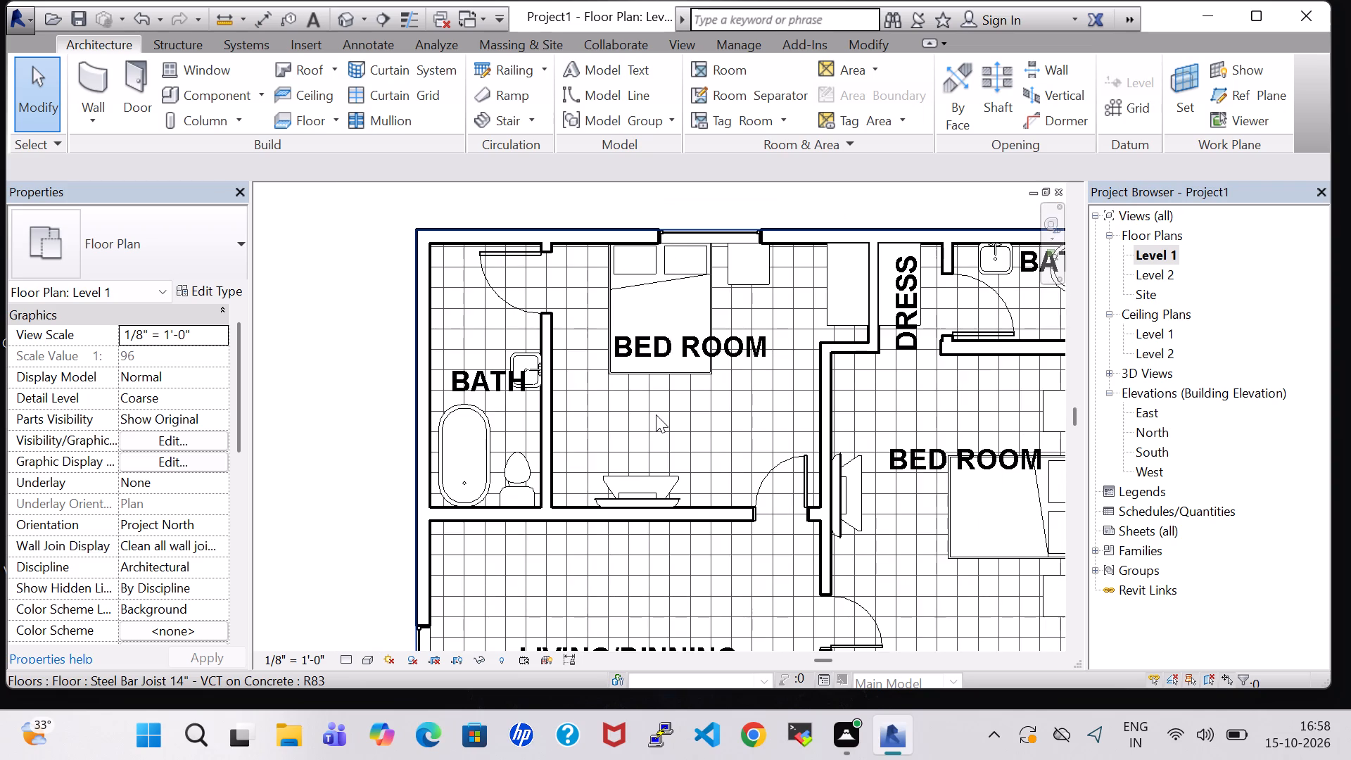
{"action": "scroll", "coordinate": [656, 414], "scroll_direction": "down", "scroll_amount": 1}
{"action": "middle_click_drag", "start_coordinate": [656, 414], "coordinate": [586, 391]}
{"action": "scroll", "coordinate": [586, 391], "scroll_direction": "down", "scroll_amount": 1}
{"action": "middle_click_drag", "start_coordinate": [586, 391], "coordinate": [542, 376]}
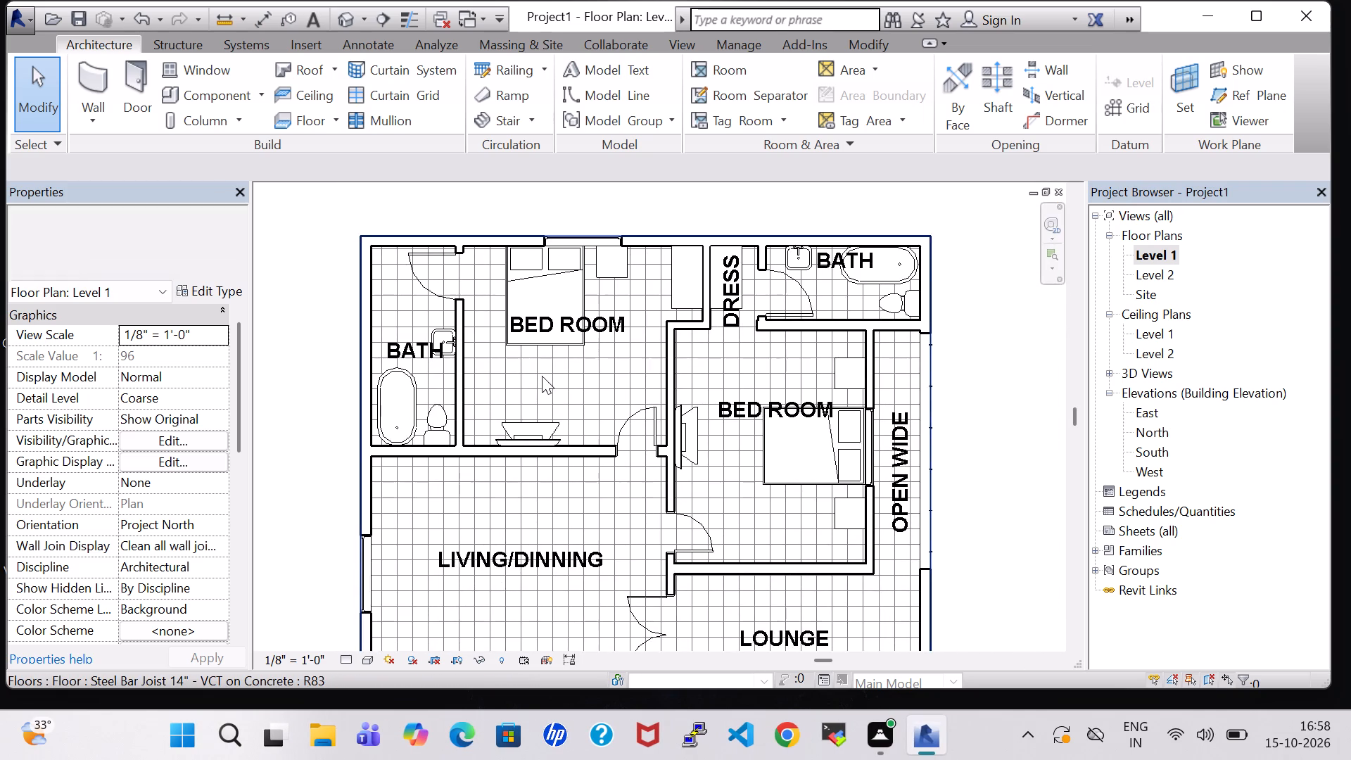
{"action": "middle_click_drag", "start_coordinate": [964, 365], "coordinate": [915, 347]}
{"action": "middle_click_drag", "start_coordinate": [921, 349], "coordinate": [913, 279]}
{"action": "scroll", "coordinate": [913, 279], "scroll_direction": "down", "scroll_amount": 3}
{"action": "middle_click_drag", "start_coordinate": [922, 286], "coordinate": [870, 267]}
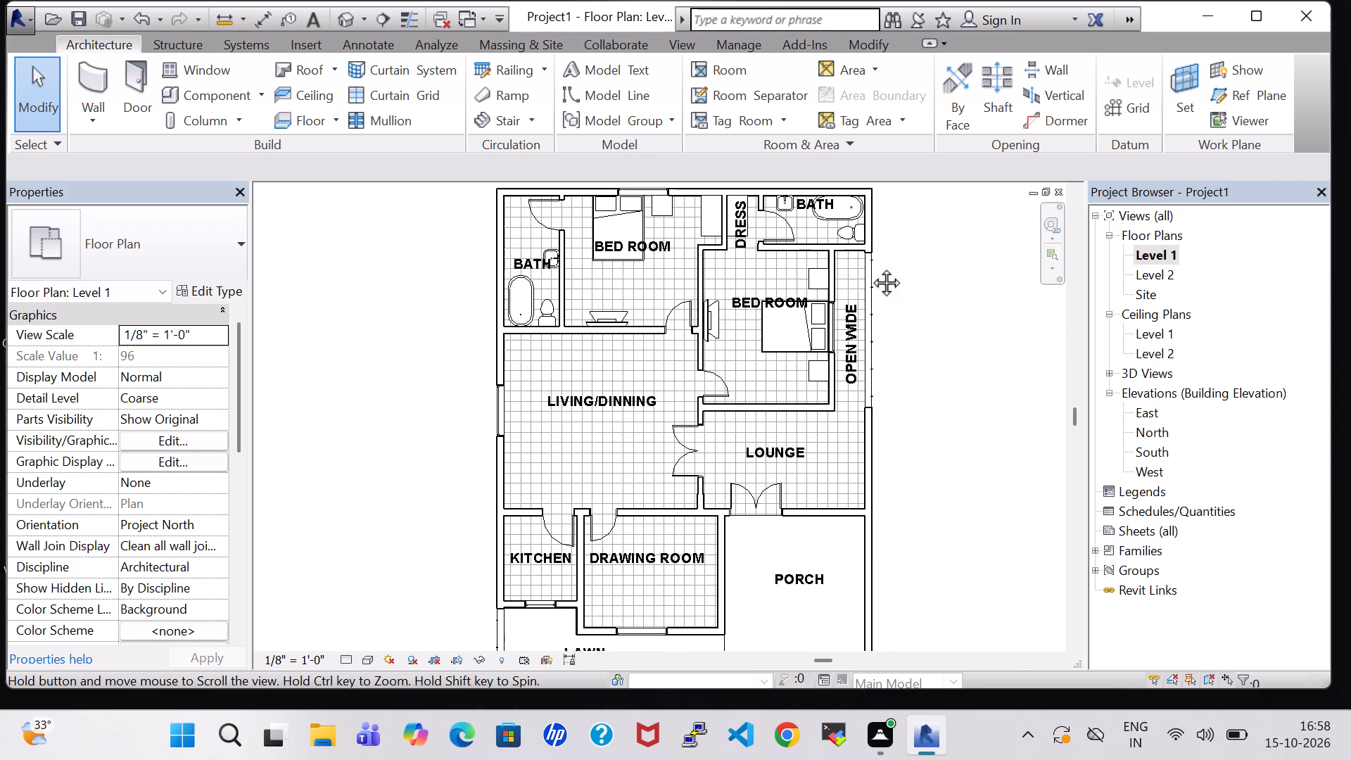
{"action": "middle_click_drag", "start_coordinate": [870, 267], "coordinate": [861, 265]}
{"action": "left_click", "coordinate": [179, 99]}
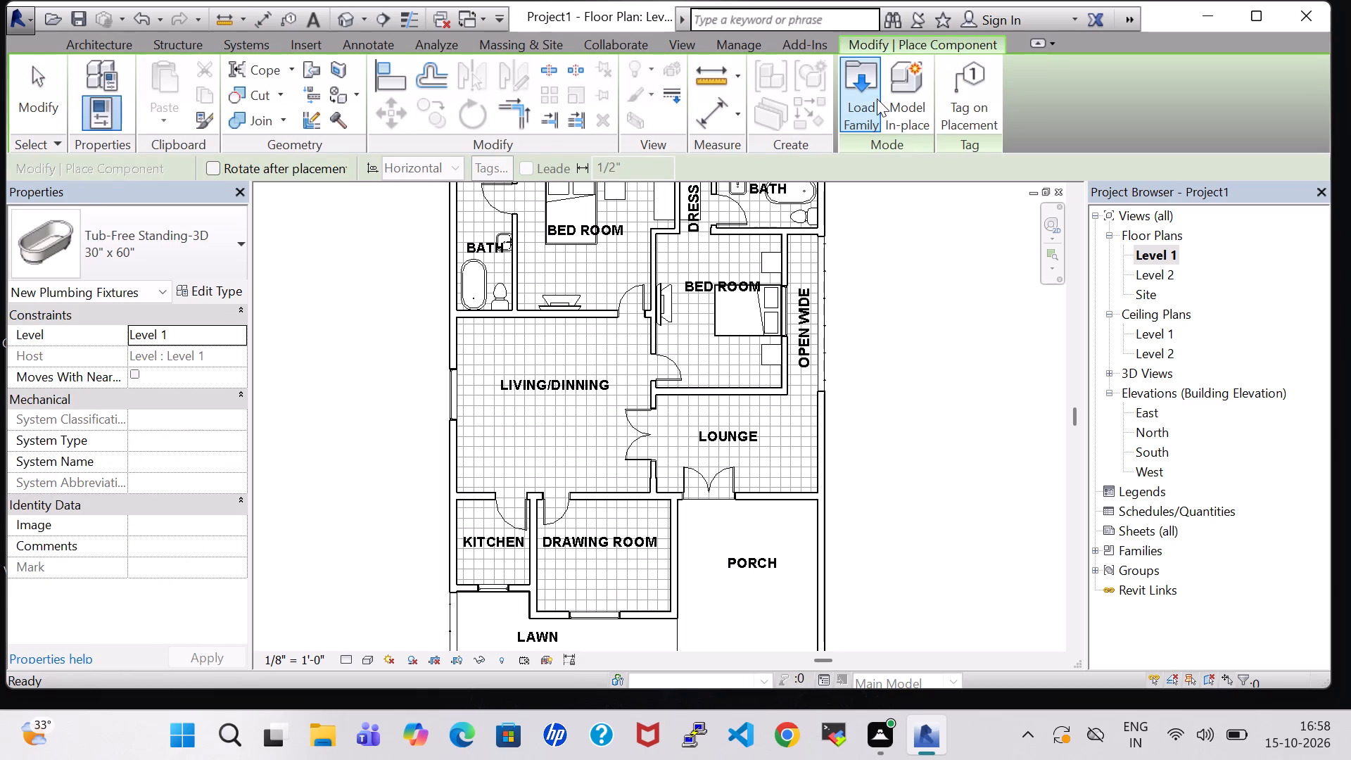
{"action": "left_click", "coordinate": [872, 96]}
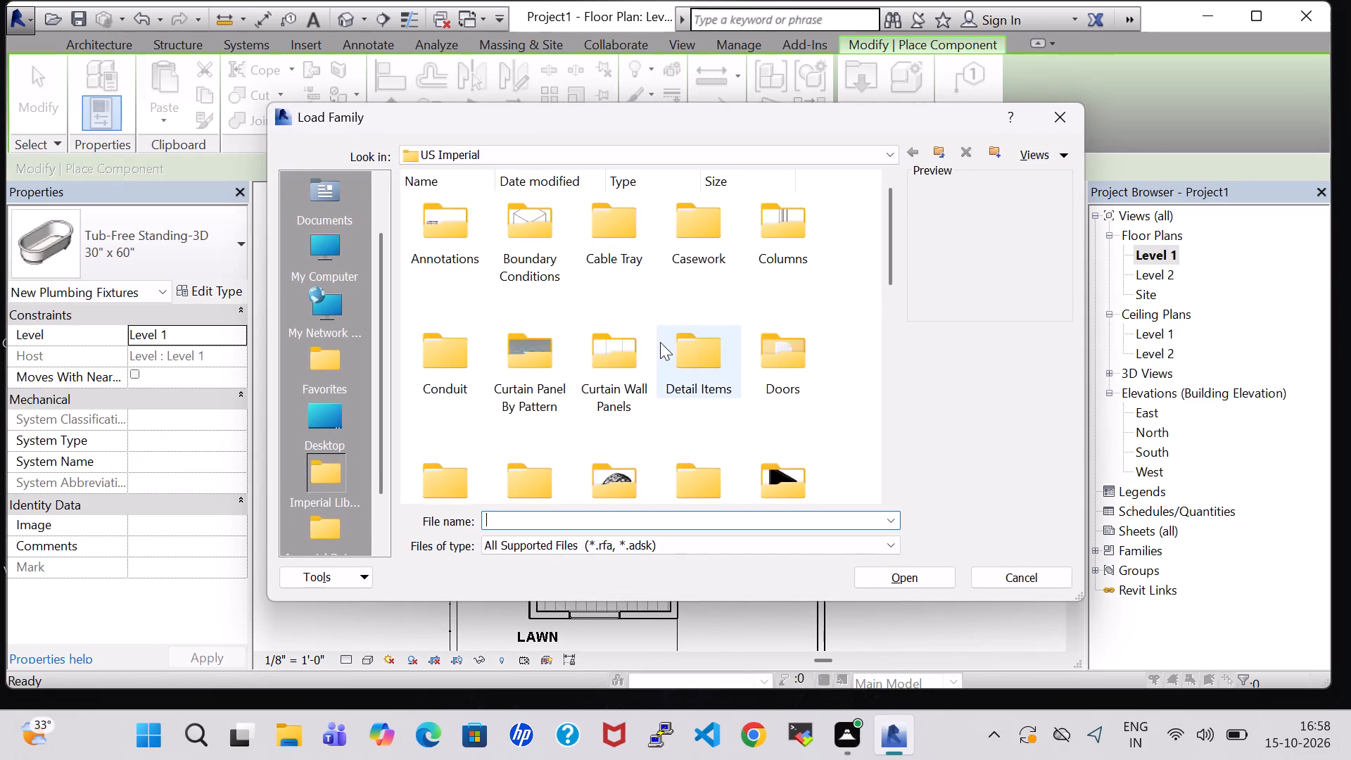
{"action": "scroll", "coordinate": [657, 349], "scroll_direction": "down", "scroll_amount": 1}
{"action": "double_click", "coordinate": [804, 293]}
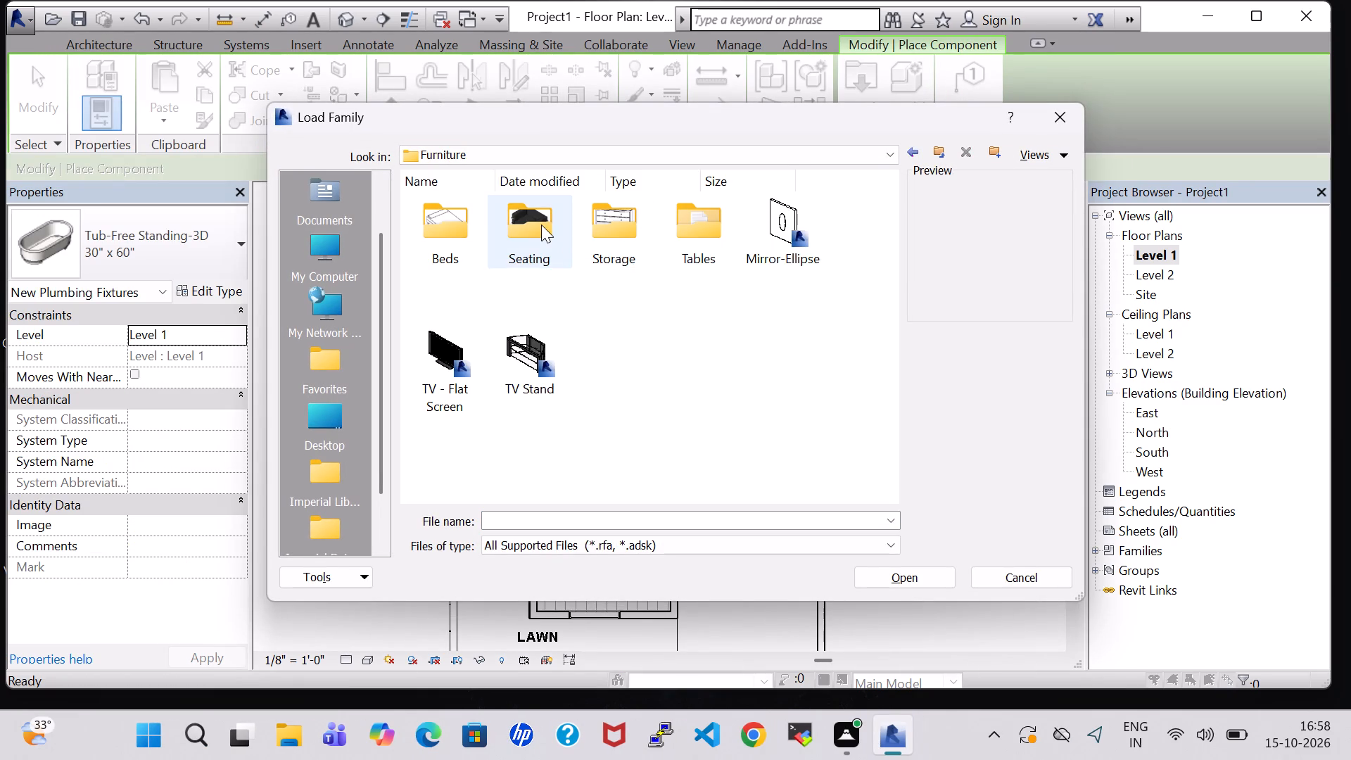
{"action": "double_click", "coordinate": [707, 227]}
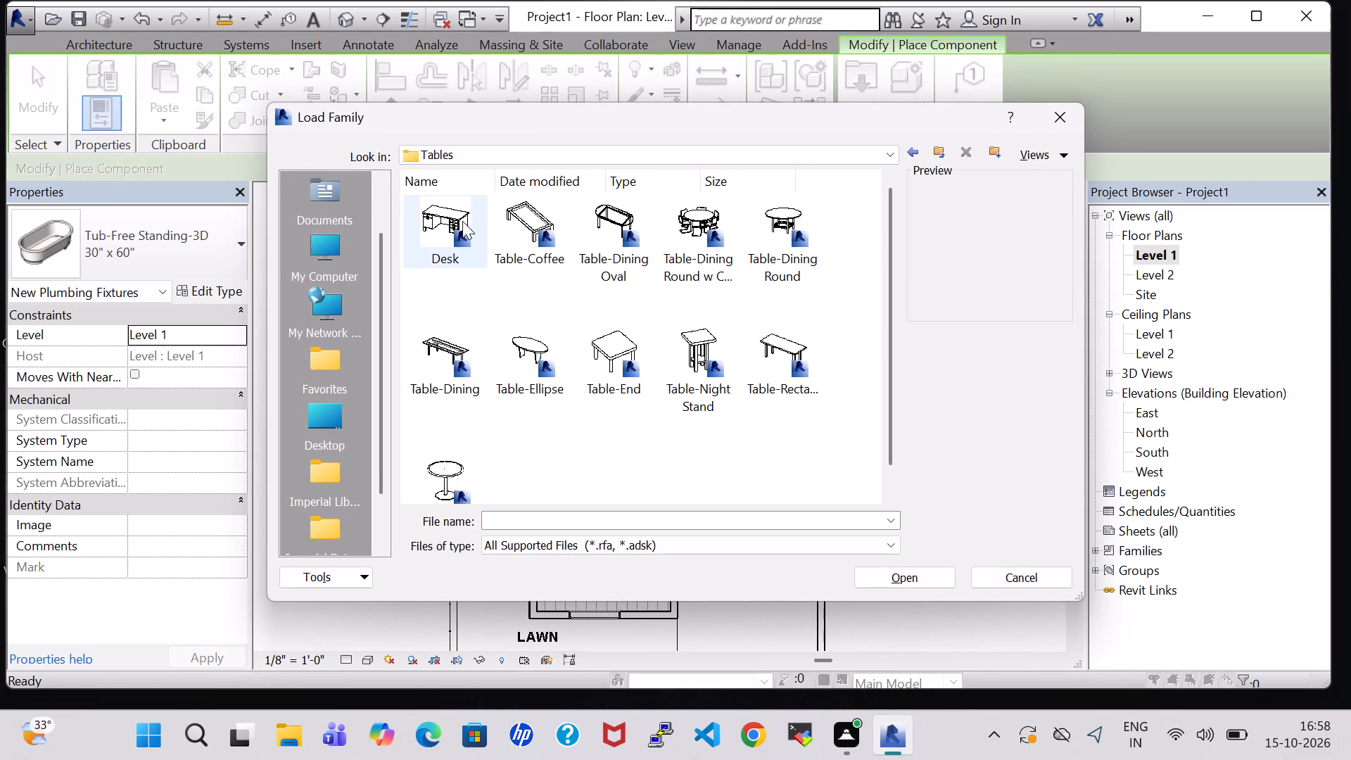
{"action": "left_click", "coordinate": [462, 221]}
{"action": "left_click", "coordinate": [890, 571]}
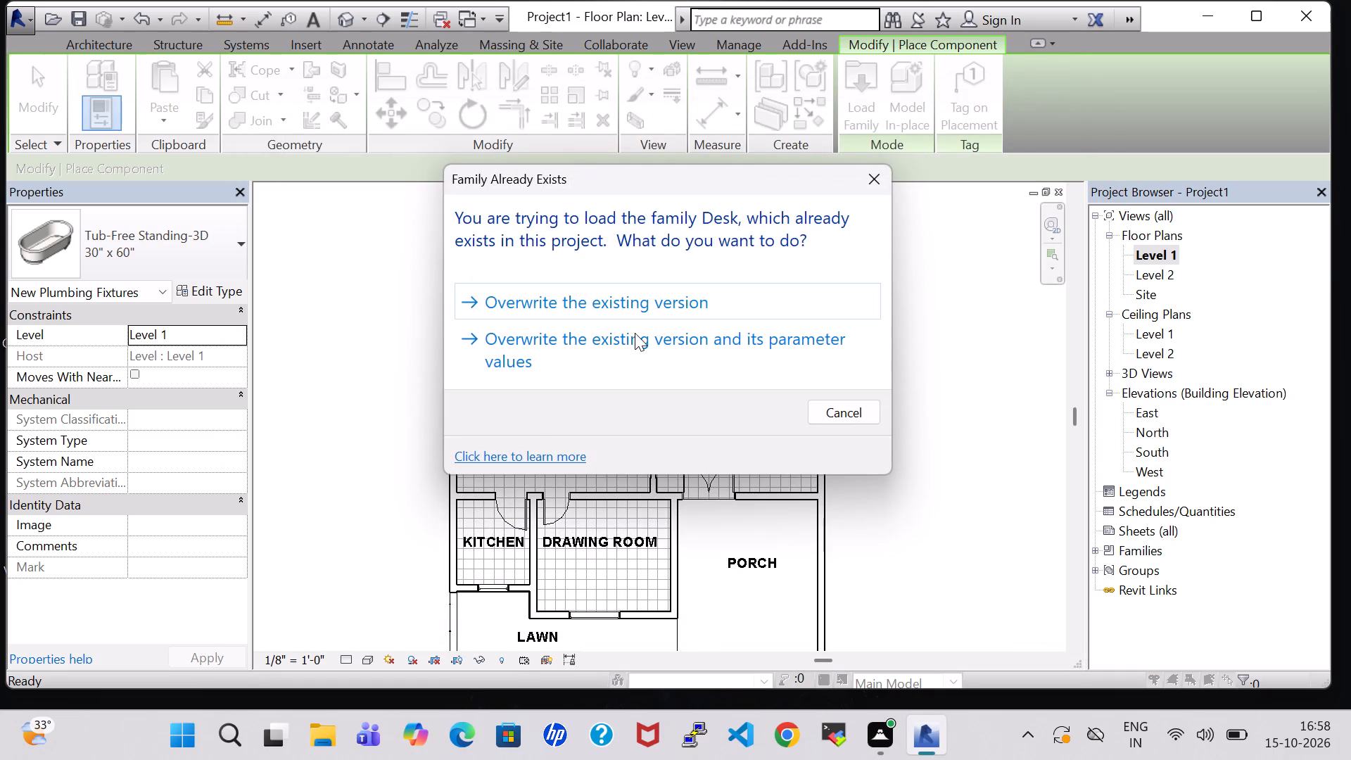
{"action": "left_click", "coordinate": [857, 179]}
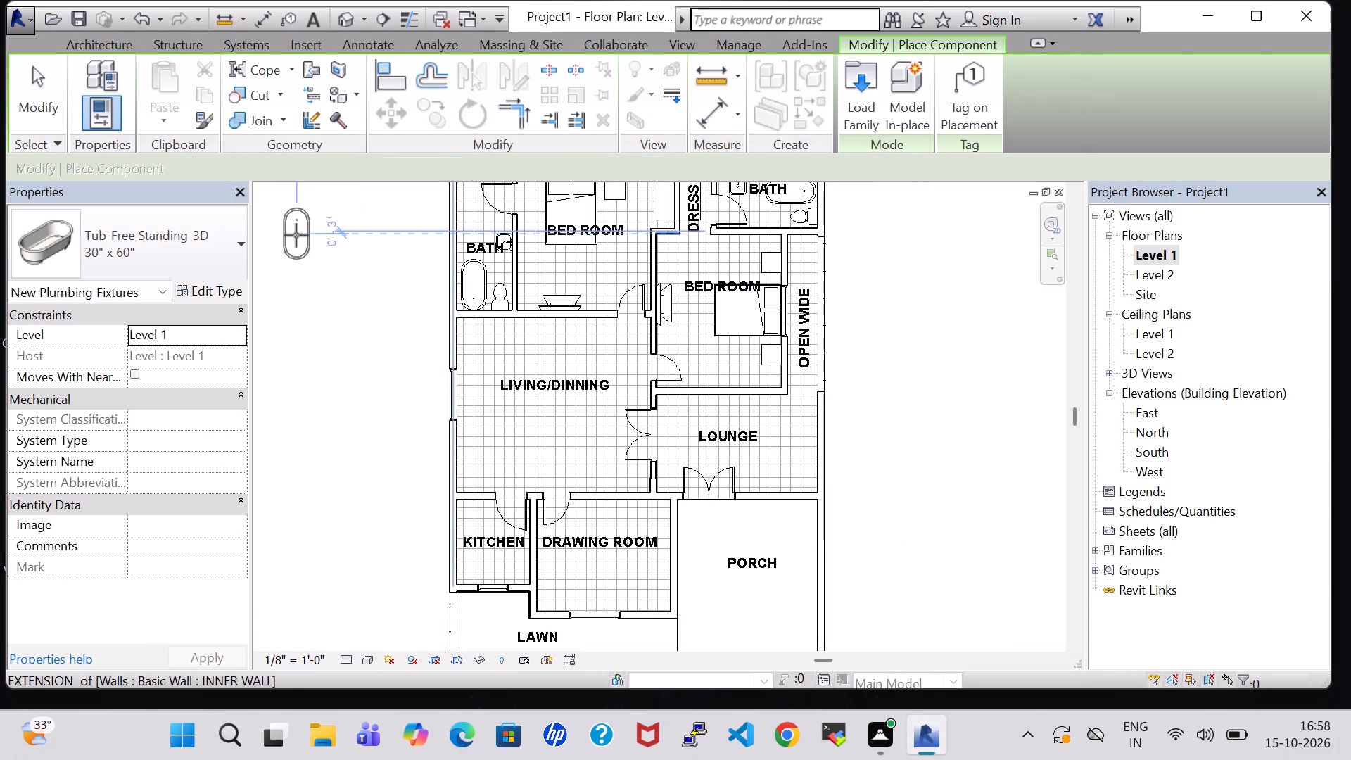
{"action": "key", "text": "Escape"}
Place a Desk 60" x 30" in the drawing room against the lawn-side wall, in front of the window.
{"action": "left_click", "coordinate": [198, 94]}
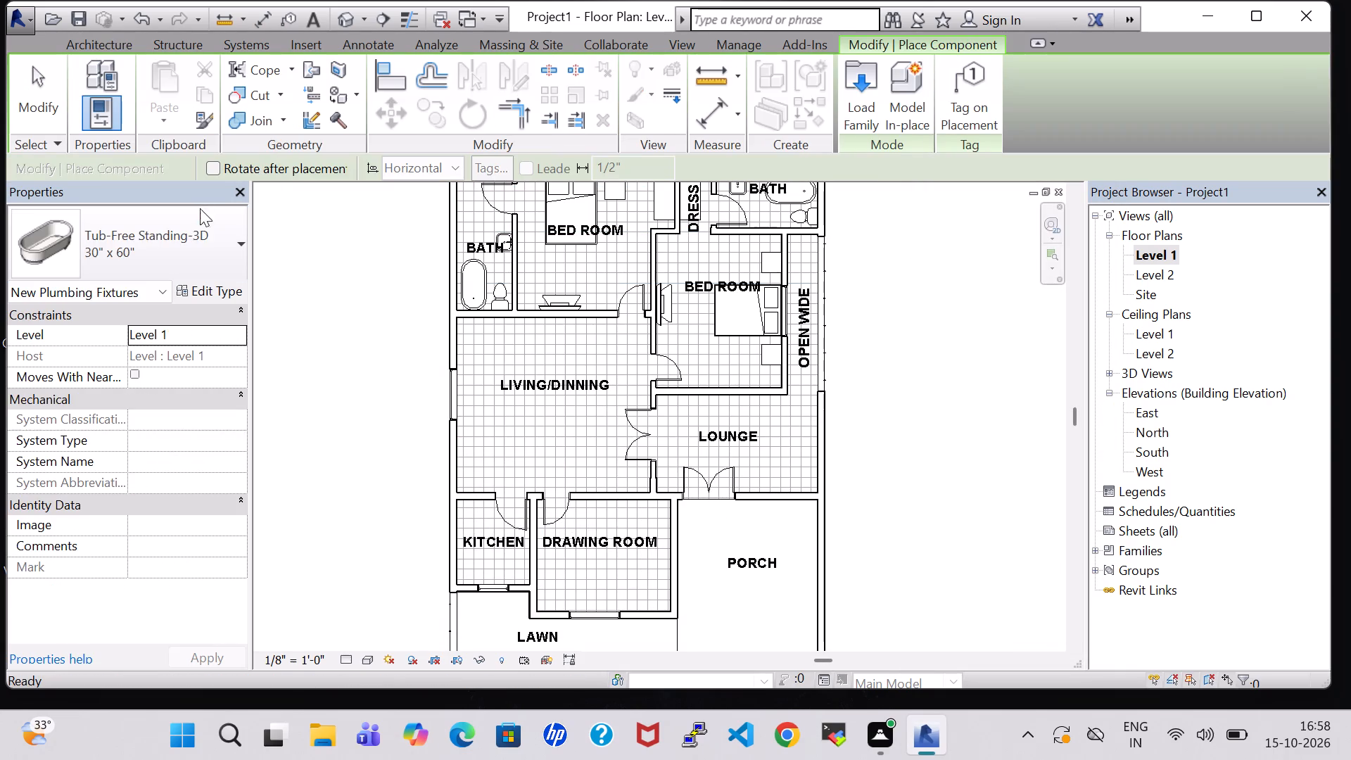
{"action": "left_click", "coordinate": [200, 227]}
{"action": "scroll", "coordinate": [130, 491], "scroll_direction": "up", "scroll_amount": 12}
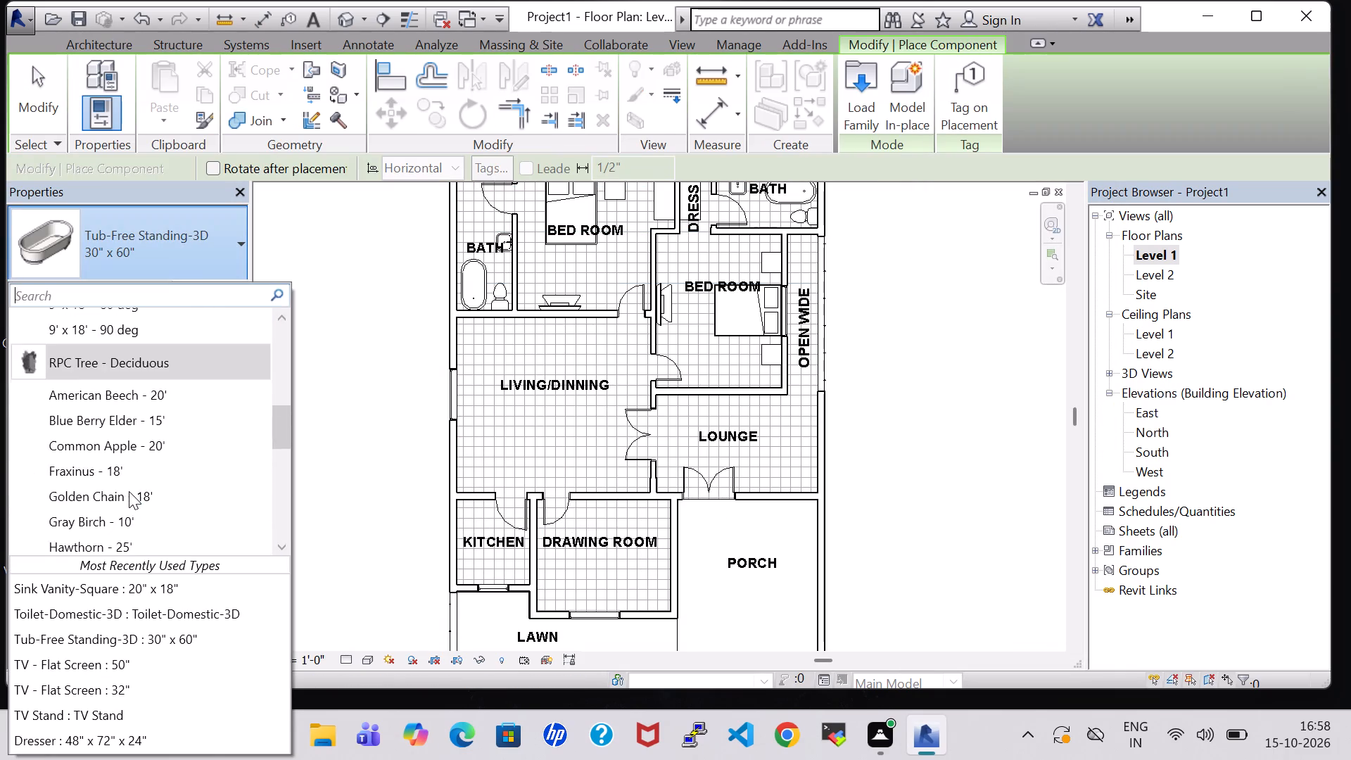
{"action": "scroll", "coordinate": [129, 491], "scroll_direction": "up", "scroll_amount": 10}
{"action": "left_click", "coordinate": [103, 479]}
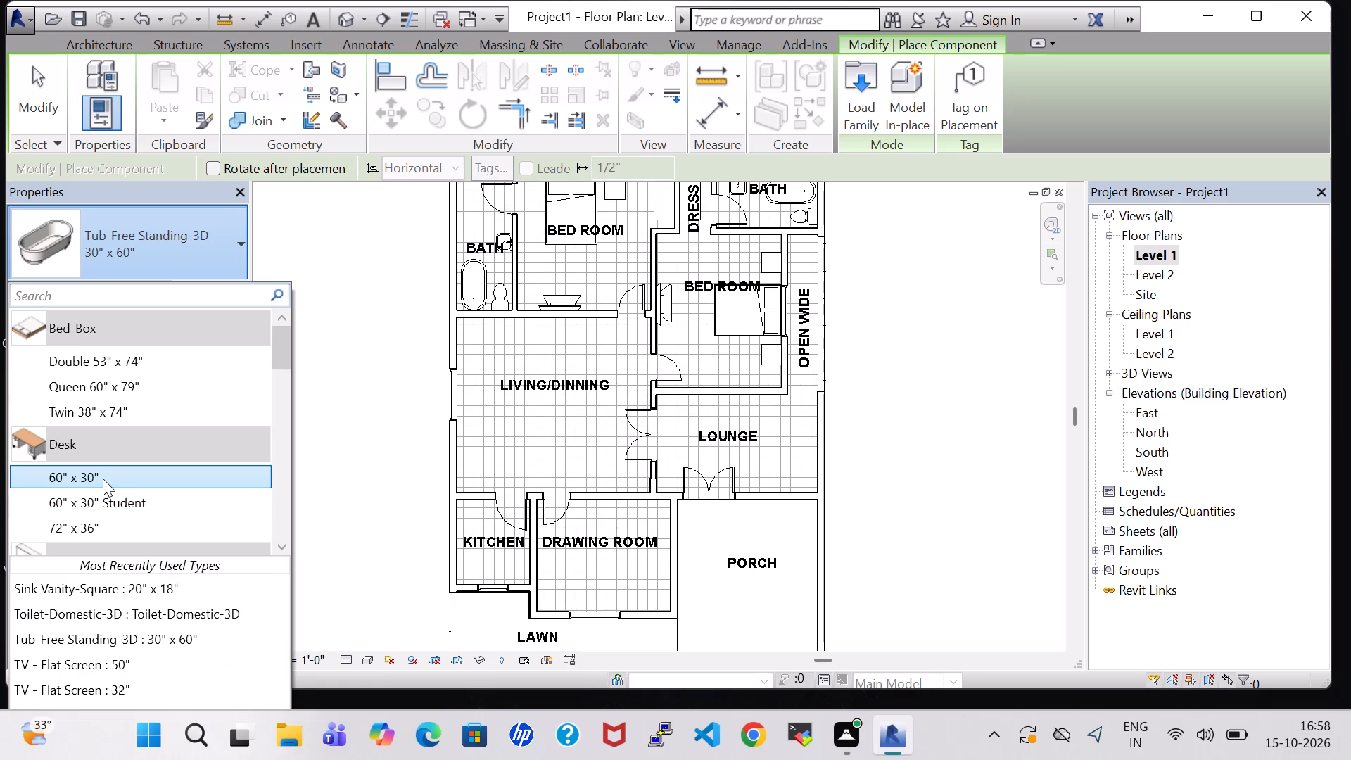
{"action": "scroll", "coordinate": [588, 538], "scroll_direction": "up", "scroll_amount": 5}
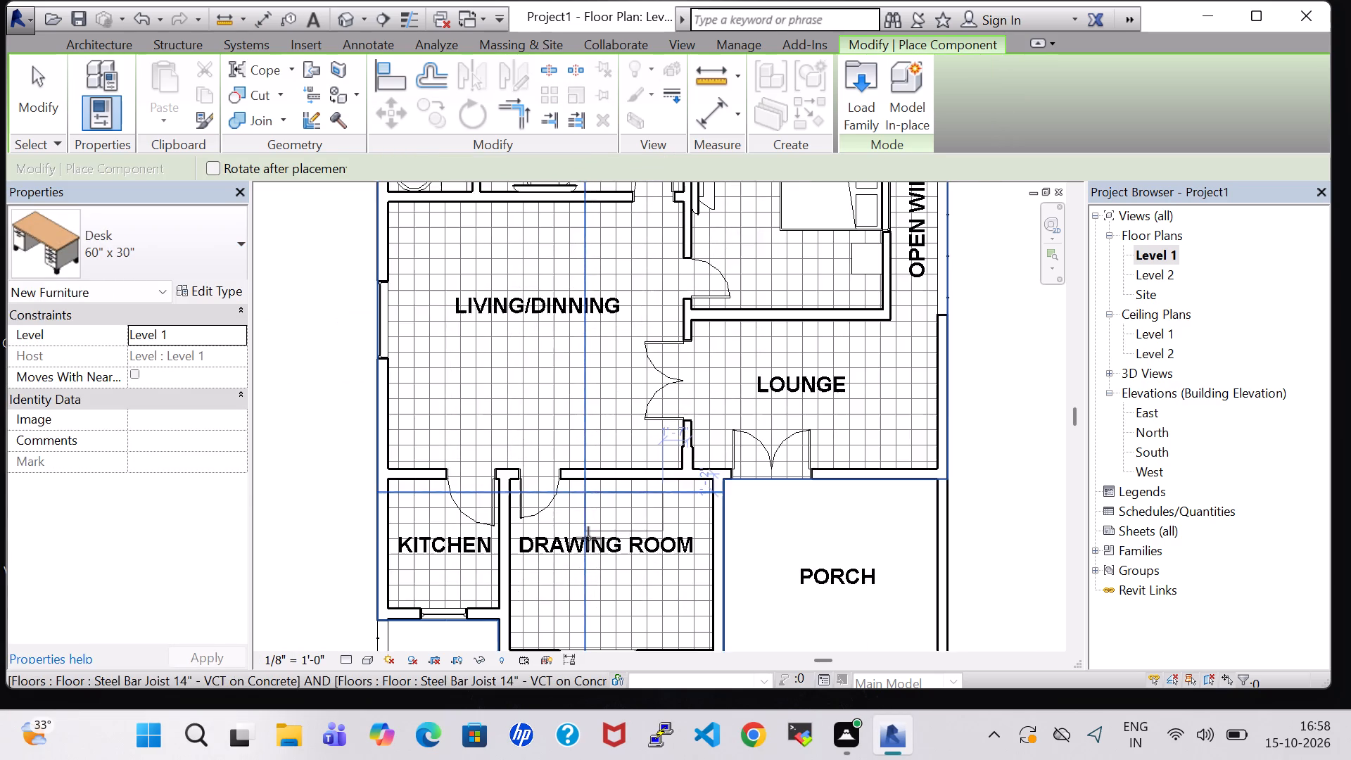
{"action": "middle_click_drag", "start_coordinate": [588, 538], "coordinate": [581, 425]}
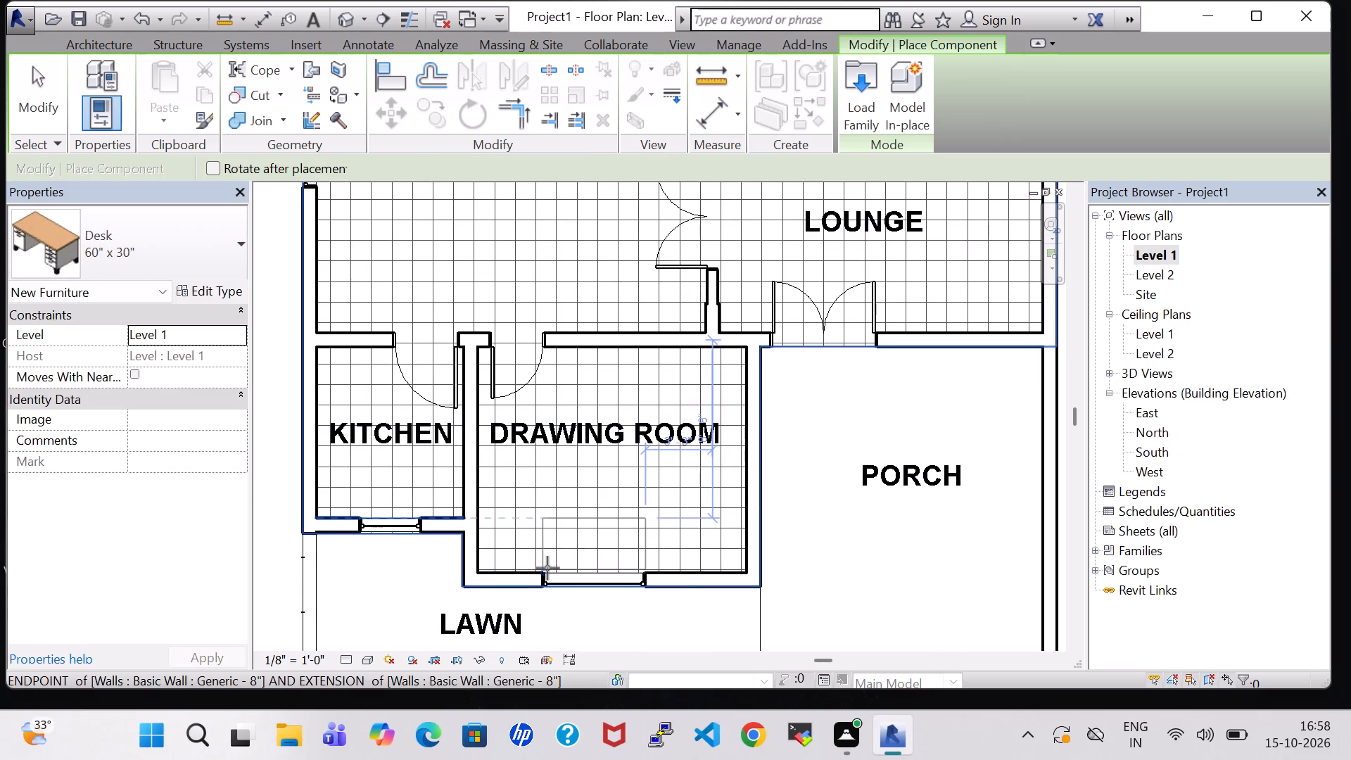
{"action": "left_click", "coordinate": [547, 568]}
{"action": "key", "text": "Escape"}
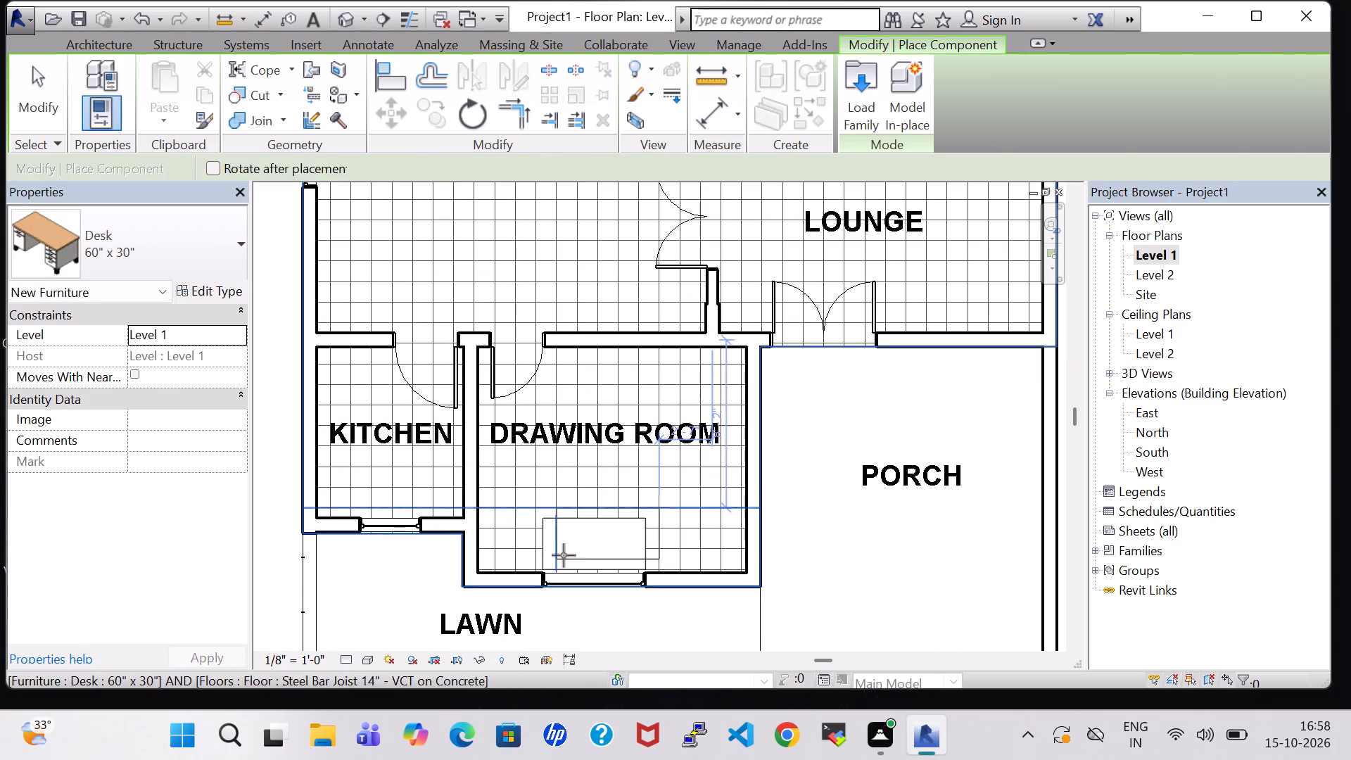
{"action": "key", "text": "Escape"}
Change the drawing room desk to the 72" x 36" type.
{"action": "left_click", "coordinate": [569, 532]}
{"action": "left_click", "coordinate": [569, 521]}
{"action": "left_click", "coordinate": [165, 253]}
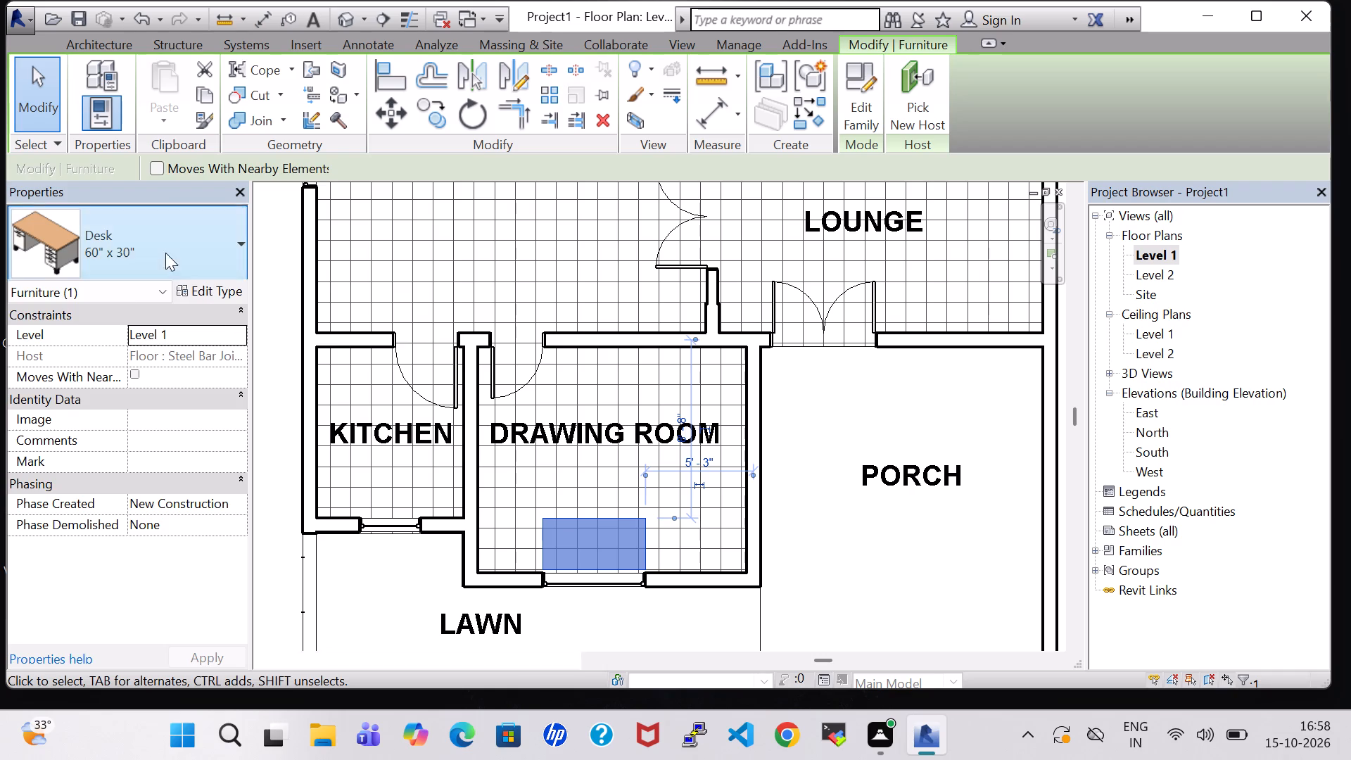
{"action": "left_click", "coordinate": [110, 519]}
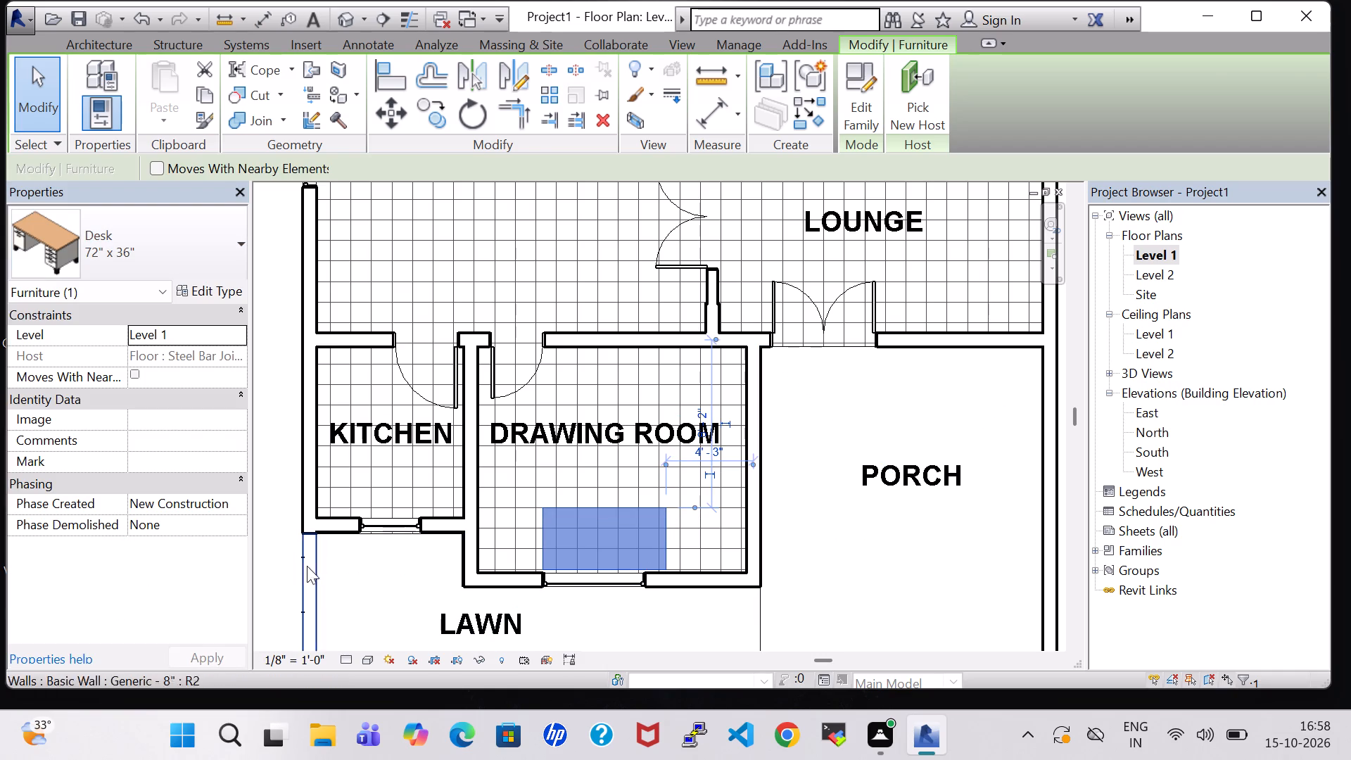
{"action": "left_click", "coordinate": [277, 558]}
Load the Chair-Task Arms family from the Furniture library's Seating folder.
{"action": "left_click", "coordinate": [210, 93]}
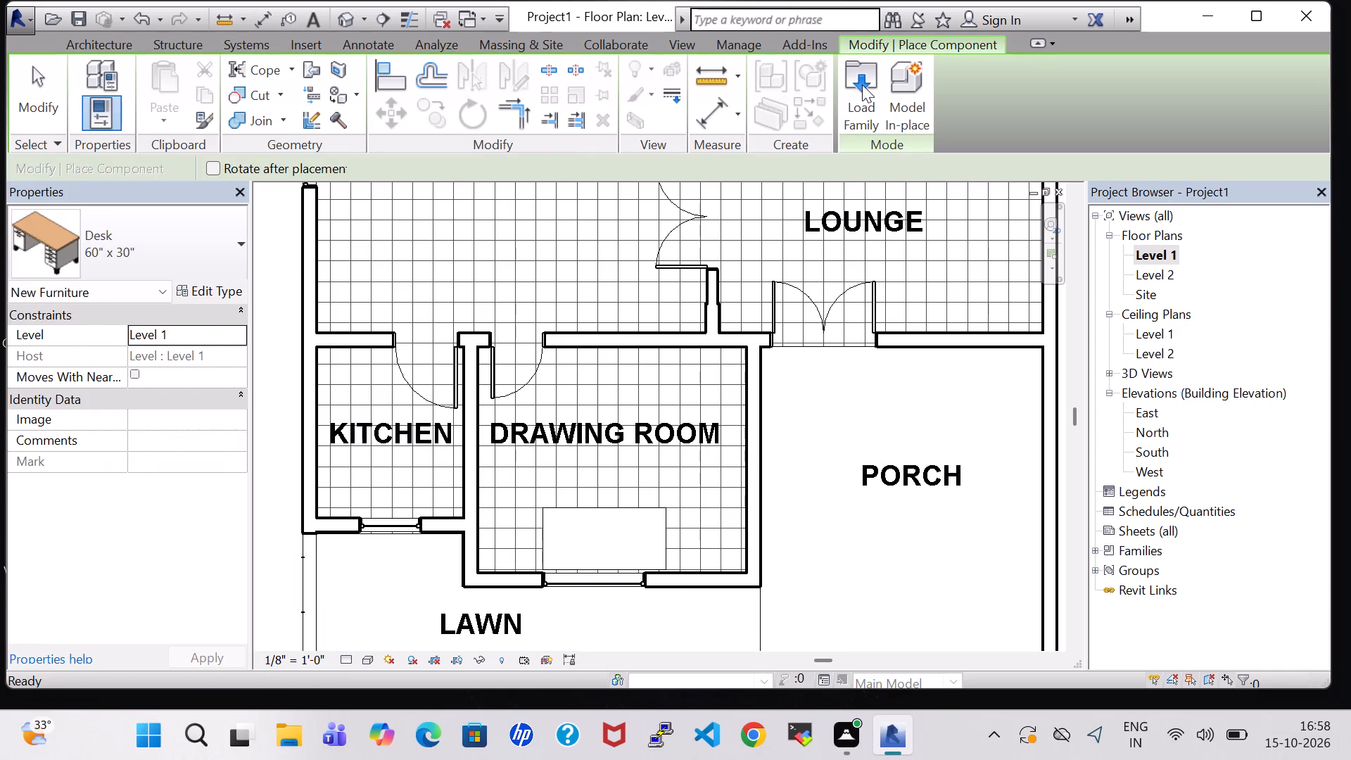
{"action": "left_click", "coordinate": [862, 84]}
{"action": "scroll", "coordinate": [732, 279], "scroll_direction": "down", "scroll_amount": 1}
{"action": "double_click", "coordinate": [771, 284]}
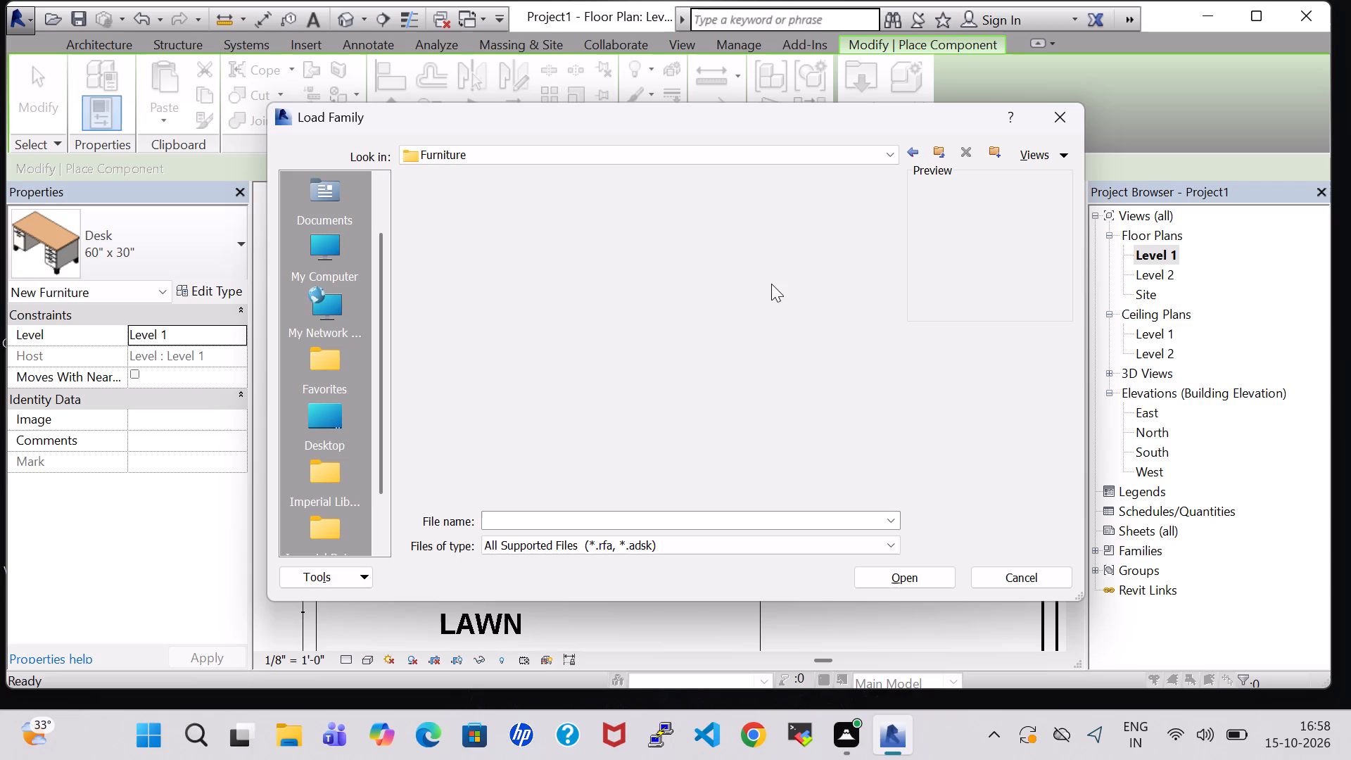
{"action": "double_click", "coordinate": [514, 237]}
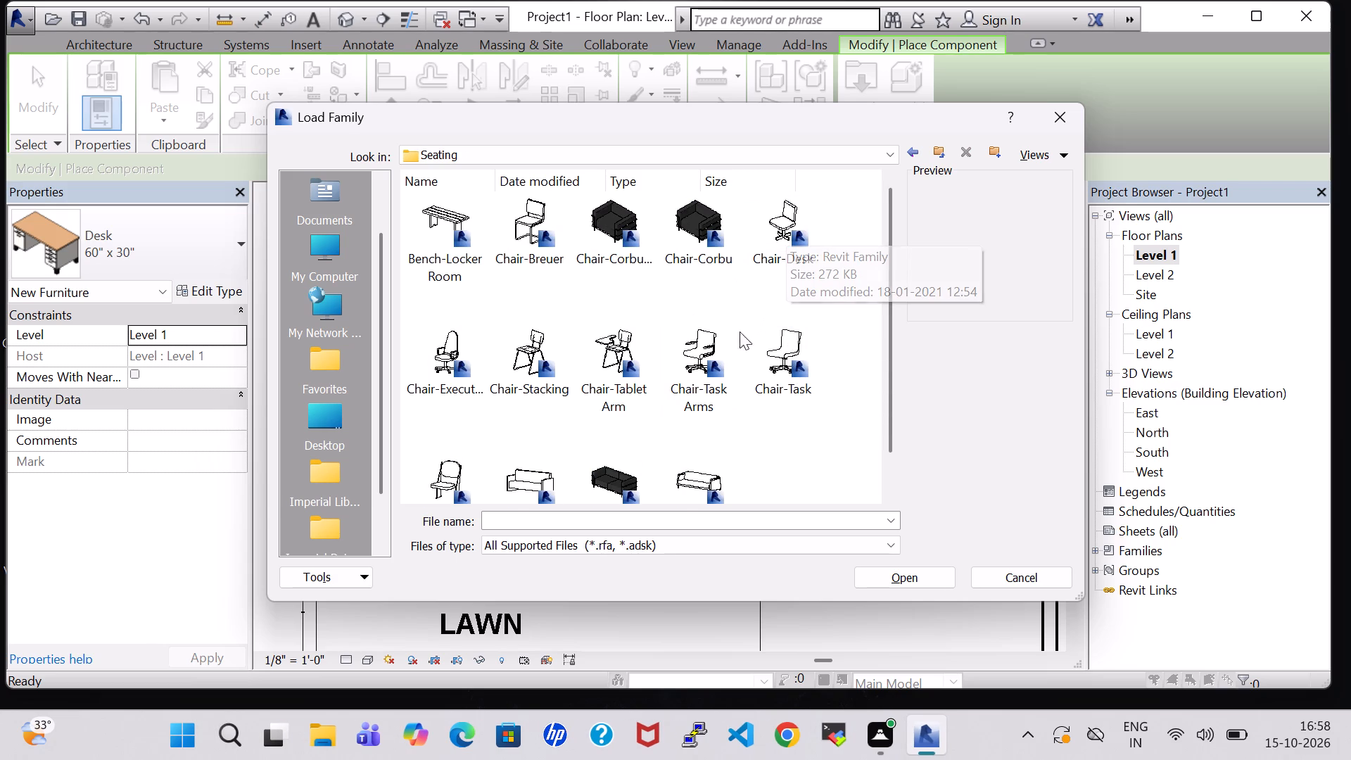
{"action": "left_click", "coordinate": [723, 364]}
{"action": "left_click", "coordinate": [920, 583]}
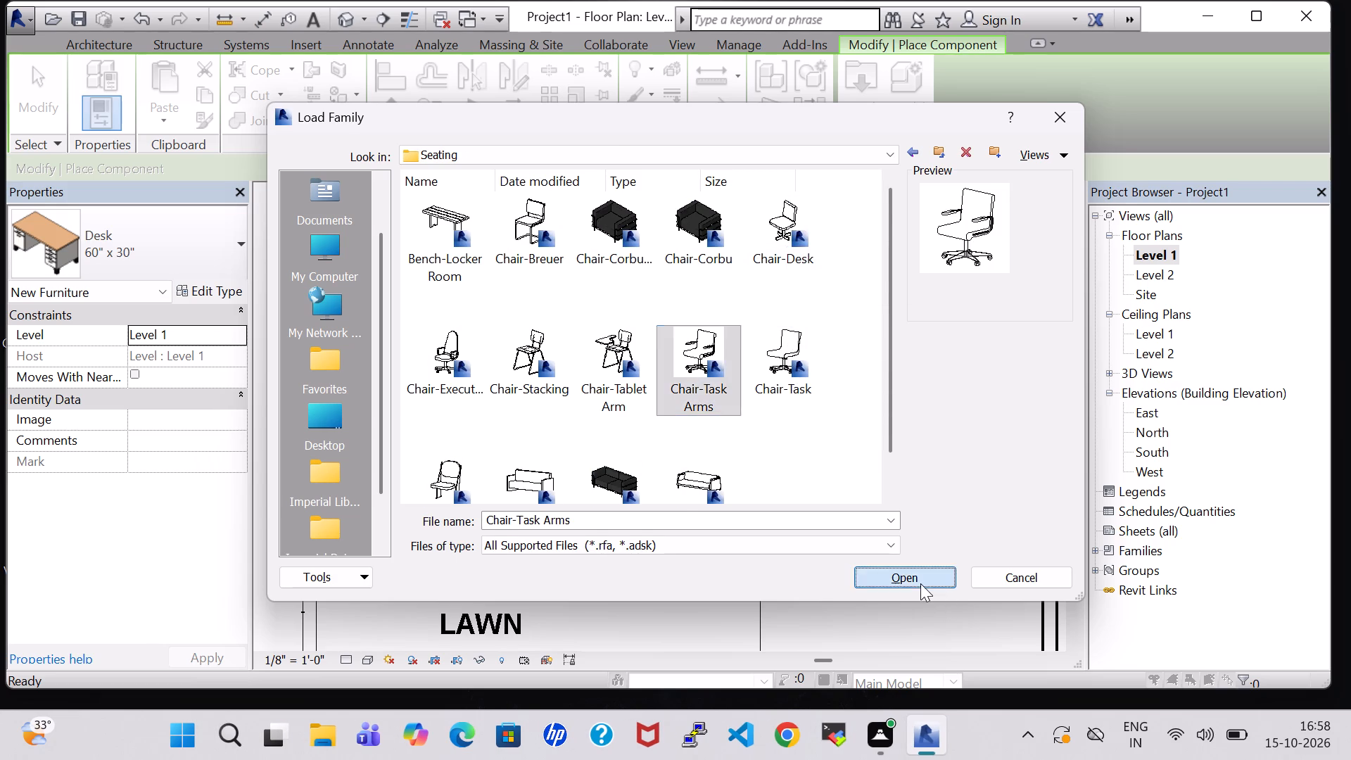
Place the Chair-Task Arms in the drawing room on the room side of the desk, rotated so it faces the desk.
{"action": "key", "text": "space"}
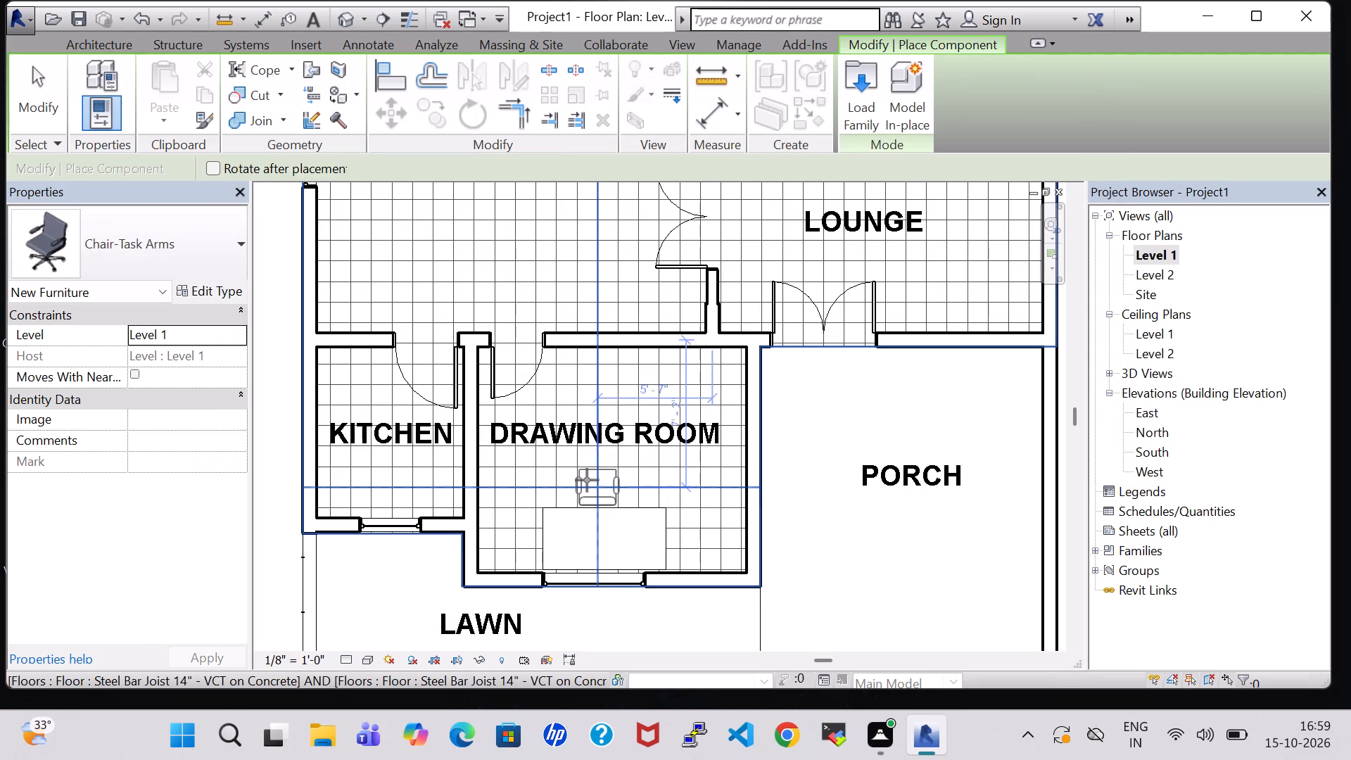
{"action": "key", "text": "space"}
{"action": "key", "text": "space"}
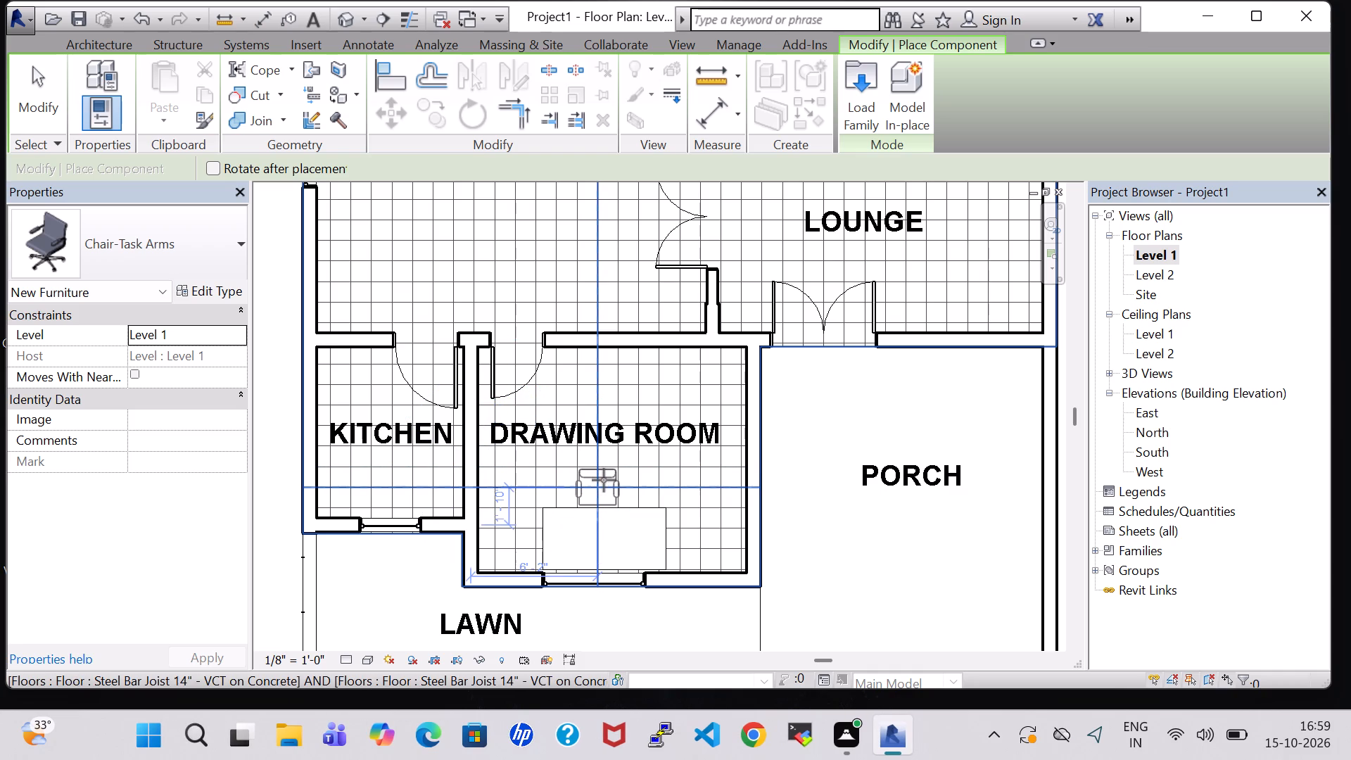
{"action": "left_click", "coordinate": [604, 476]}
{"action": "key", "text": "Escape"}
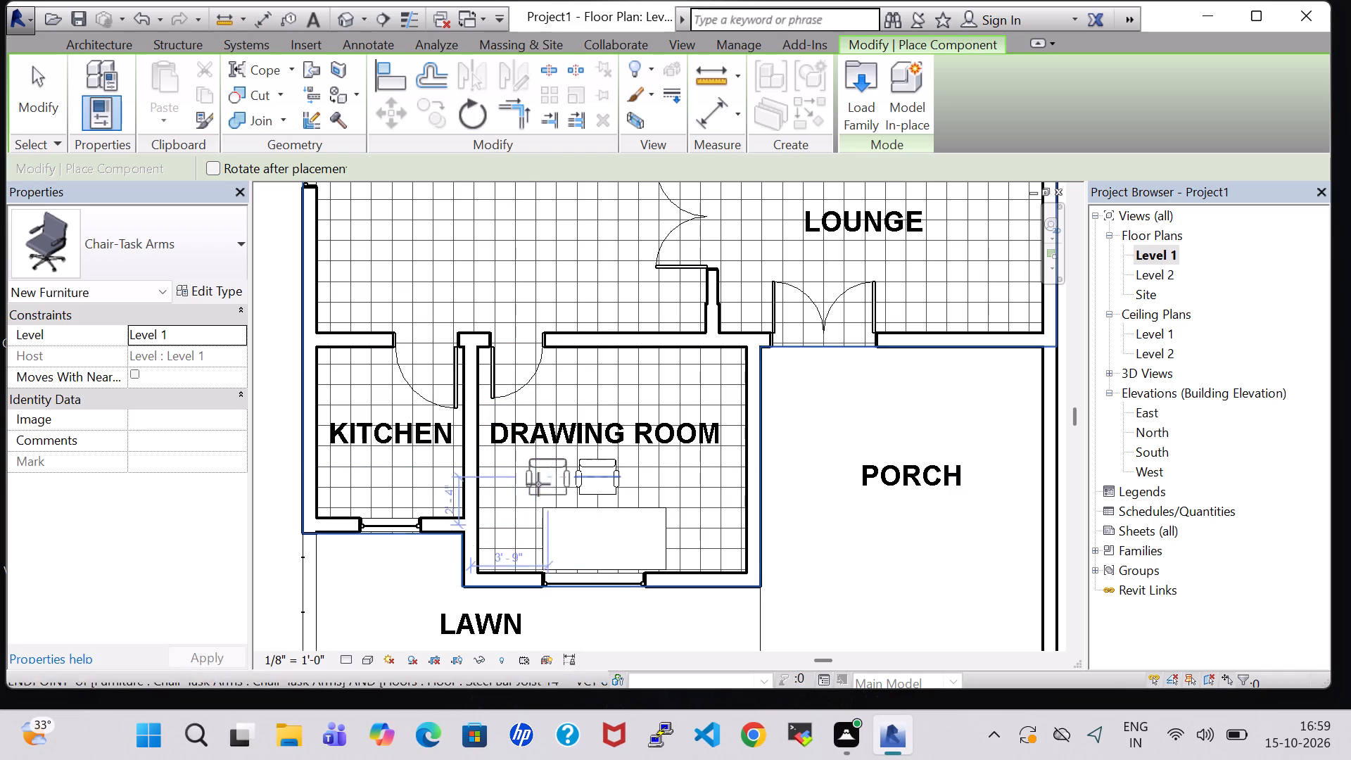
{"action": "key", "text": "Escape"}
Browse the Accessories and Logistics families in the US Imperial library's Site folder.
{"action": "left_click", "coordinate": [186, 99]}
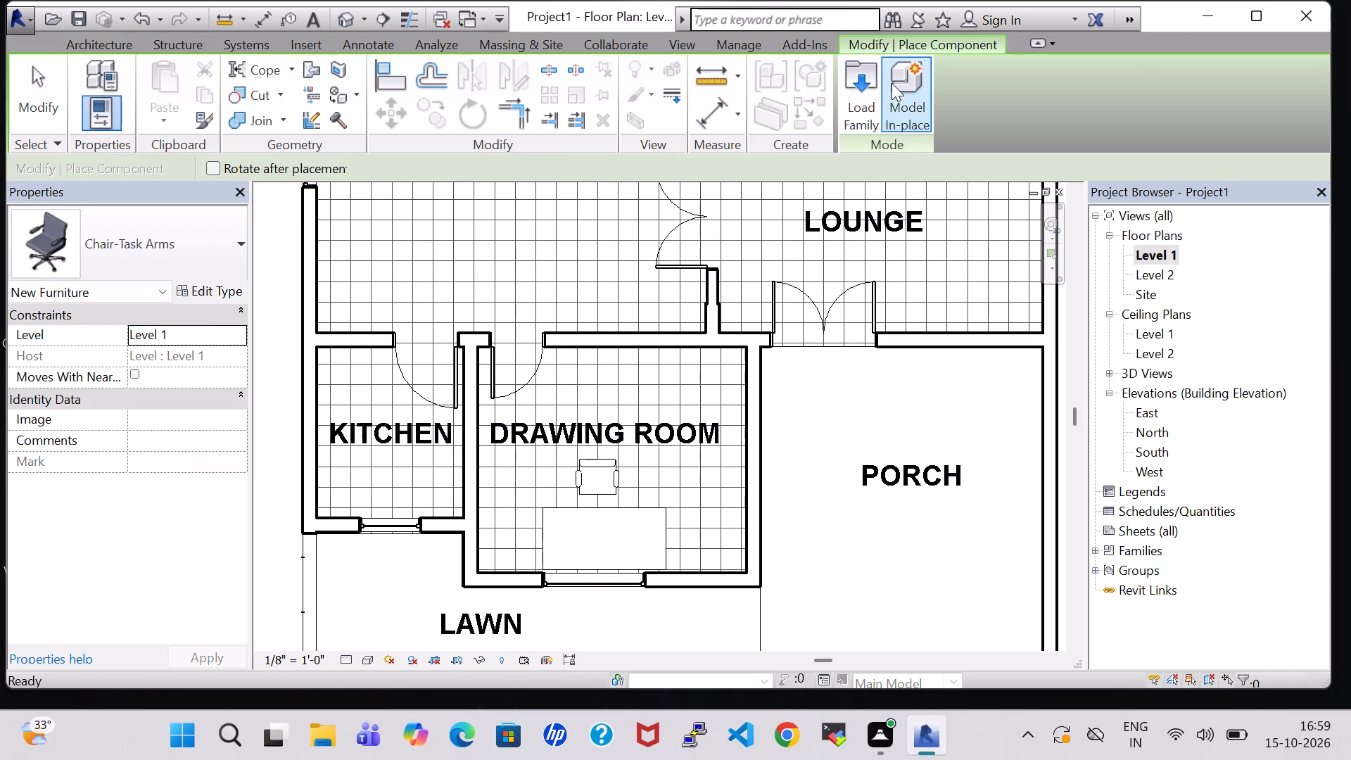
{"action": "left_click", "coordinate": [857, 91]}
{"action": "scroll", "coordinate": [742, 333], "scroll_direction": "down", "scroll_amount": 1}
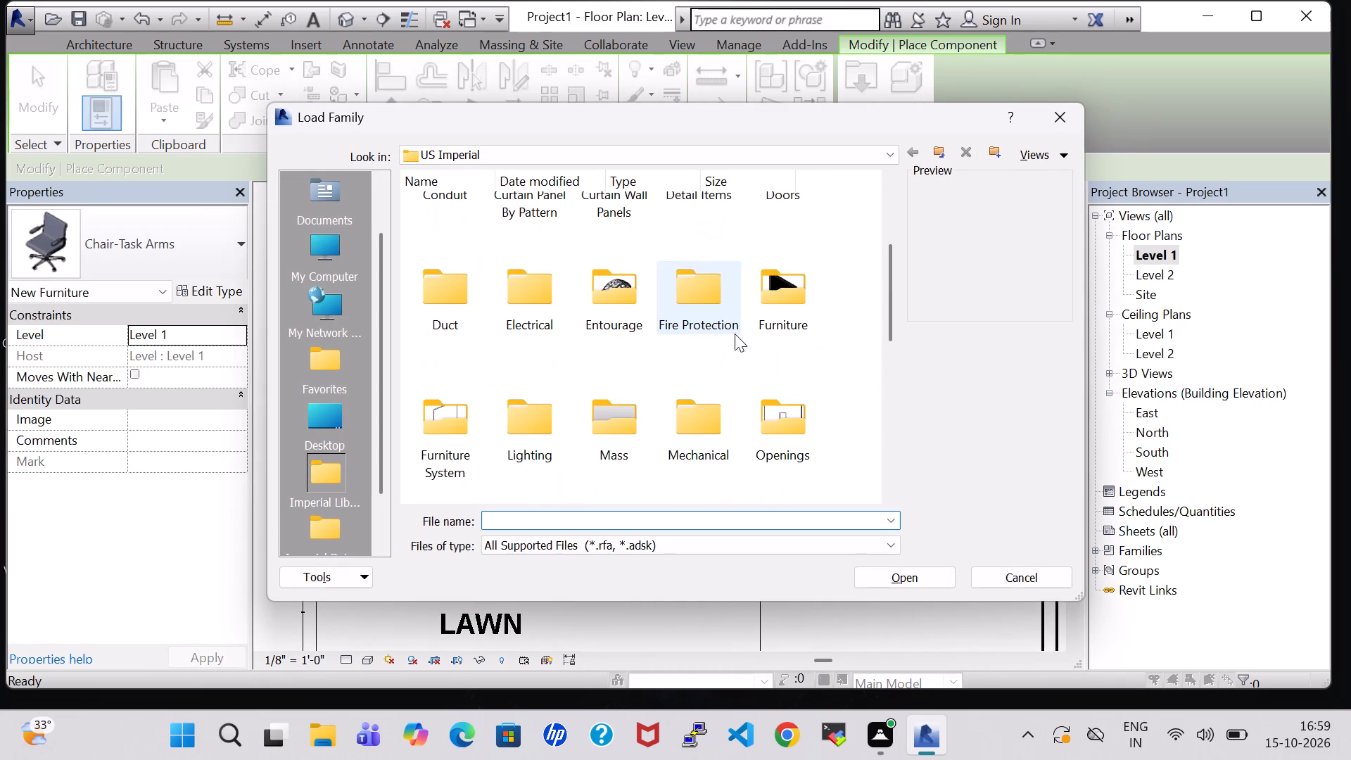
{"action": "scroll", "coordinate": [530, 357], "scroll_direction": "down", "scroll_amount": 1}
{"action": "scroll", "coordinate": [450, 371], "scroll_direction": "down", "scroll_amount": 2}
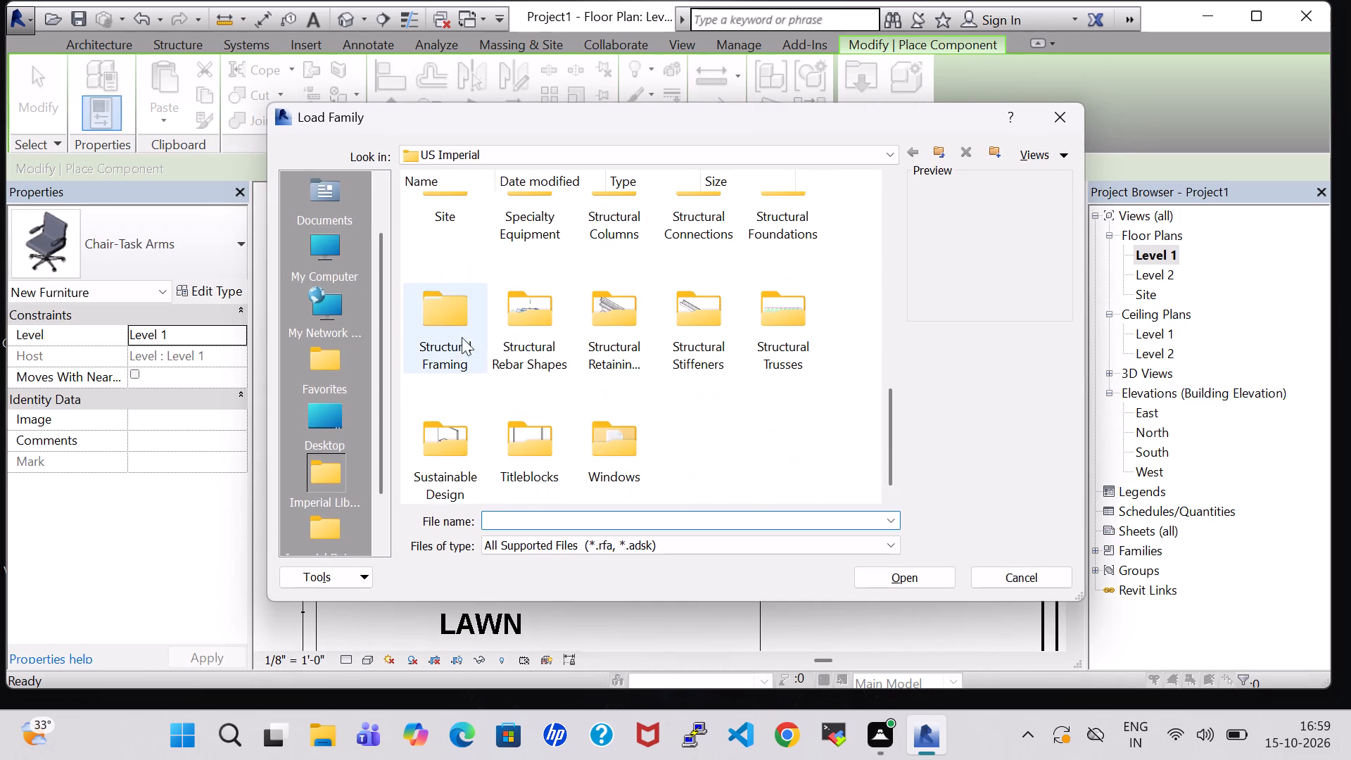
{"action": "double_click", "coordinate": [451, 220]}
{"action": "double_click", "coordinate": [451, 227]}
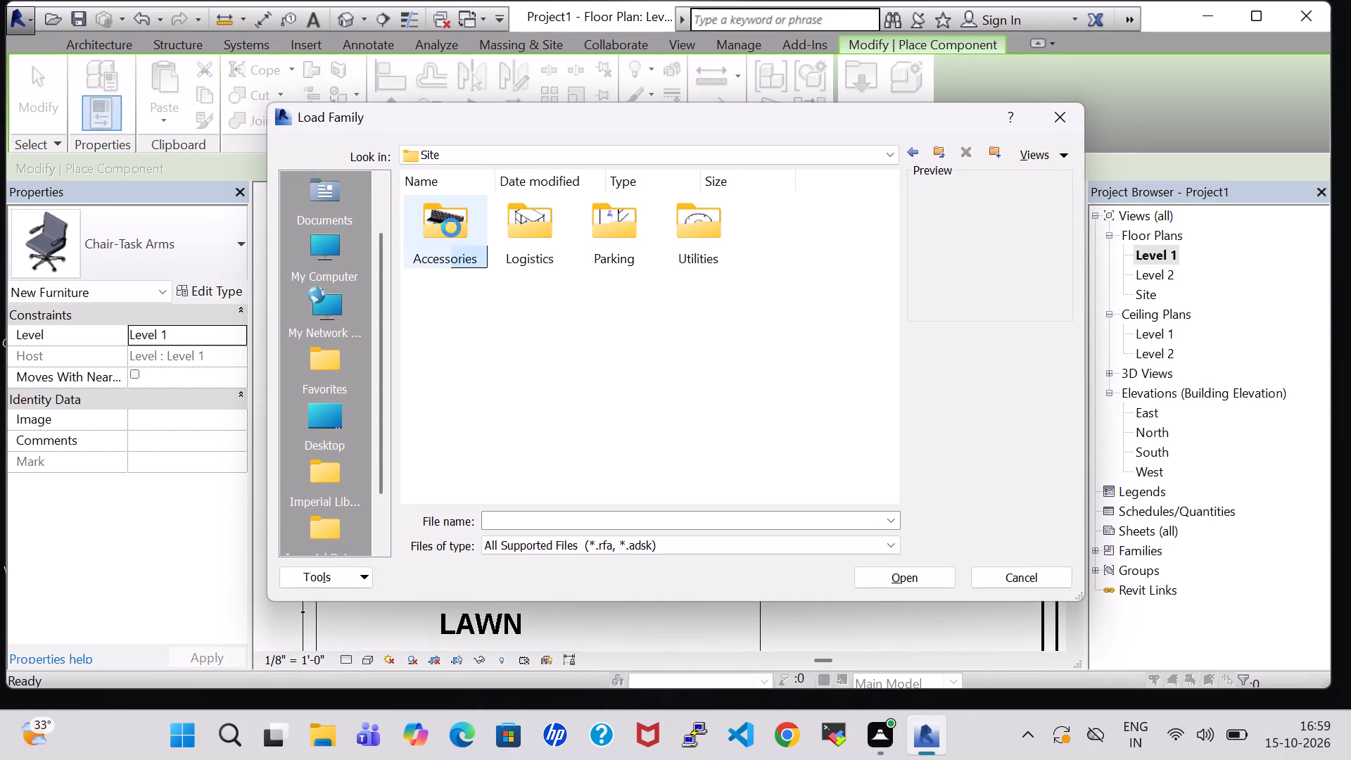
{"action": "left_click", "coordinate": [916, 150]}
{"action": "double_click", "coordinate": [563, 220]}
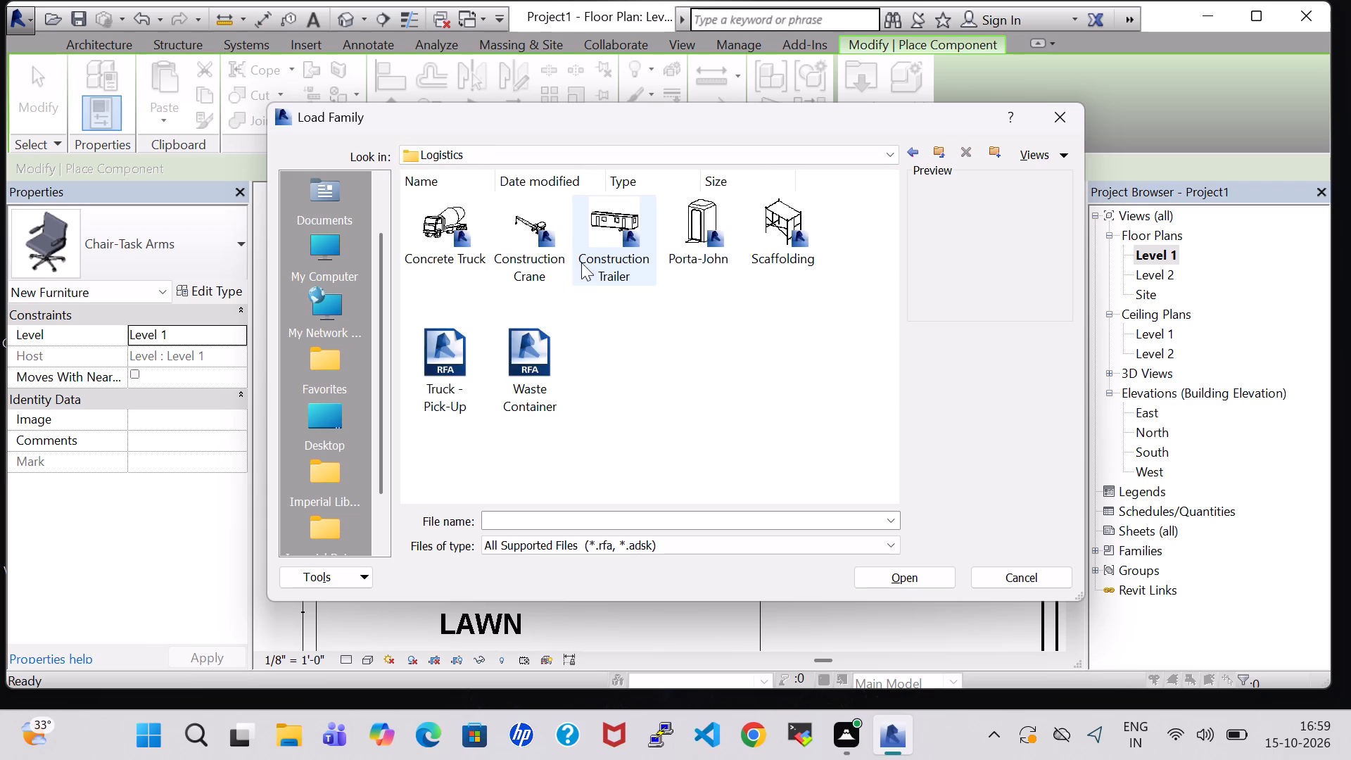
{"action": "left_click", "coordinate": [908, 156]}
{"action": "left_click", "coordinate": [908, 156]}
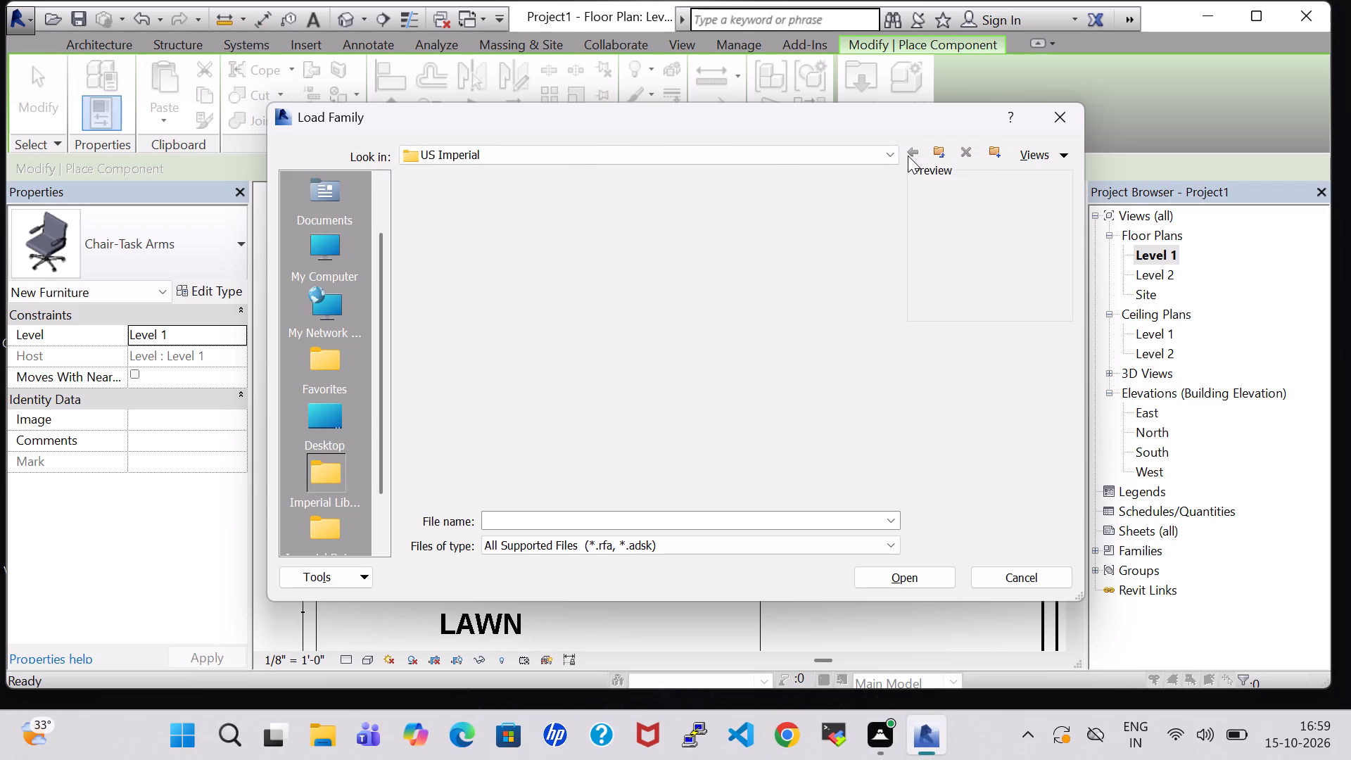
Load the Cabinet-File 5 Drawer family from the Furniture library's Storage folder.
{"action": "scroll", "coordinate": [708, 431], "scroll_direction": "up", "scroll_amount": 3}
{"action": "scroll", "coordinate": [615, 317], "scroll_direction": "down", "scroll_amount": 3}
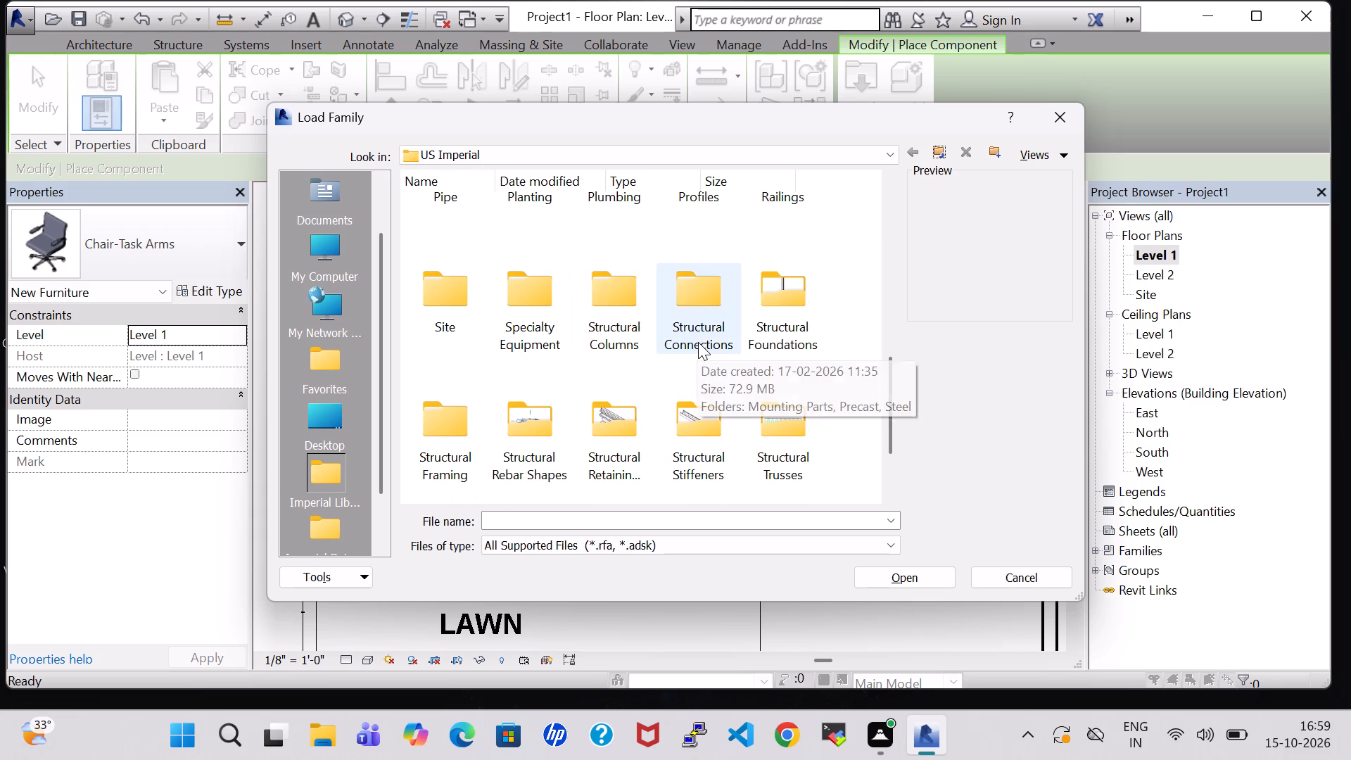
{"action": "scroll", "coordinate": [698, 342], "scroll_direction": "up", "scroll_amount": 3}
{"action": "scroll", "coordinate": [778, 387], "scroll_direction": "down", "scroll_amount": 1}
{"action": "double_click", "coordinate": [777, 319]}
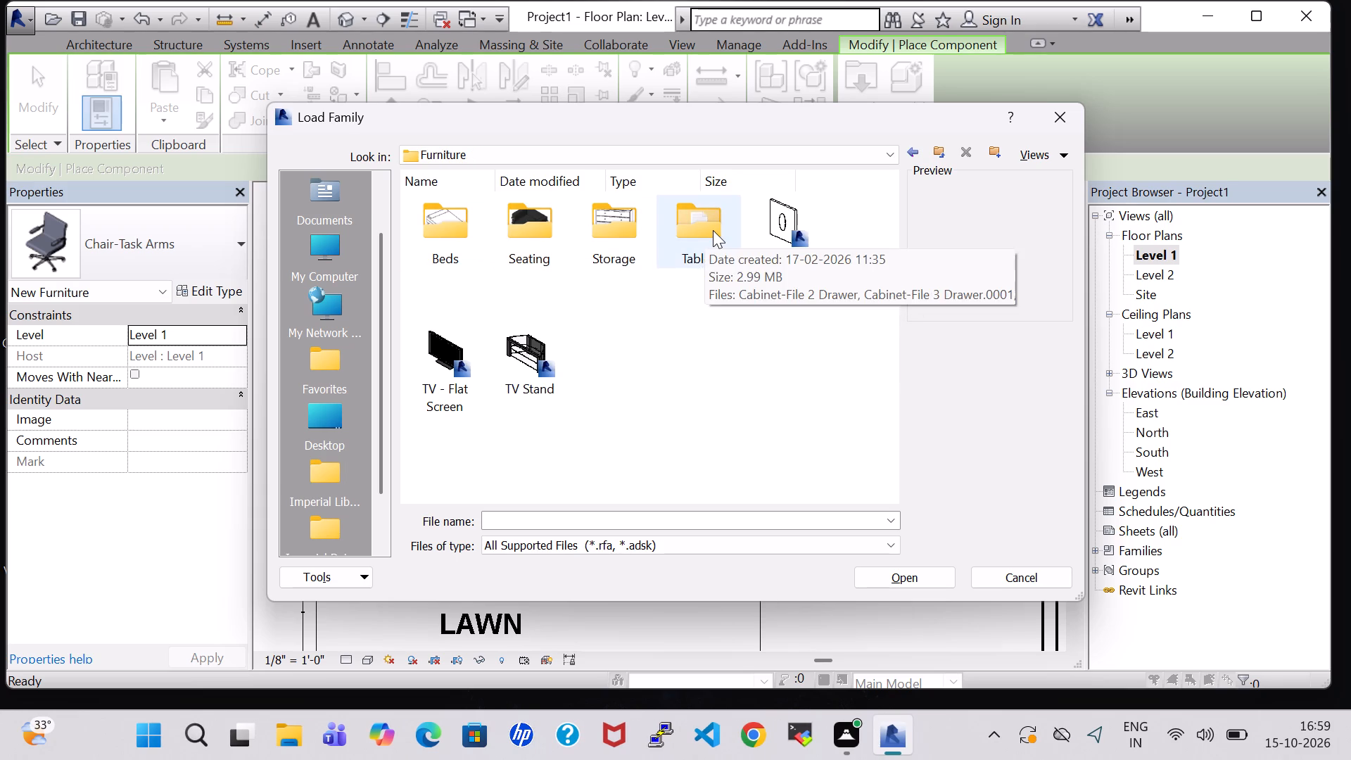
{"action": "double_click", "coordinate": [713, 230]}
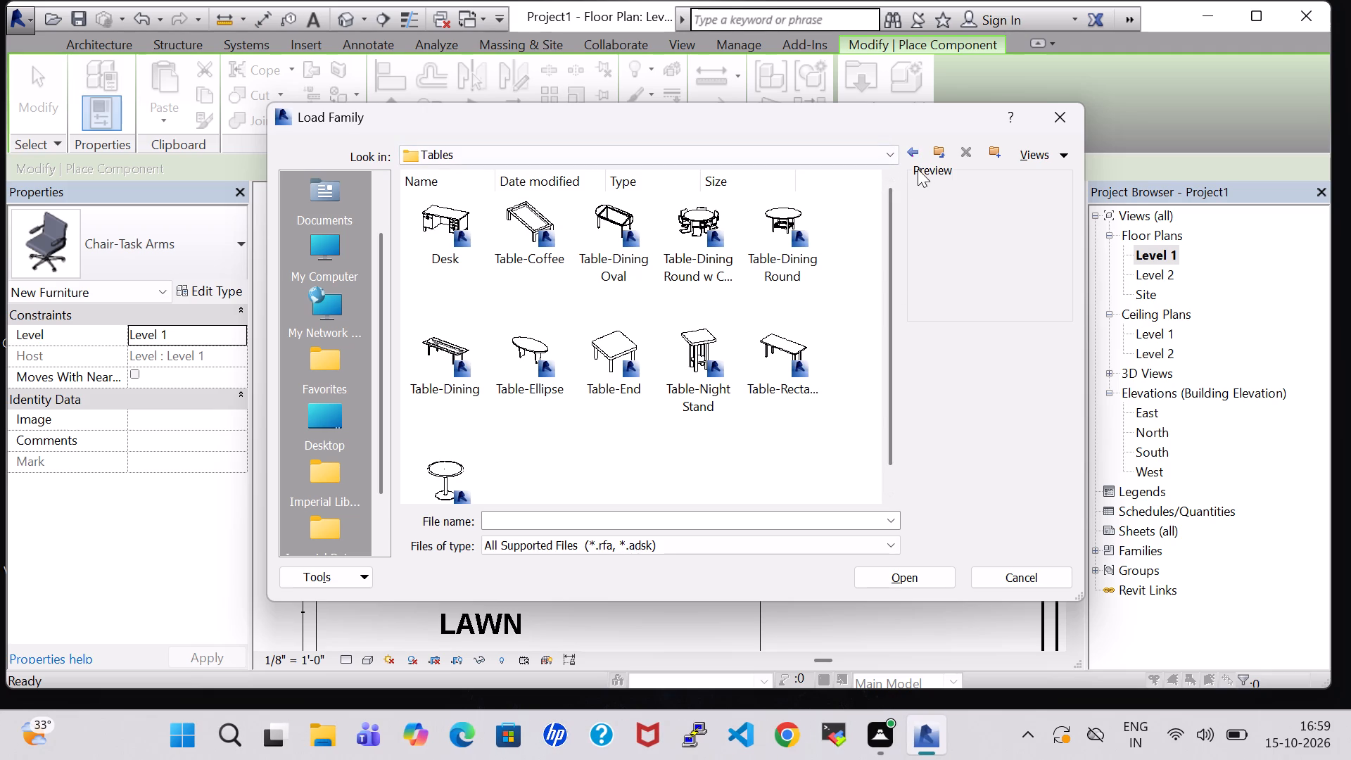
{"action": "left_click", "coordinate": [911, 156]}
{"action": "double_click", "coordinate": [706, 227]}
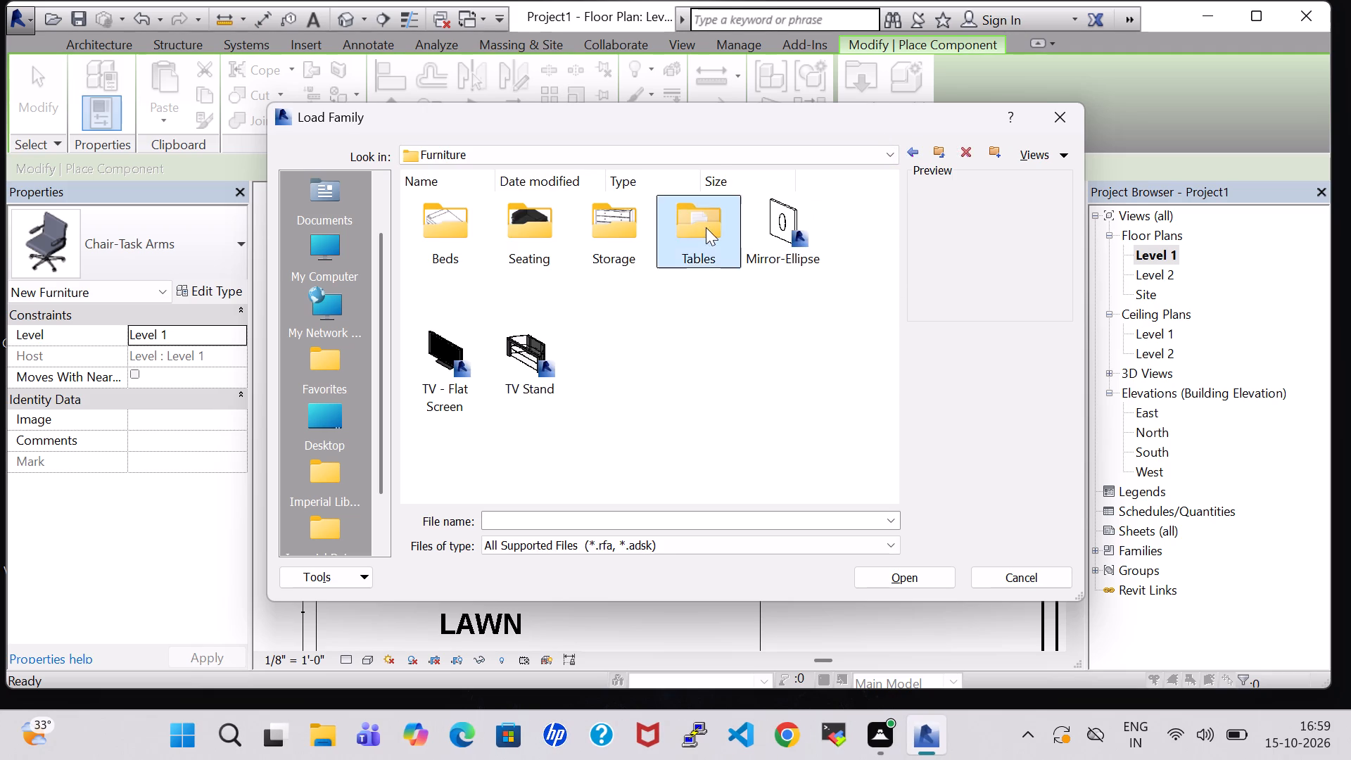
{"action": "left_click", "coordinate": [914, 152]}
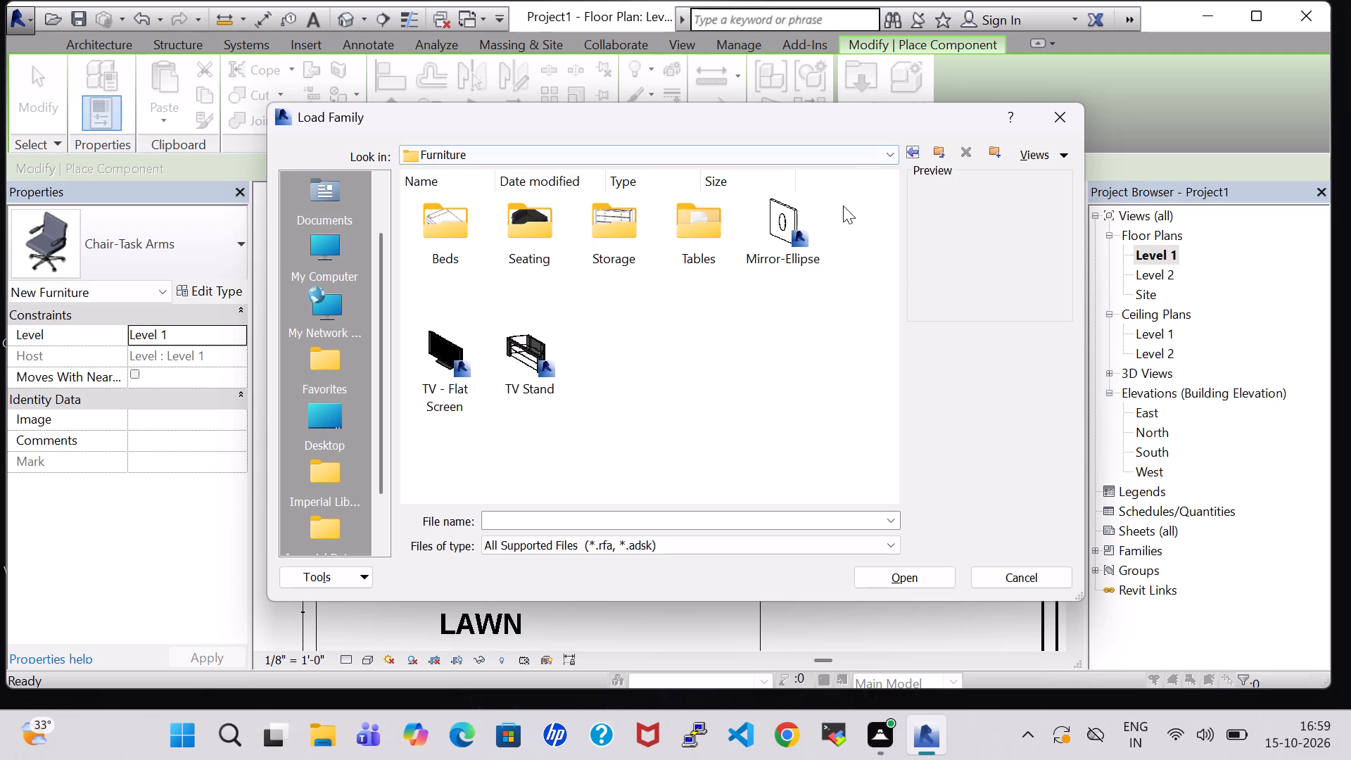
{"action": "double_click", "coordinate": [610, 234]}
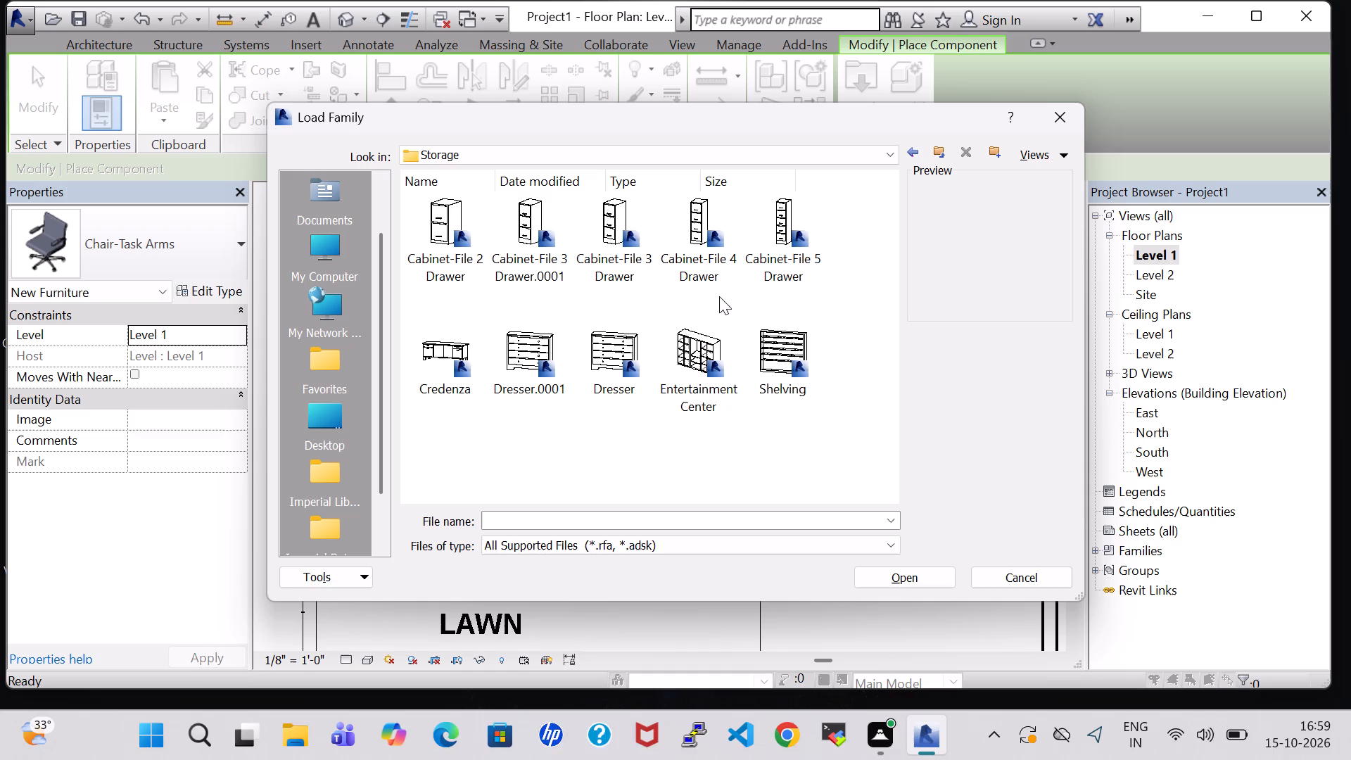
{"action": "left_click", "coordinate": [782, 241]}
{"action": "left_click", "coordinate": [906, 574]}
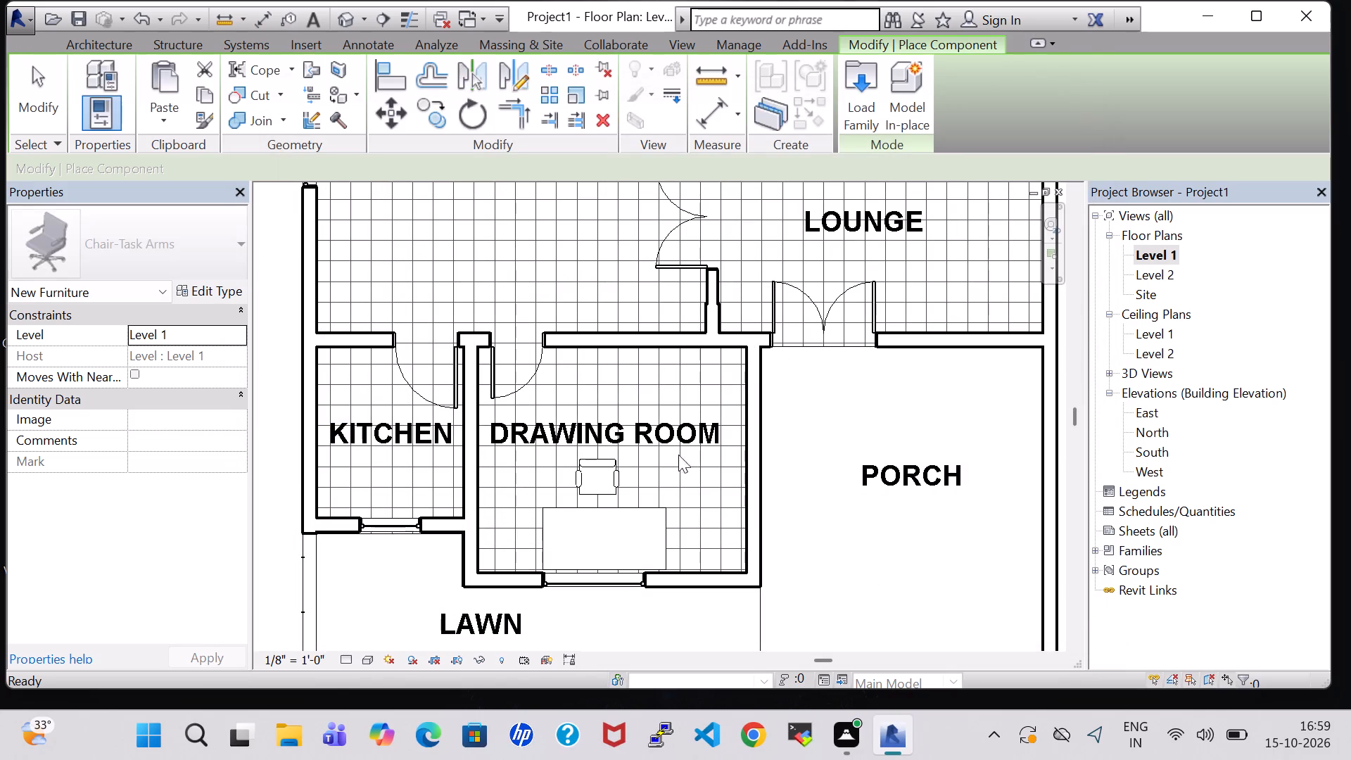
Place a 15" x 18" Cabinet-File 5 Drawer against the drawing room's kitchen-side wall, about 3'-11" from the door wall, facing the room.
{"action": "key", "text": "space"}
{"action": "key", "text": "space"}
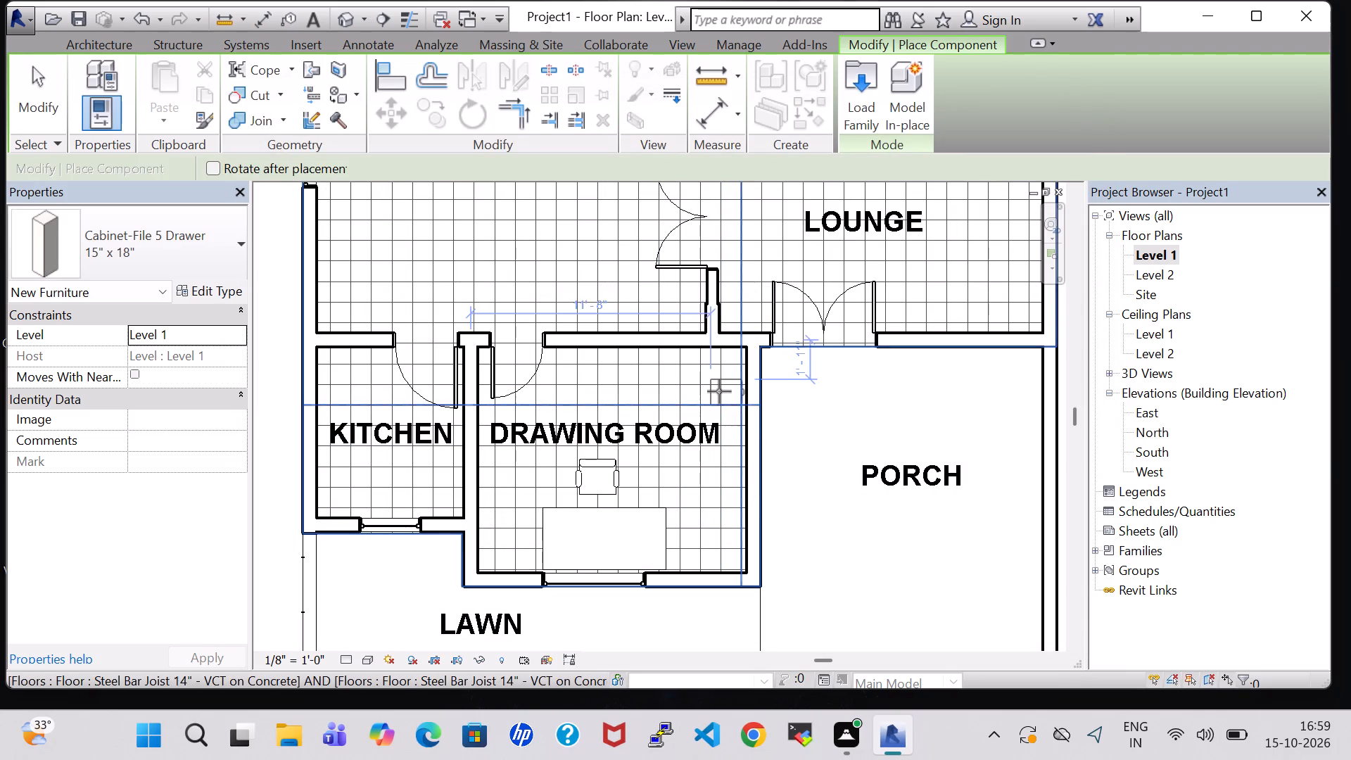
{"action": "key", "text": "space"}
{"action": "key", "text": "space"}
{"action": "key", "text": "space"}
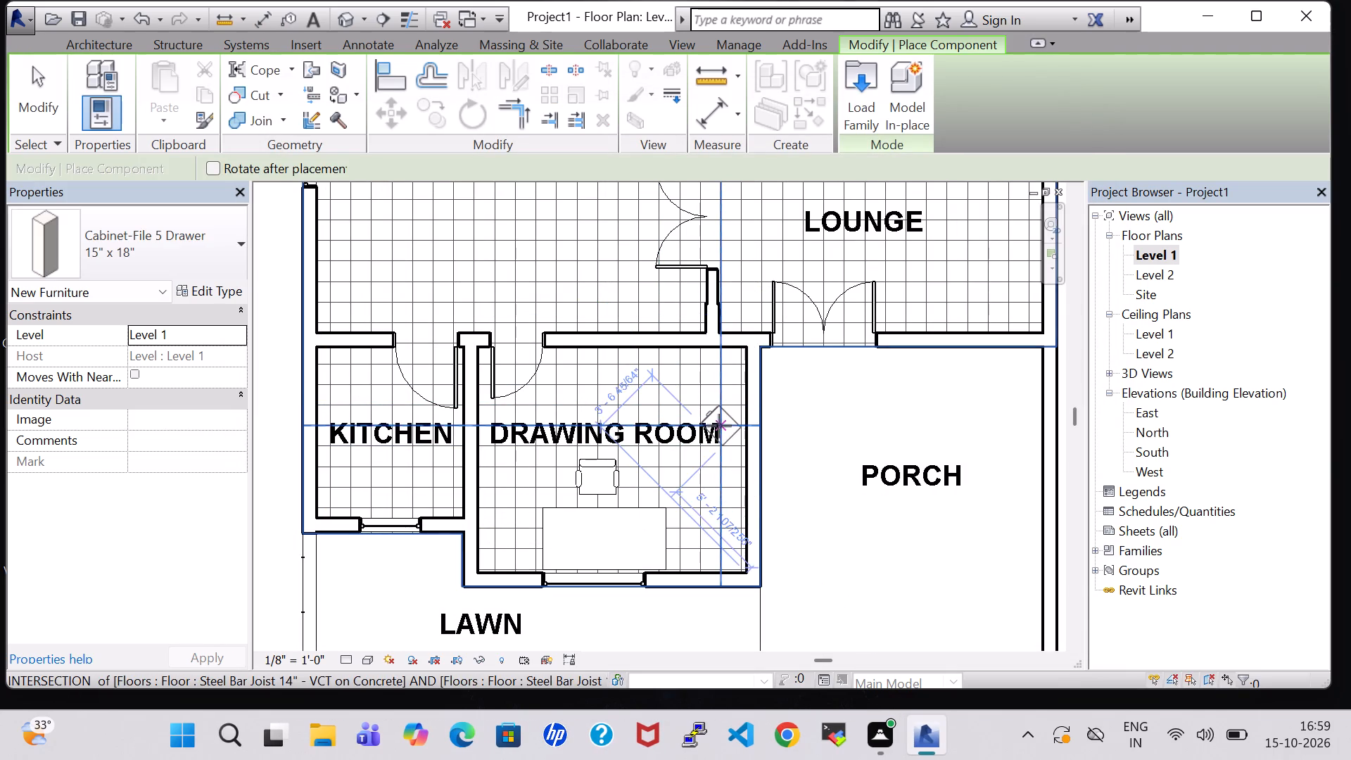
{"action": "key", "text": "space"}
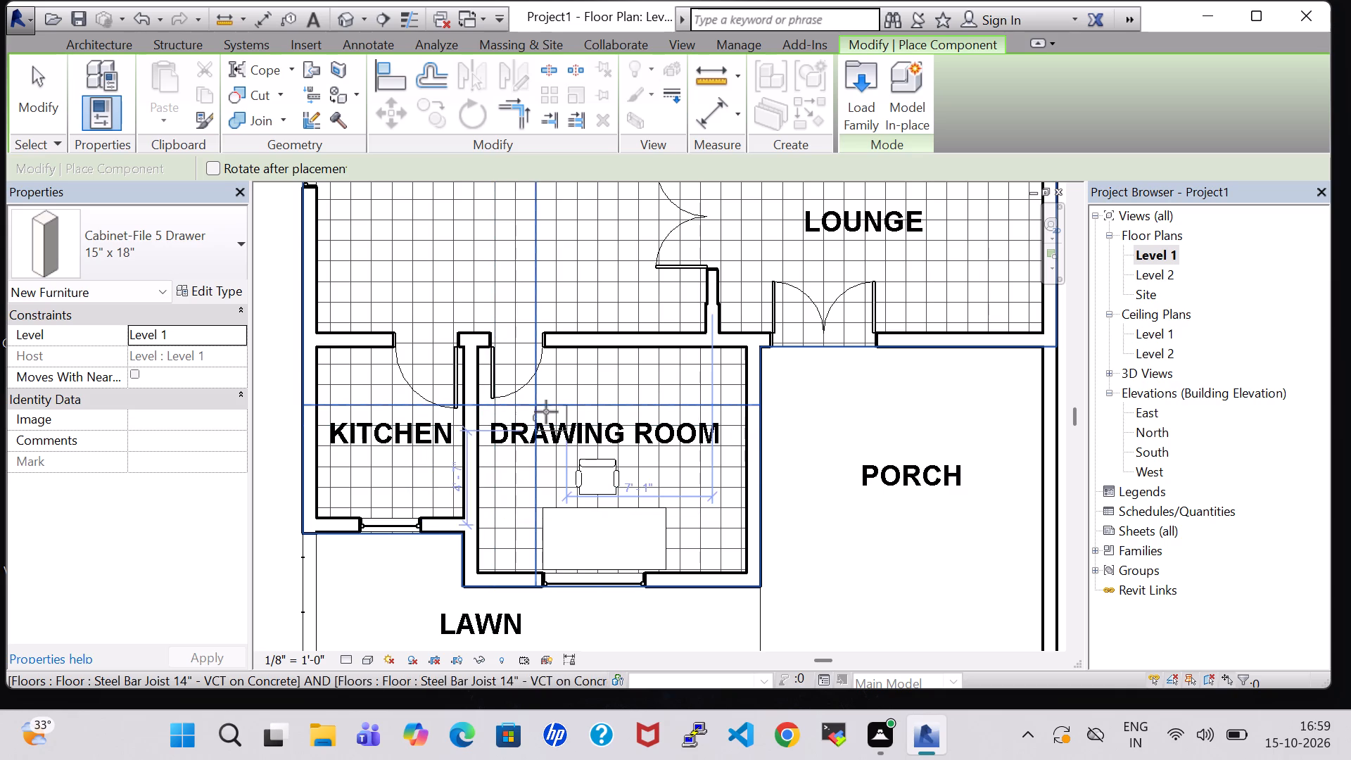
{"action": "key", "text": "space"}
{"action": "key", "text": "space"}
{"action": "key", "text": "space"}
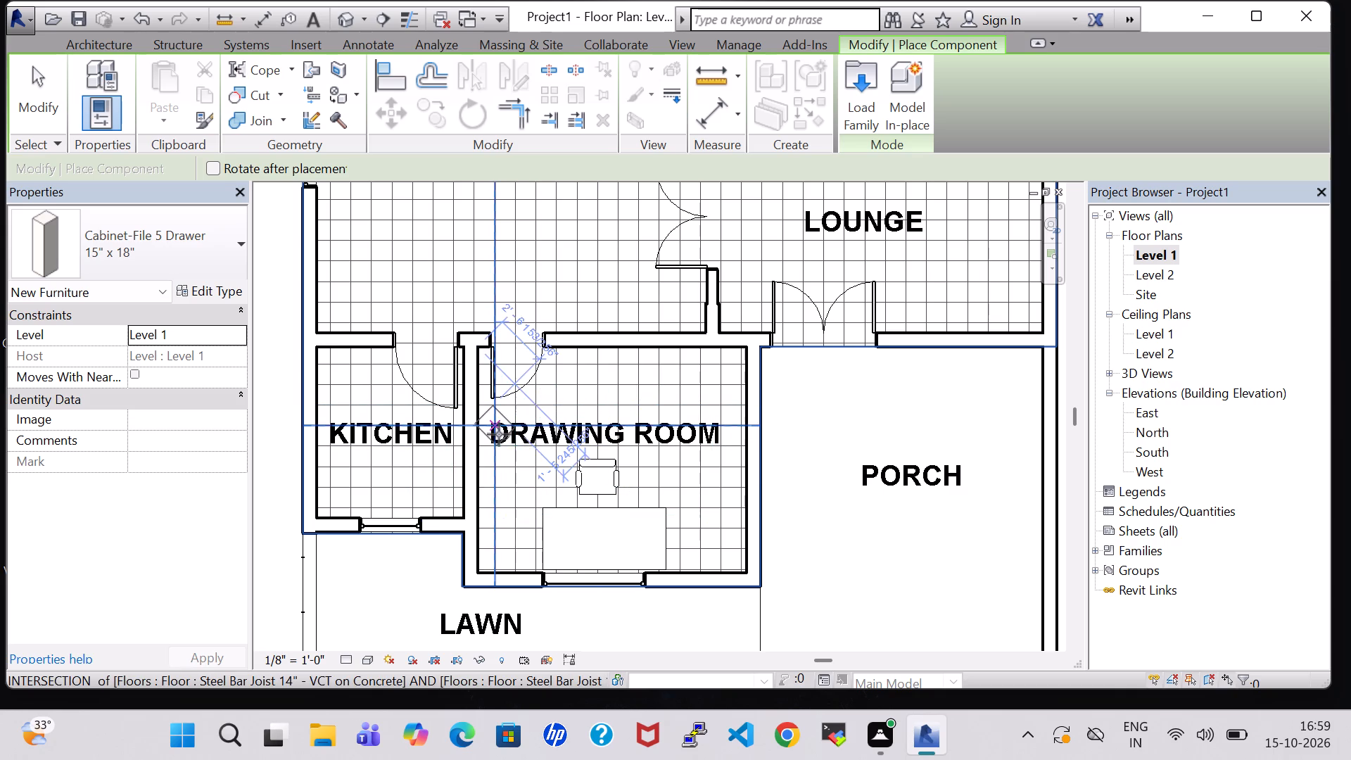
{"action": "key", "text": "space"}
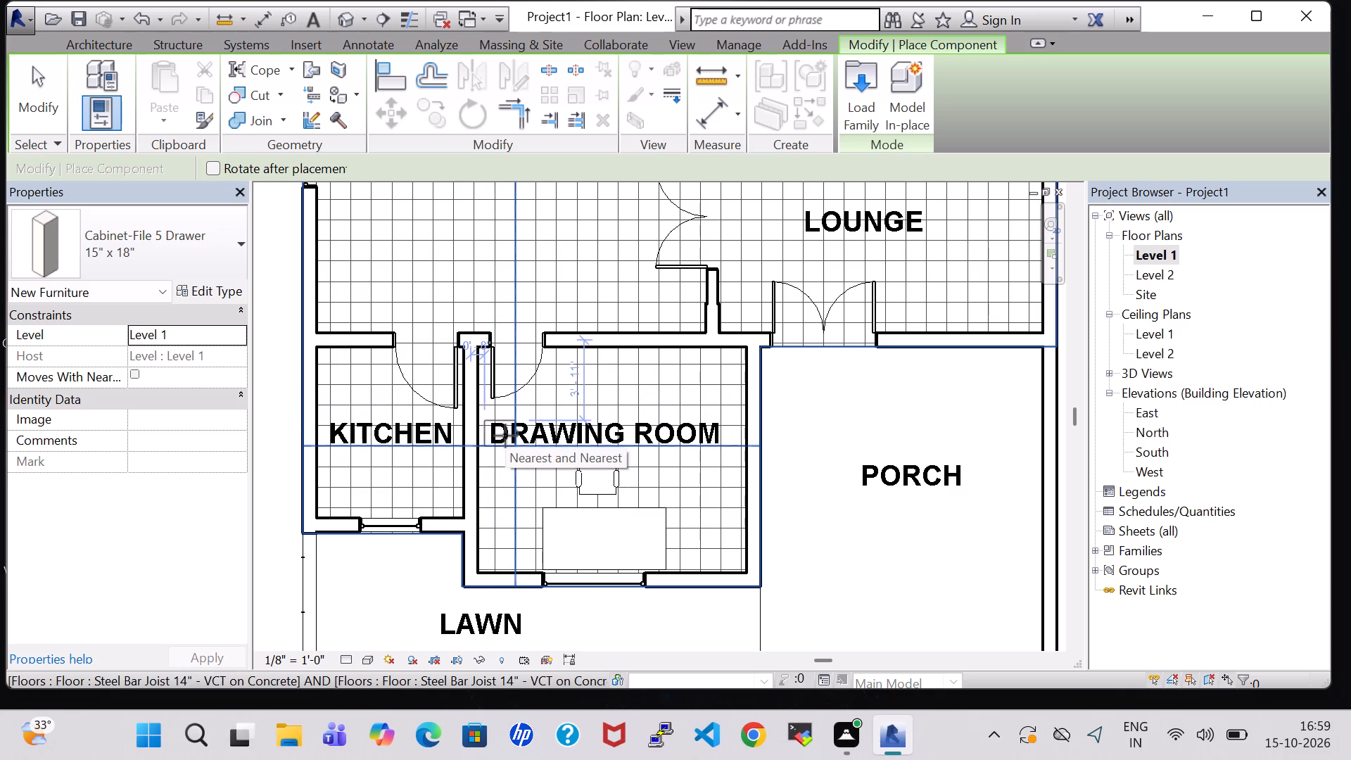
{"action": "scroll", "coordinate": [493, 436], "scroll_direction": "up", "scroll_amount": 4}
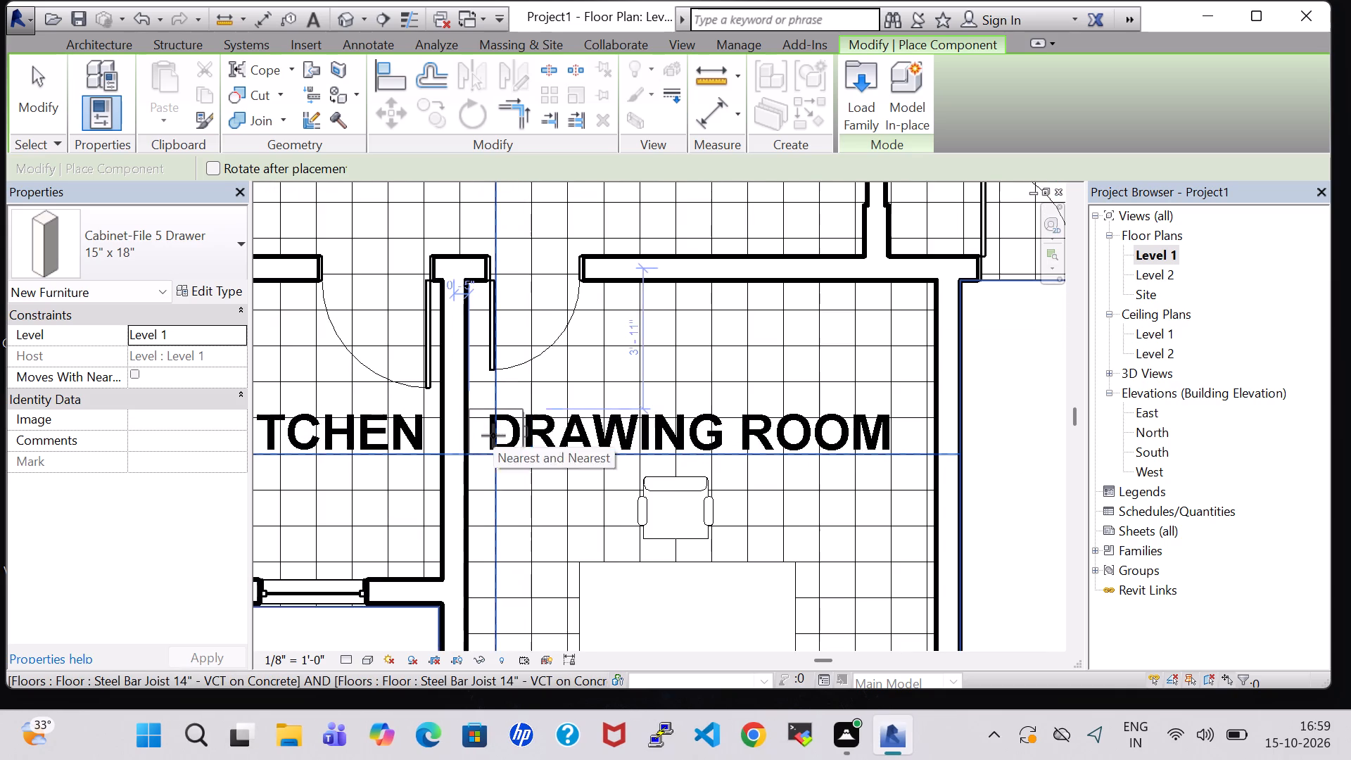
{"action": "left_click", "coordinate": [489, 436]}
Place a second Cabinet-File 5 Drawer in the drawing room's porch-side corner beside the desk, facing the room, and nudge it towards the window wall.
{"action": "scroll", "coordinate": [872, 510], "scroll_direction": "down", "scroll_amount": 1}
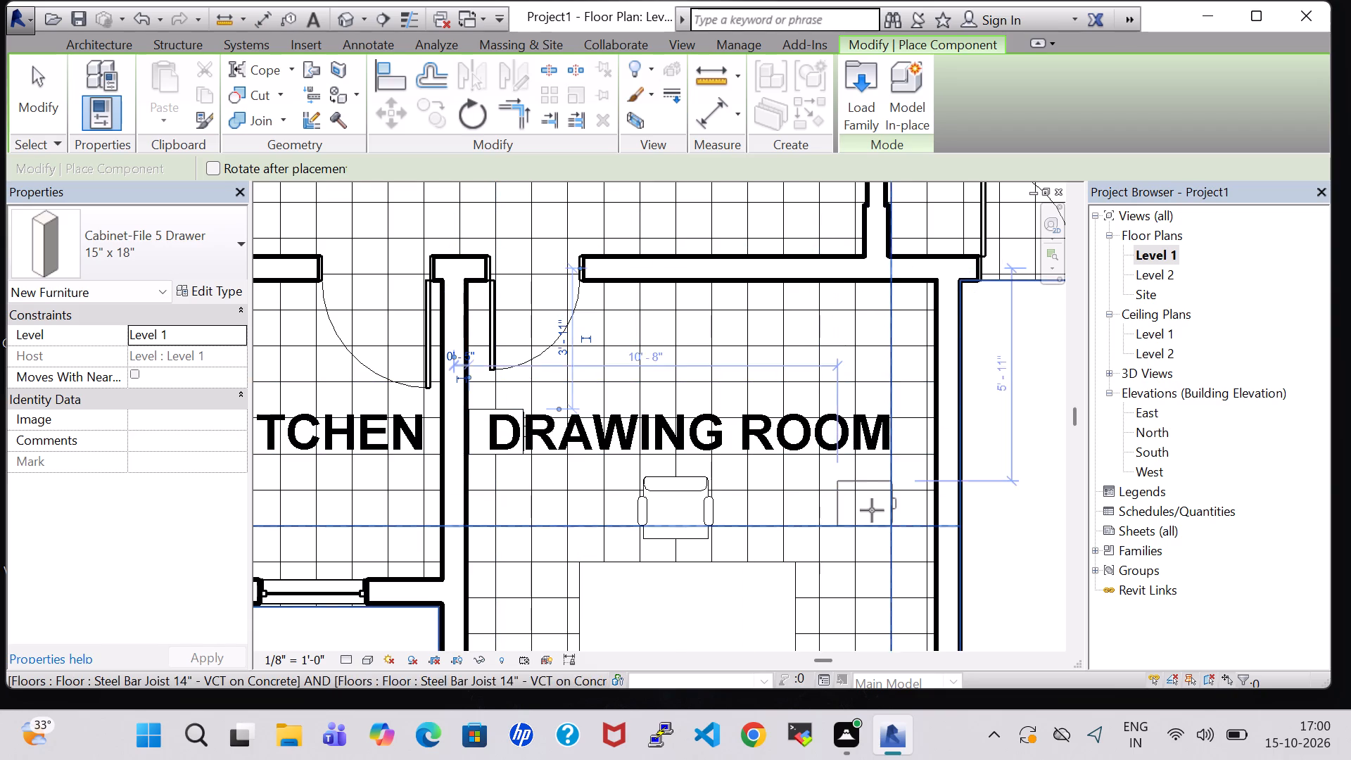
{"action": "scroll", "coordinate": [872, 510], "scroll_direction": "down", "scroll_amount": 2}
{"action": "key", "text": "space"}
{"action": "key", "text": "space"}
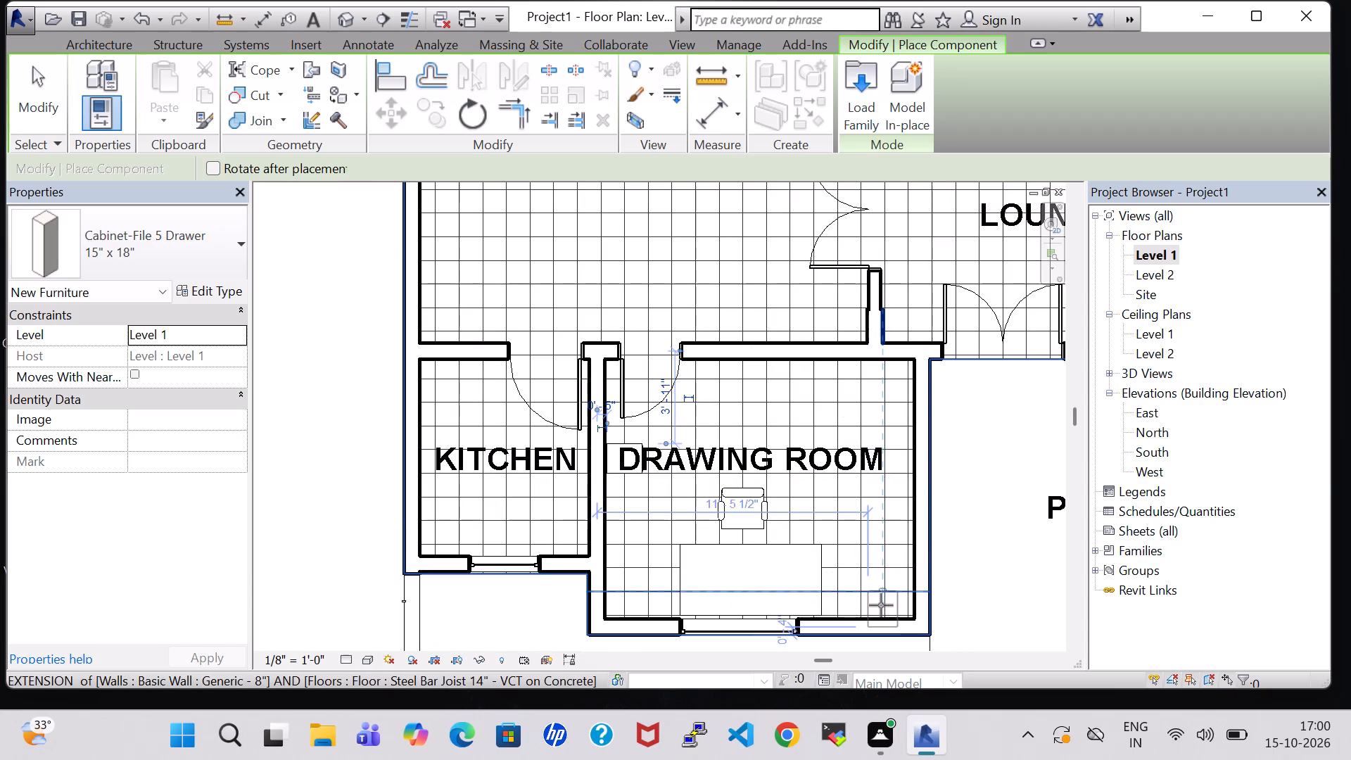
{"action": "left_click", "coordinate": [879, 597]}
{"action": "key", "text": "Escape"}
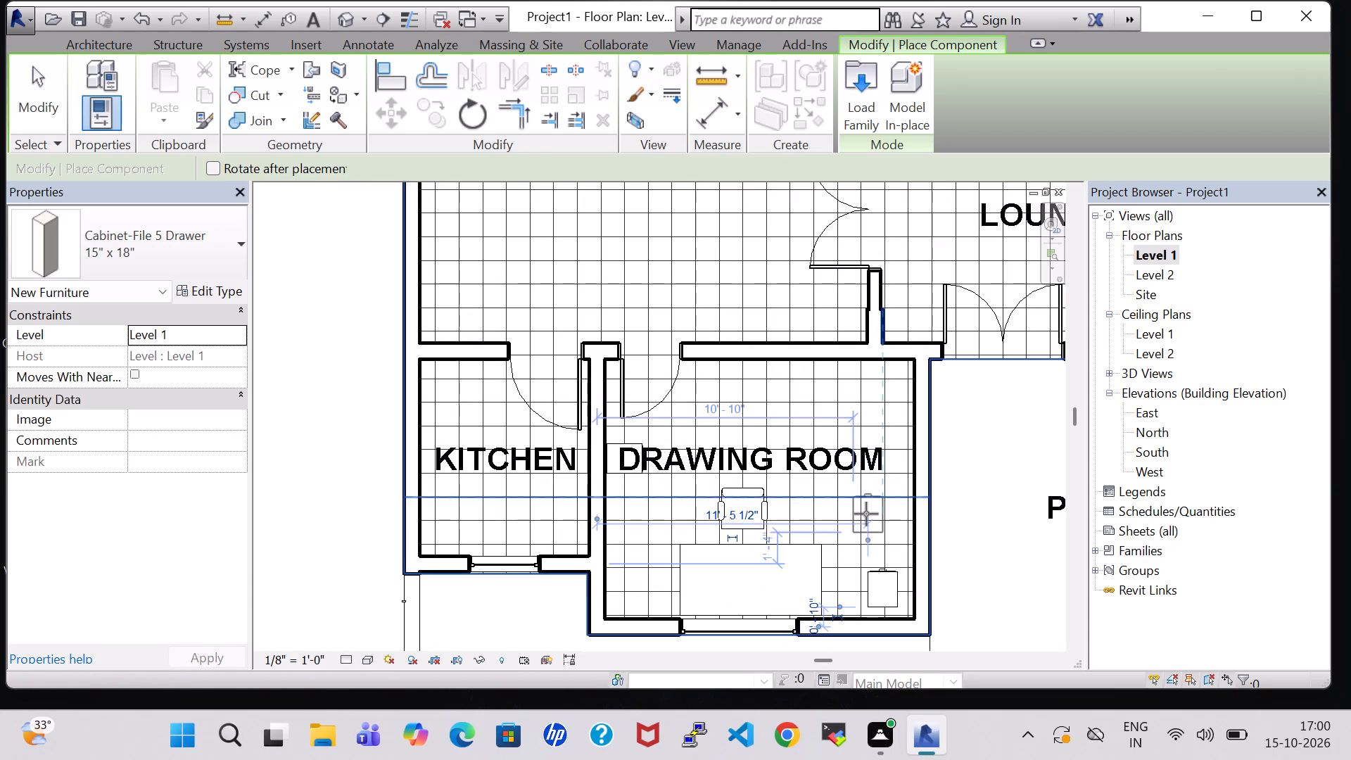
{"action": "key", "text": "Escape"}
{"action": "left_click", "coordinate": [880, 576]}
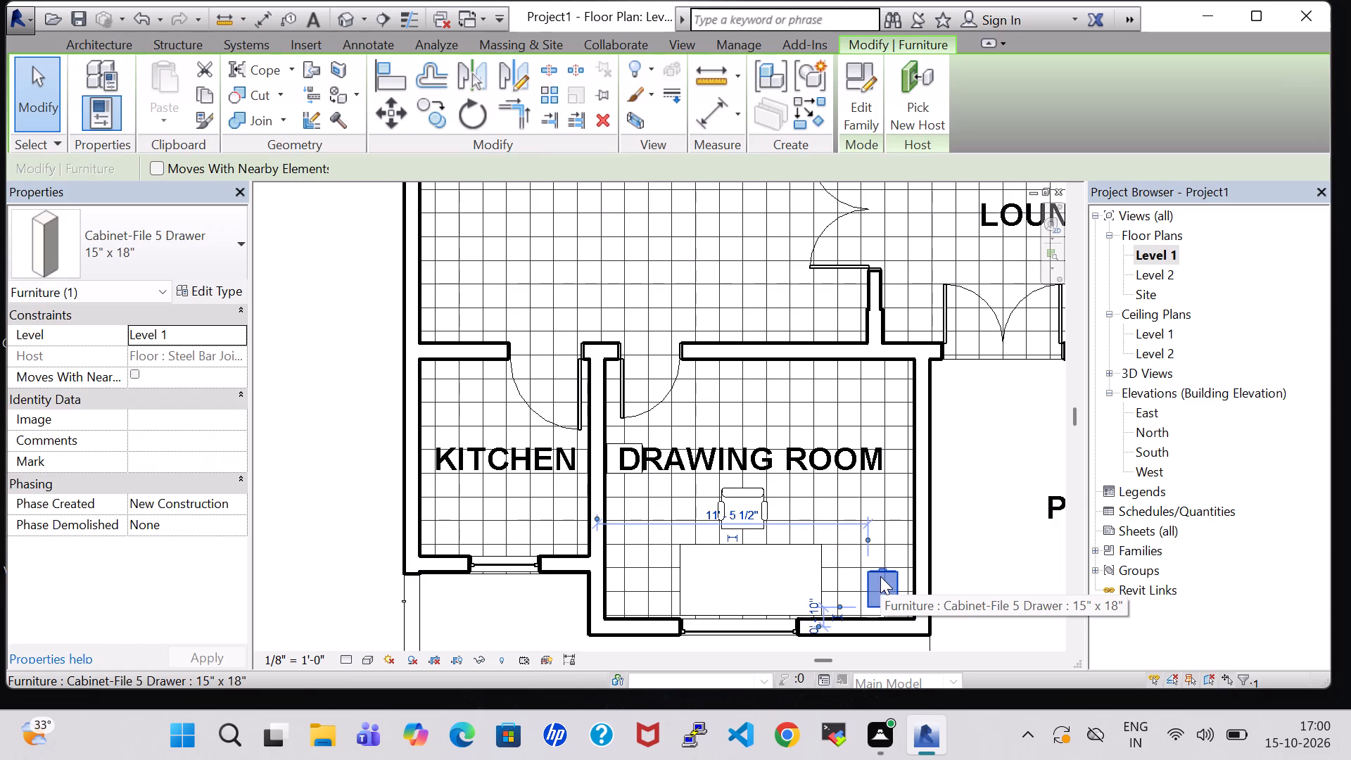
{"action": "key", "text": "Down"}
{"action": "key", "text": "Down"}
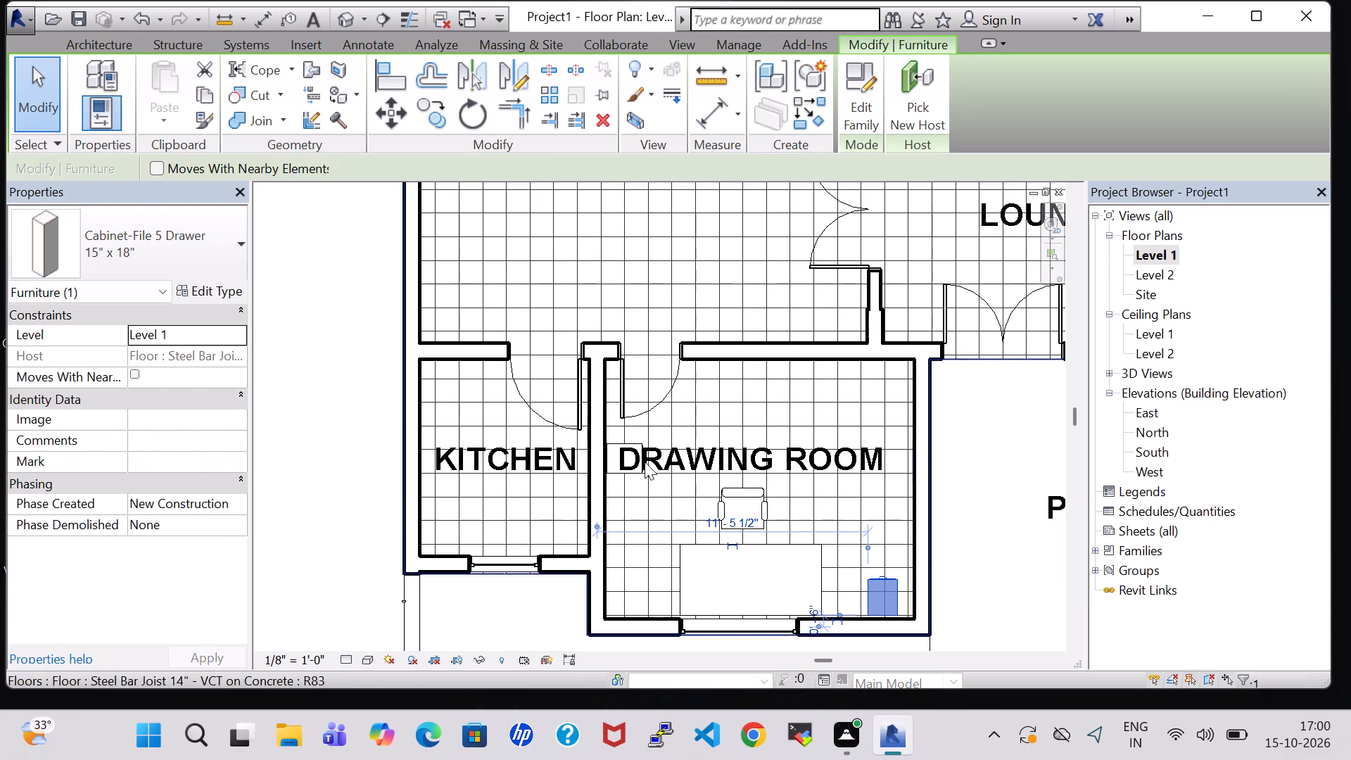
{"action": "left_click", "coordinate": [625, 445]}
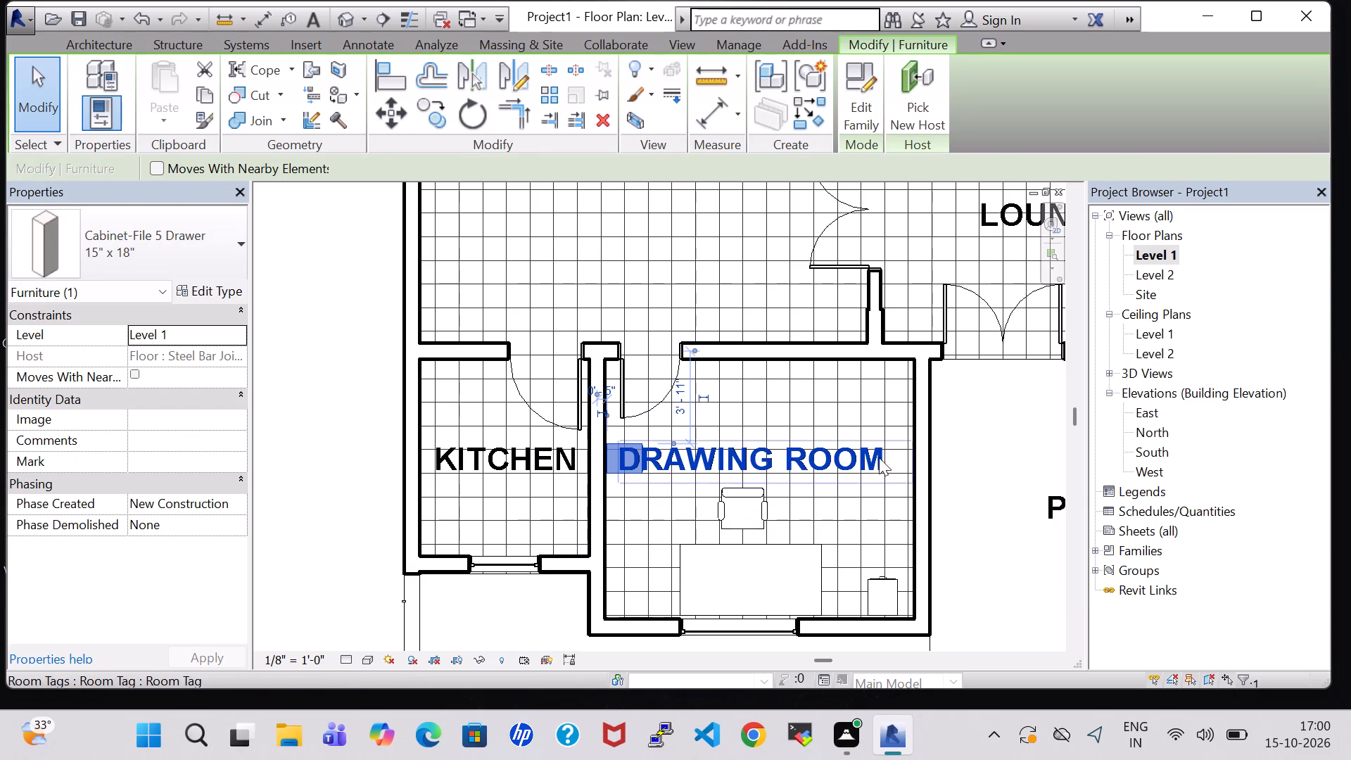
{"action": "left_click", "coordinate": [967, 458]}
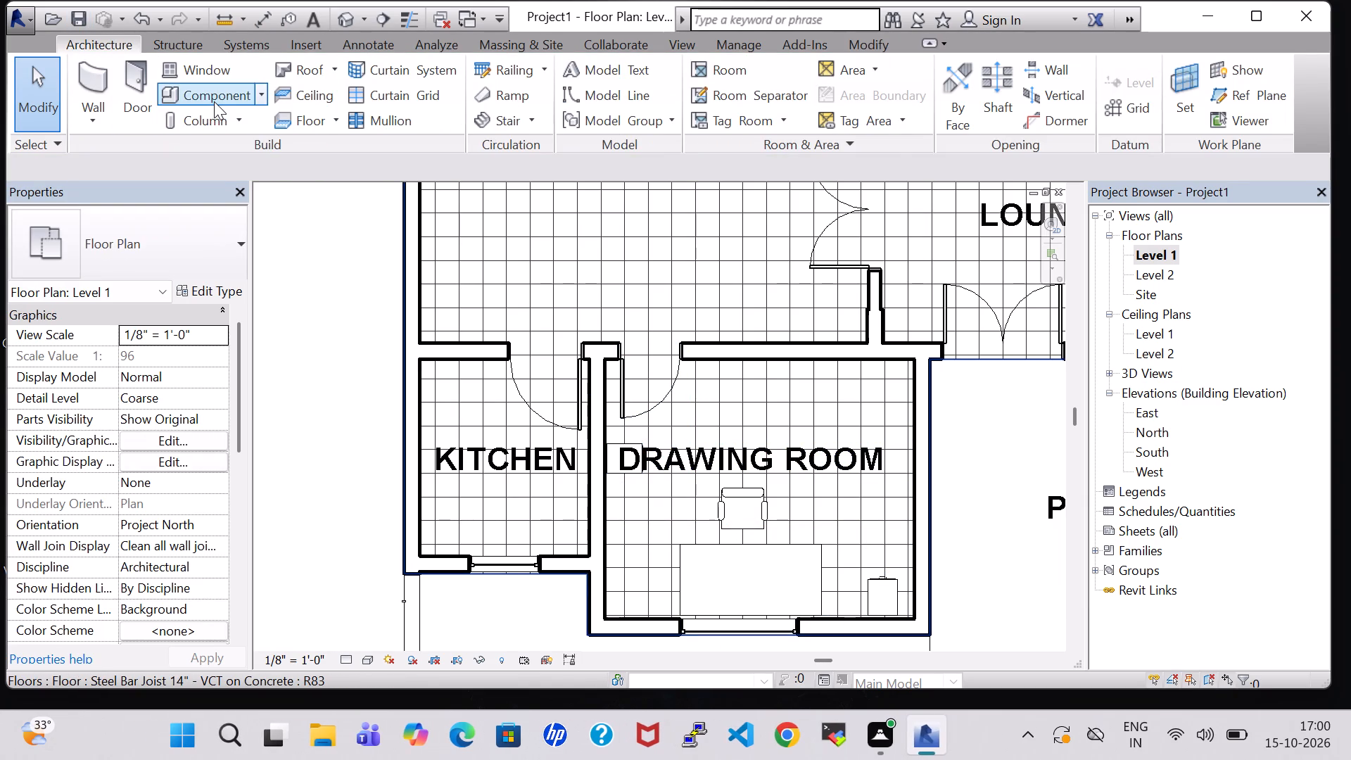
Load the Chair-Corbu.0001 family from the Furniture library's Seating folder.
{"action": "left_click", "coordinate": [214, 101]}
{"action": "left_click", "coordinate": [865, 100]}
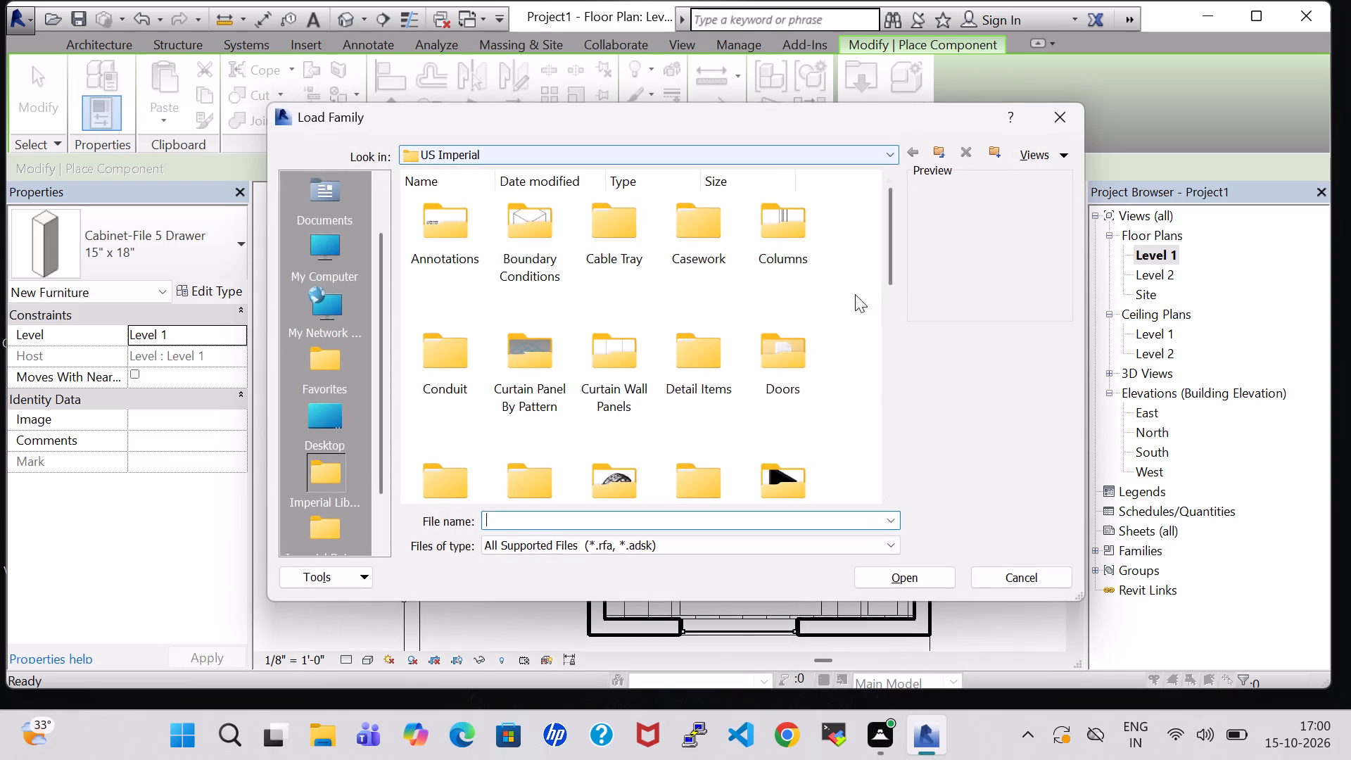
{"action": "scroll", "coordinate": [788, 338], "scroll_direction": "down", "scroll_amount": 1}
{"action": "double_click", "coordinate": [804, 296]}
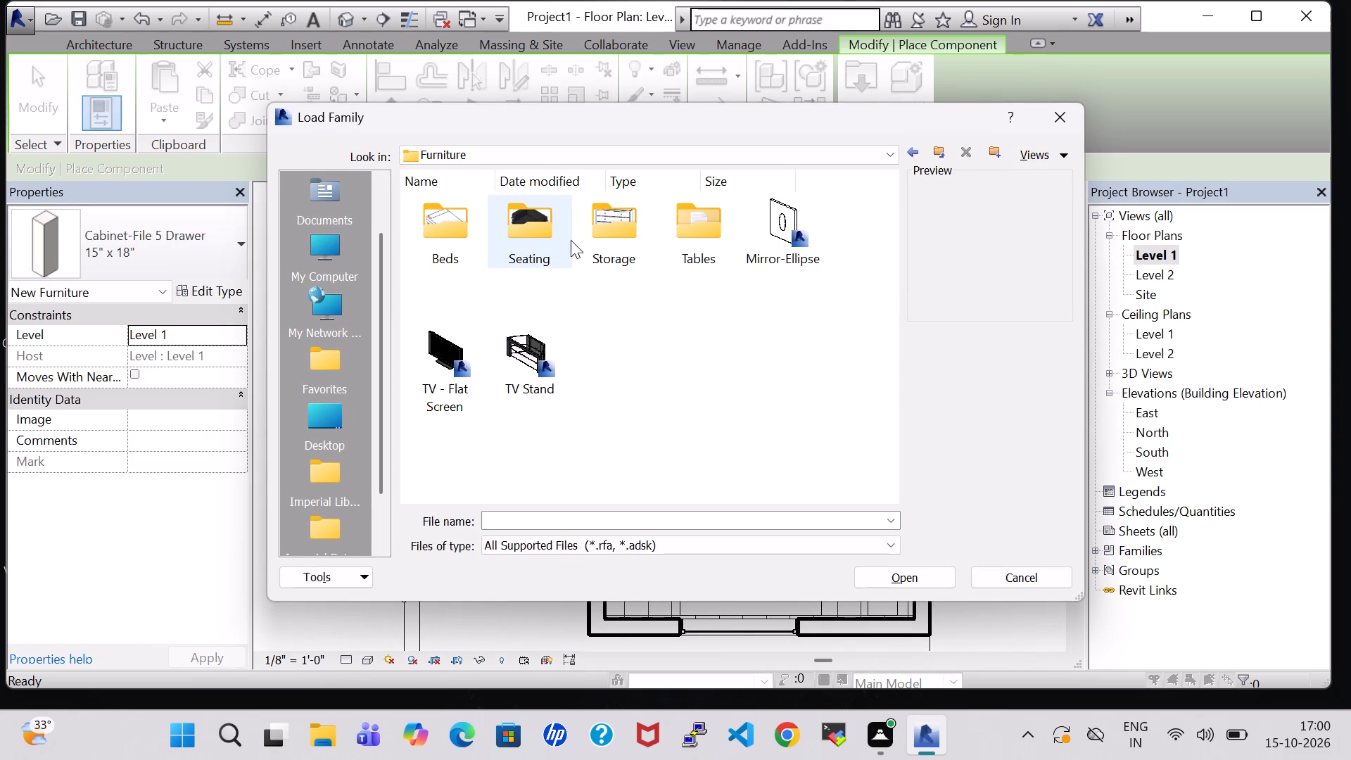
{"action": "double_click", "coordinate": [522, 233]}
{"action": "left_click", "coordinate": [607, 233]}
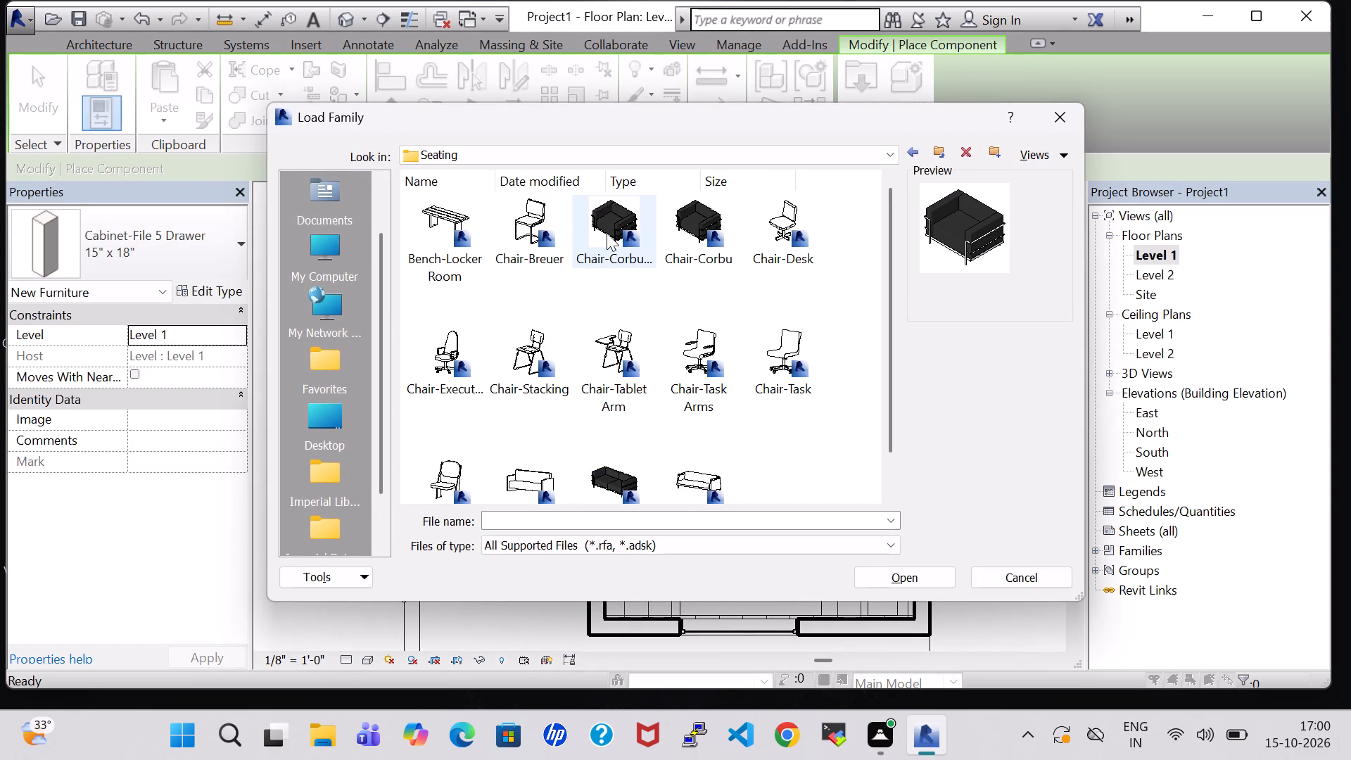
{"action": "left_click", "coordinate": [935, 582]}
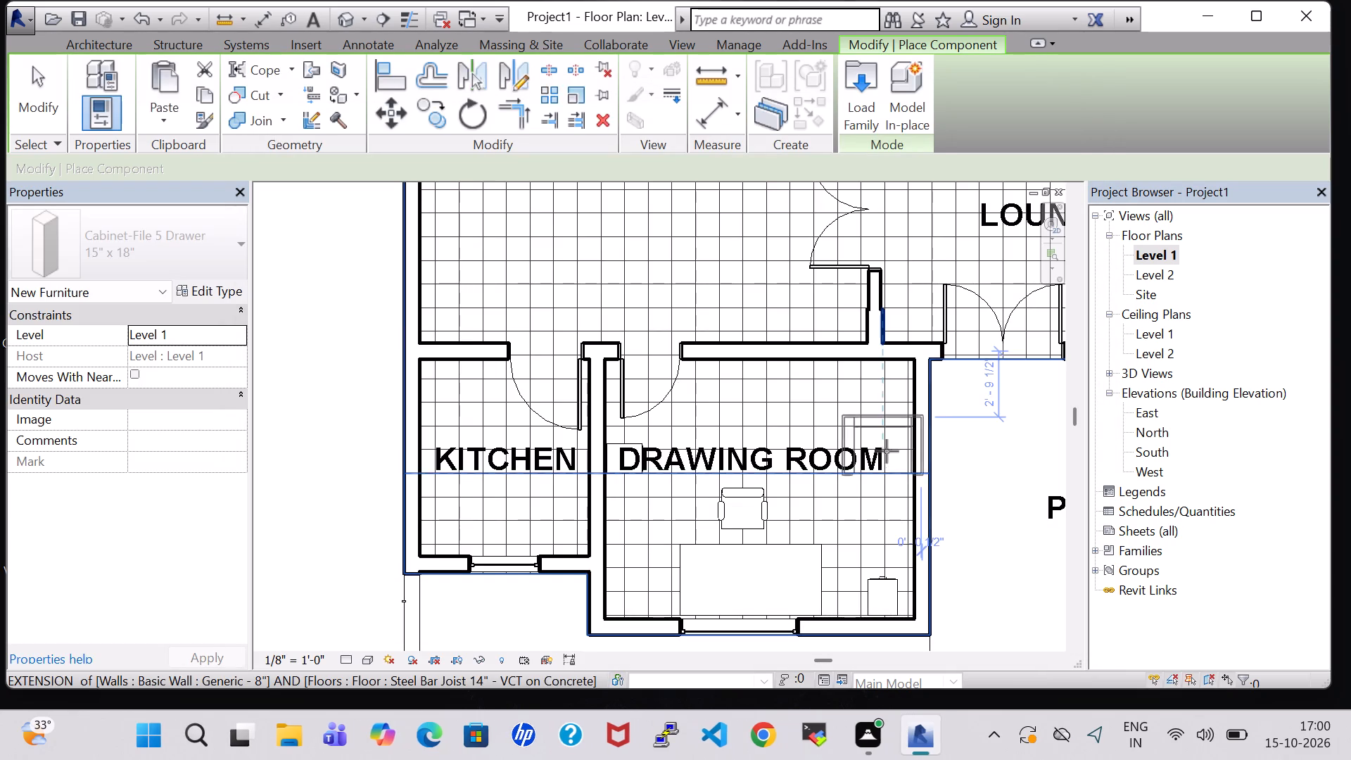
Place the Chair-Corbu.0001 against the drawing room's porch-side wall, rotated with its back to that wall.
{"action": "key", "text": "space"}
{"action": "key", "text": "space"}
{"action": "key", "text": "space"}
{"action": "key", "text": "space"}
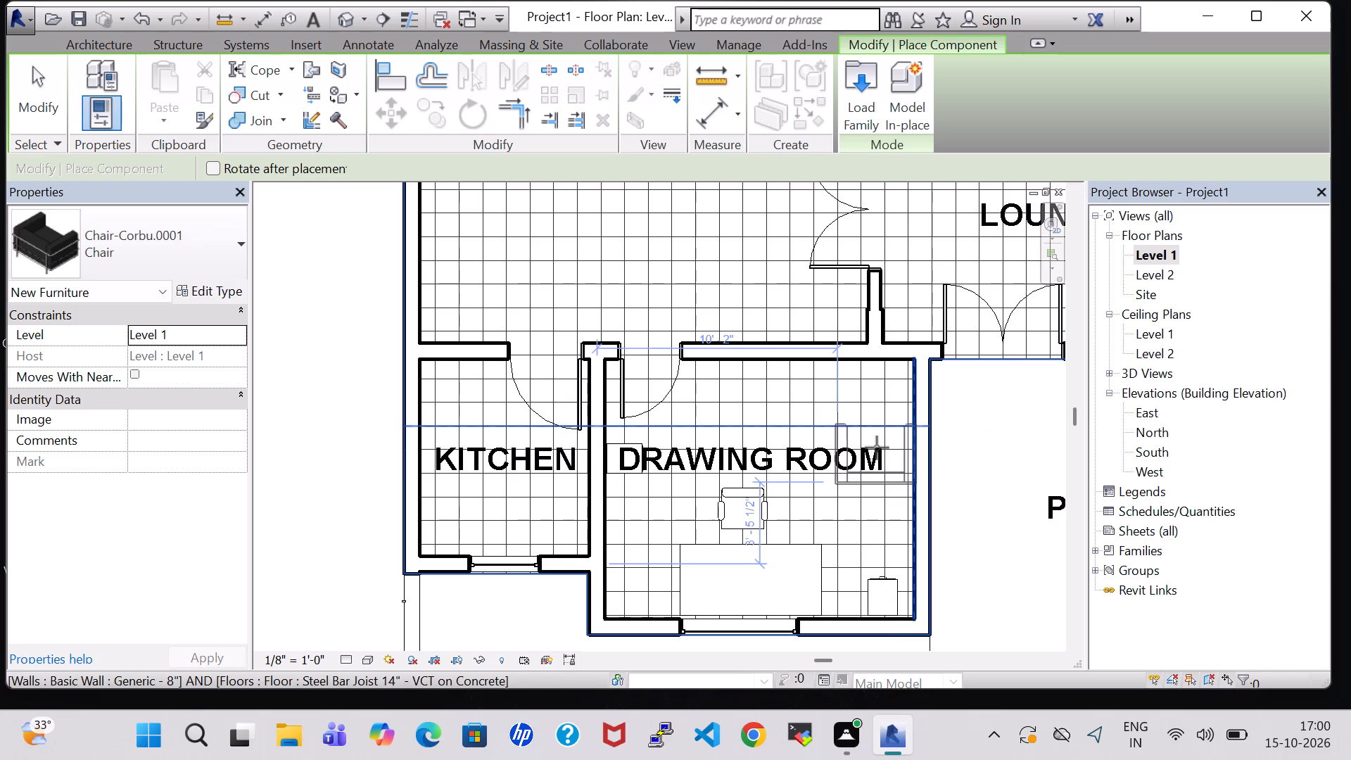
{"action": "key", "text": "space"}
{"action": "key", "text": "space"}
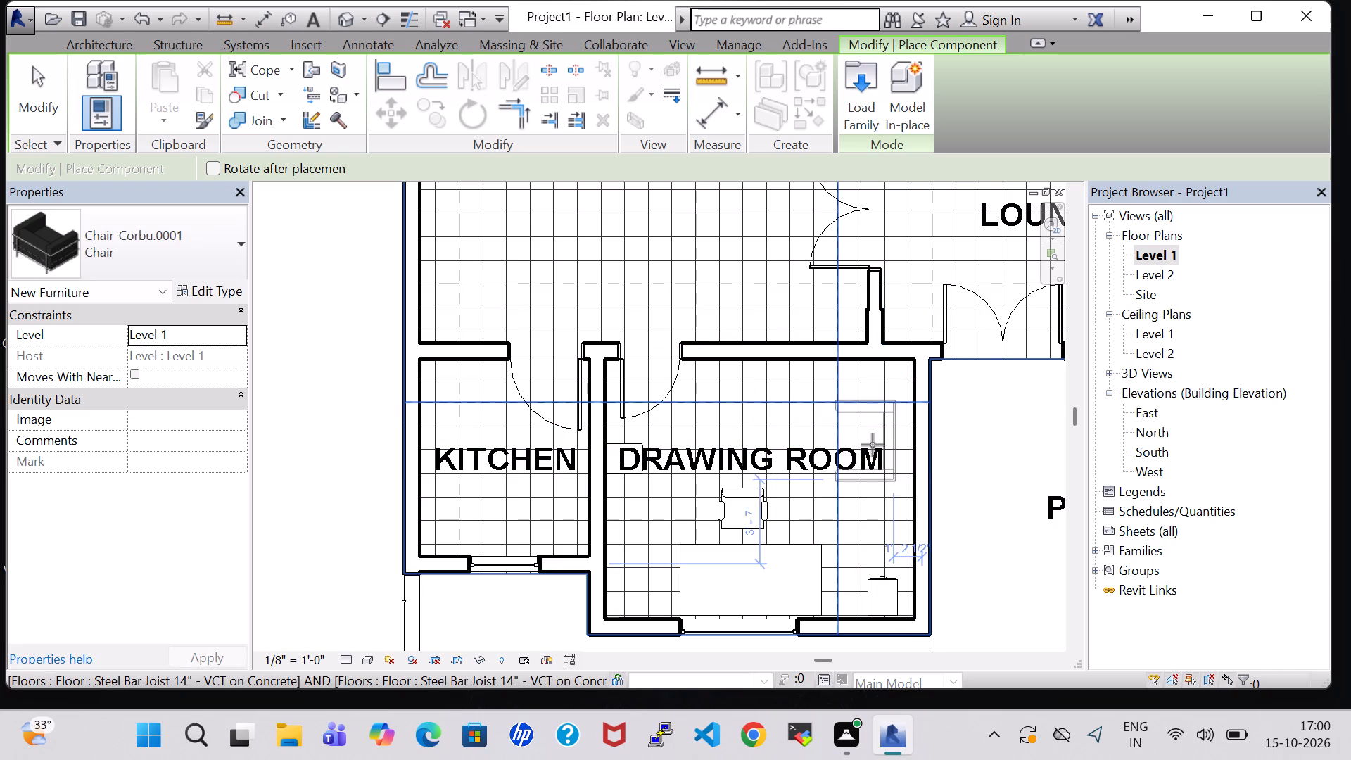
{"action": "left_click", "coordinate": [880, 446]}
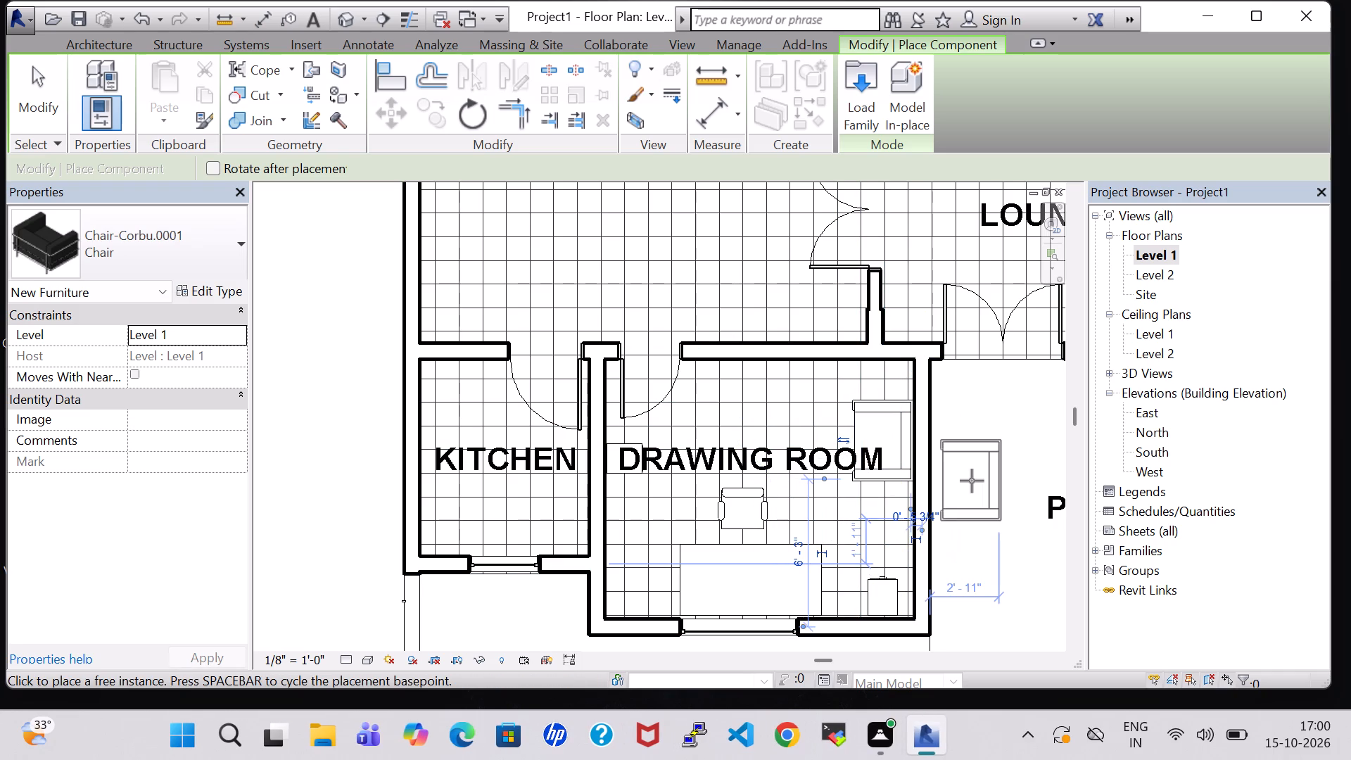
{"action": "key", "text": "Escape"}
{"action": "key", "text": "Escape"}
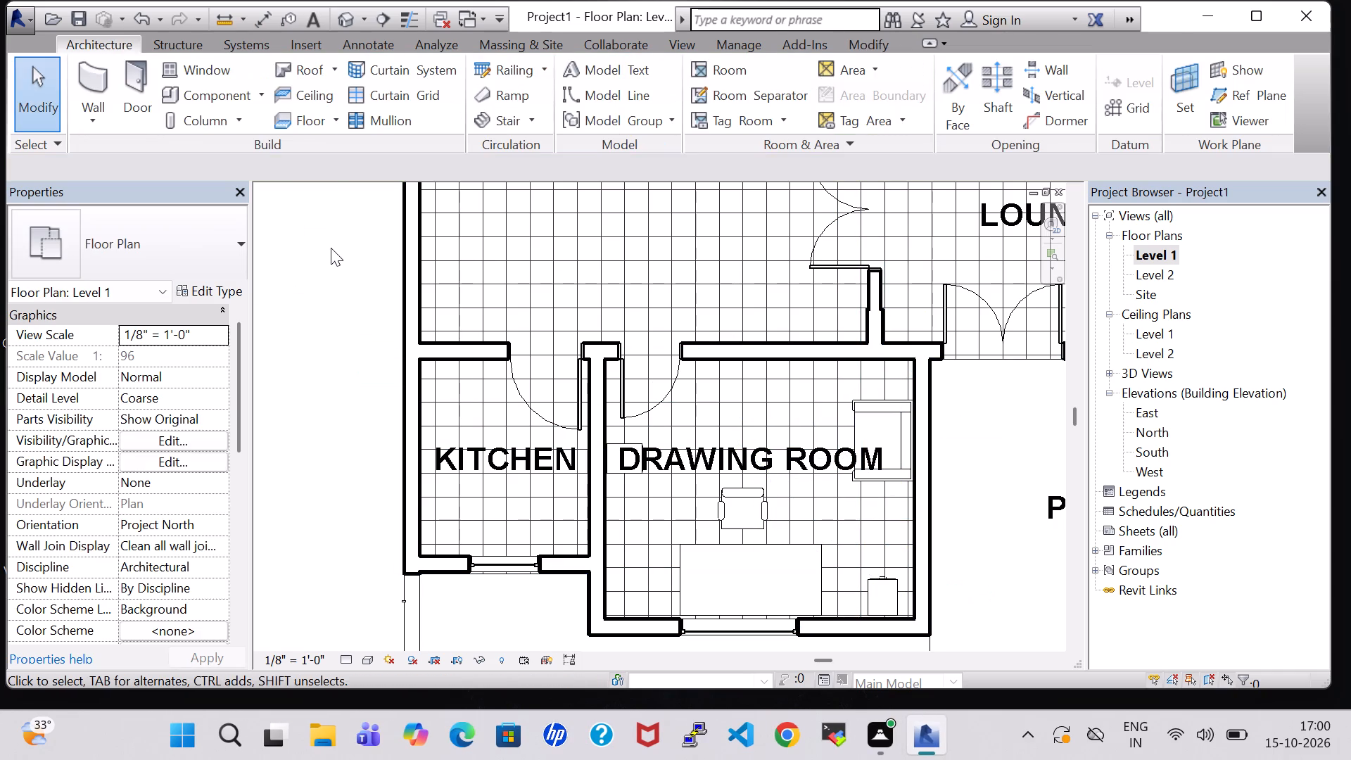
Examine the house's furnished interior in the 3D view from above and from several angles.
{"action": "left_click", "coordinate": [347, 24]}
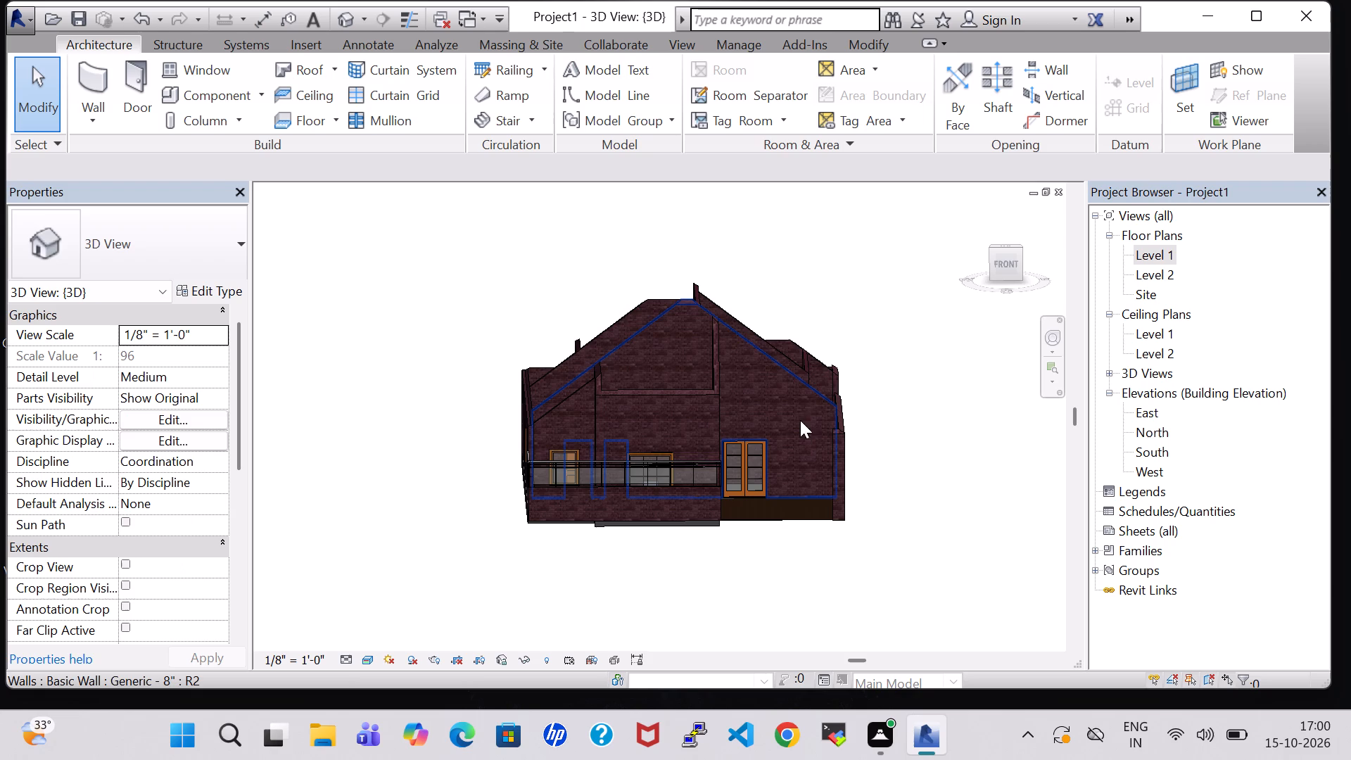
{"action": "middle_click_drag", "start_coordinate": [825, 292], "coordinate": [605, 599], "text": "shift"}
{"action": "scroll", "coordinate": [832, 294], "scroll_direction": "down", "scroll_amount": 1, "text": "shift"}
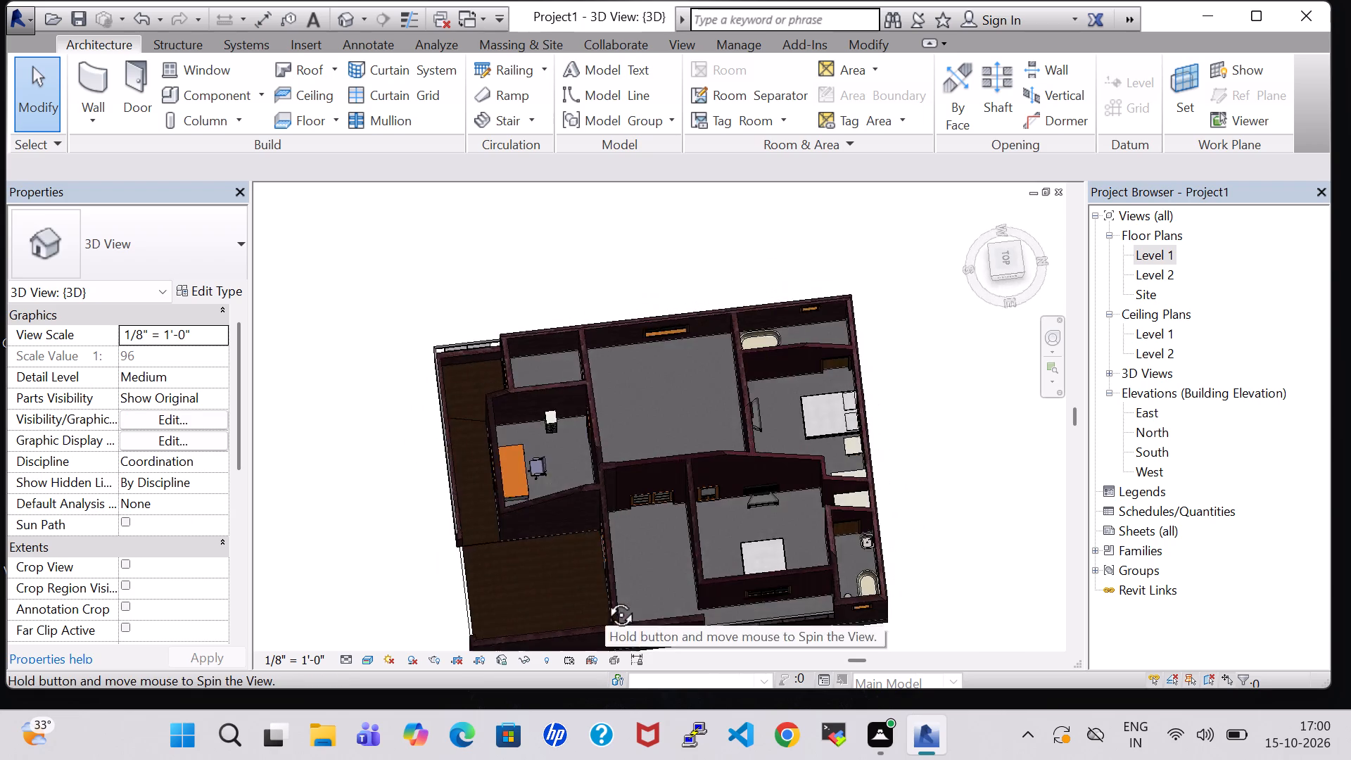
{"action": "middle_click_drag", "start_coordinate": [605, 599], "coordinate": [559, 615], "text": "shift"}
{"action": "middle_click_drag", "start_coordinate": [920, 443], "coordinate": [816, 495], "text": "shift"}
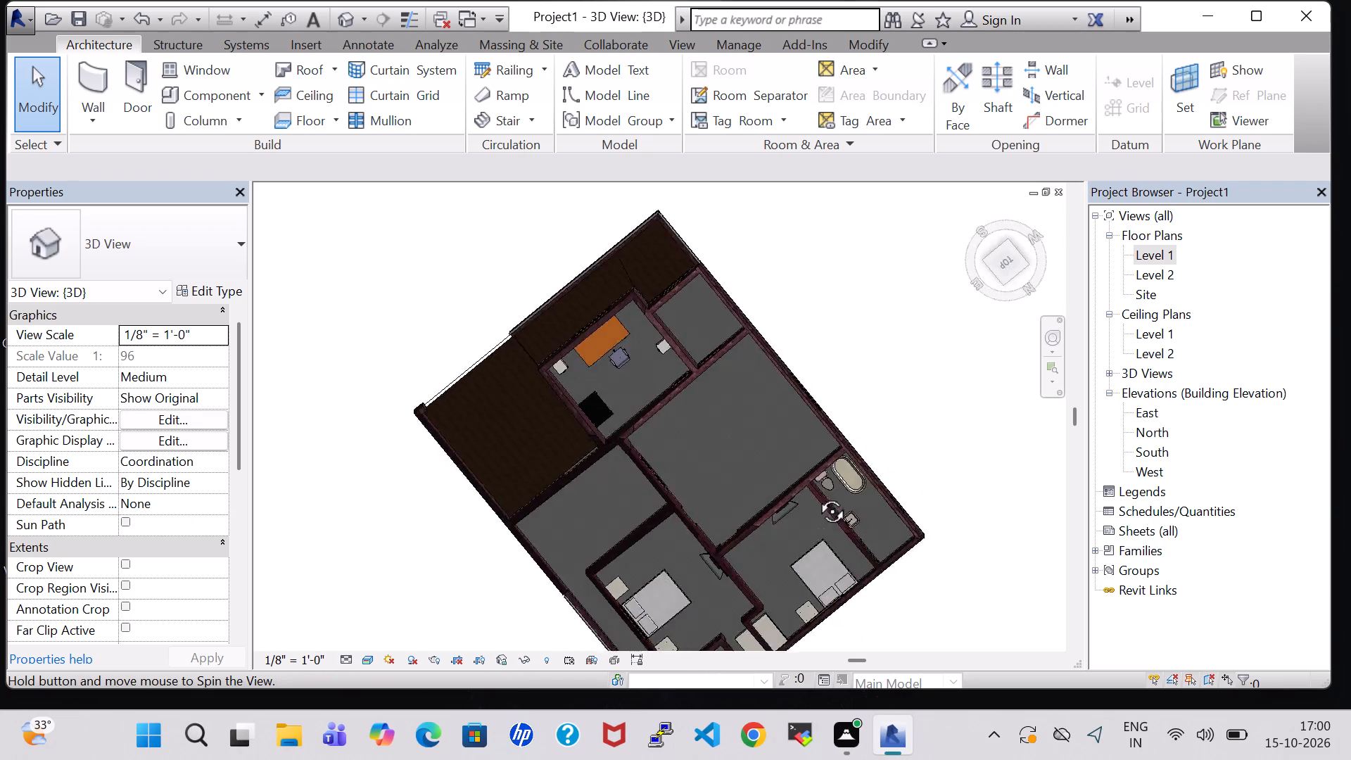
{"action": "middle_click_drag", "start_coordinate": [816, 495], "coordinate": [753, 607], "text": "shift"}
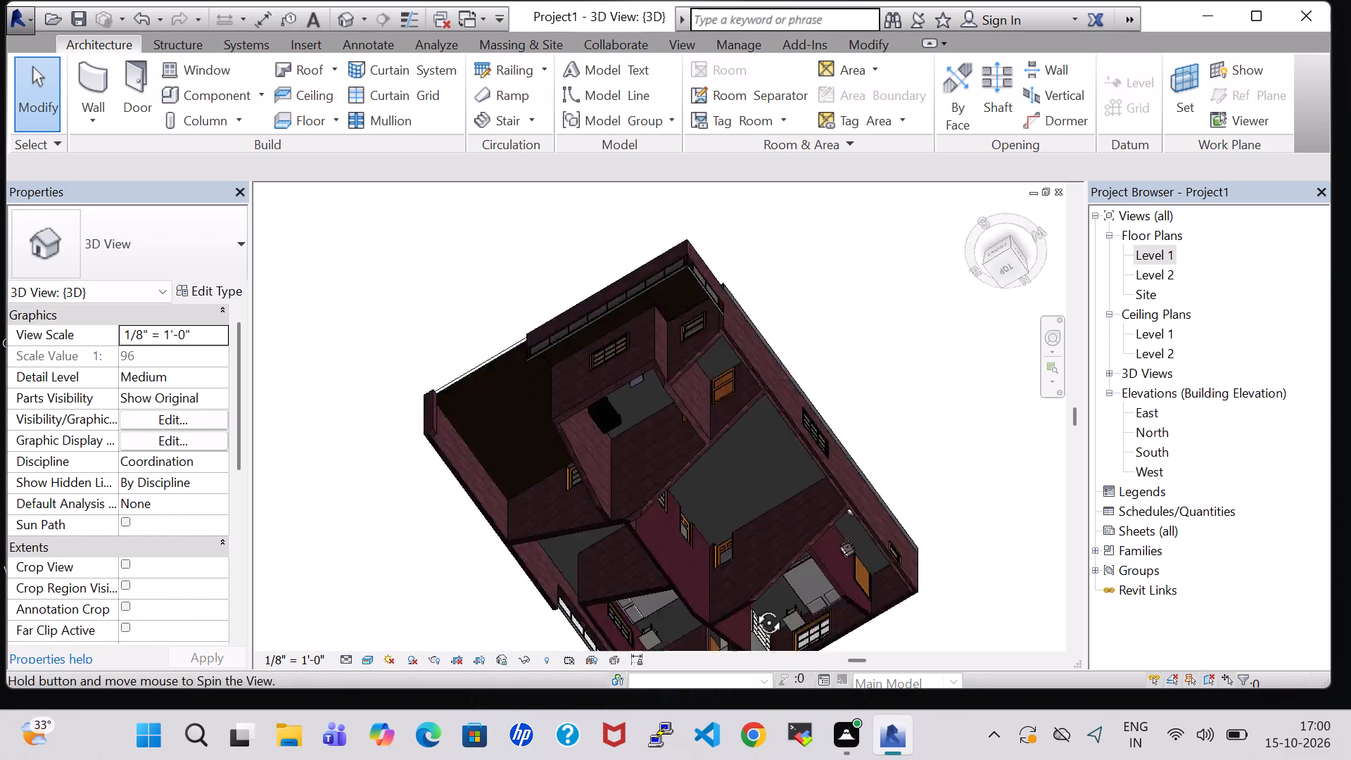
{"action": "middle_click_drag", "start_coordinate": [753, 607], "coordinate": [842, 309], "text": "shift"}
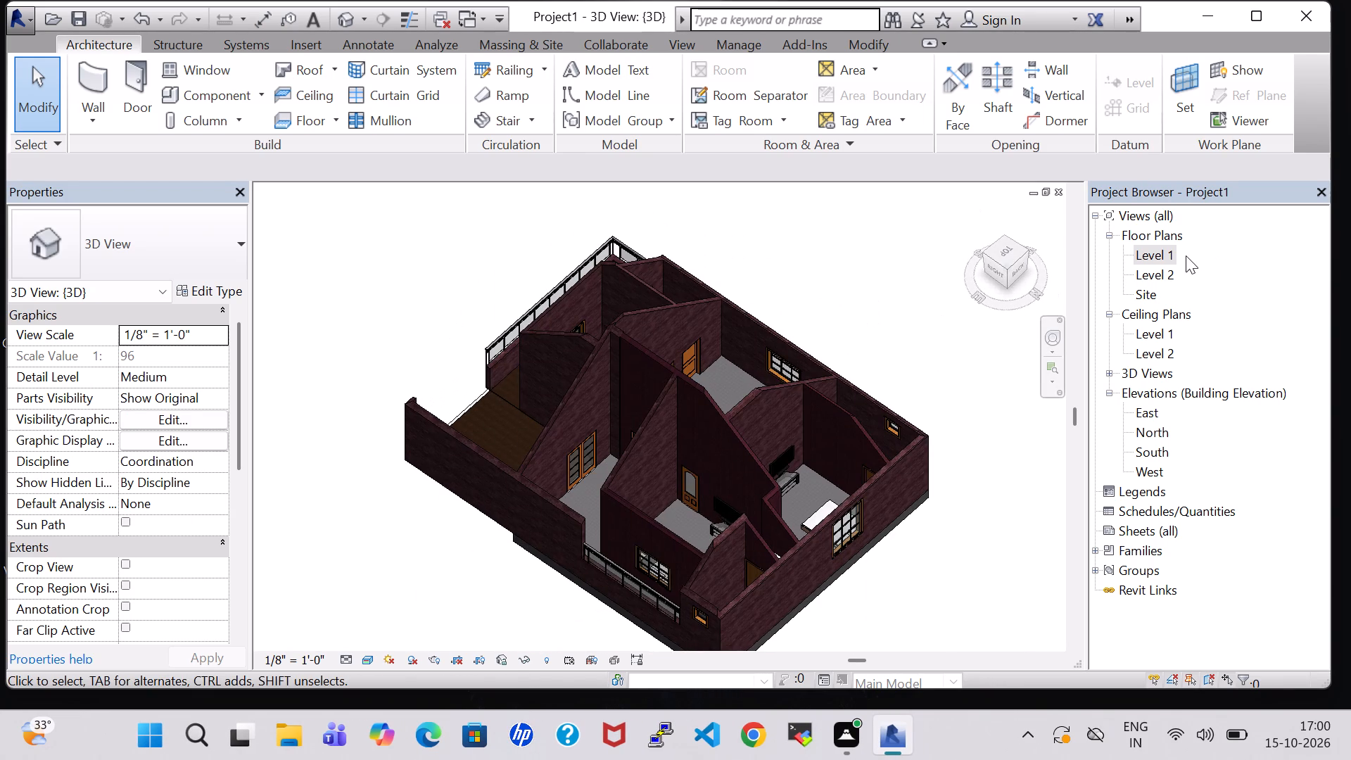
Open the Level 1 floor plan to continue furnishing the rooms.
{"action": "double_click", "coordinate": [1169, 254]}
{"action": "scroll", "coordinate": [842, 322], "scroll_direction": "down", "scroll_amount": 2}
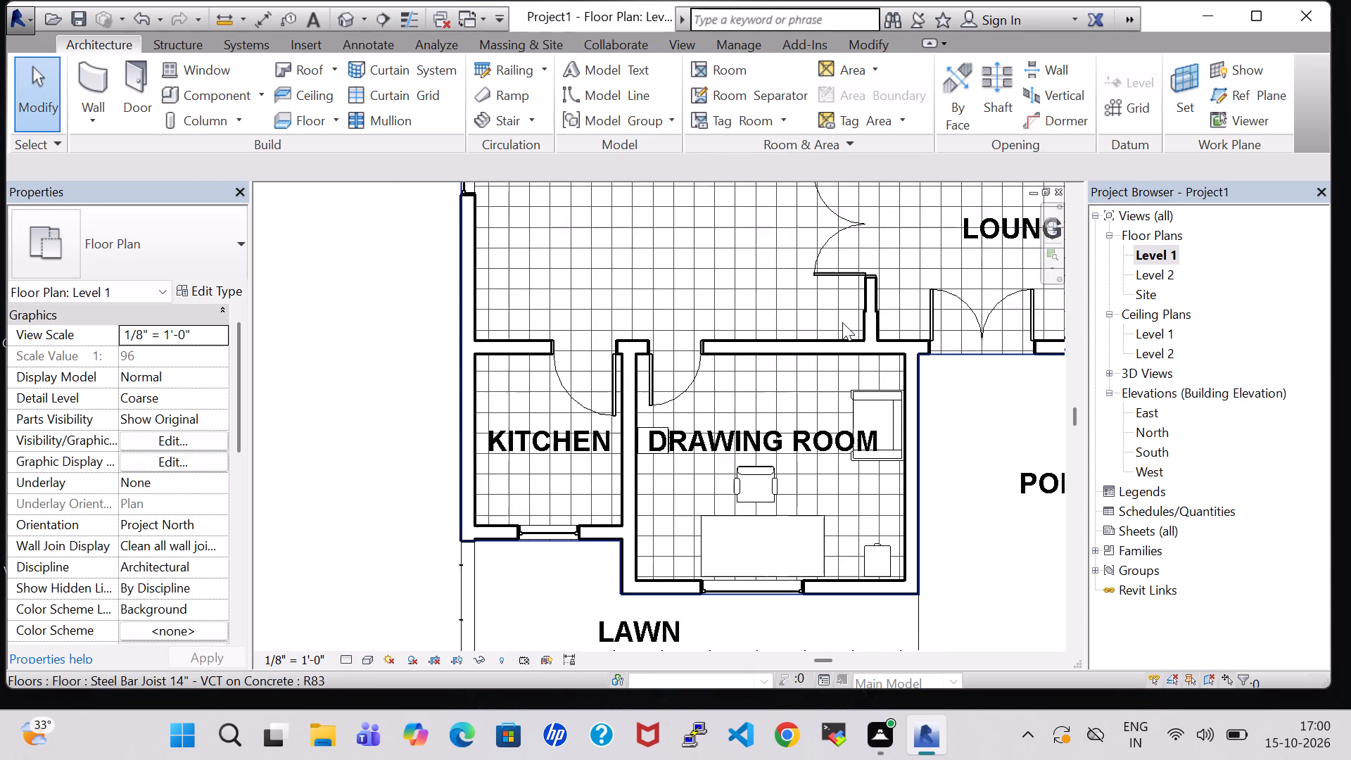
{"action": "scroll", "coordinate": [846, 354], "scroll_direction": "down", "scroll_amount": 2}
{"action": "middle_click_drag", "start_coordinate": [962, 407], "coordinate": [690, 455]}
{"action": "scroll", "coordinate": [690, 455], "scroll_direction": "down", "scroll_amount": 1}
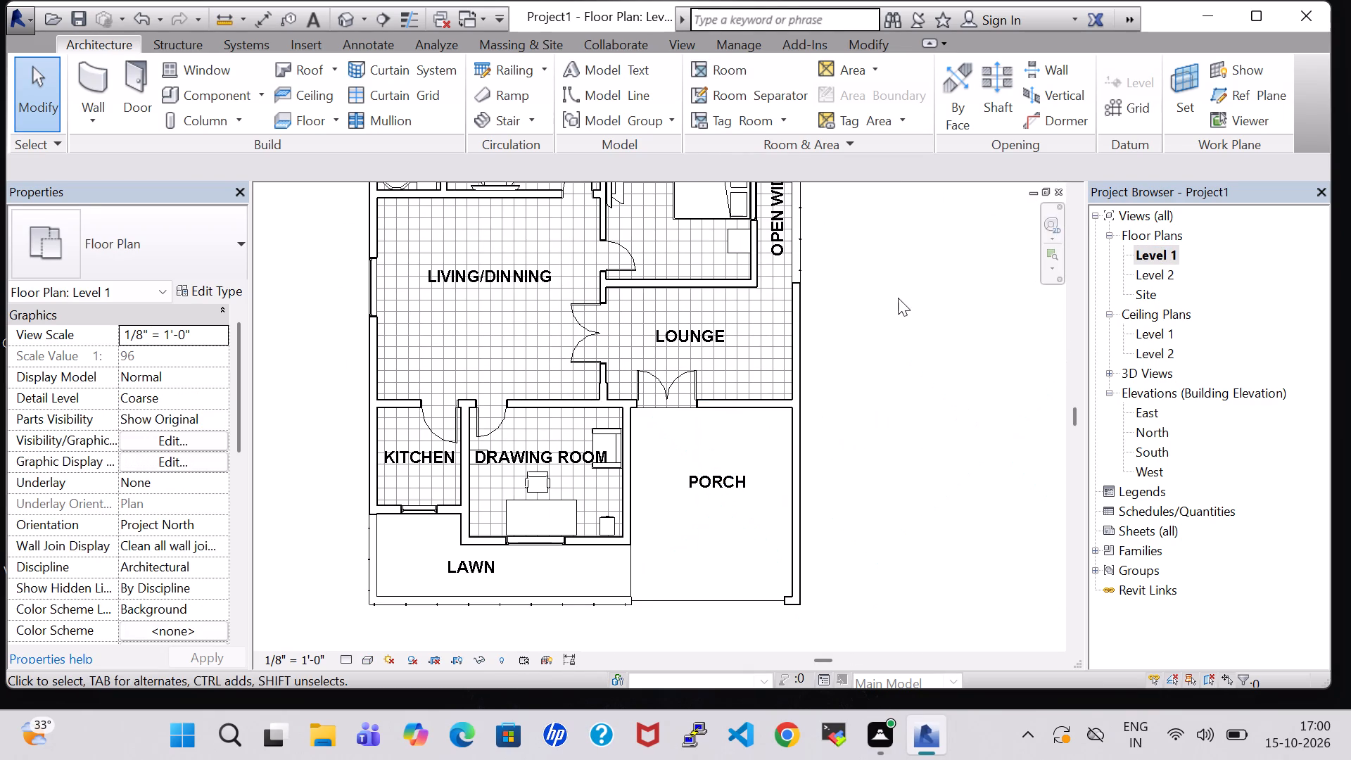
{"action": "middle_click_drag", "start_coordinate": [898, 298], "coordinate": [950, 399]}
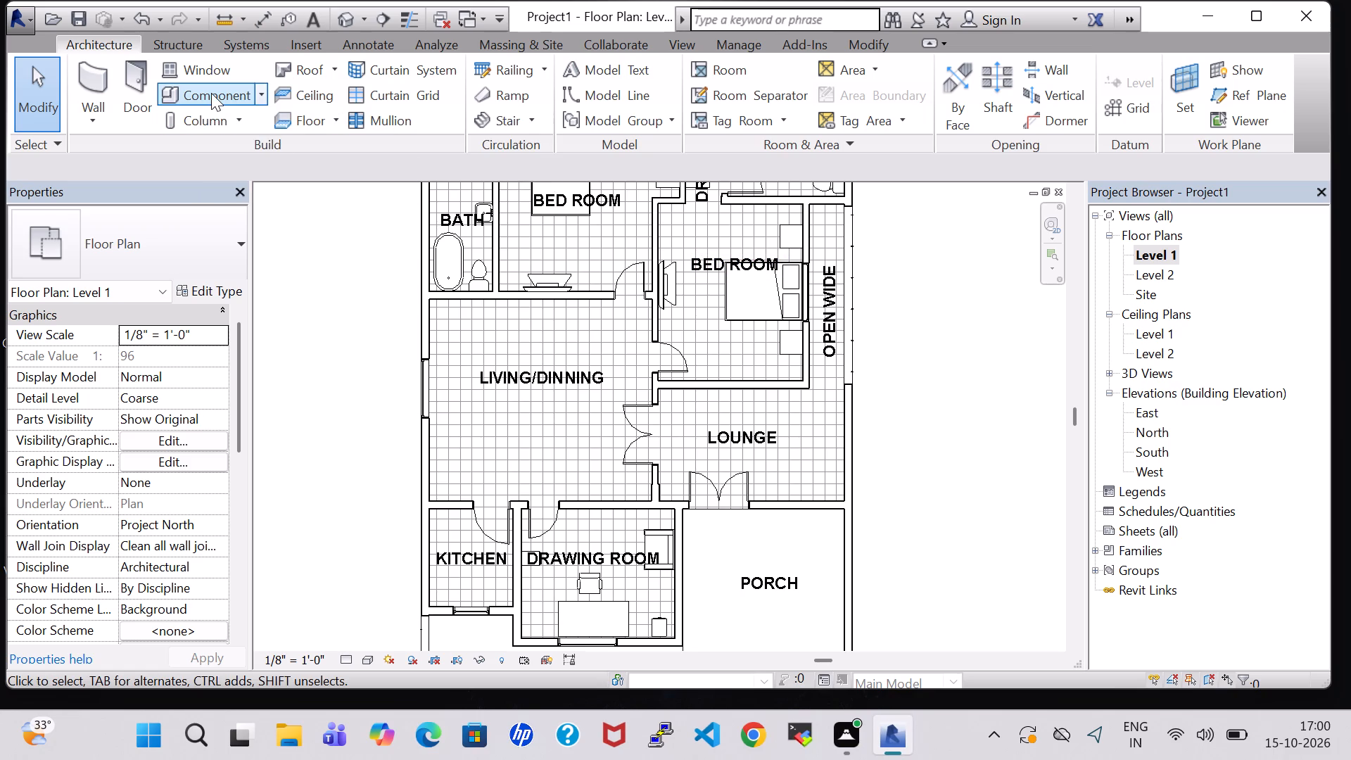
Start loading a component family and browse the Plumbing library's Architectural Equipment and Fixtures folders for a suitable item.
{"action": "left_click", "coordinate": [211, 93]}
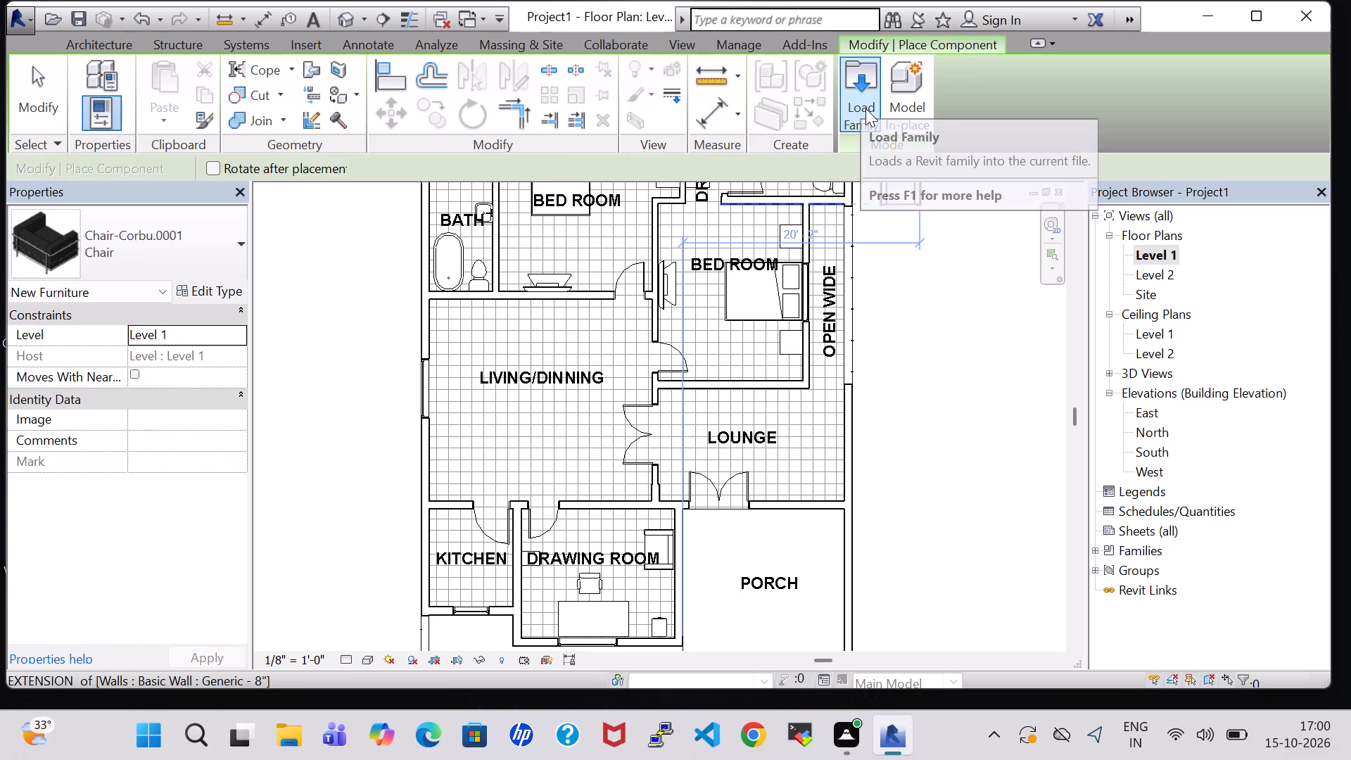
{"action": "left_click", "coordinate": [865, 108]}
{"action": "scroll", "coordinate": [816, 288], "scroll_direction": "down", "scroll_amount": 3}
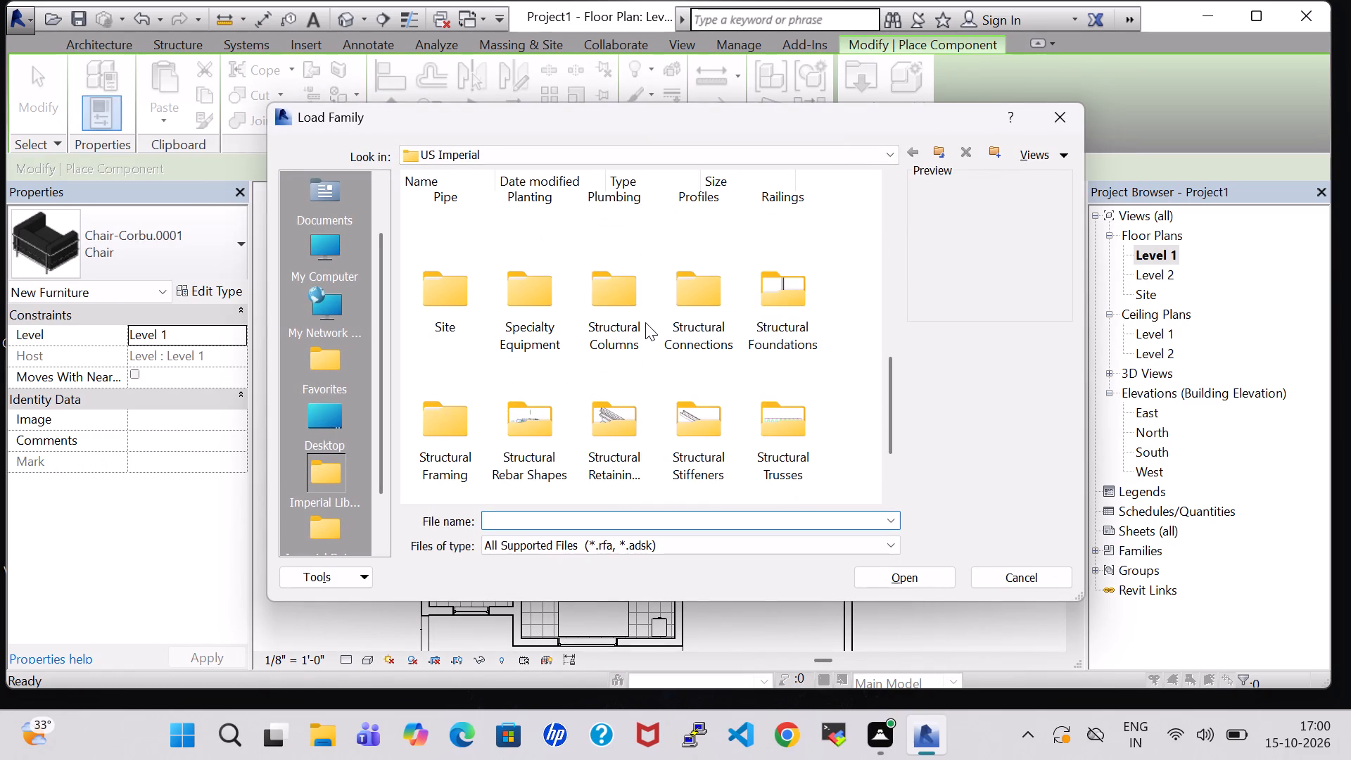
{"action": "scroll", "coordinate": [645, 322], "scroll_direction": "down", "scroll_amount": 1}
{"action": "scroll", "coordinate": [645, 322], "scroll_direction": "up", "scroll_amount": 2}
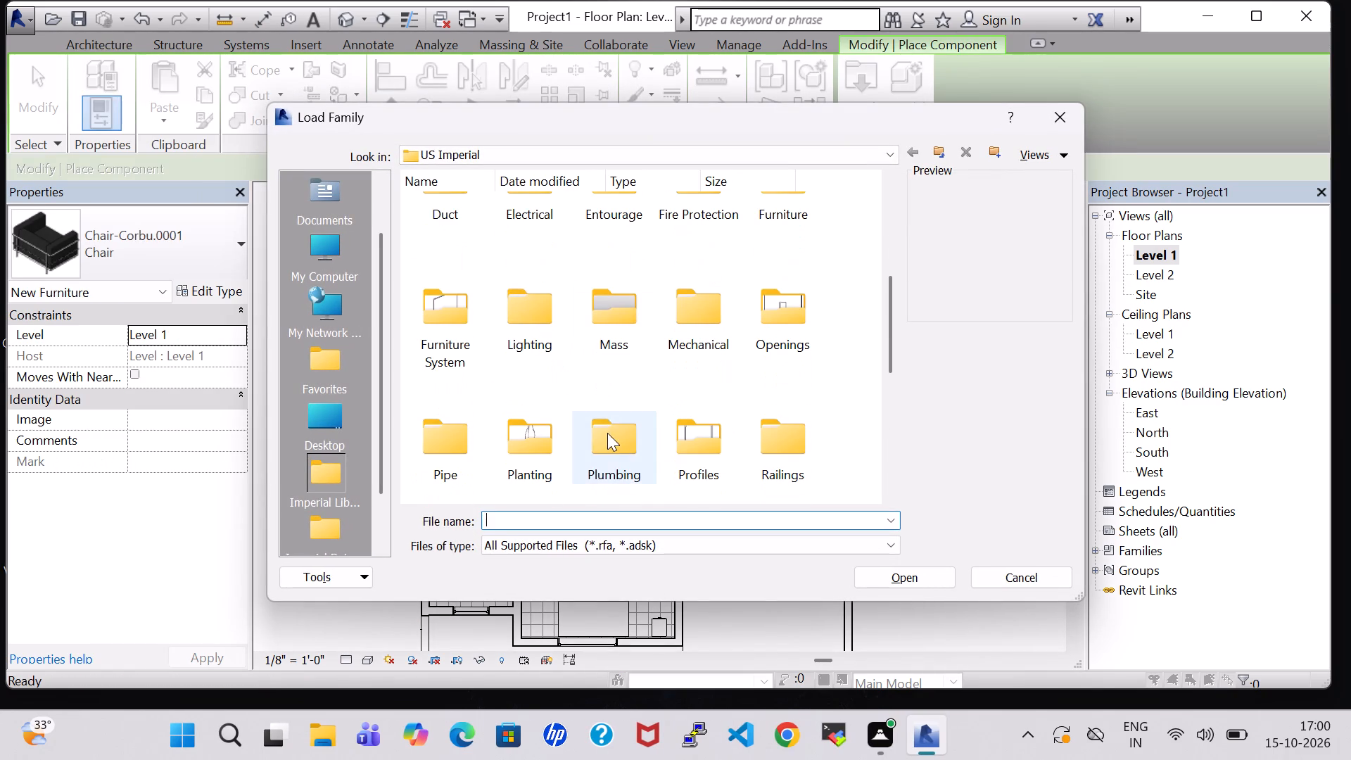
{"action": "double_click", "coordinate": [607, 433]}
{"action": "left_click", "coordinate": [448, 259]}
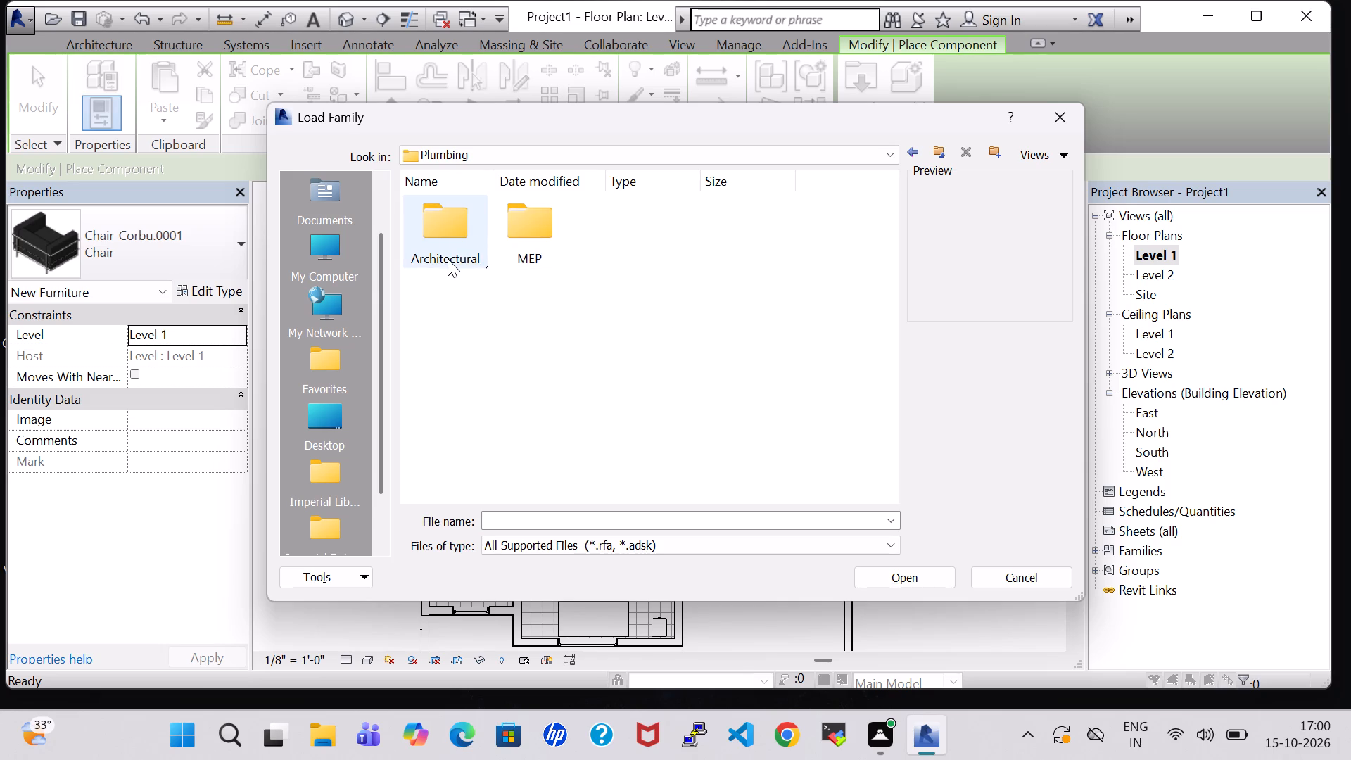
{"action": "left_click", "coordinate": [448, 259]}
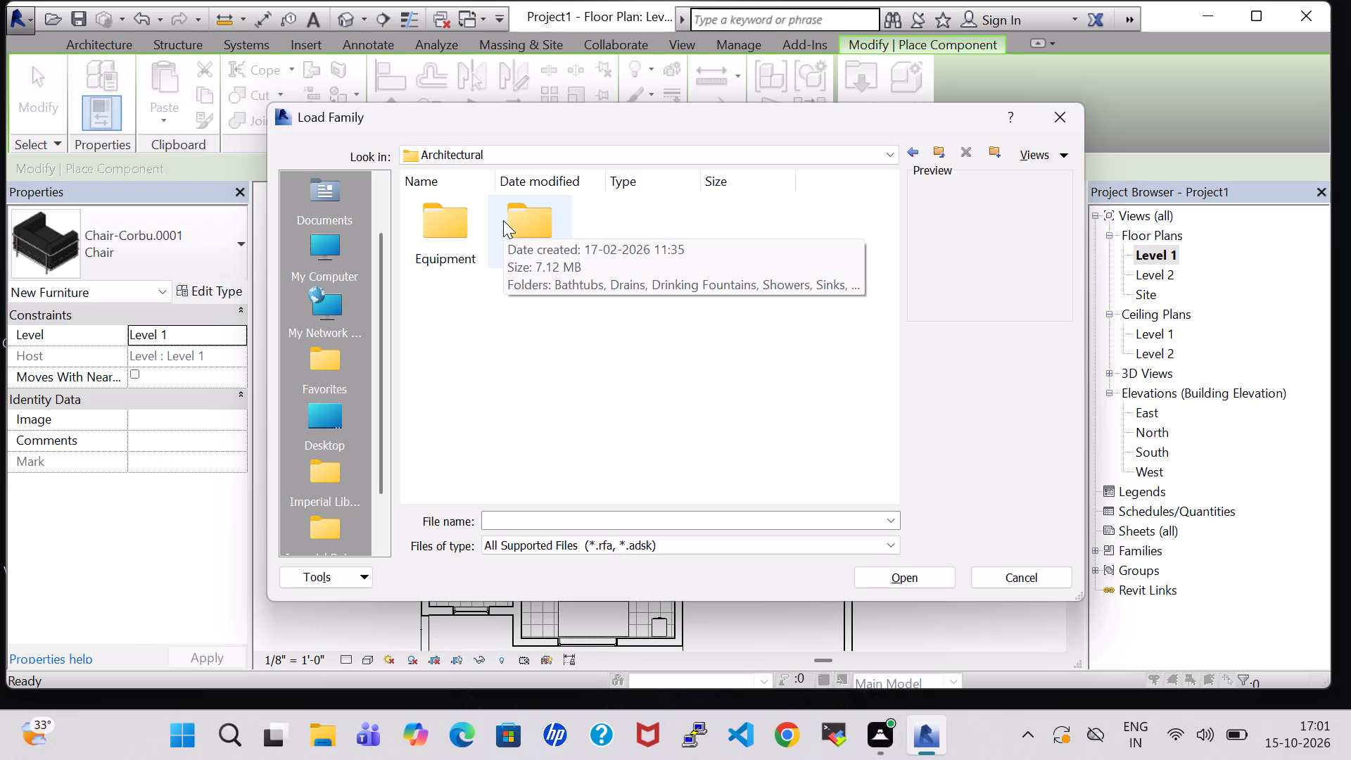
{"action": "double_click", "coordinate": [441, 245]}
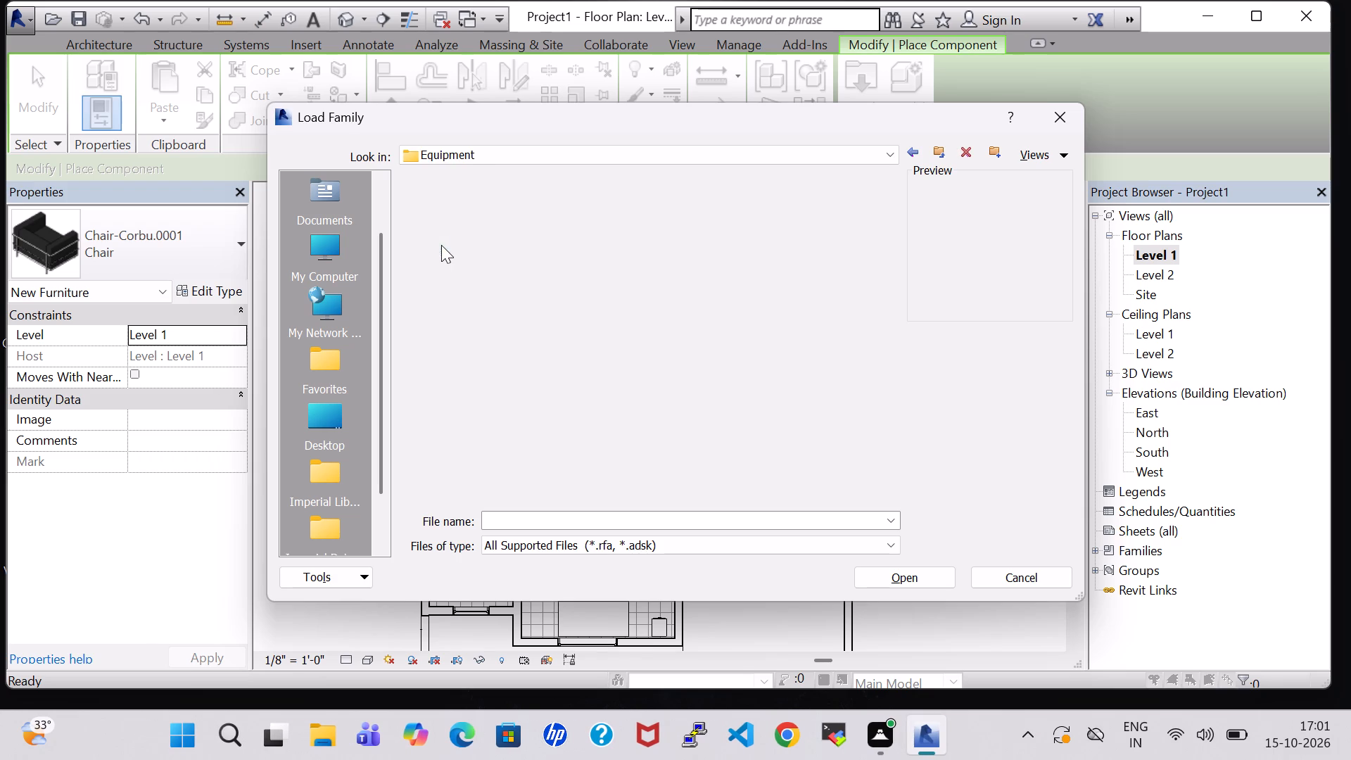
{"action": "left_click", "coordinate": [916, 155]}
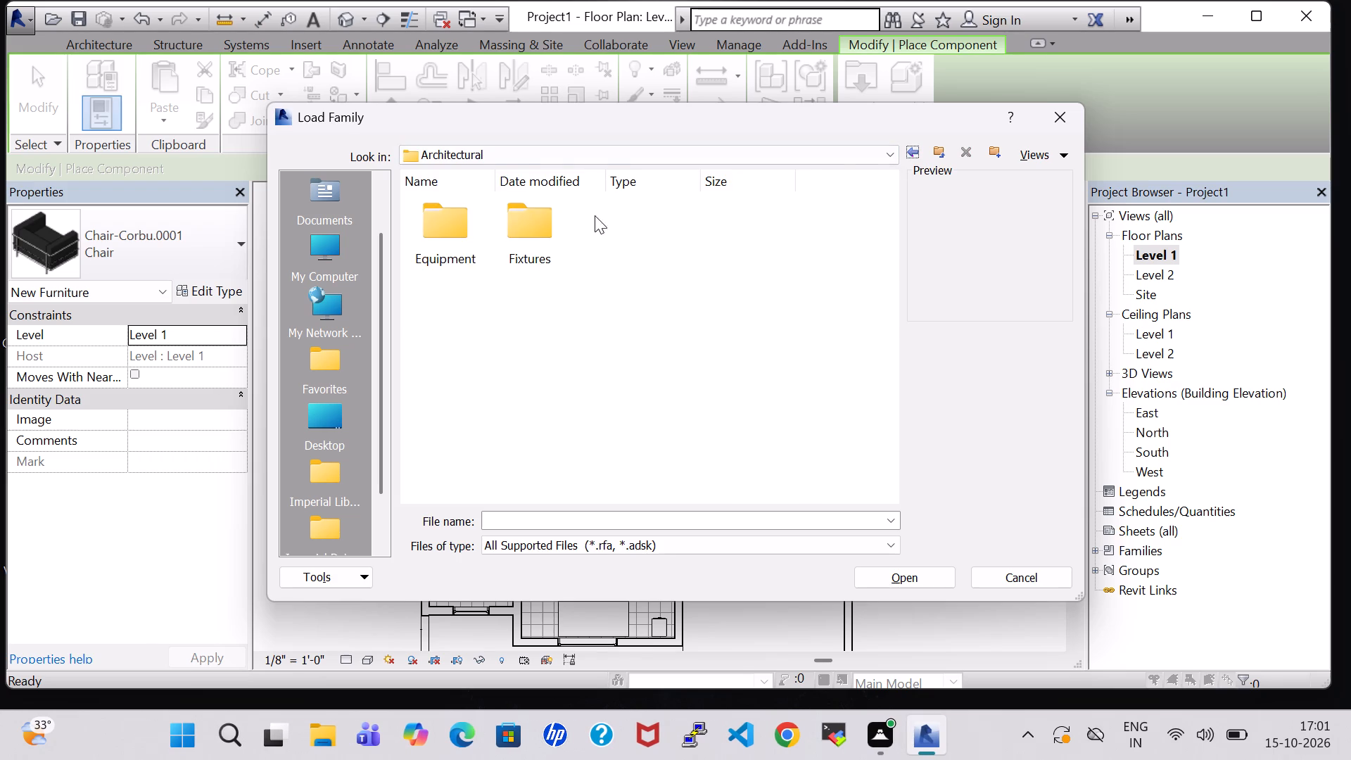
{"action": "double_click", "coordinate": [554, 220]}
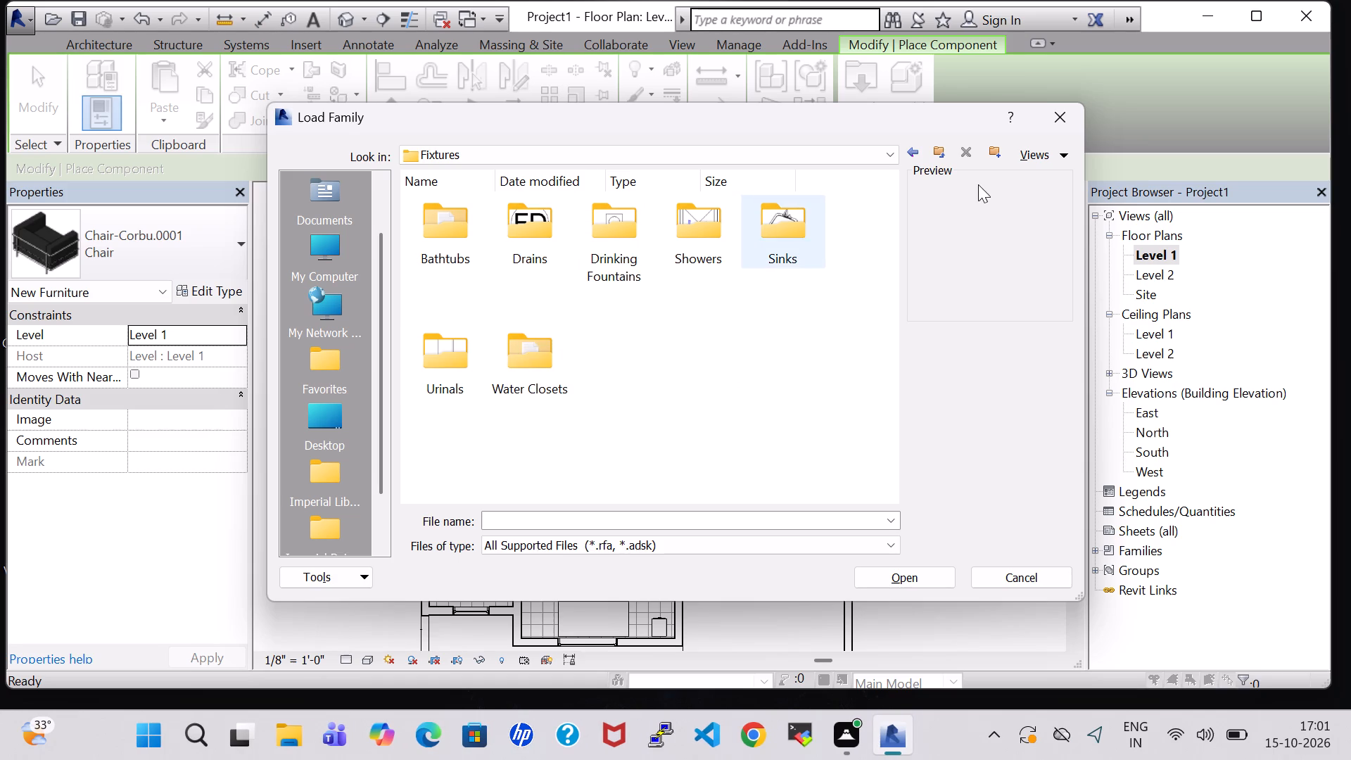
{"action": "double_click", "coordinate": [908, 154]}
{"action": "scroll", "coordinate": [694, 306], "scroll_direction": "down", "scroll_amount": 3}
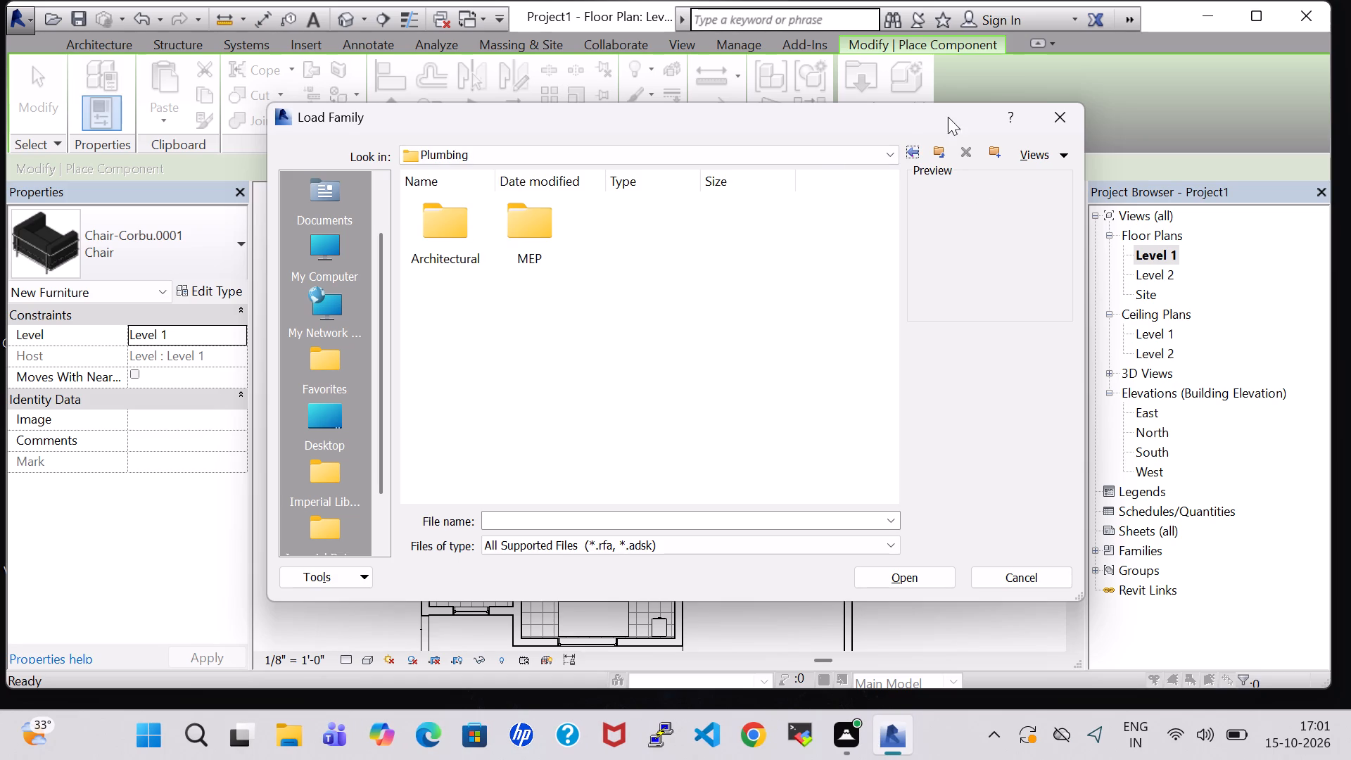
{"action": "left_click", "coordinate": [916, 162]}
{"action": "left_click", "coordinate": [914, 154]}
{"action": "scroll", "coordinate": [718, 248], "scroll_direction": "down", "scroll_amount": 4}
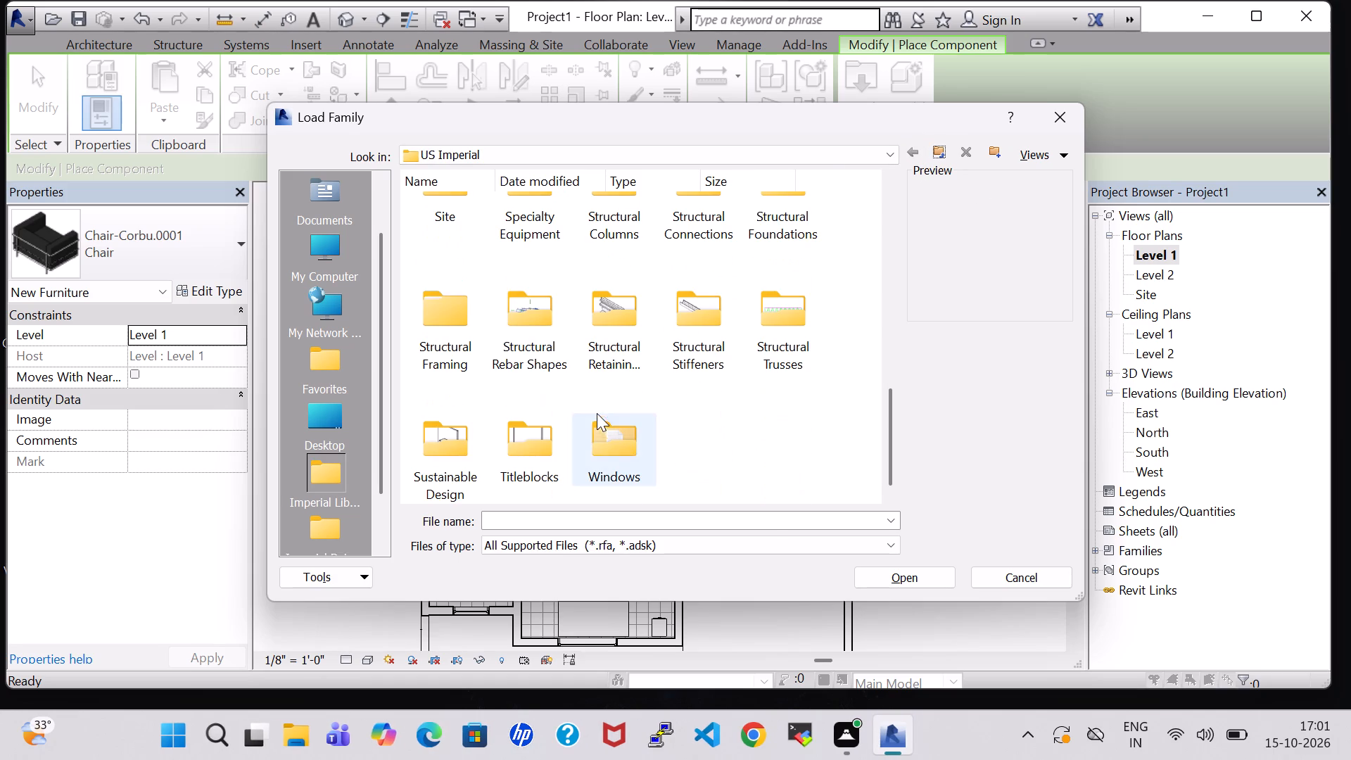
Load the Kitchenette - Small family from the Specialty Equipment library's Domestic folder.
{"action": "double_click", "coordinate": [561, 220]}
{"action": "double_click", "coordinate": [526, 224]}
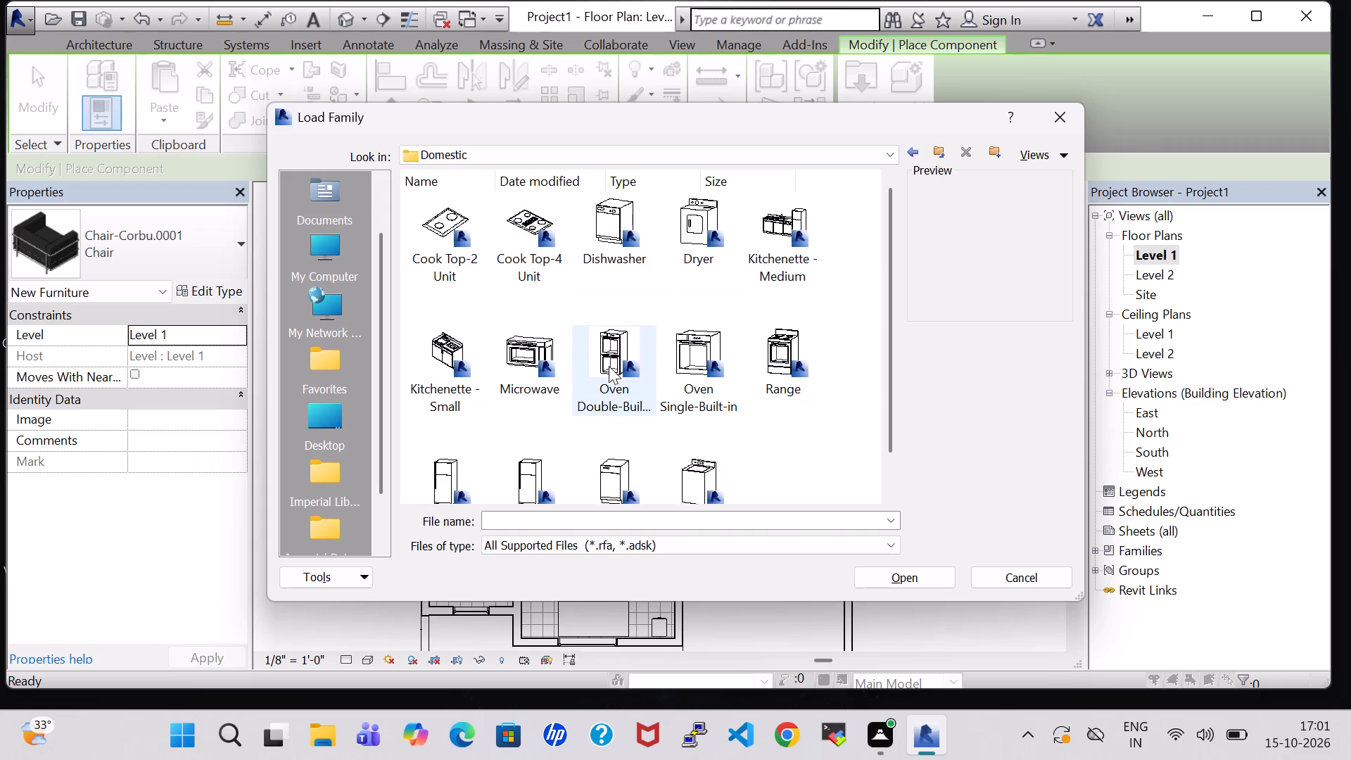
{"action": "scroll", "coordinate": [609, 367], "scroll_direction": "down", "scroll_amount": 1}
{"action": "left_click", "coordinate": [479, 318]}
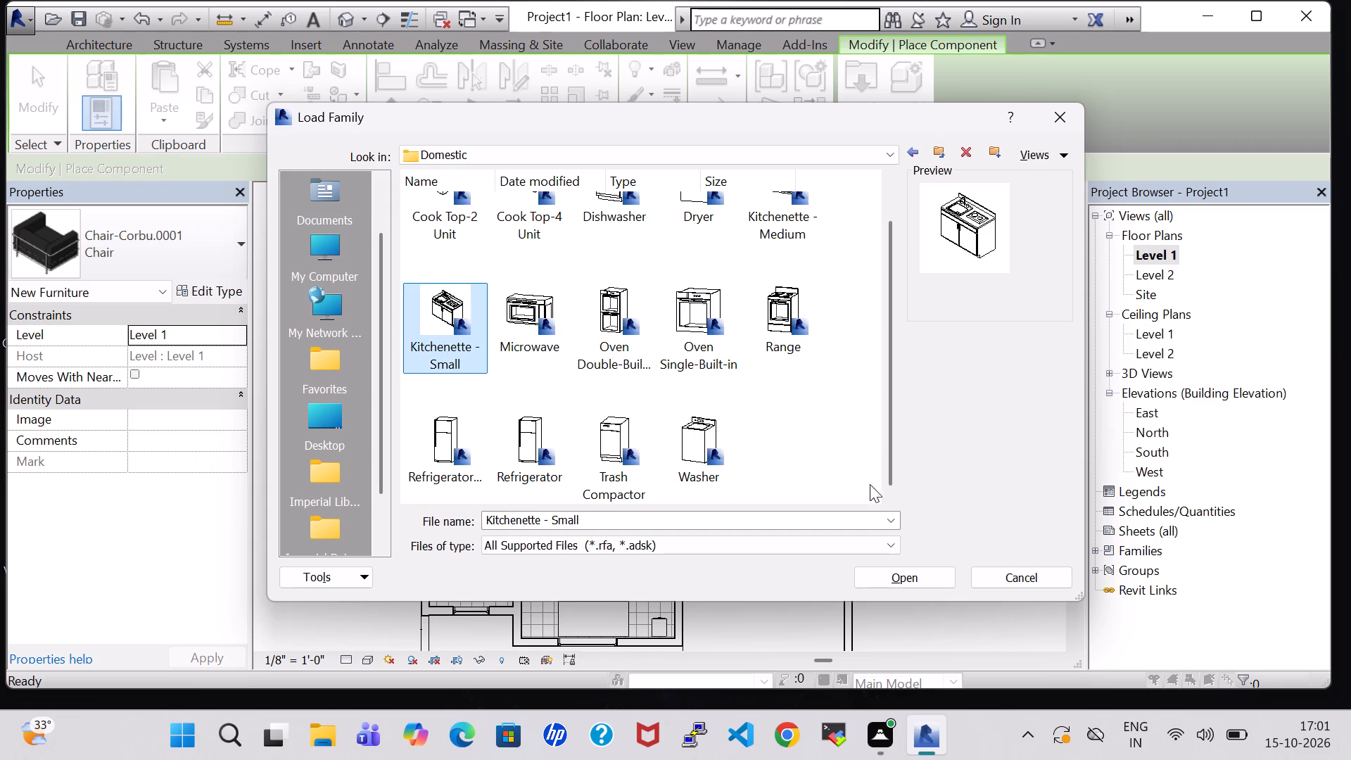
Load the Kitchenette - Small family and place the 54" unit in the kitchen along the window wall.
{"action": "left_click", "coordinate": [924, 571]}
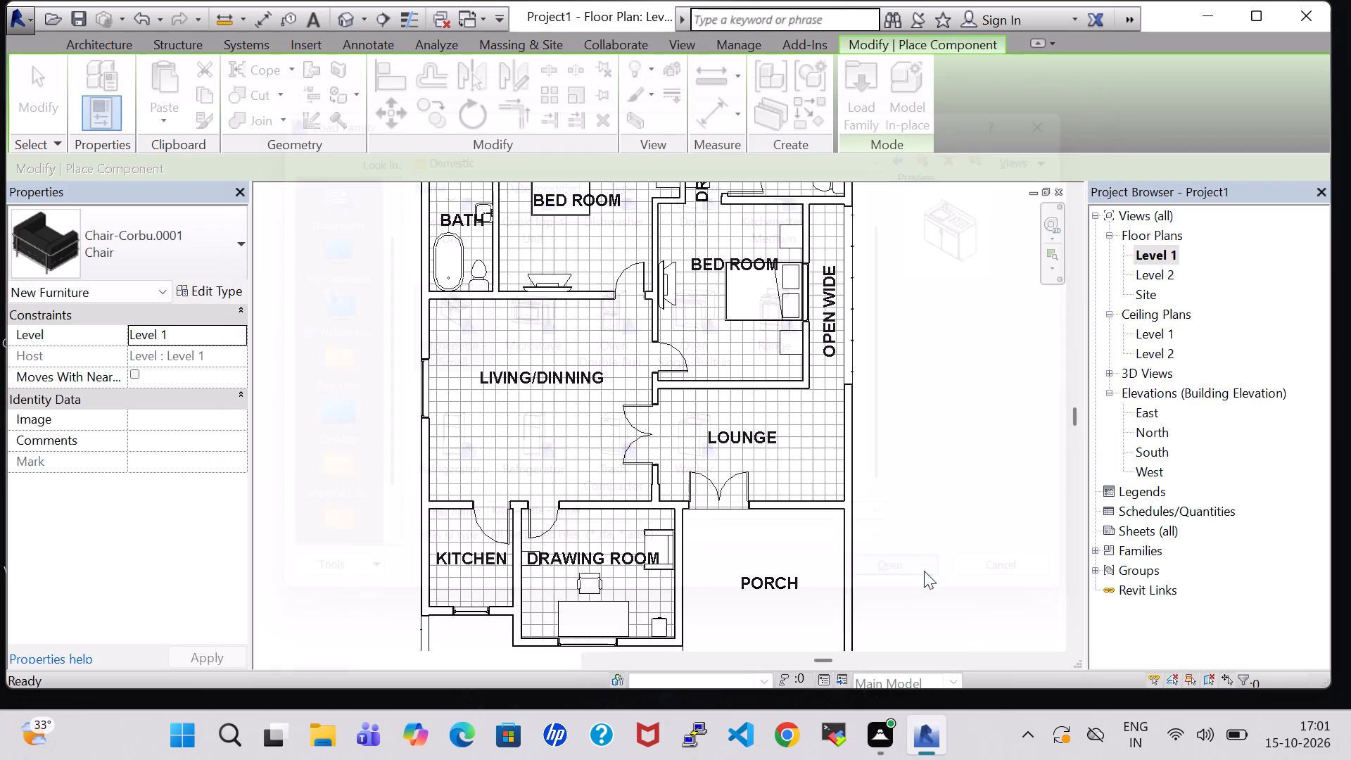
{"action": "scroll", "coordinate": [455, 562], "scroll_direction": "up", "scroll_amount": 4}
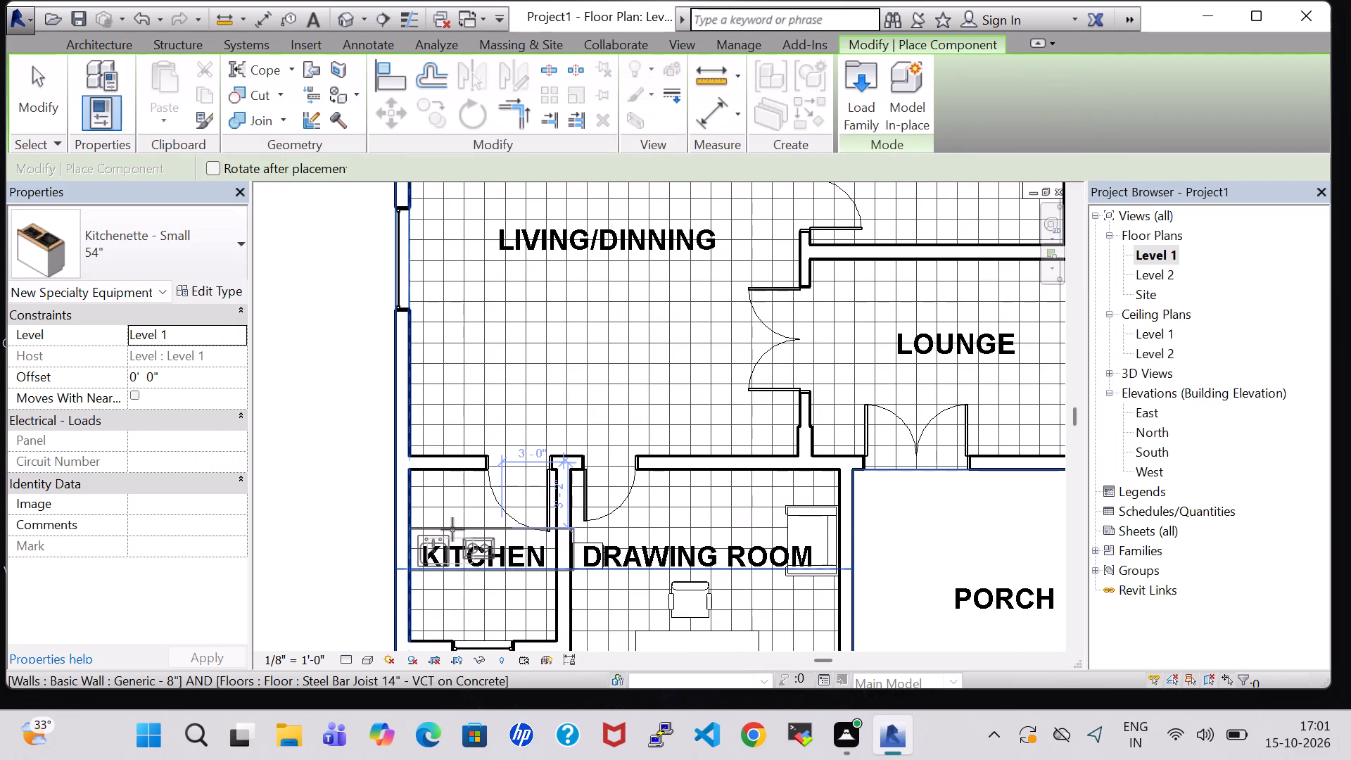
{"action": "key", "text": "space"}
{"action": "key", "text": "space"}
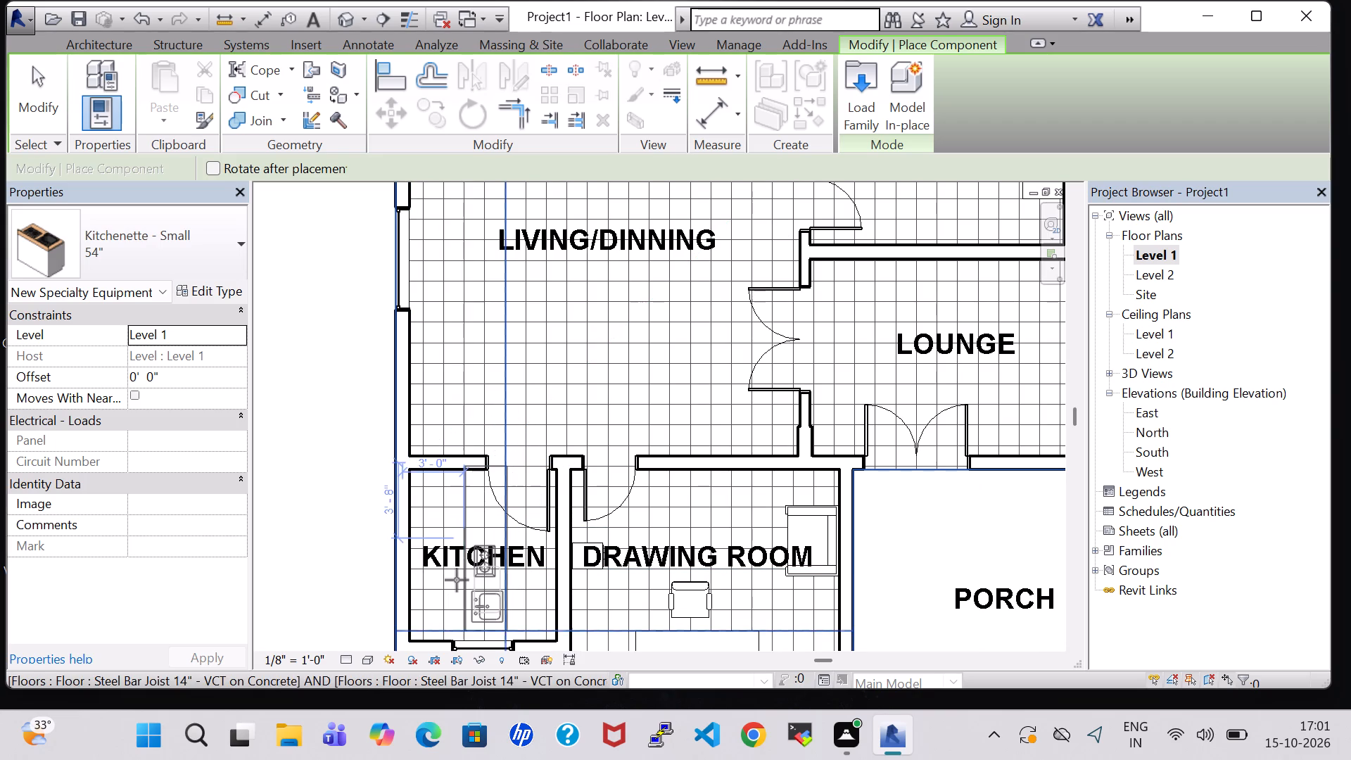
{"action": "key", "text": "space"}
{"action": "key", "text": "space"}
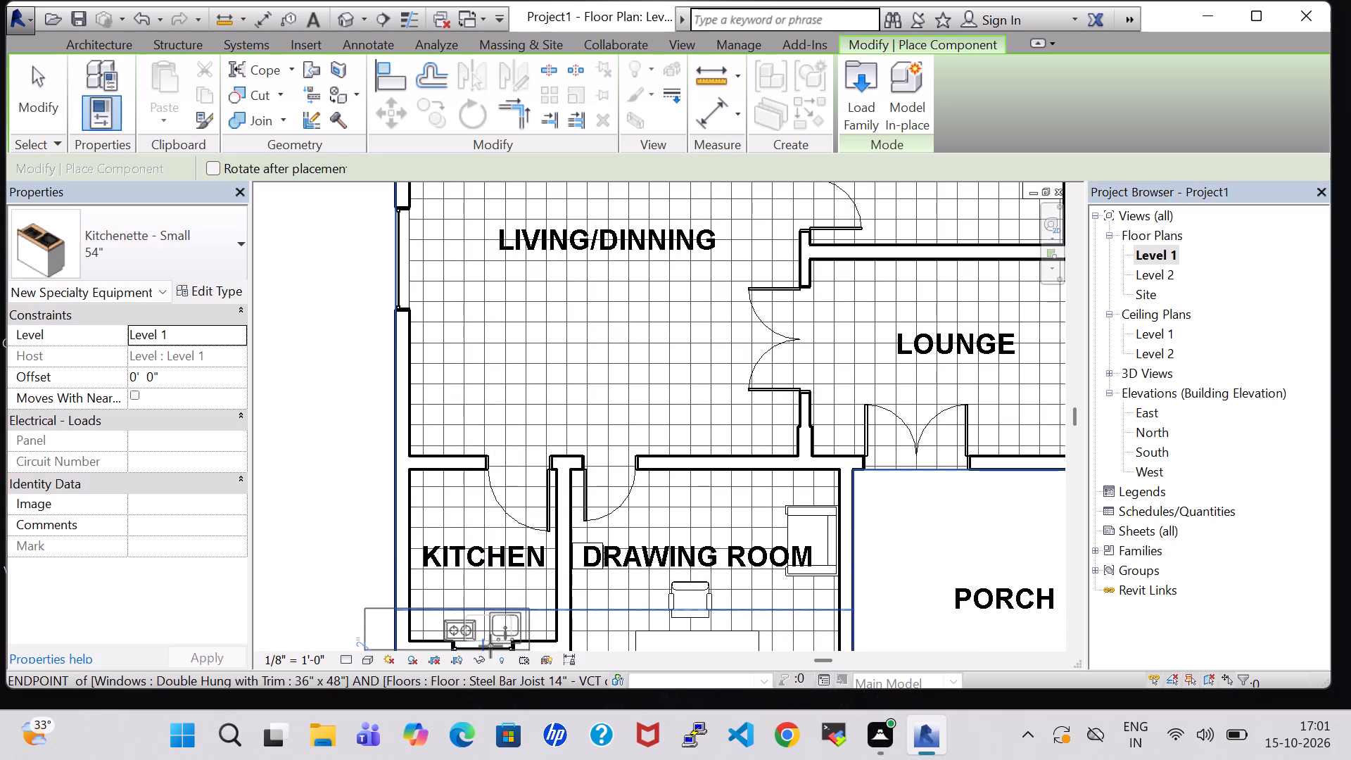
{"action": "left_click", "coordinate": [491, 639]}
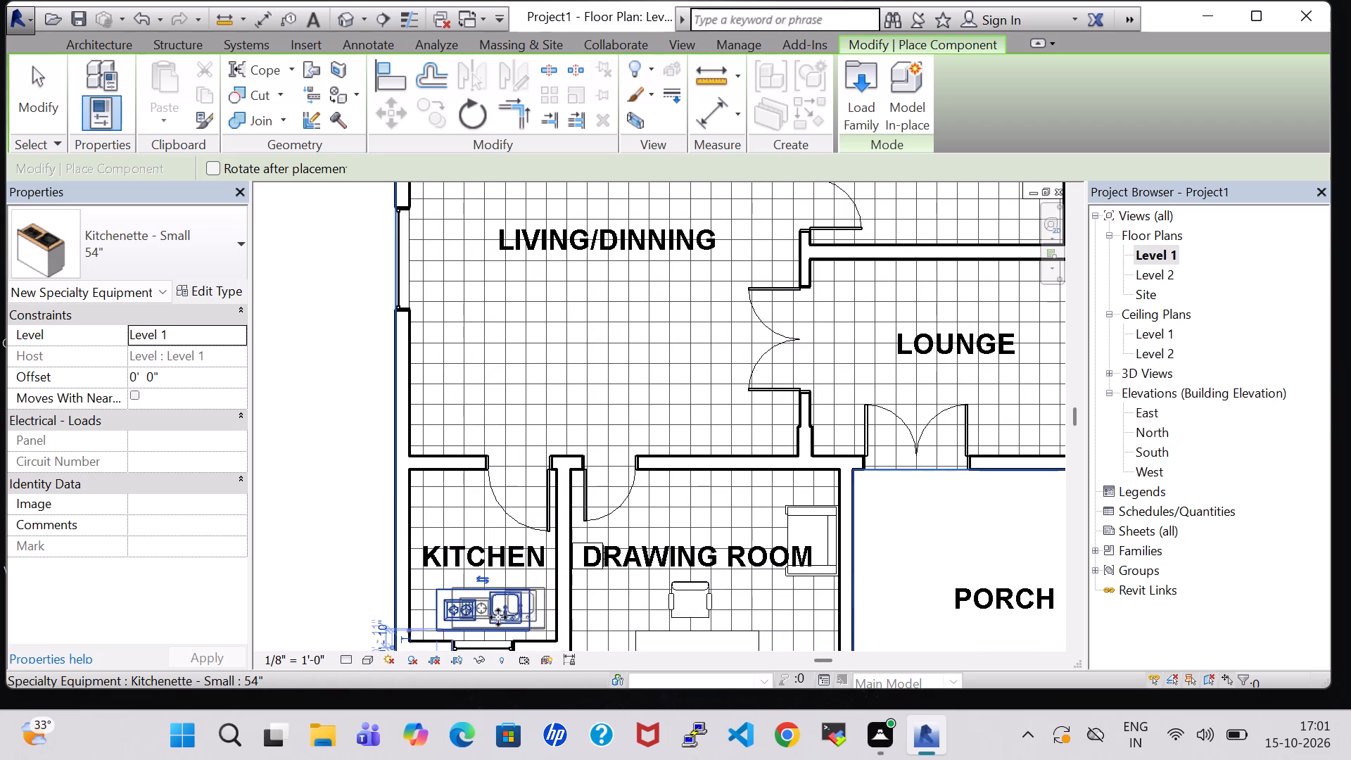
{"action": "key", "text": "Escape"}
{"action": "key", "text": "Escape"}
Nudge the kitchenette unit two increments toward the kitchen's window wall.
{"action": "left_click", "coordinate": [504, 612]}
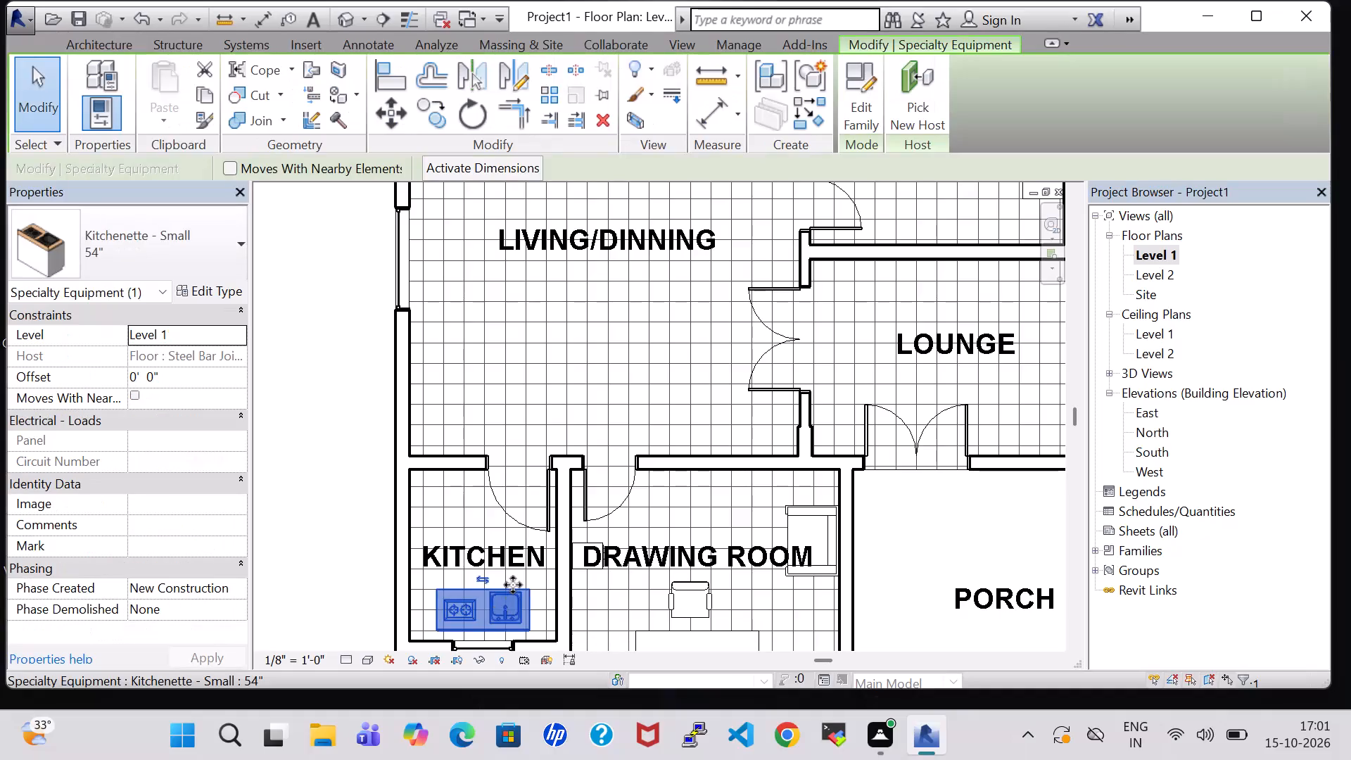
{"action": "key", "text": "Down"}
{"action": "key", "text": "Down"}
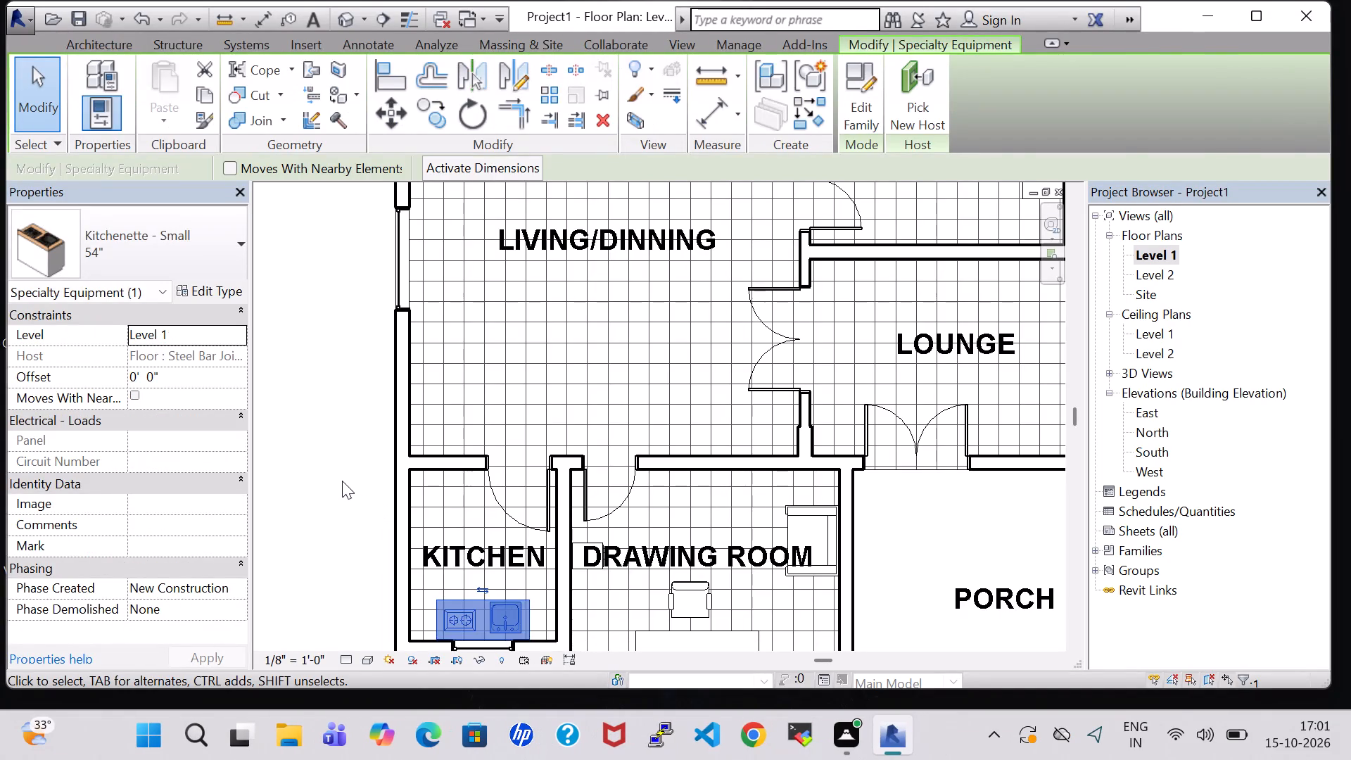
{"action": "left_click", "coordinate": [342, 481]}
Load the Refrigerator family from Specialty Equipment, Domestic, and place the 30" x 32" RH type in the kitchen's upper-left plan corner.
{"action": "left_click", "coordinate": [184, 100]}
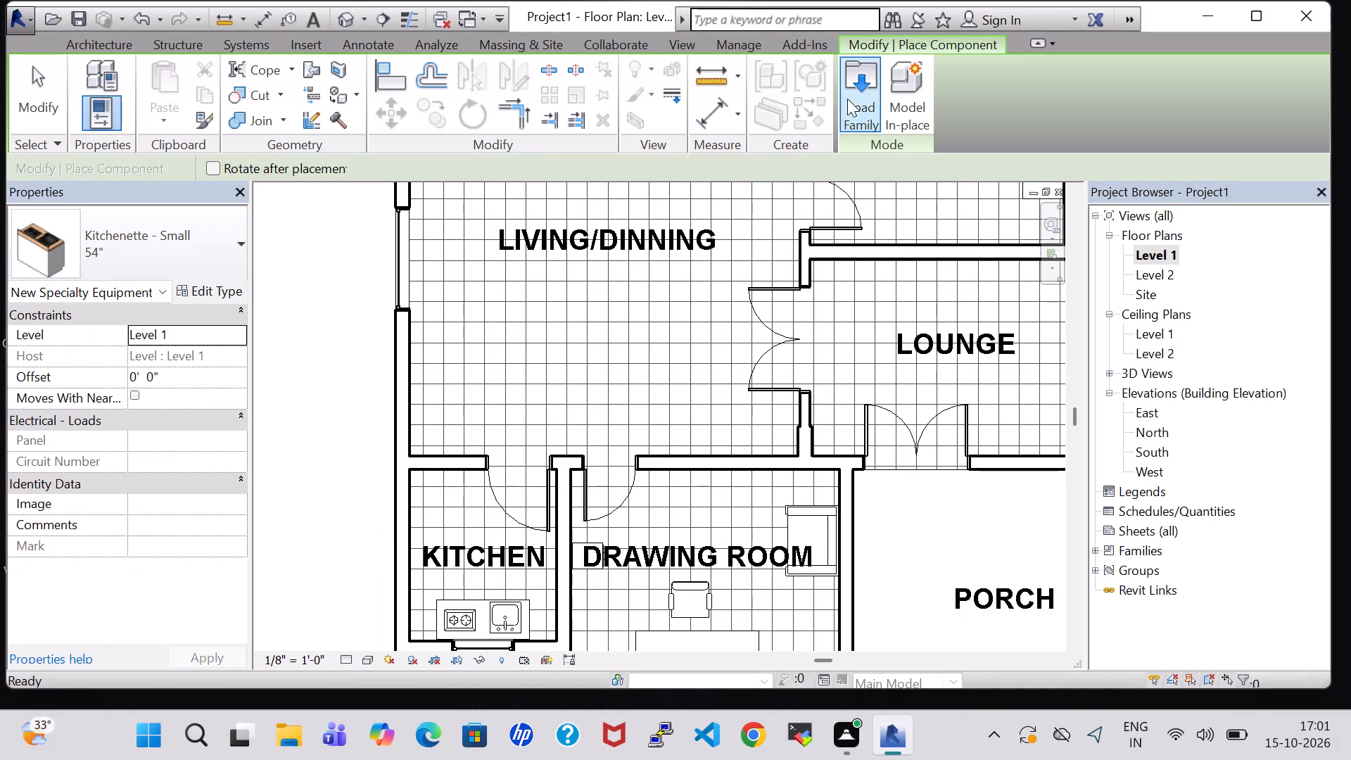
{"action": "left_click", "coordinate": [847, 99]}
{"action": "scroll", "coordinate": [780, 385], "scroll_direction": "down", "scroll_amount": 1}
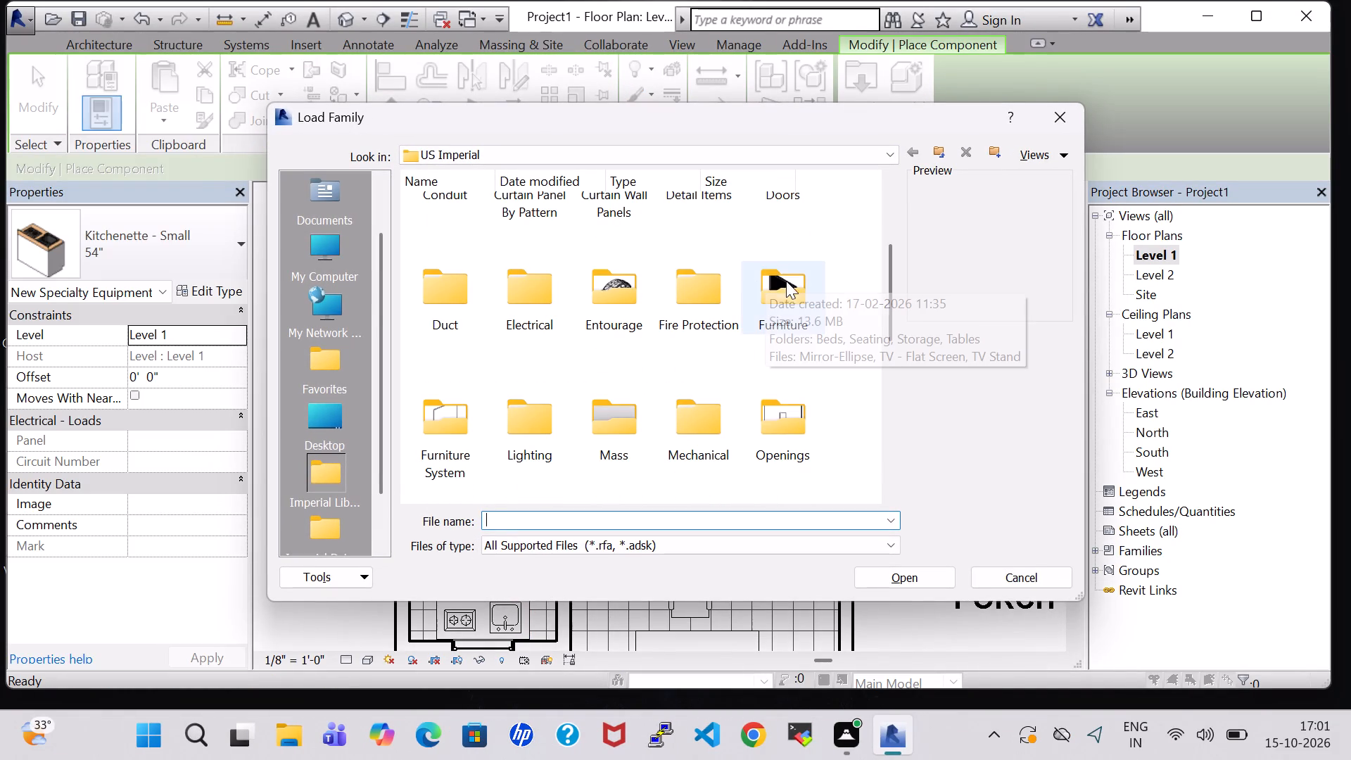
{"action": "scroll", "coordinate": [688, 365], "scroll_direction": "down", "scroll_amount": 3}
{"action": "double_click", "coordinate": [528, 241]}
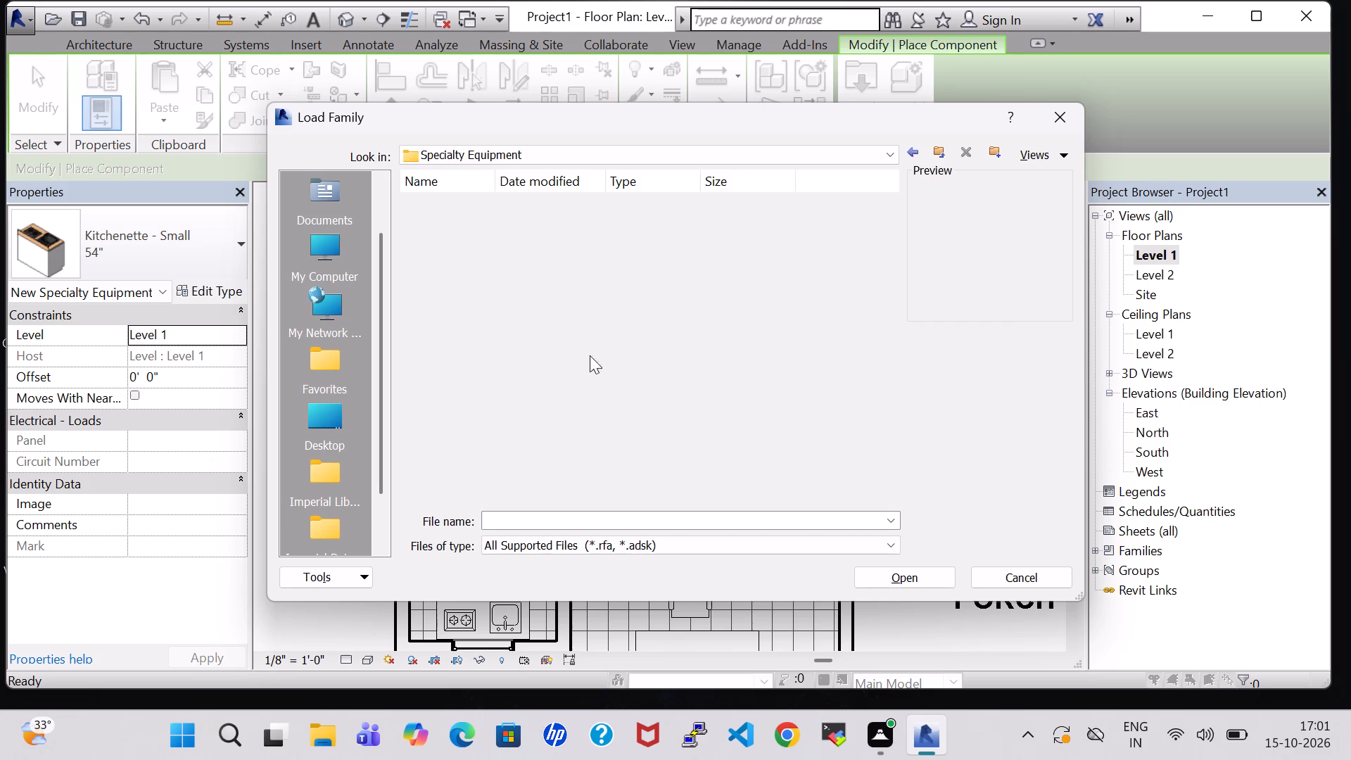
{"action": "double_click", "coordinate": [515, 230]}
{"action": "scroll", "coordinate": [646, 353], "scroll_direction": "down", "scroll_amount": 2}
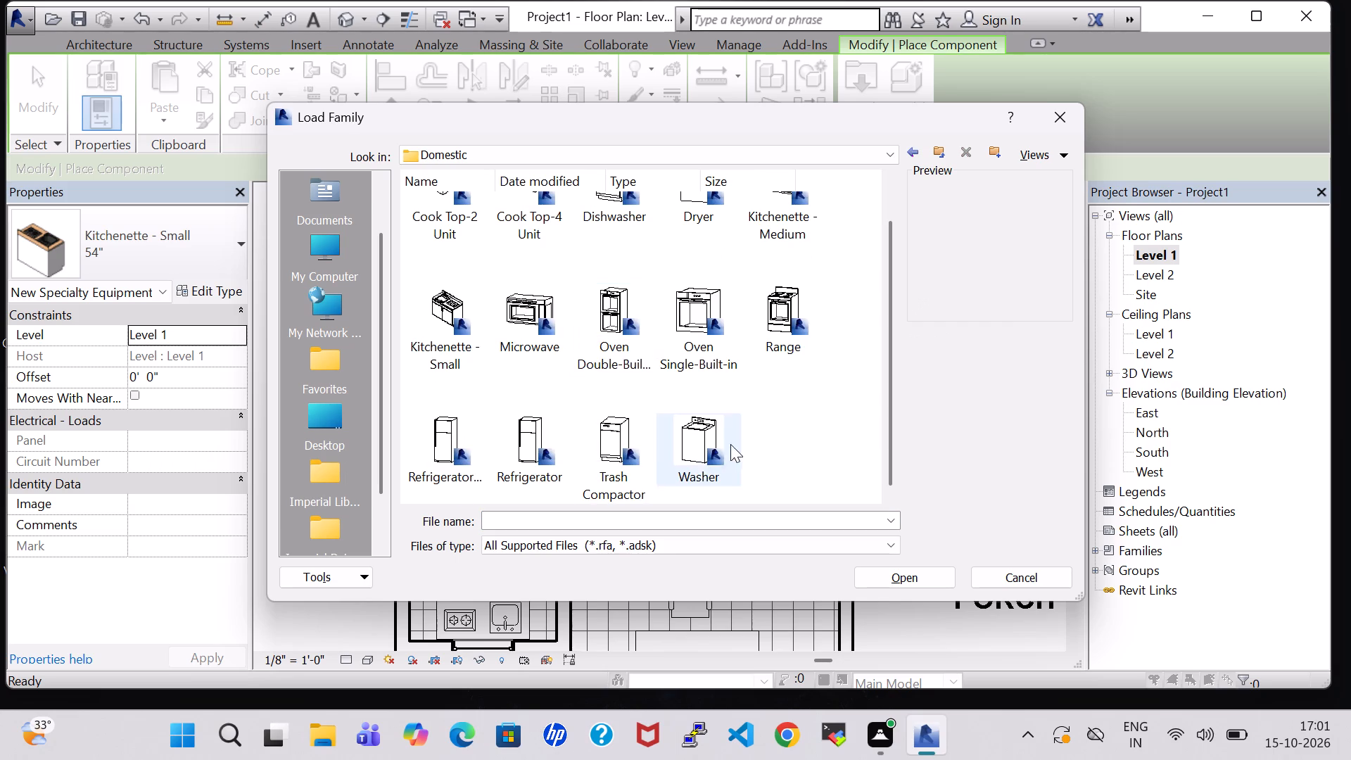
{"action": "left_click", "coordinate": [544, 450]}
{"action": "left_click", "coordinate": [900, 567]}
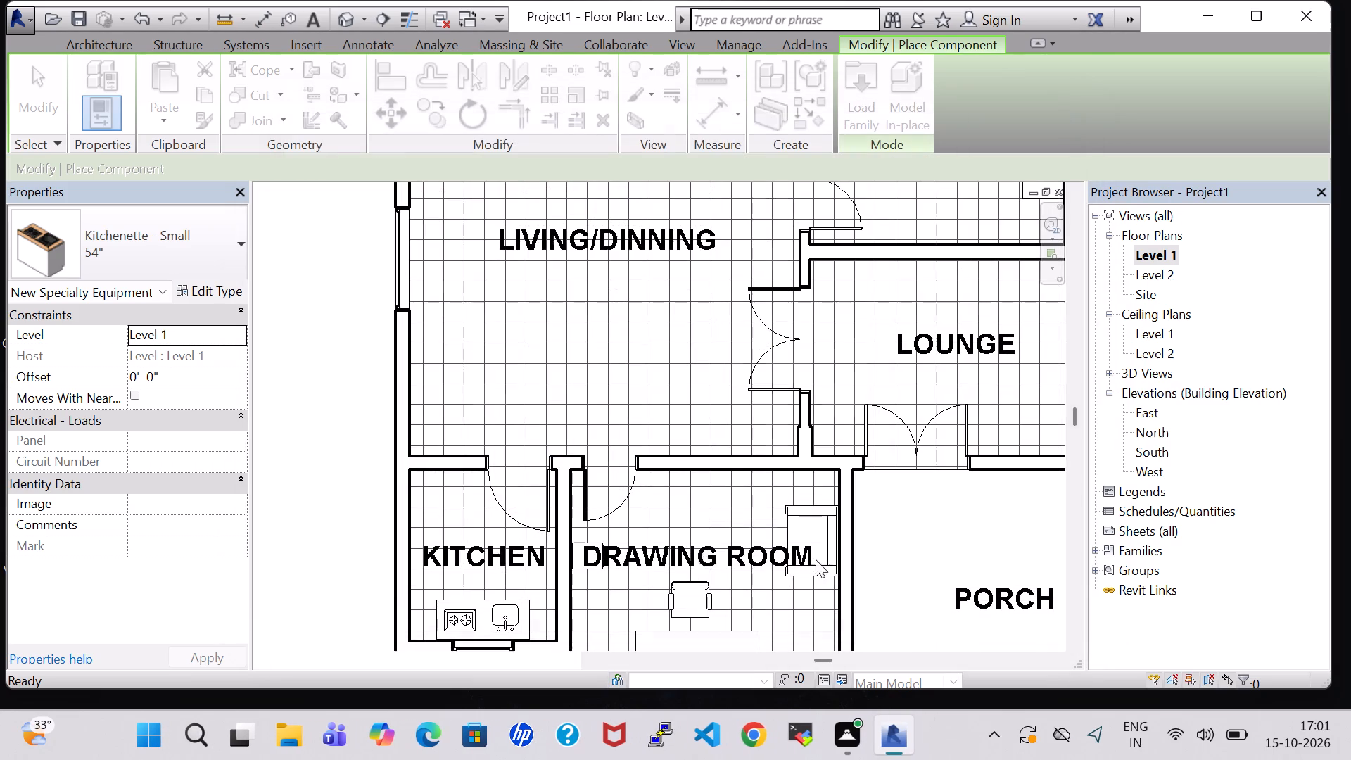
{"action": "left_click", "coordinate": [431, 494]}
{"action": "key", "text": "Escape"}
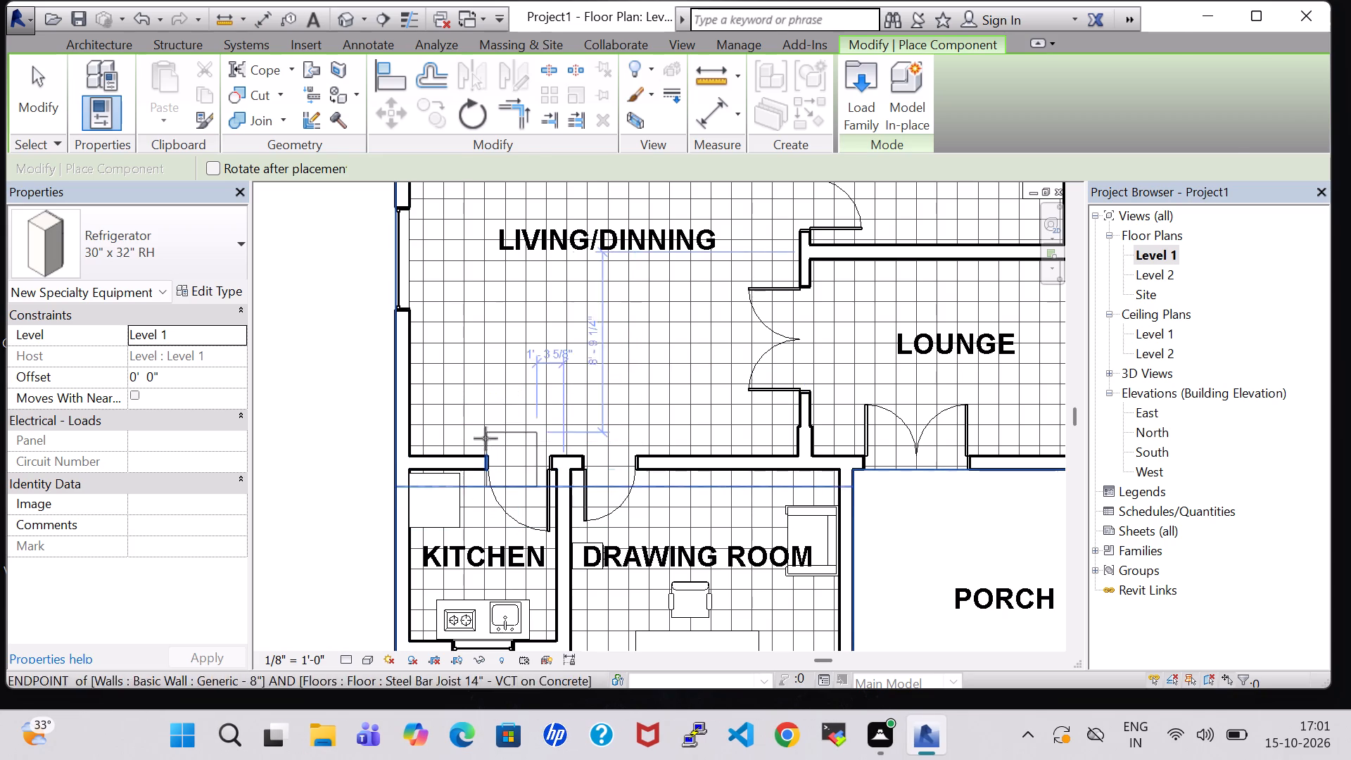
{"action": "key", "text": "Escape"}
Load the Oven Double-Built-in family from the Domestic folder of Specialty Equipment as a component.
{"action": "left_click", "coordinate": [204, 89]}
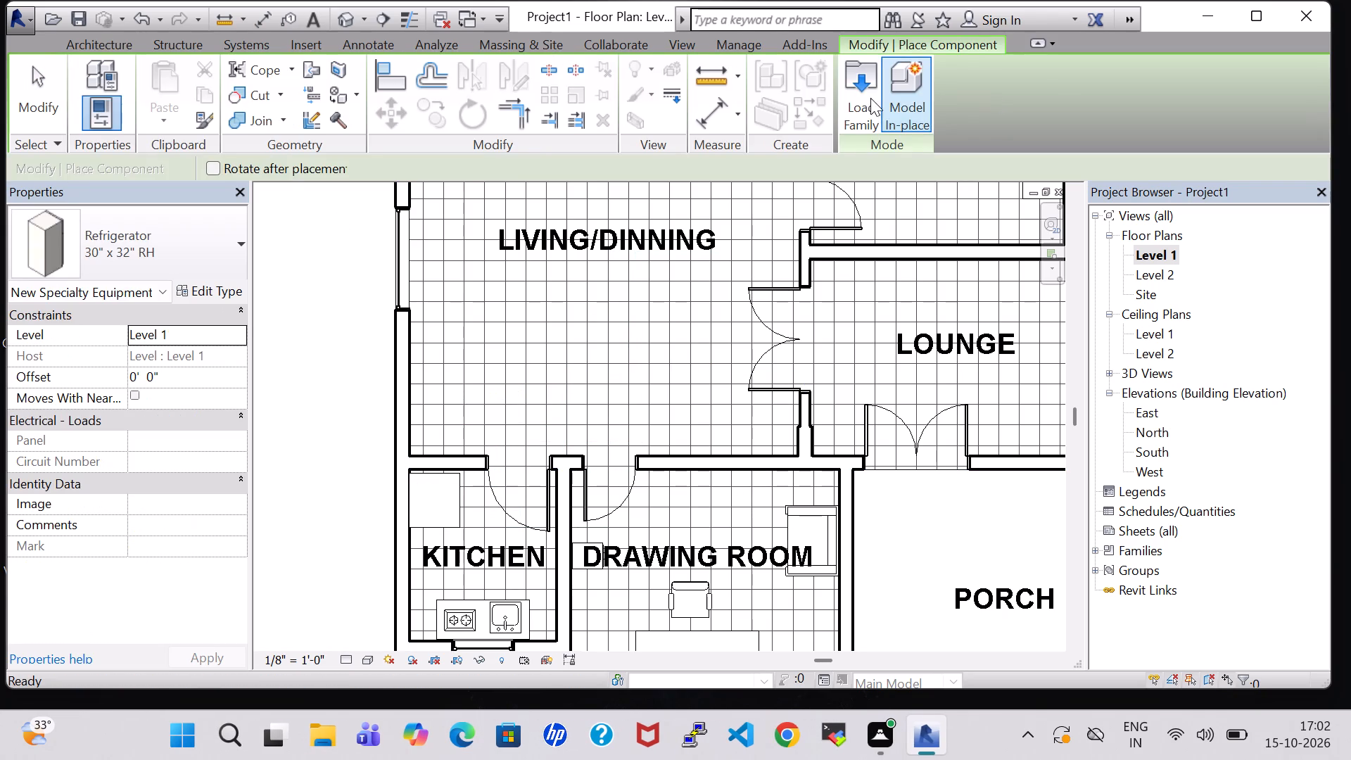
{"action": "left_click", "coordinate": [854, 101]}
{"action": "scroll", "coordinate": [578, 353], "scroll_direction": "down", "scroll_amount": 1}
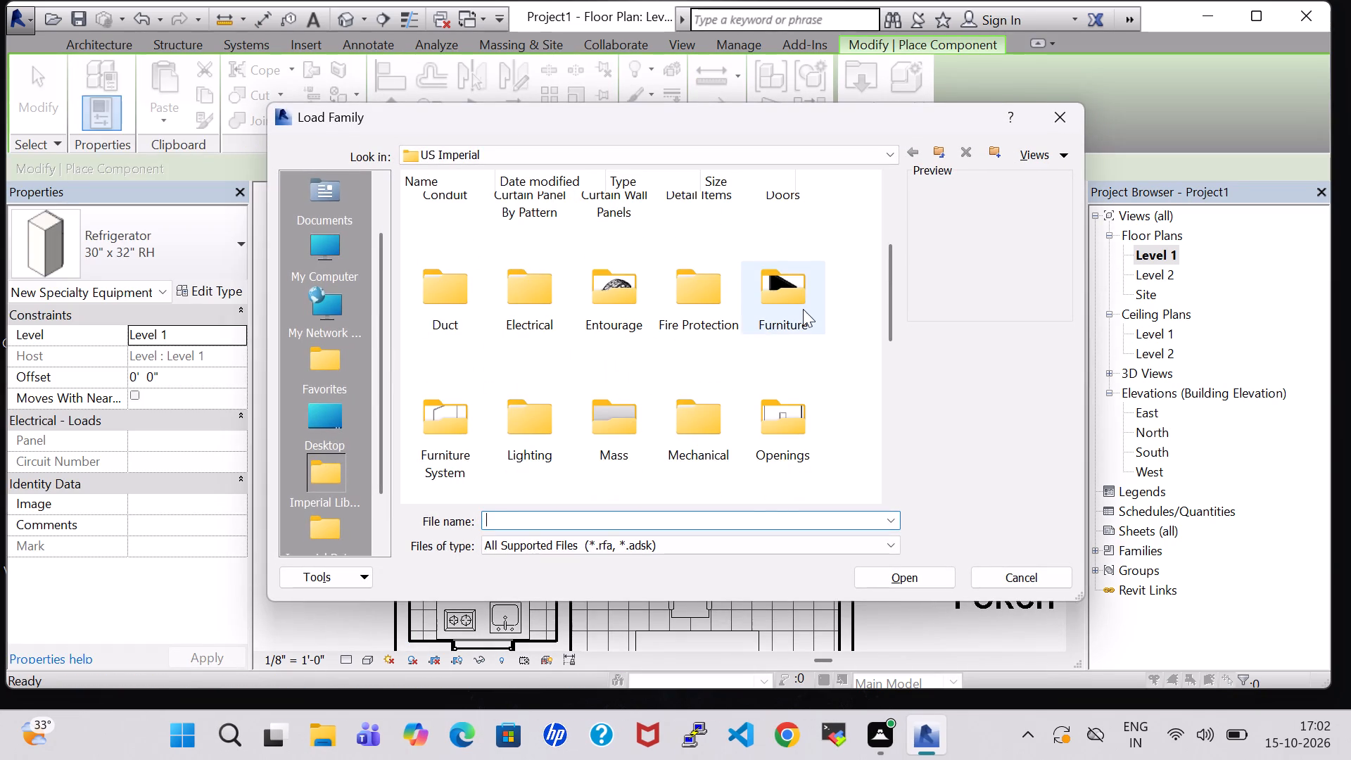
{"action": "scroll", "coordinate": [741, 334], "scroll_direction": "down", "scroll_amount": 2}
{"action": "double_click", "coordinate": [502, 296]}
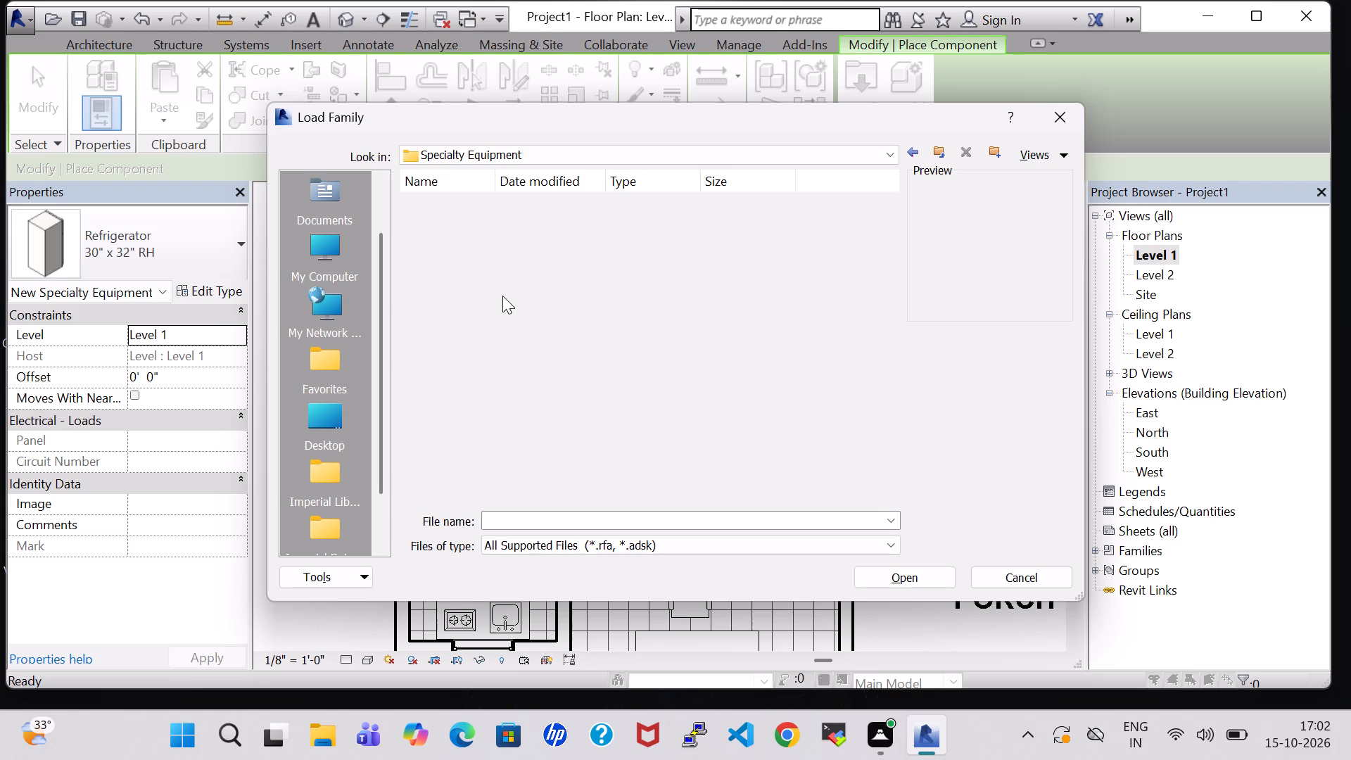
{"action": "double_click", "coordinate": [543, 243]}
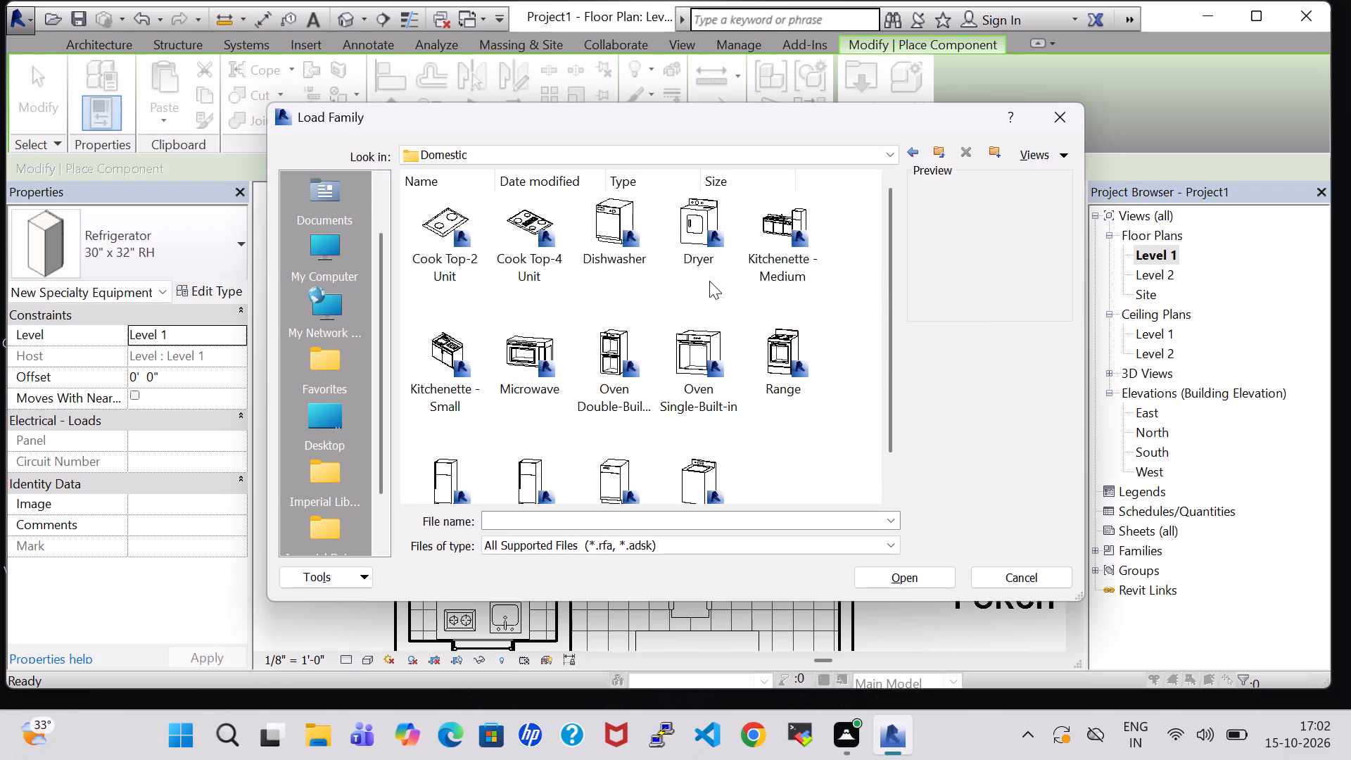
{"action": "scroll", "coordinate": [709, 281], "scroll_direction": "down", "scroll_amount": 1}
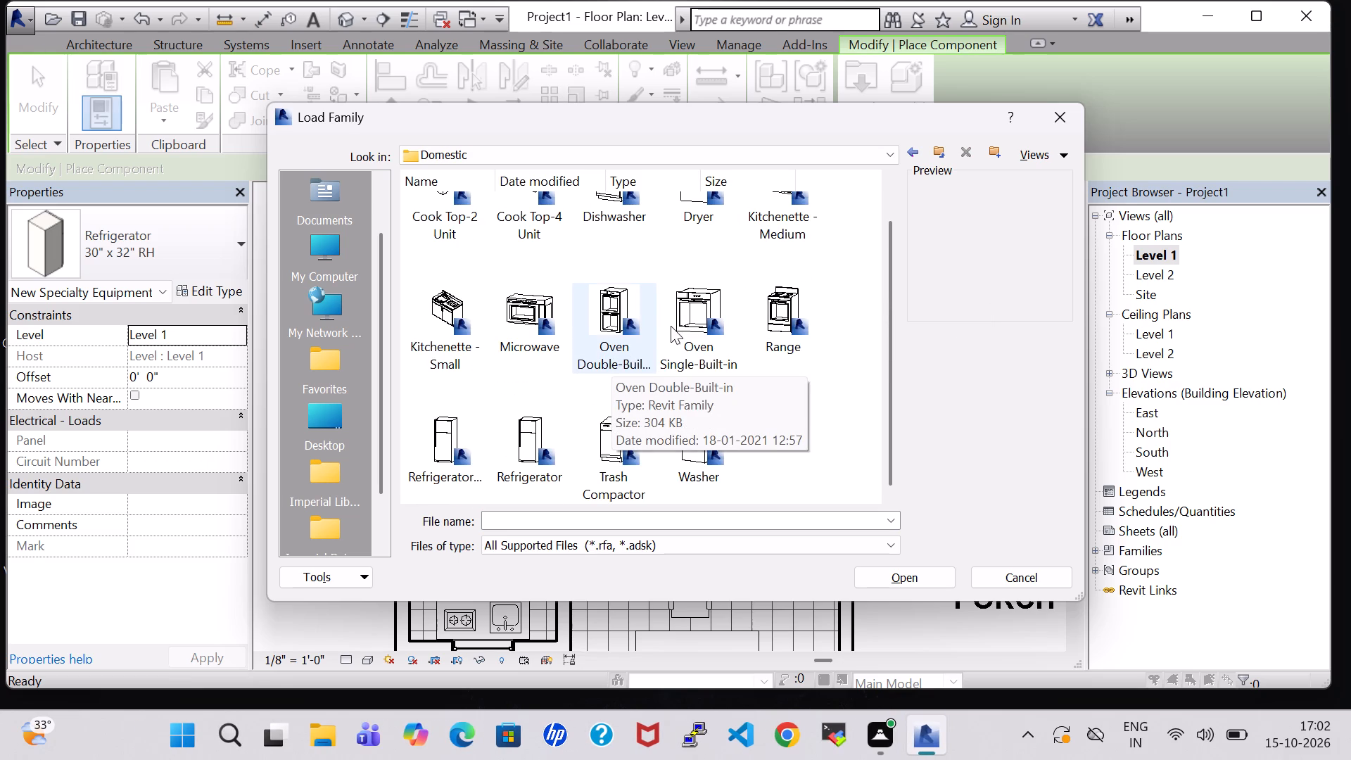
{"action": "left_click", "coordinate": [628, 331]}
{"action": "left_click", "coordinate": [920, 581]}
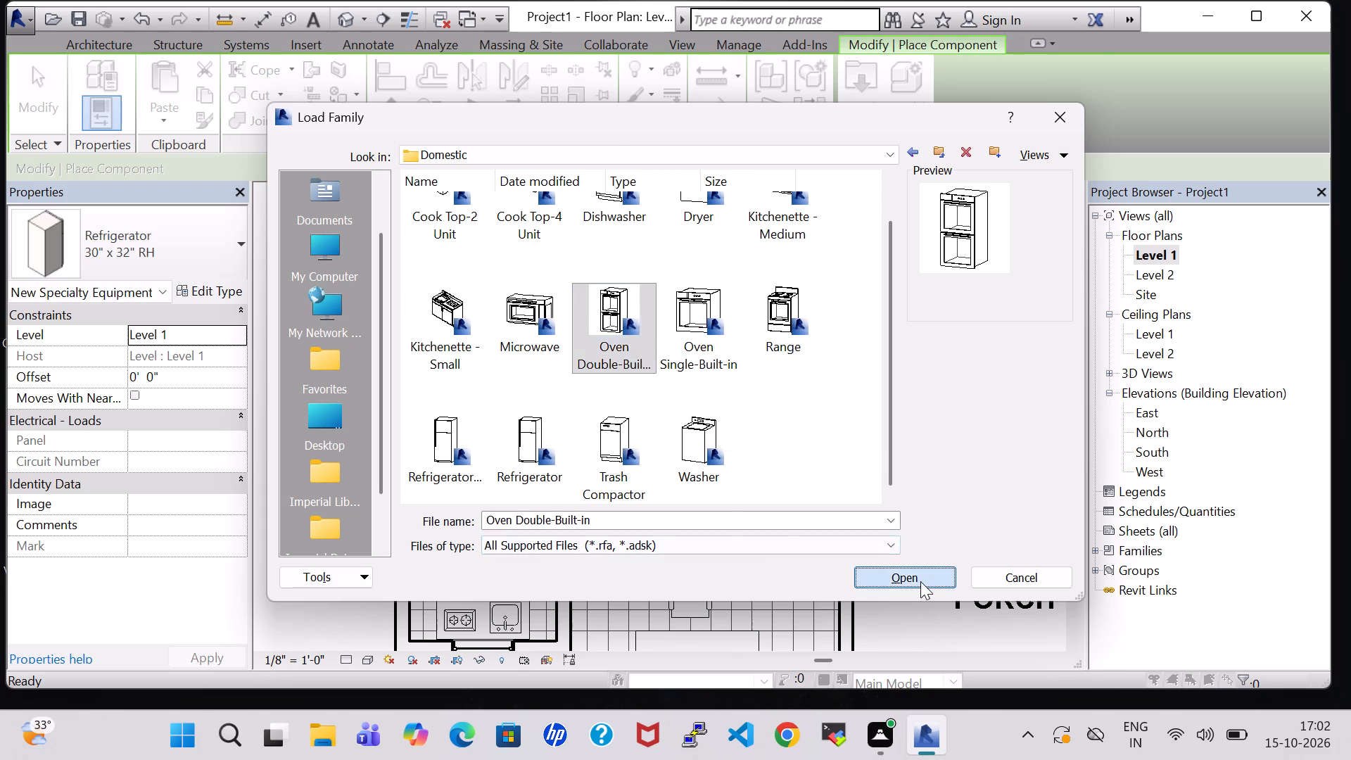
Rotate the double oven and place it near the kitchen's outer wall, between the refrigerator and the kitchenette.
{"action": "key", "text": "space"}
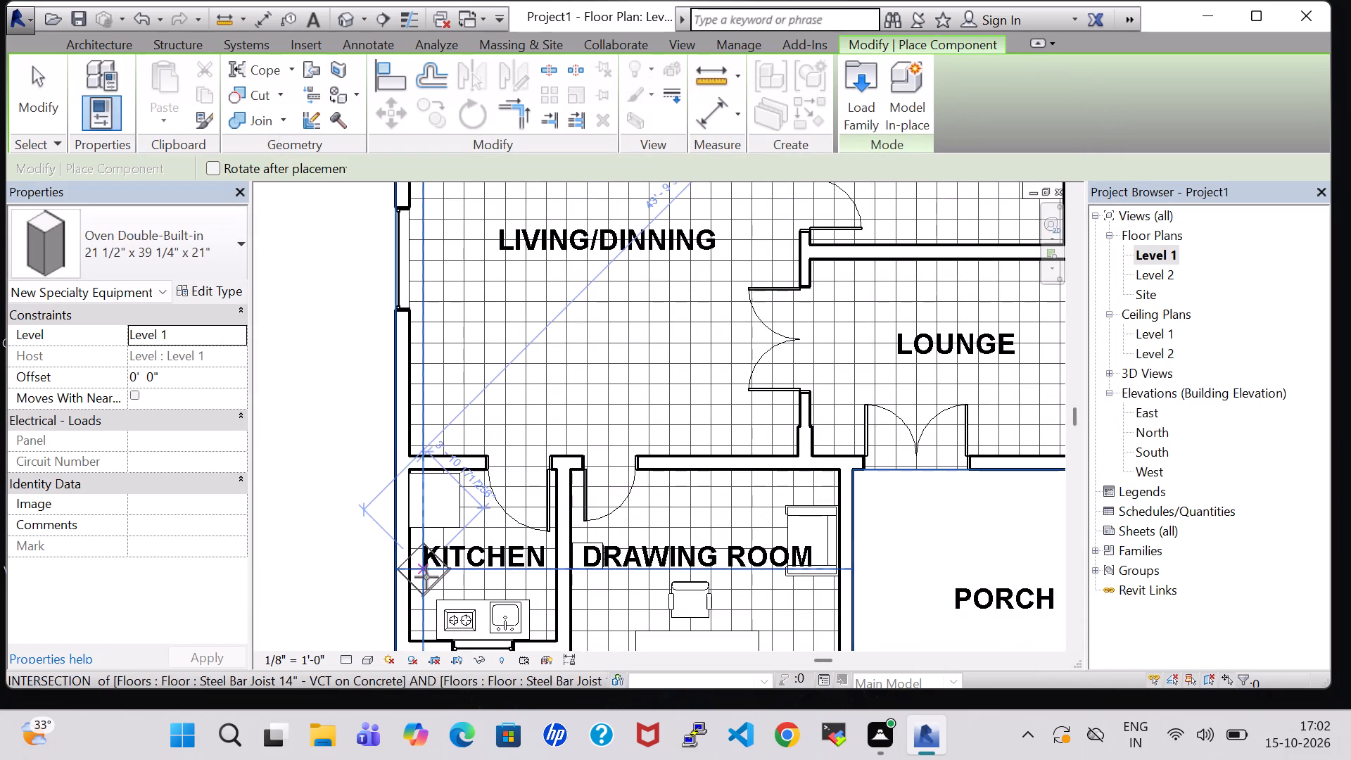
{"action": "key", "text": "space"}
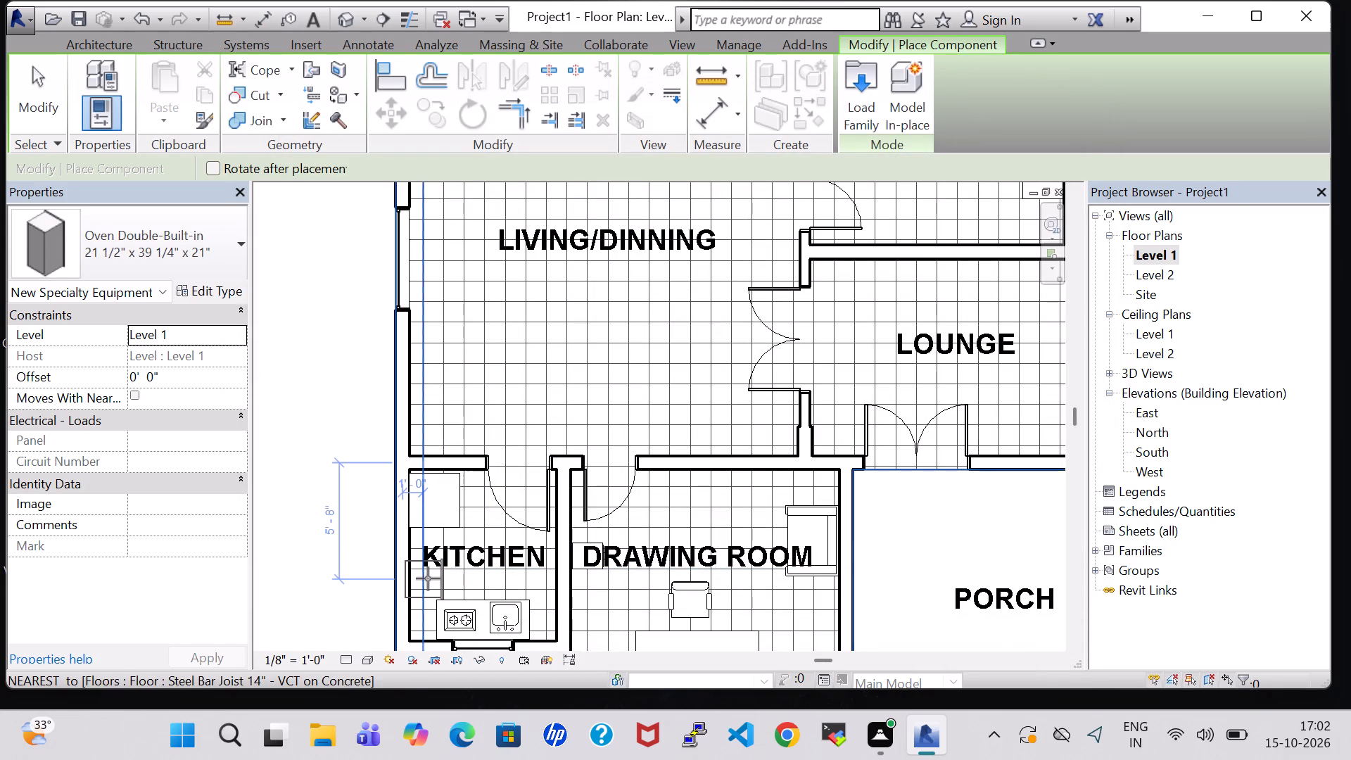
{"action": "scroll", "coordinate": [428, 578], "scroll_direction": "up", "scroll_amount": 2}
{"action": "left_click", "coordinate": [431, 578]}
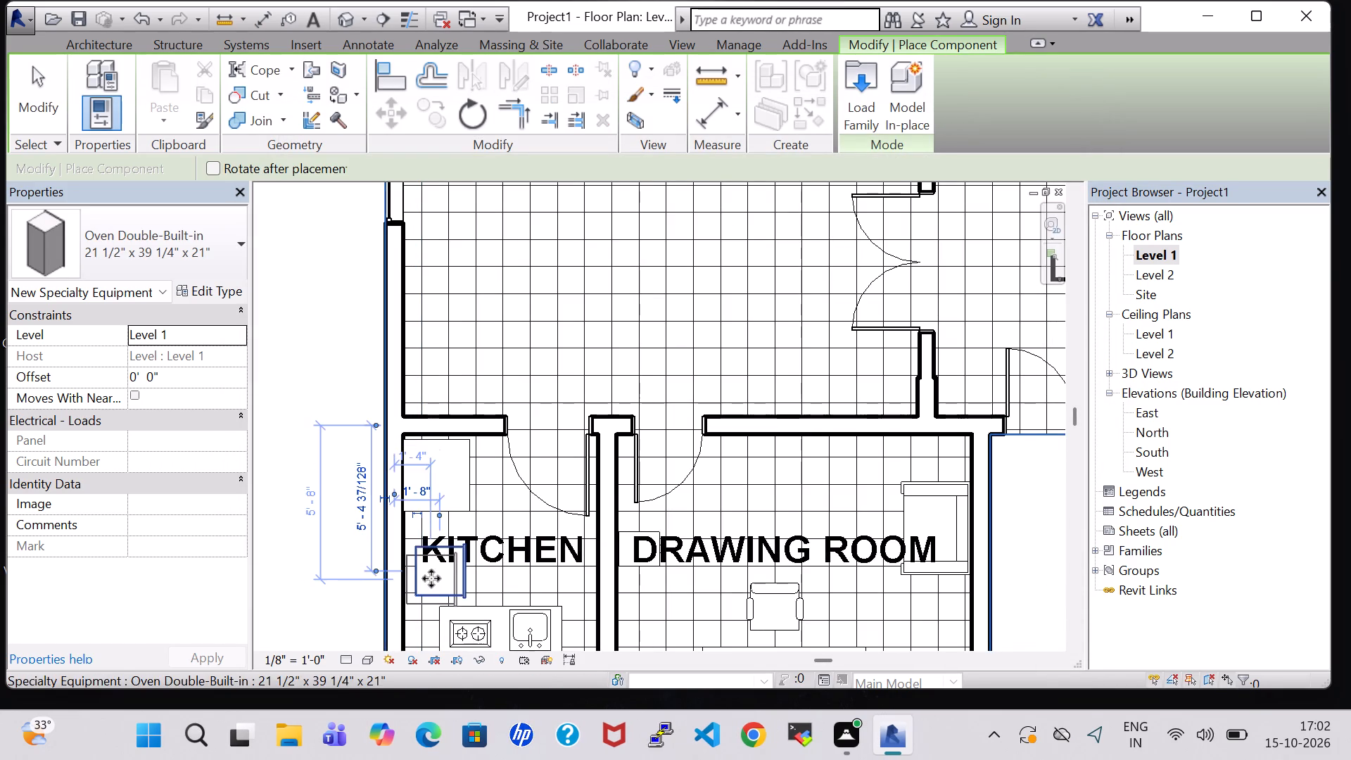
{"action": "key", "text": "Escape"}
{"action": "key", "text": "Escape"}
Nudge the double oven against the kitchen's outer wall and slightly toward the kitchenette.
{"action": "left_click", "coordinate": [457, 566]}
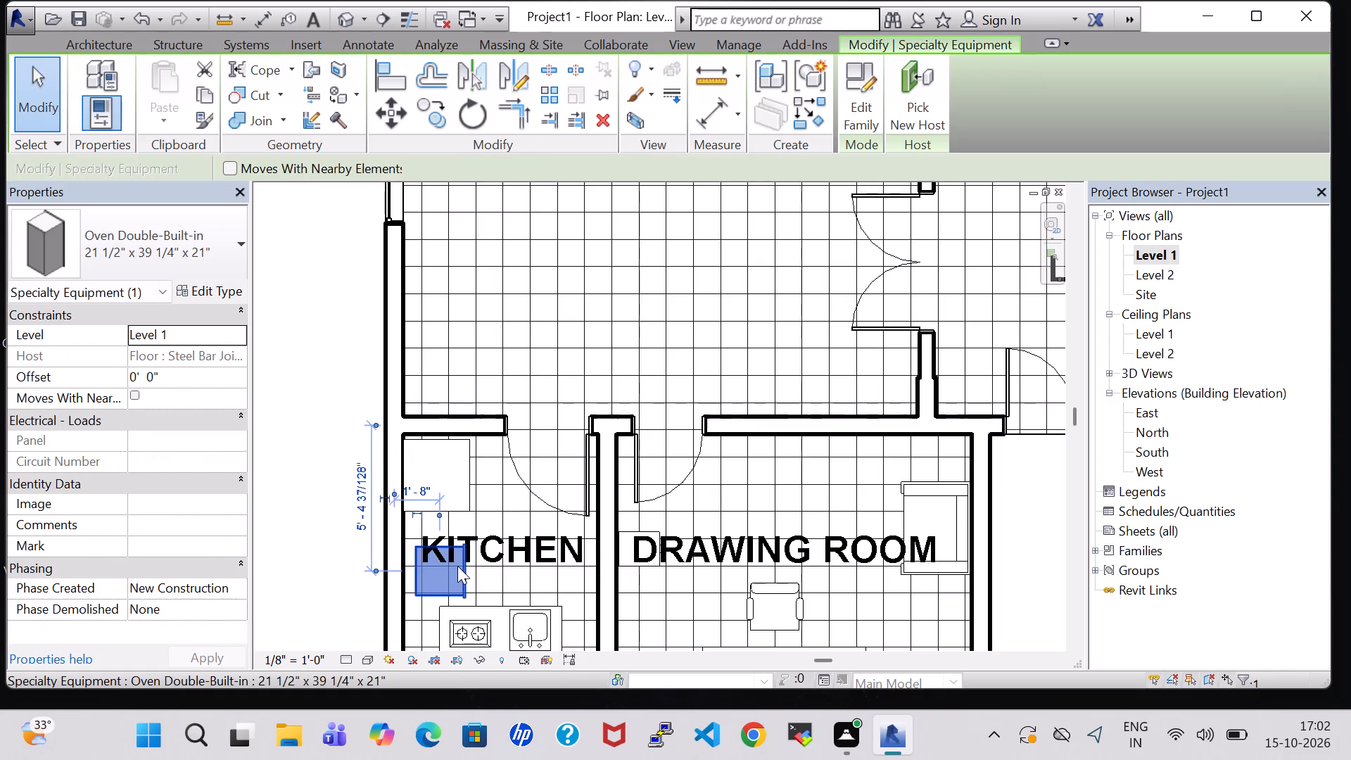
{"action": "key", "text": "Left"}
{"action": "key", "text": "Left"}
{"action": "key", "text": "Down"}
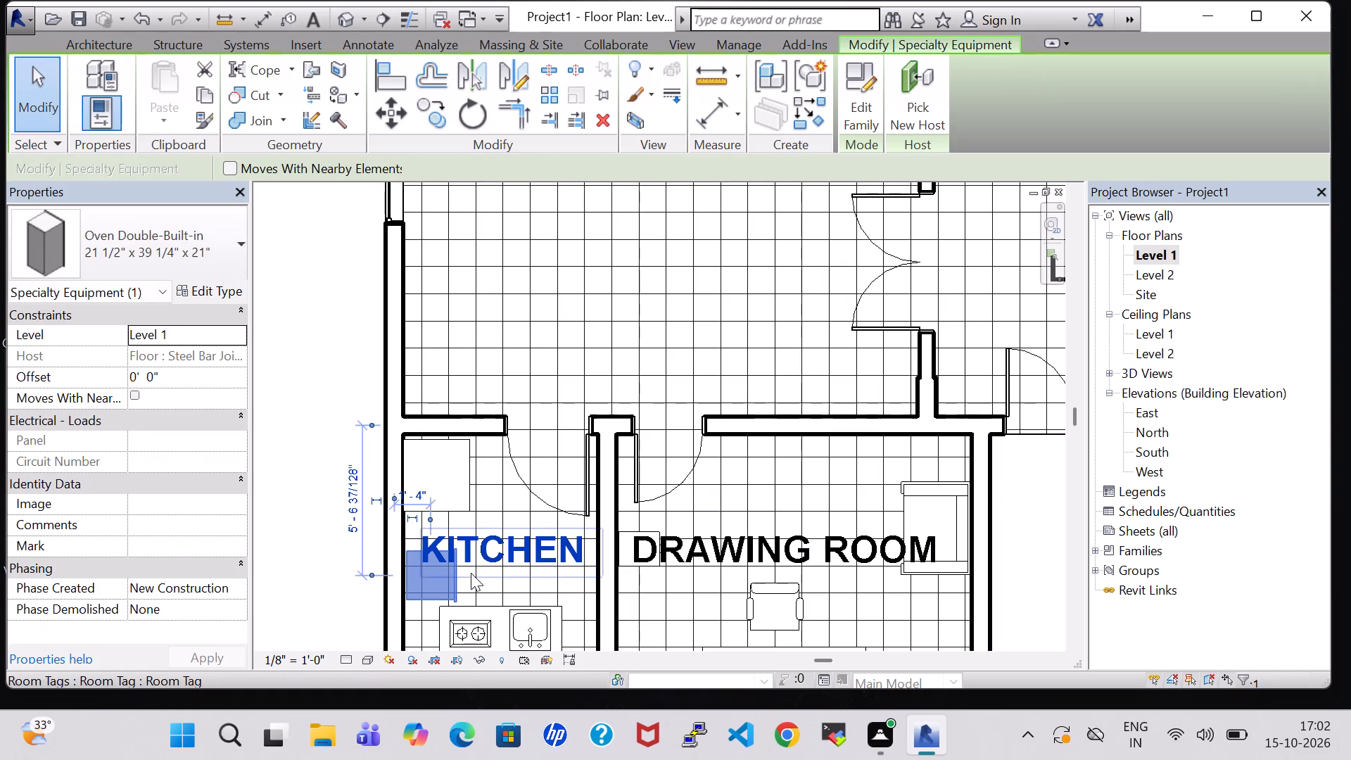
{"action": "key", "text": "Left"}
{"action": "key", "text": "Right"}
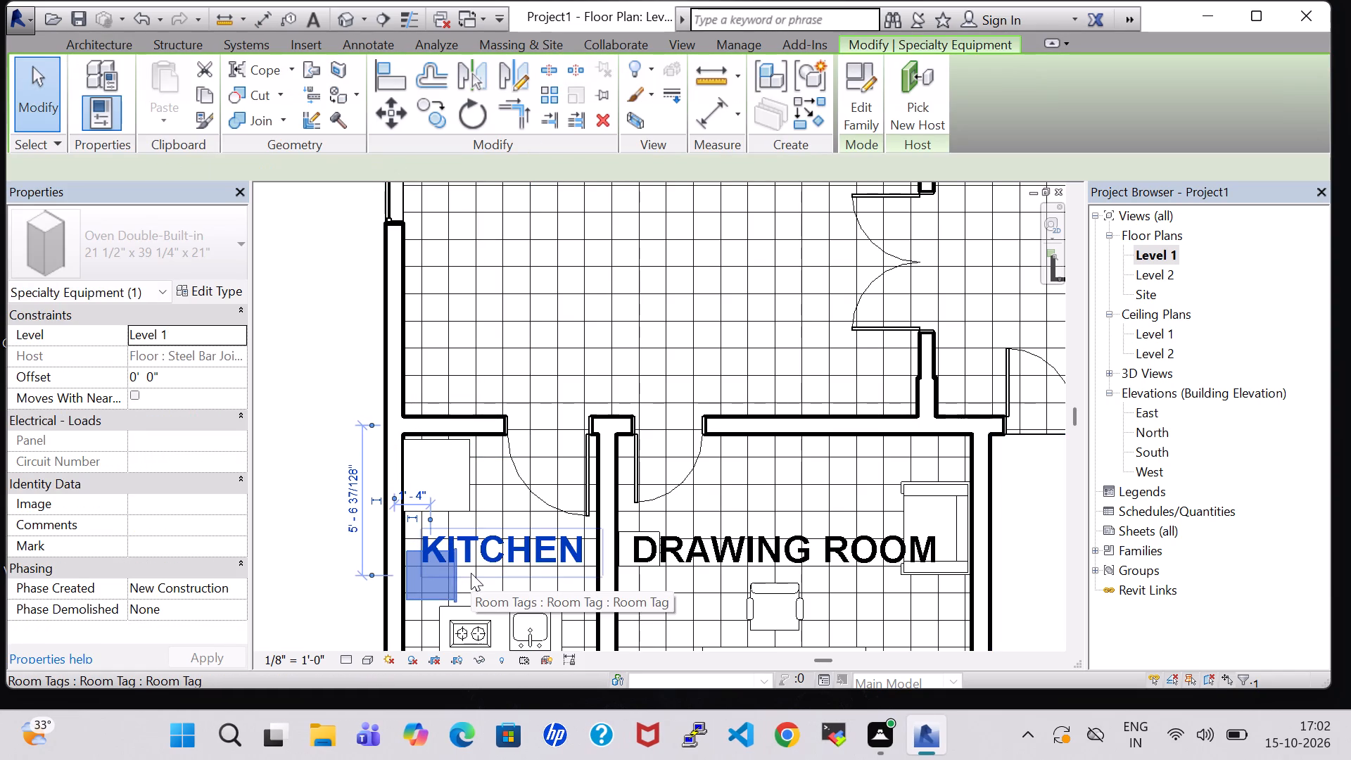
{"action": "left_click", "coordinate": [302, 327]}
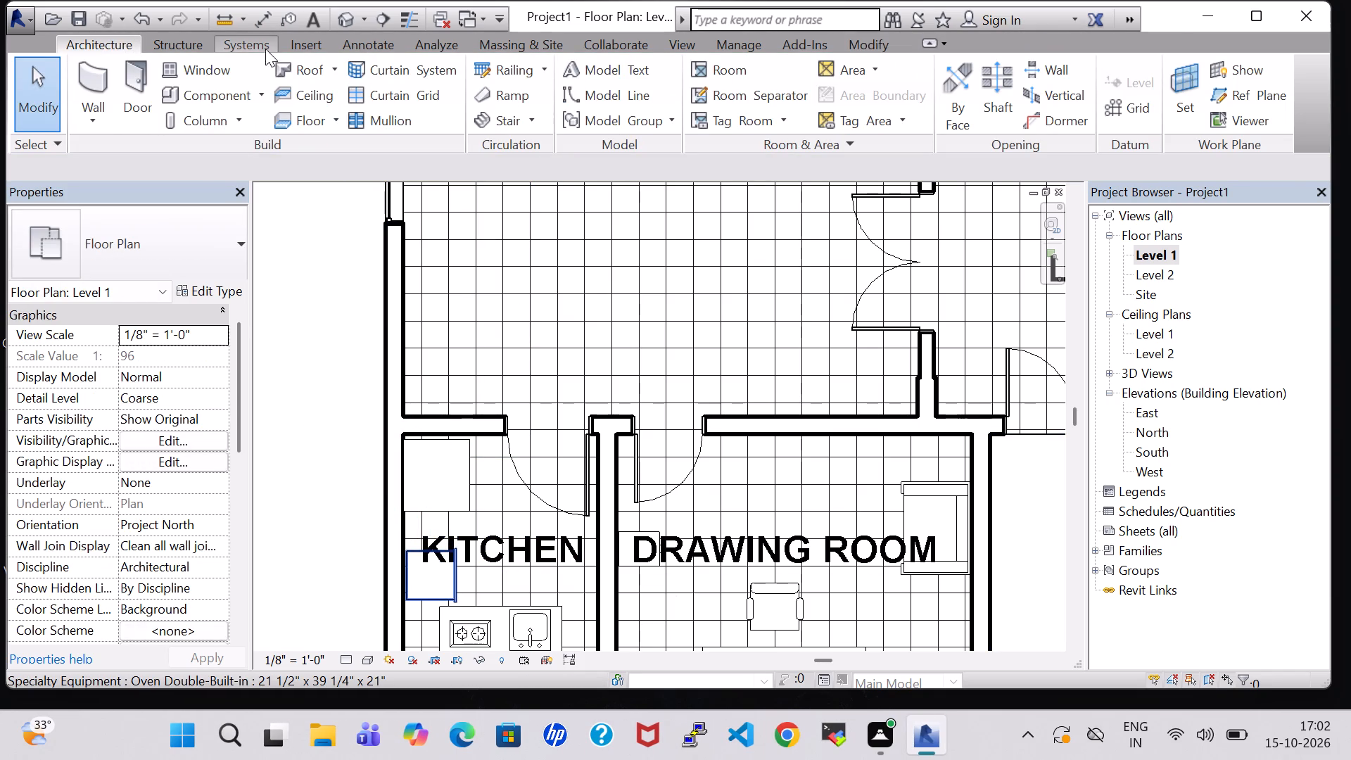
In the 3D view, nudge the kitchenette unit along the window wall, away from the double oven.
{"action": "left_click", "coordinate": [336, 23]}
{"action": "scroll", "coordinate": [598, 324], "scroll_direction": "down", "scroll_amount": 1}
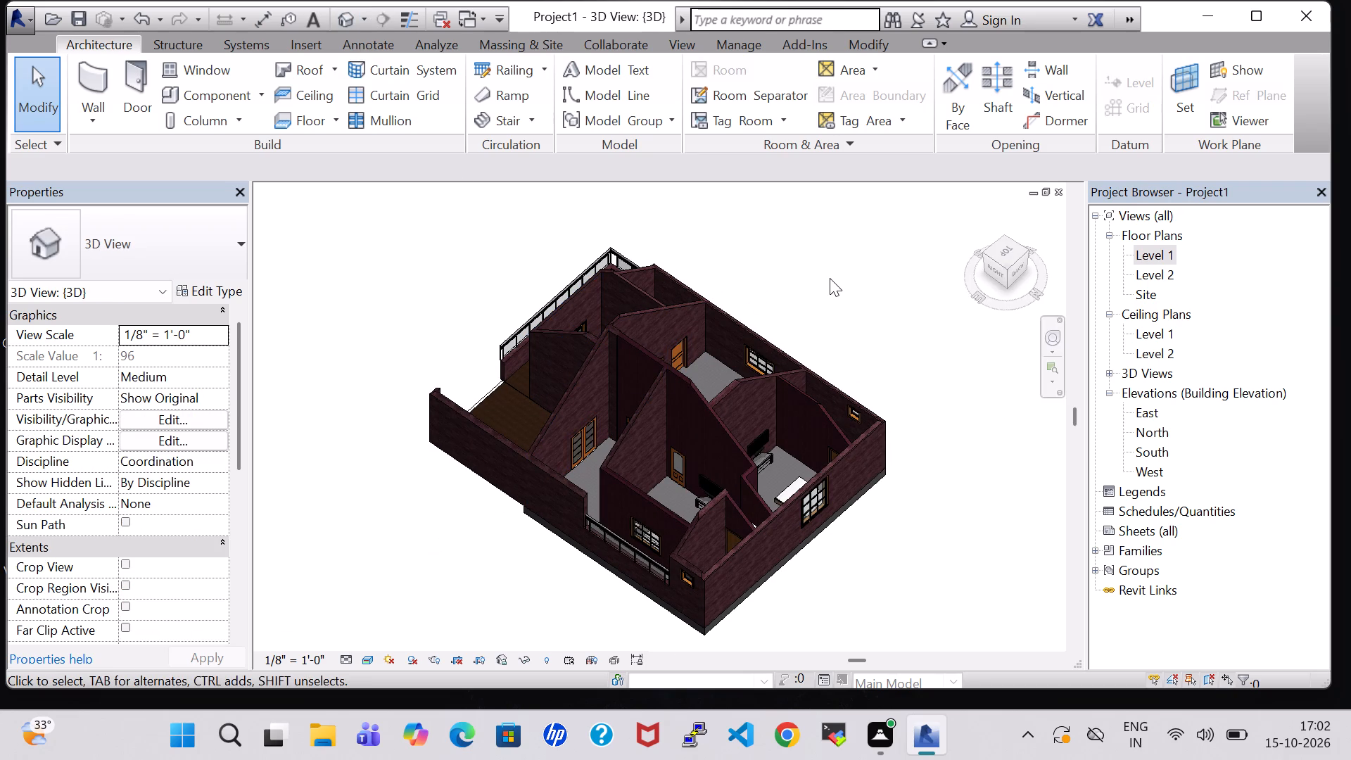
{"action": "middle_click_drag", "start_coordinate": [832, 278], "coordinate": [680, 452], "text": "shift"}
{"action": "middle_click_drag", "start_coordinate": [877, 356], "coordinate": [875, 370], "text": "shift"}
{"action": "scroll", "coordinate": [875, 370], "scroll_direction": "up", "scroll_amount": 8}
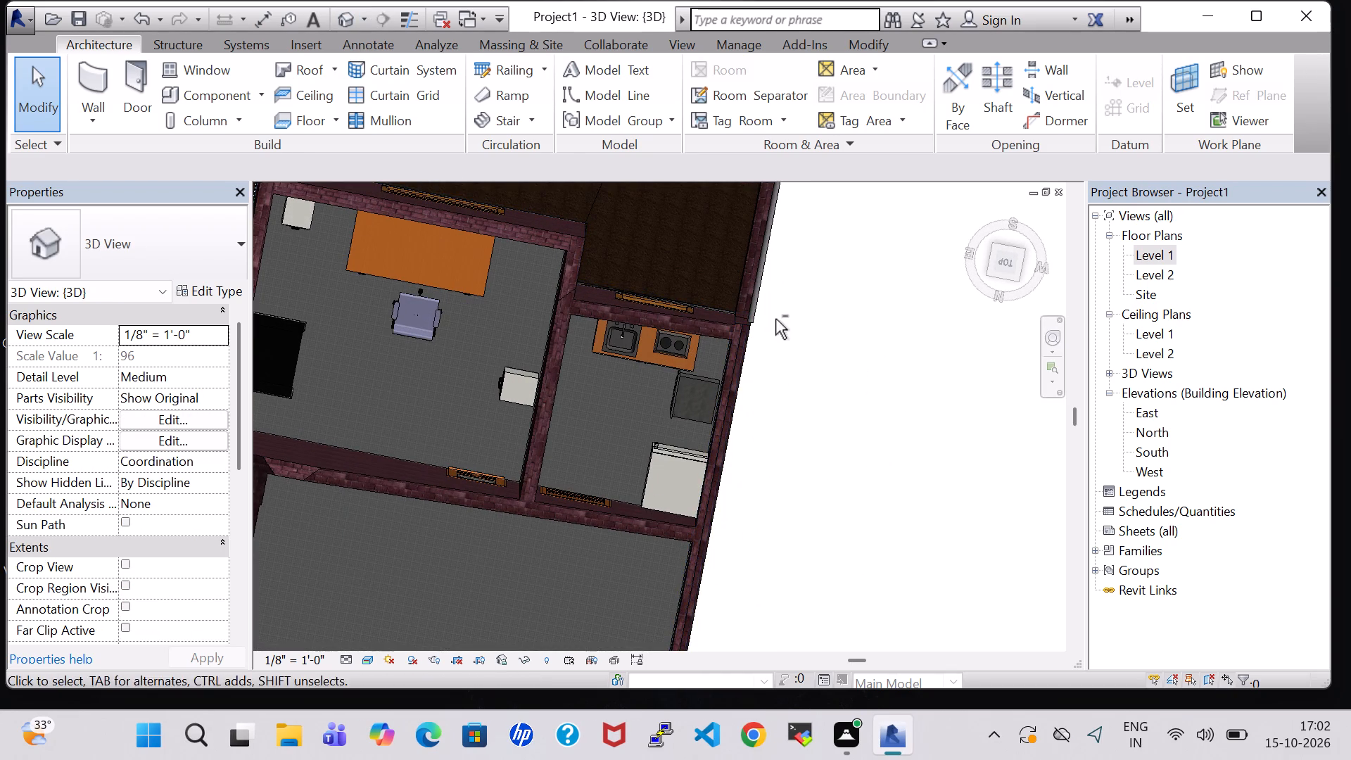
{"action": "middle_click_drag", "start_coordinate": [775, 319], "coordinate": [764, 236], "text": "shift"}
{"action": "middle_click_drag", "start_coordinate": [823, 393], "coordinate": [833, 360]}
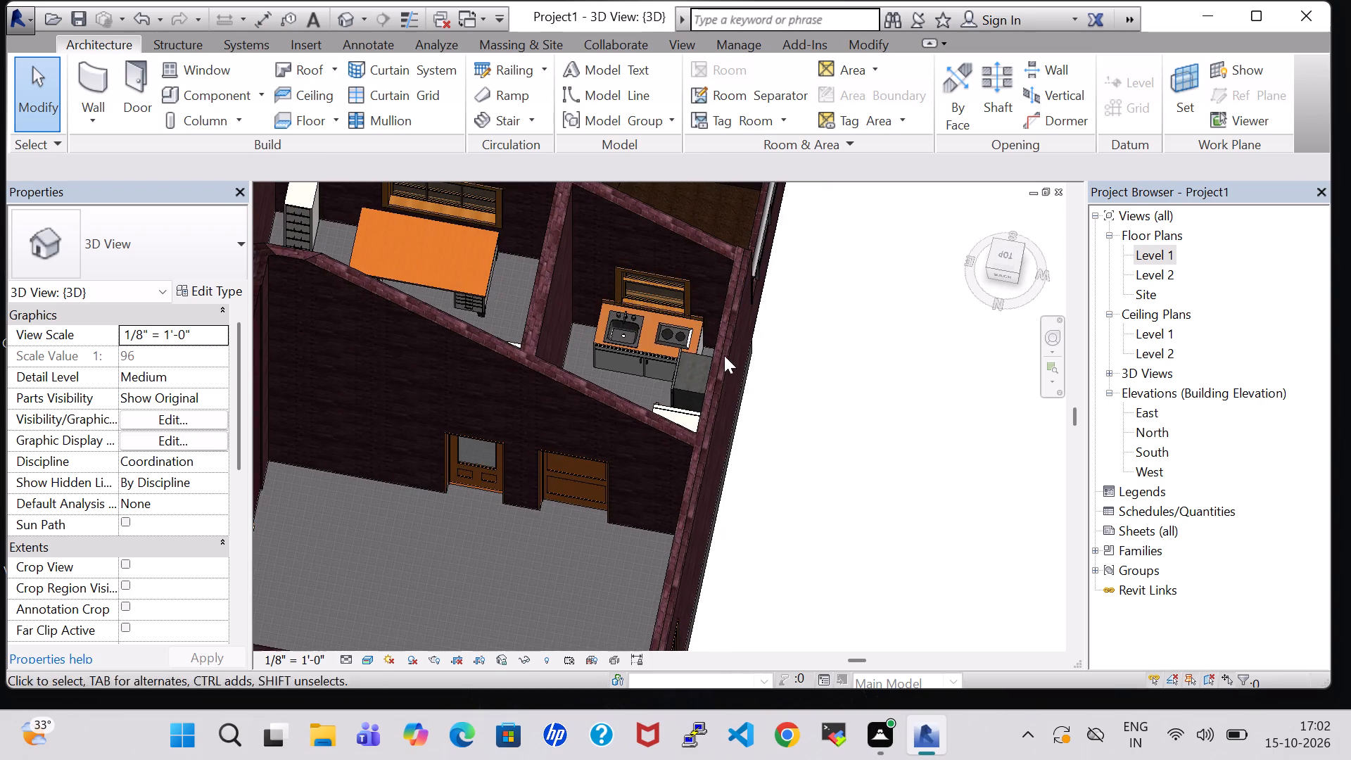
{"action": "left_click", "coordinate": [645, 327]}
{"action": "key", "text": "Left"}
{"action": "key", "text": "Left"}
{"action": "key", "text": "Left"}
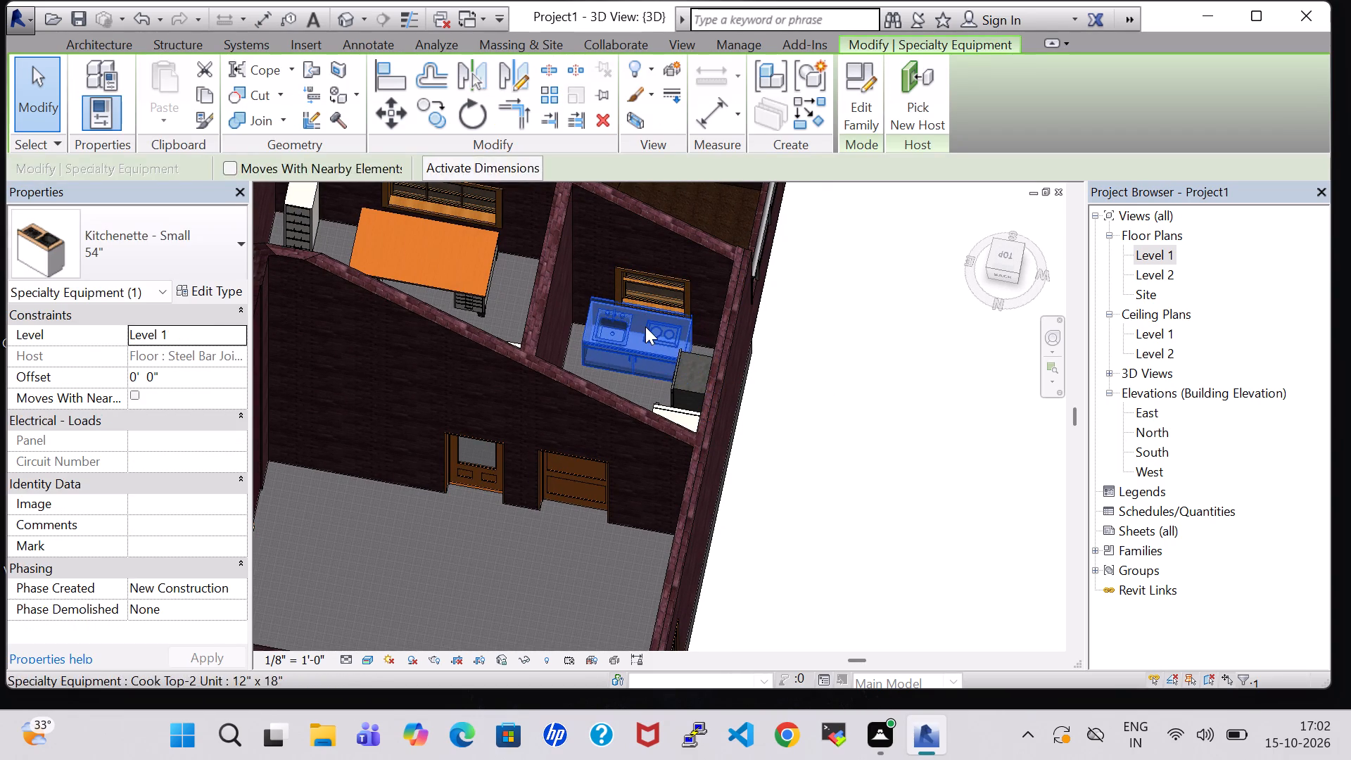
{"action": "key", "text": "Left"}
Raise the kitchen window above the kitchenette to a sill height of about 3' 8".
{"action": "left_click", "coordinate": [687, 293]}
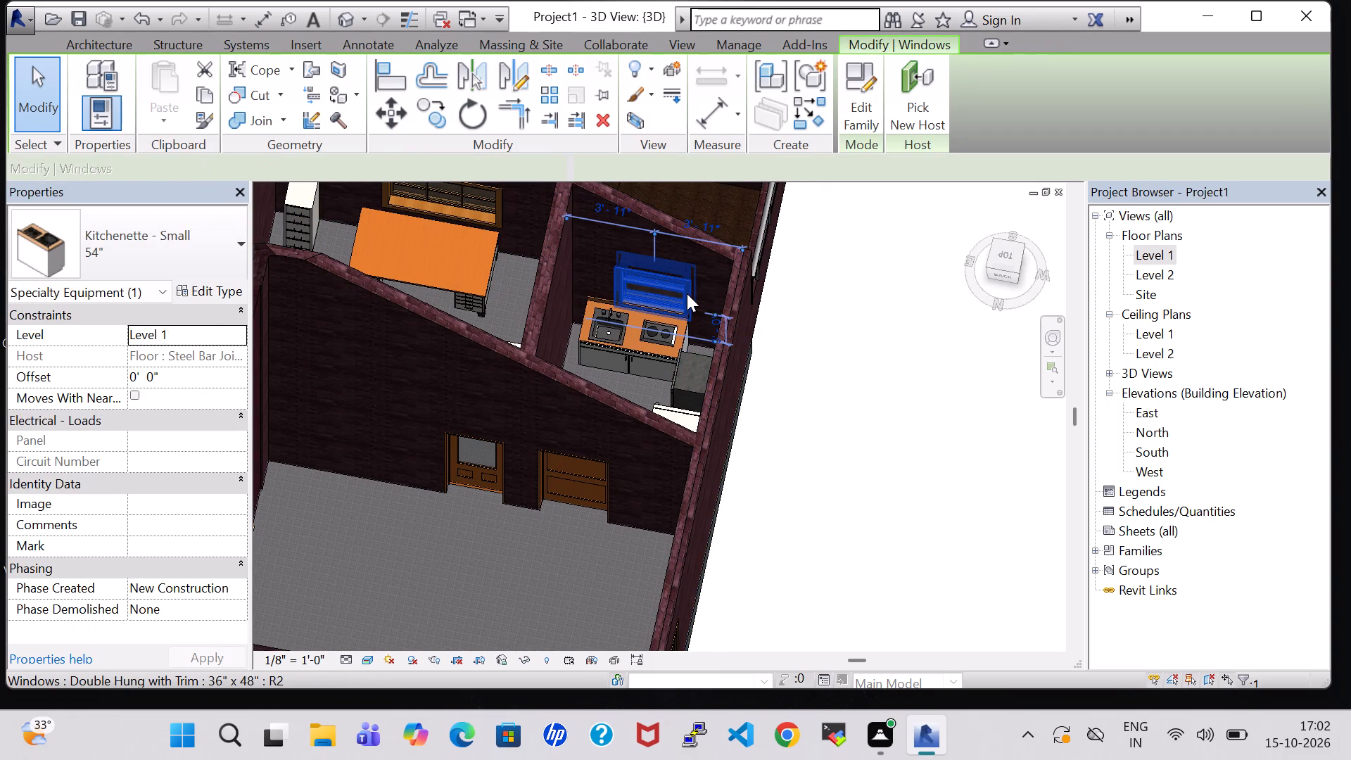
{"action": "key", "text": "Up"}
{"action": "key", "text": "Up"}
{"action": "key", "text": "Up"}
{"action": "key", "text": "Up"}
{"action": "key", "text": "Up"}
{"action": "key", "text": "Up"}
{"action": "key", "text": "Up"}
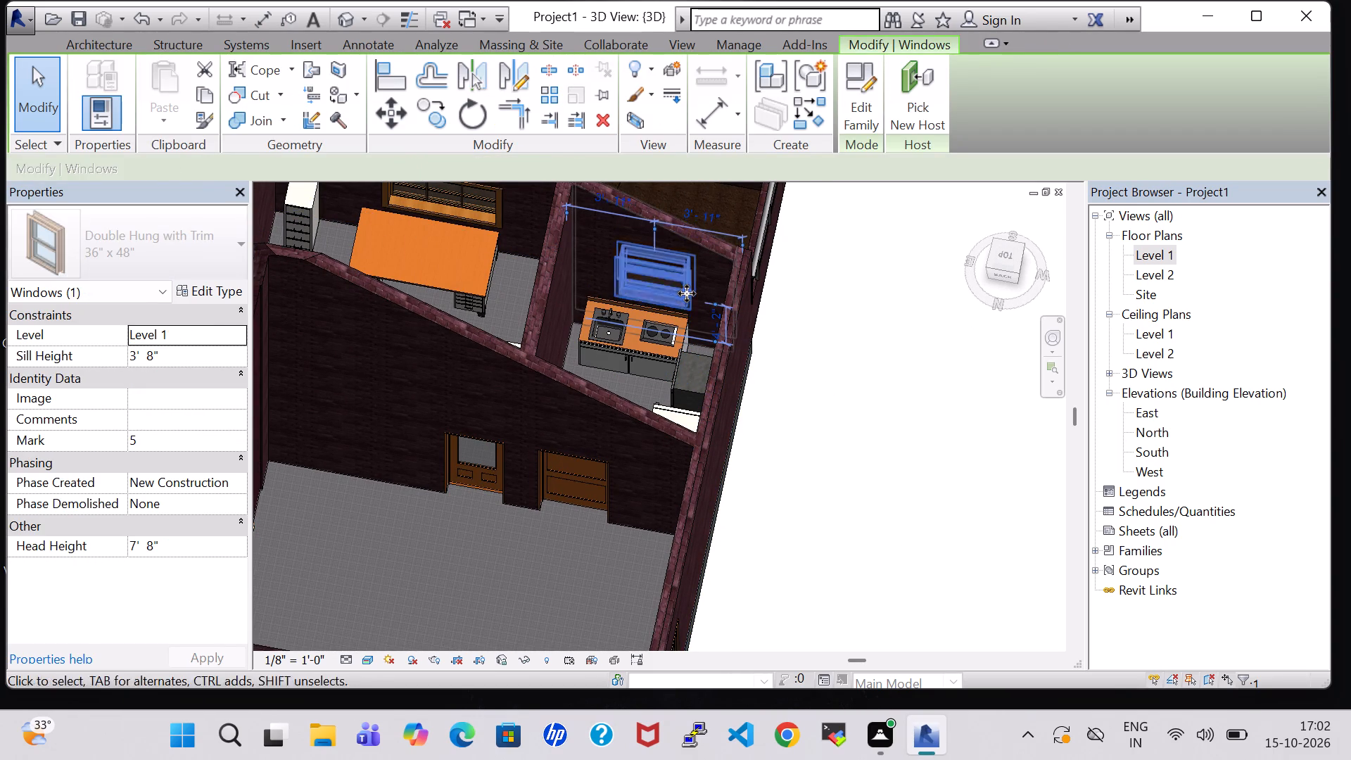
{"action": "left_click", "coordinate": [888, 404]}
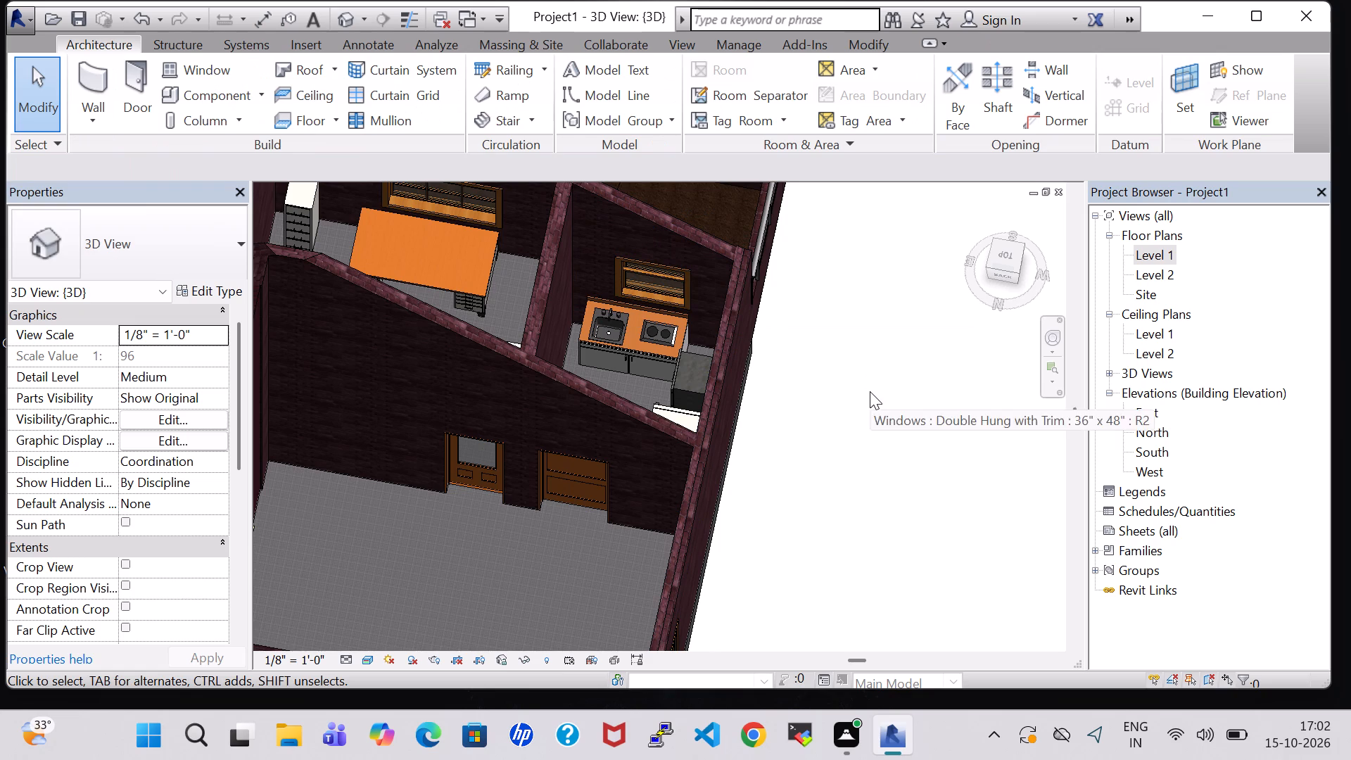
In the 3D view, rotate the refrigerator in place in the kitchen corner.
{"action": "middle_click_drag", "start_coordinate": [870, 391], "coordinate": [882, 339], "text": "shift"}
{"action": "middle_click_drag", "start_coordinate": [789, 330], "coordinate": [861, 430], "text": "shift"}
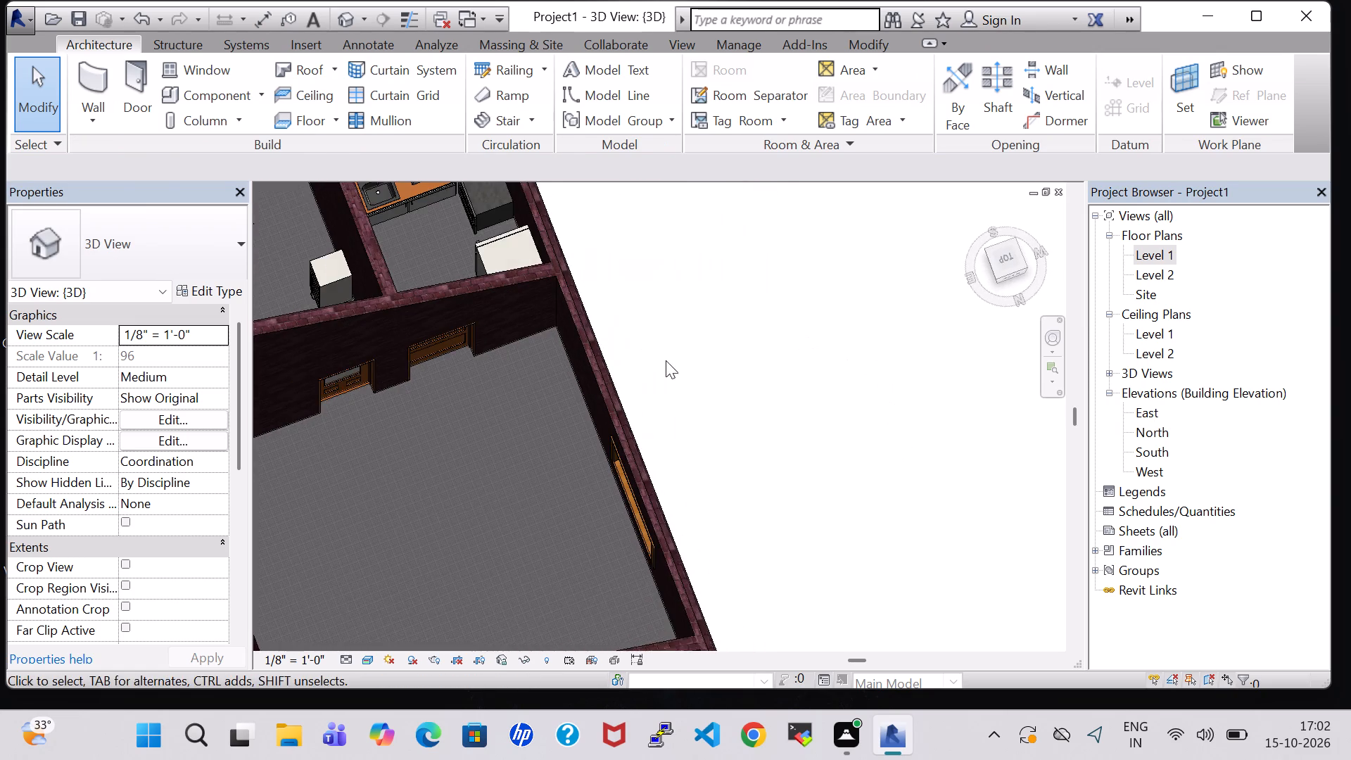
{"action": "middle_click_drag", "start_coordinate": [666, 360], "coordinate": [880, 395]}
{"action": "middle_click_drag", "start_coordinate": [869, 392], "coordinate": [997, 384], "text": "shift"}
{"action": "middle_click_drag", "start_coordinate": [484, 428], "coordinate": [528, 398], "text": "shift"}
{"action": "middle_click_drag", "start_coordinate": [474, 398], "coordinate": [812, 336]}
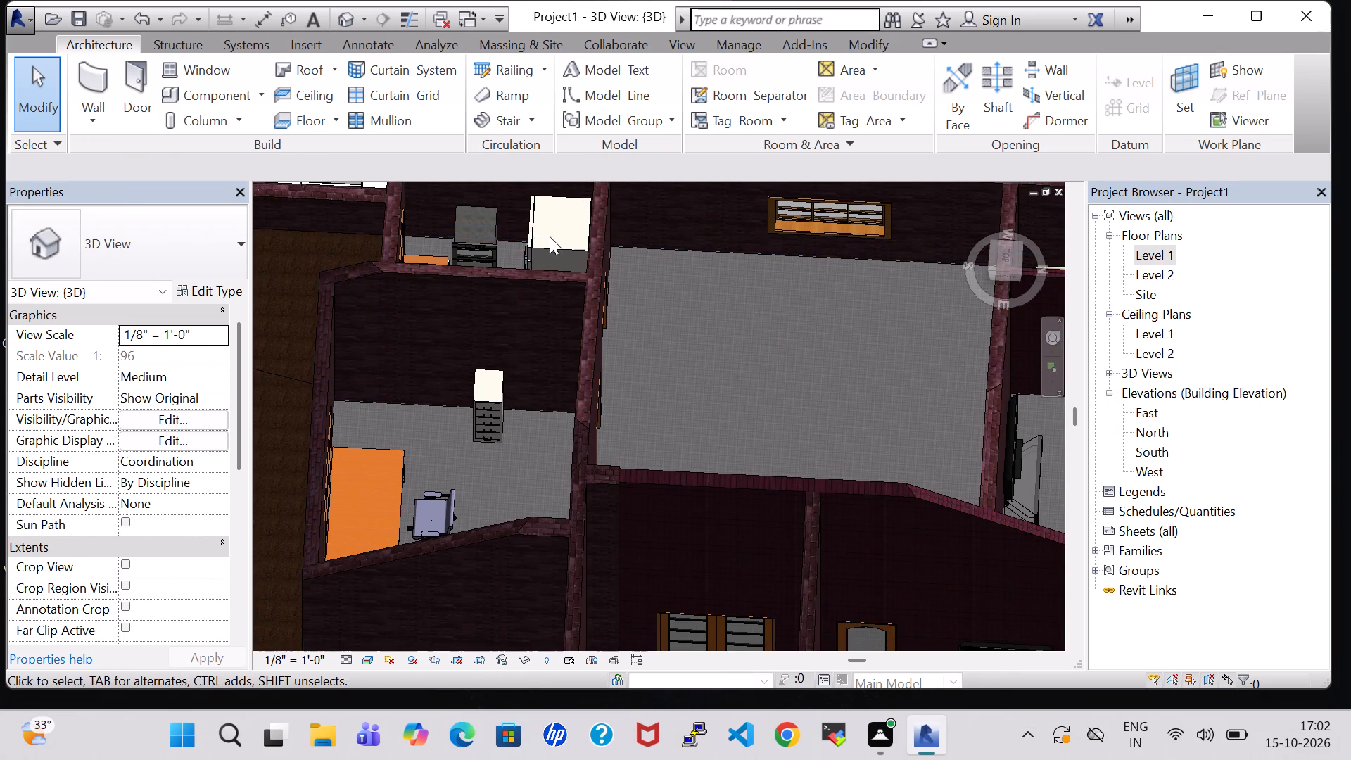
{"action": "left_click", "coordinate": [534, 218]}
{"action": "key", "text": "space"}
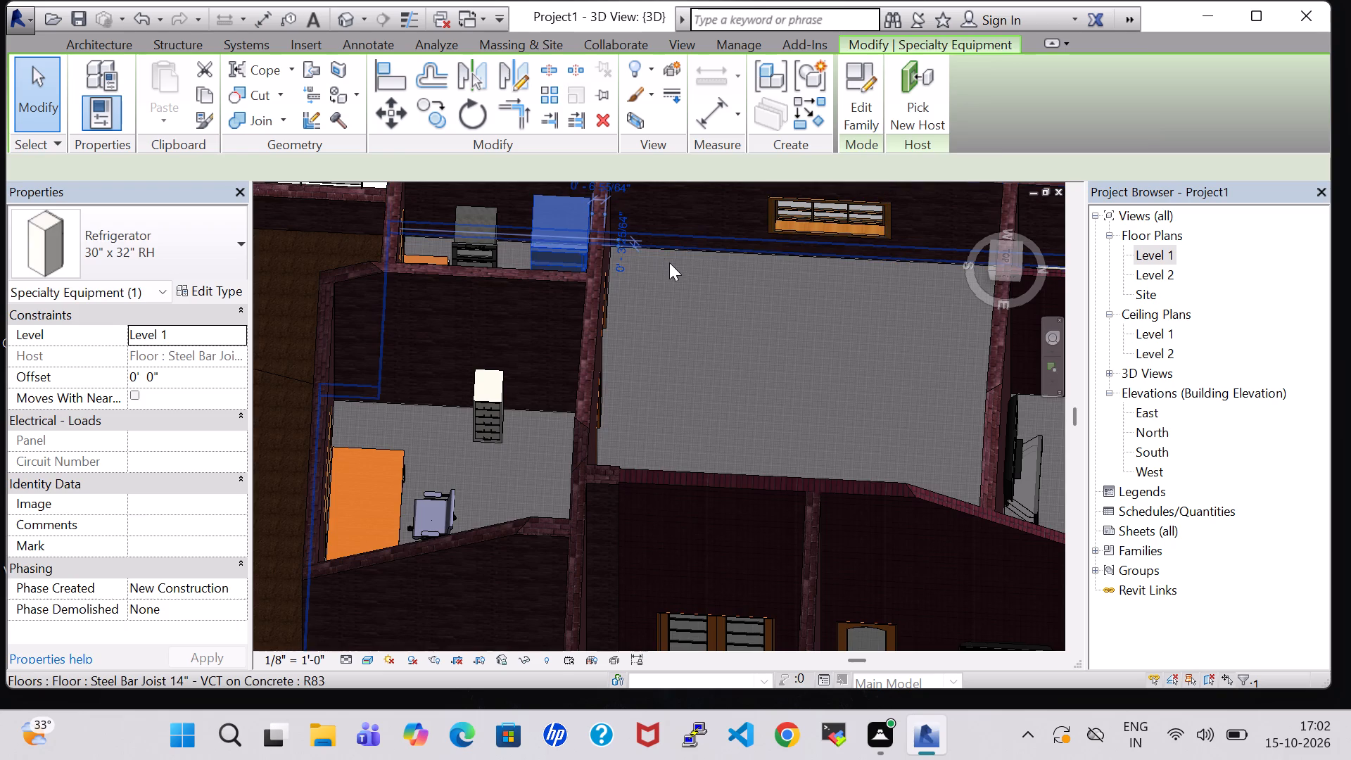
{"action": "left_click", "coordinate": [671, 264]}
{"action": "scroll", "coordinate": [391, 381], "scroll_direction": "down", "scroll_amount": 3}
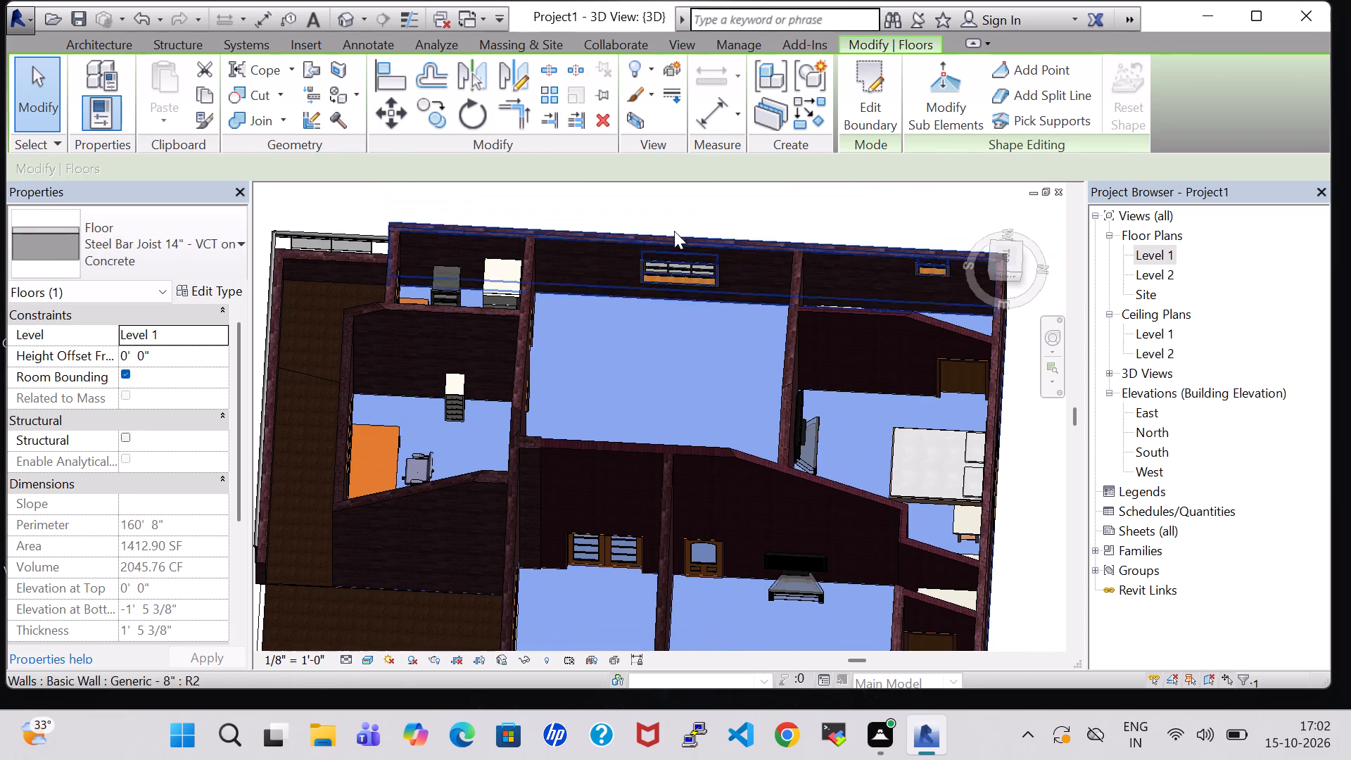
{"action": "left_click", "coordinate": [665, 215]}
{"action": "middle_click_drag", "start_coordinate": [665, 215], "coordinate": [664, 376], "text": "shift"}
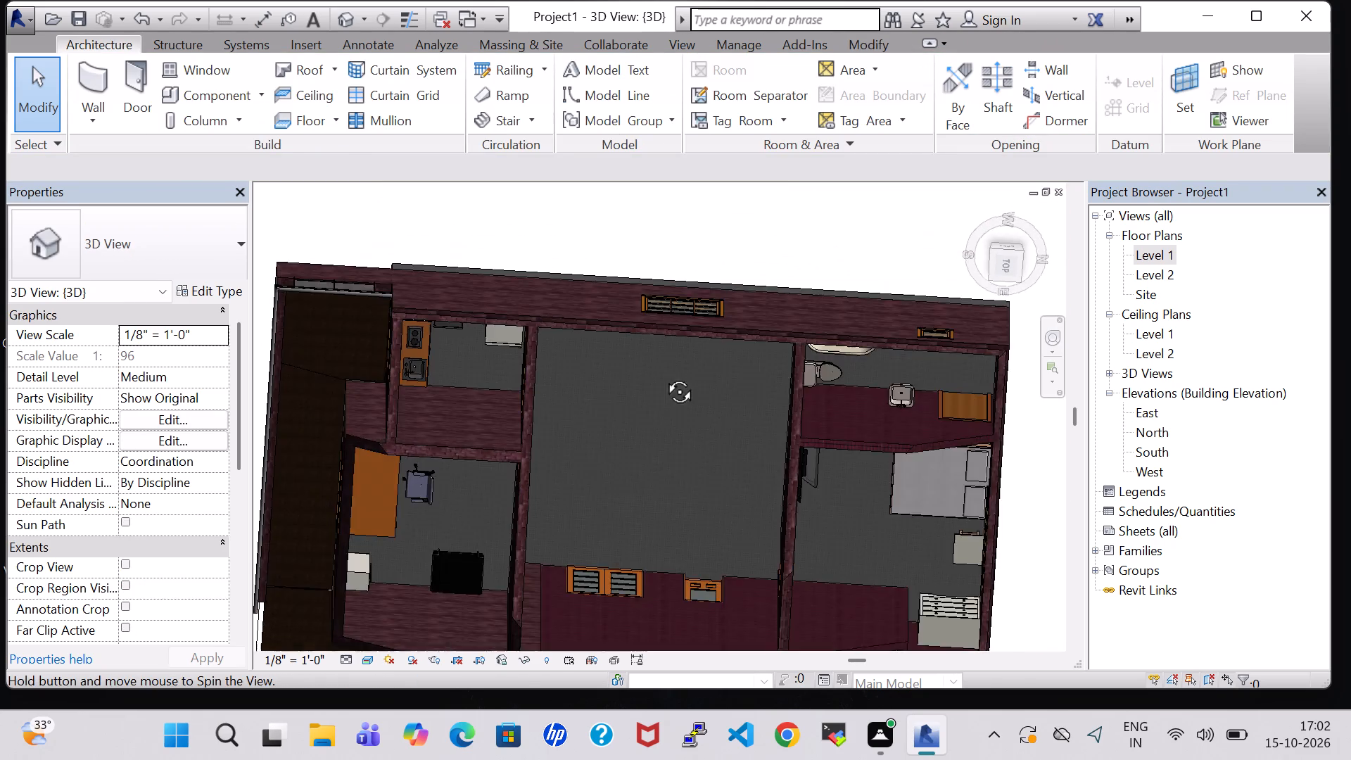
{"action": "middle_click_drag", "start_coordinate": [664, 376], "coordinate": [562, 303], "text": "shift"}
{"action": "middle_click_drag", "start_coordinate": [725, 367], "coordinate": [629, 332], "text": "shift"}
Return to the Level 1 floor plan and look through the loaded component types for another item to place.
{"action": "double_click", "coordinate": [1149, 255]}
{"action": "scroll", "coordinate": [574, 416], "scroll_direction": "down", "scroll_amount": 3}
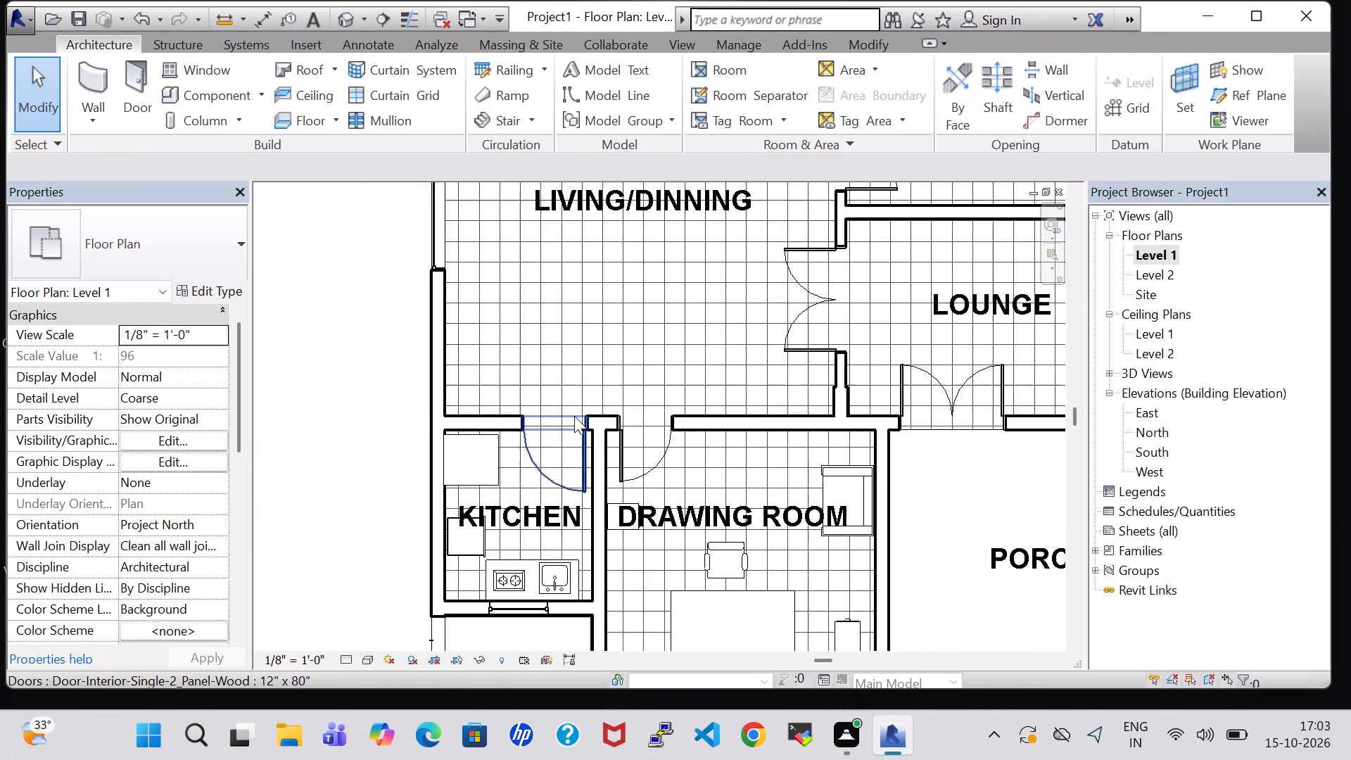
{"action": "middle_click_drag", "start_coordinate": [606, 416], "coordinate": [563, 410]}
{"action": "left_click", "coordinate": [186, 90]}
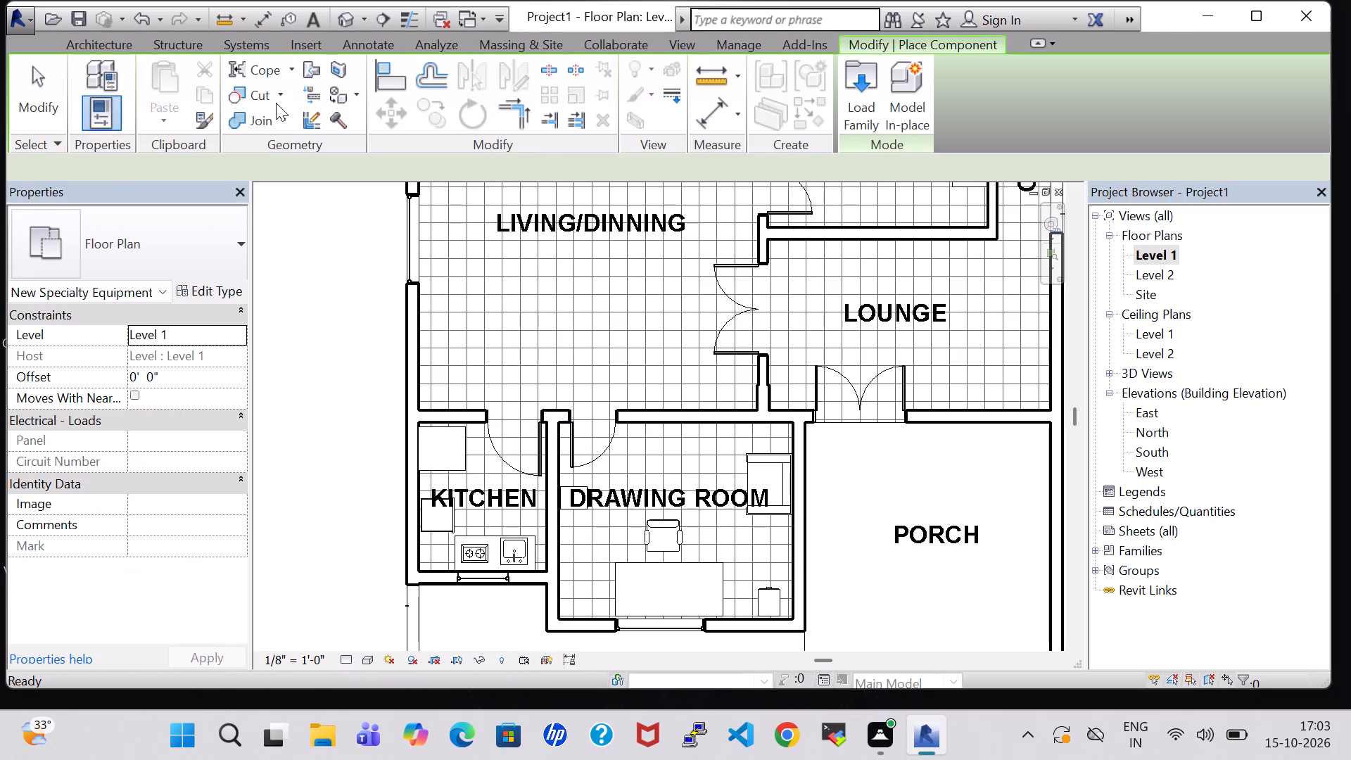
{"action": "left_click", "coordinate": [213, 253]}
{"action": "scroll", "coordinate": [141, 452], "scroll_direction": "down", "scroll_amount": 3}
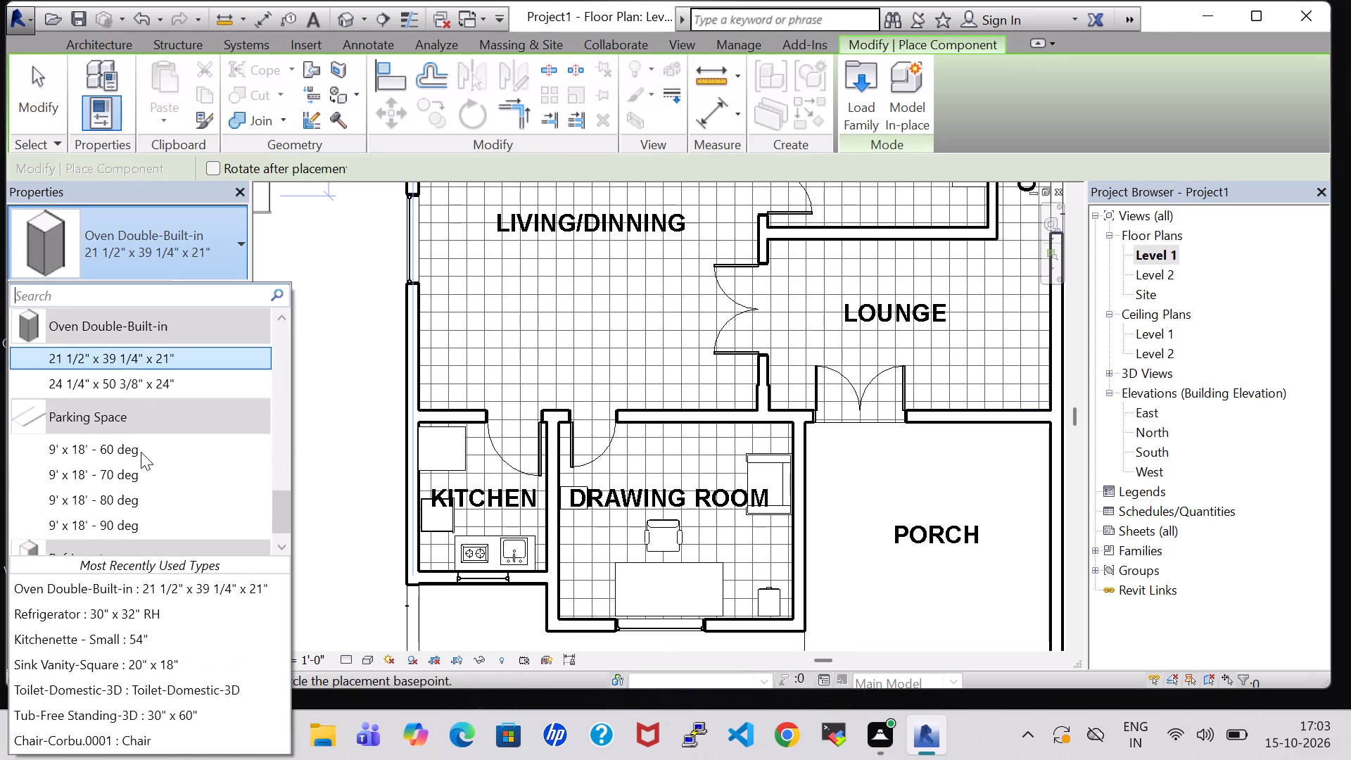
{"action": "scroll", "coordinate": [141, 452], "scroll_direction": "down", "scroll_amount": 4}
{"action": "scroll", "coordinate": [141, 452], "scroll_direction": "up", "scroll_amount": 7}
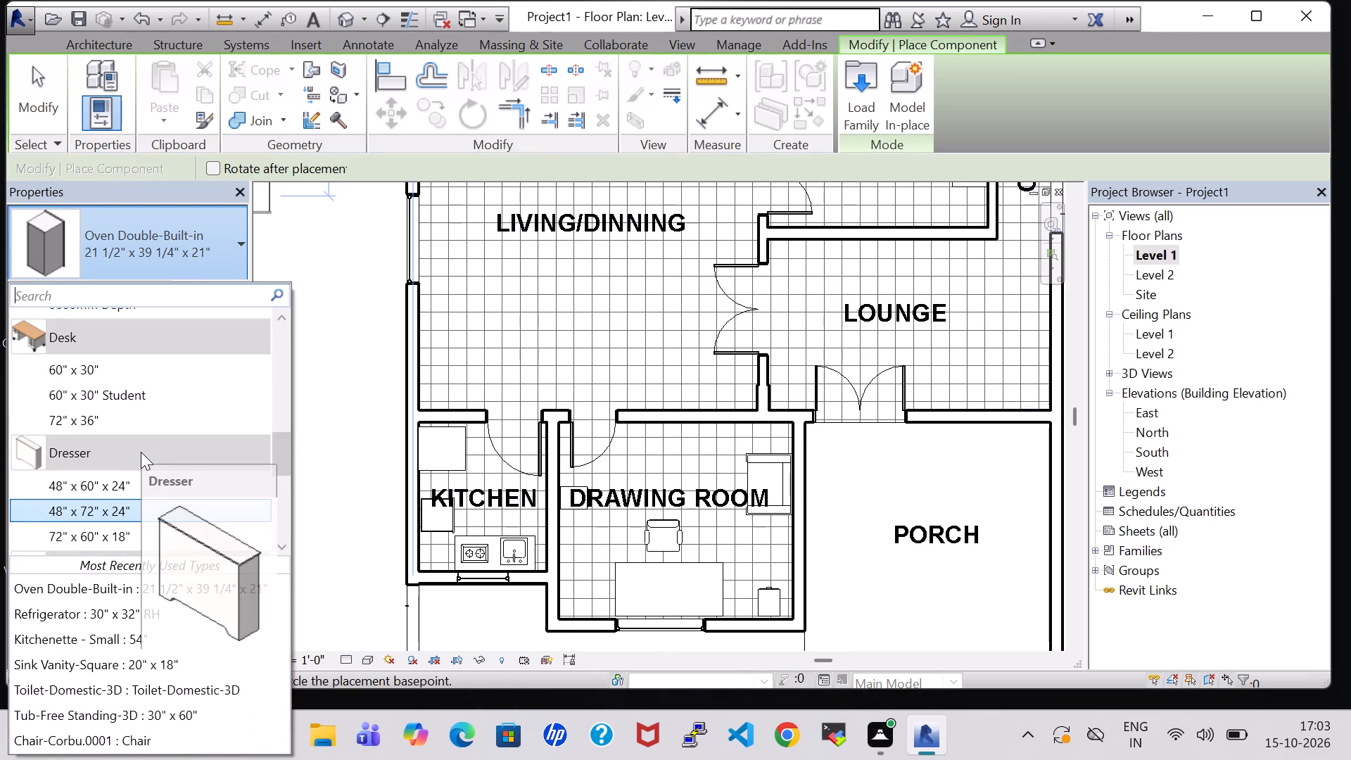
{"action": "scroll", "coordinate": [141, 452], "scroll_direction": "up", "scroll_amount": 11}
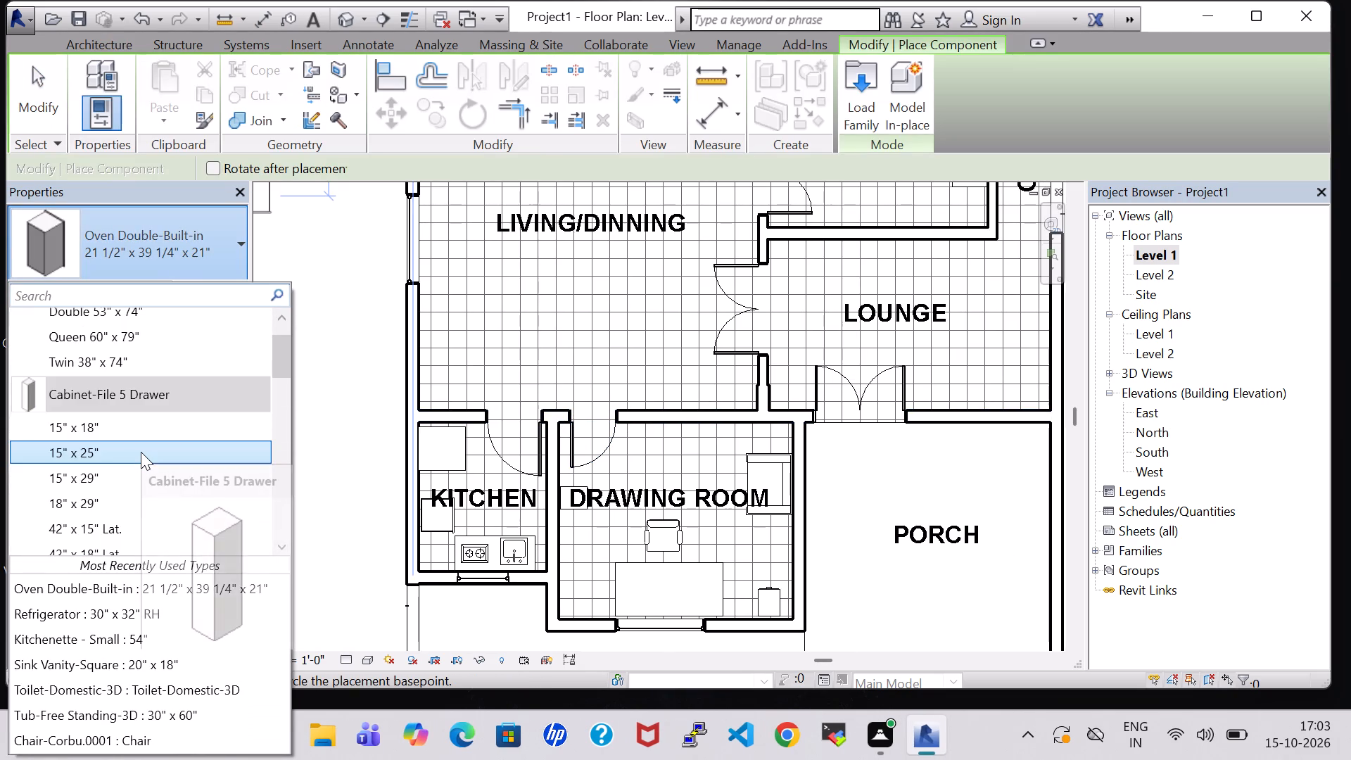
{"action": "scroll", "coordinate": [141, 452], "scroll_direction": "up", "scroll_amount": 2}
{"action": "scroll", "coordinate": [141, 452], "scroll_direction": "down", "scroll_amount": 11}
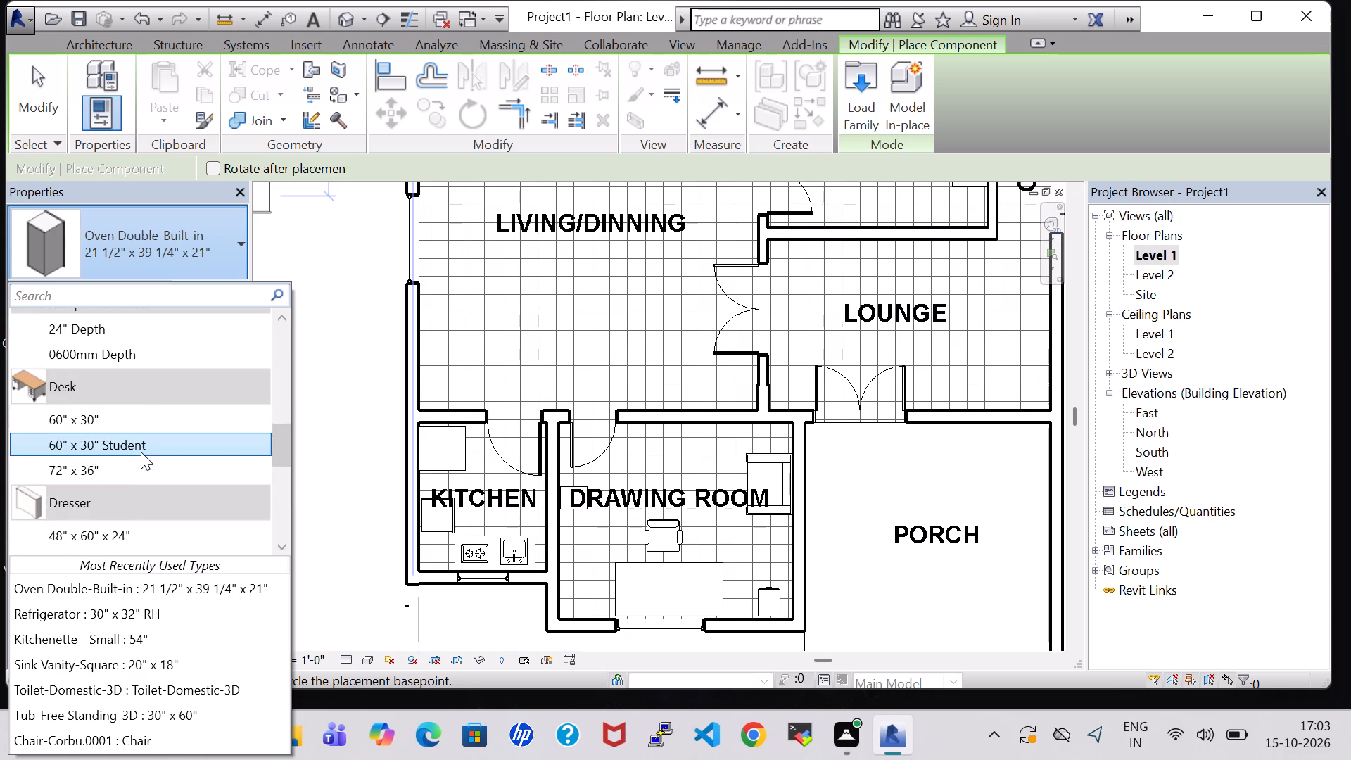
{"action": "scroll", "coordinate": [141, 452], "scroll_direction": "down", "scroll_amount": 10}
{"action": "key", "text": "Escape"}
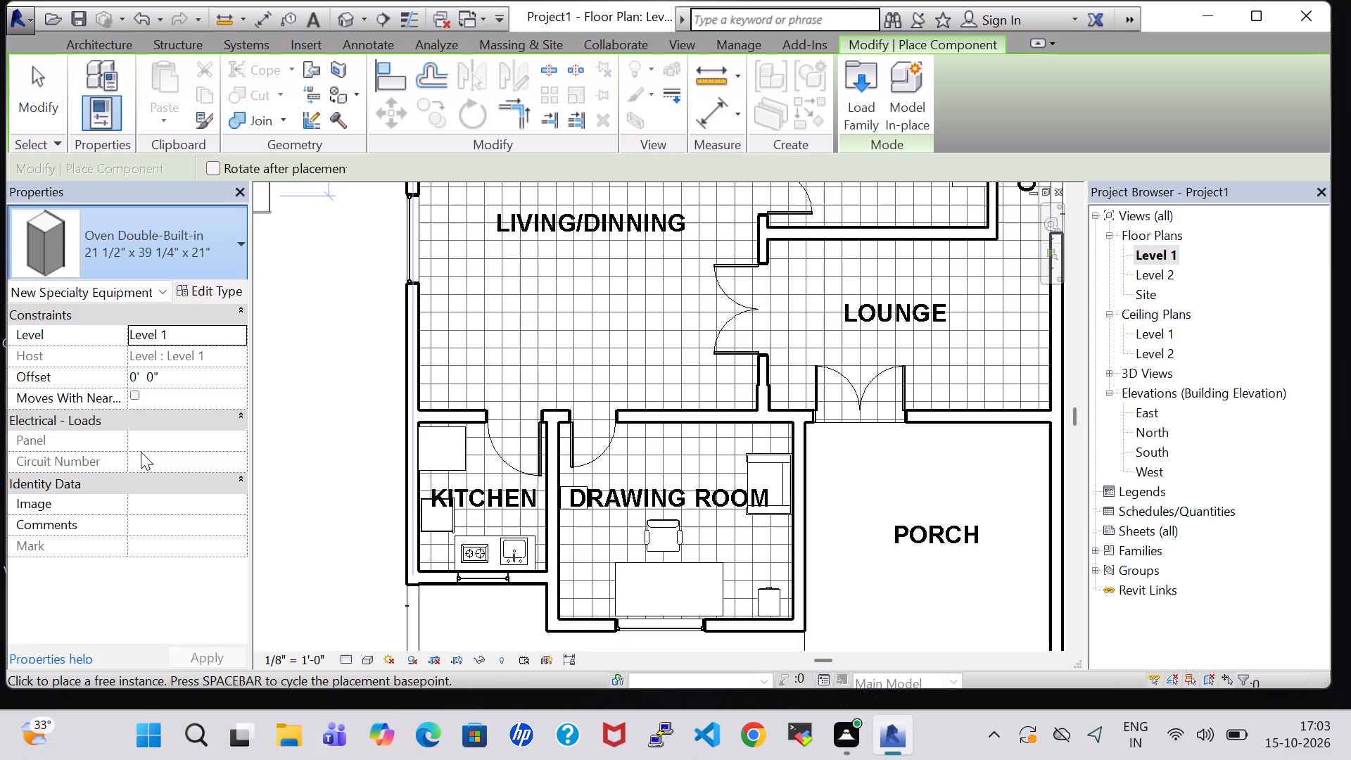
Load the Trash Compactor family from the Domestic folder of Specialty Equipment in the US Imperial library.
{"action": "left_click", "coordinate": [862, 84]}
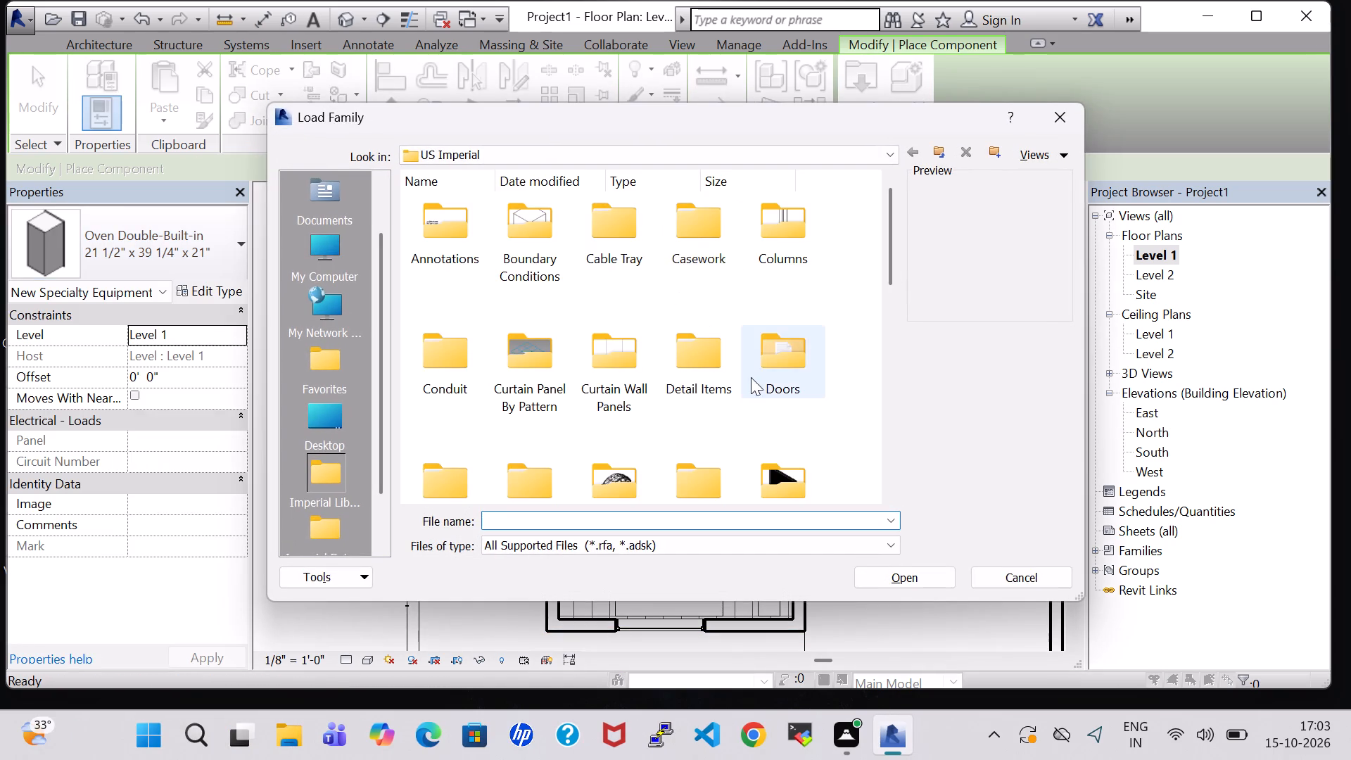
{"action": "scroll", "coordinate": [755, 377], "scroll_direction": "down", "scroll_amount": 3}
{"action": "scroll", "coordinate": [754, 346], "scroll_direction": "up", "scroll_amount": 1}
{"action": "scroll", "coordinate": [699, 349], "scroll_direction": "down", "scroll_amount": 1}
{"action": "double_click", "coordinate": [520, 308]}
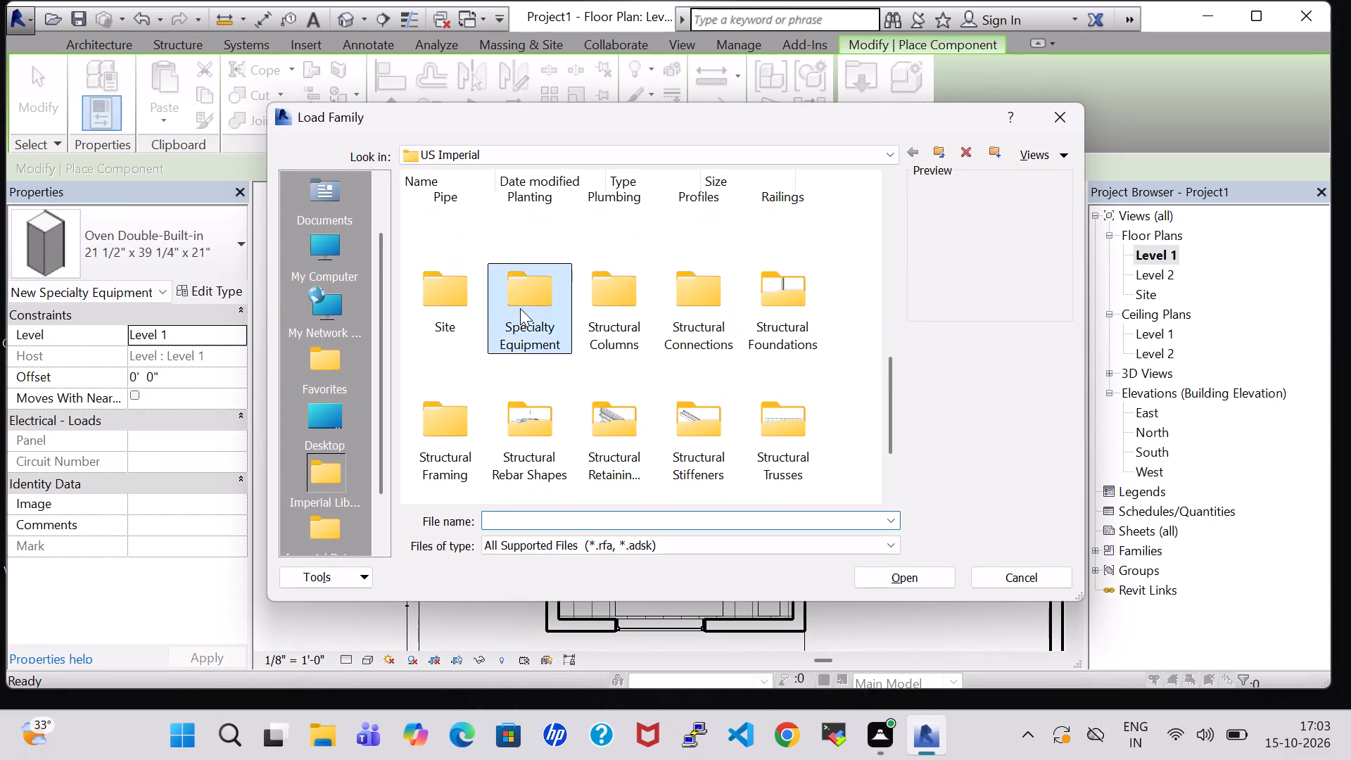
{"action": "double_click", "coordinate": [531, 243]}
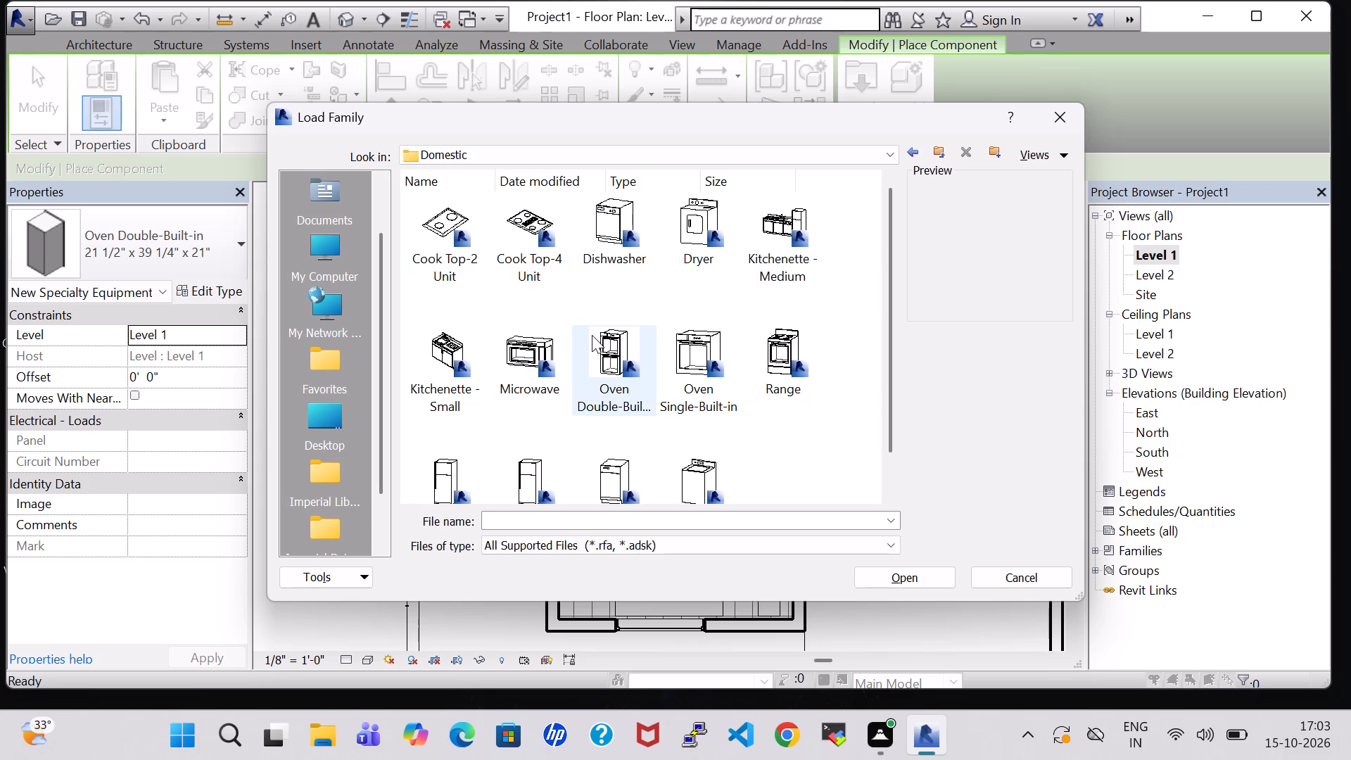
{"action": "scroll", "coordinate": [592, 346], "scroll_direction": "down", "scroll_amount": 1}
{"action": "left_click", "coordinate": [611, 442]}
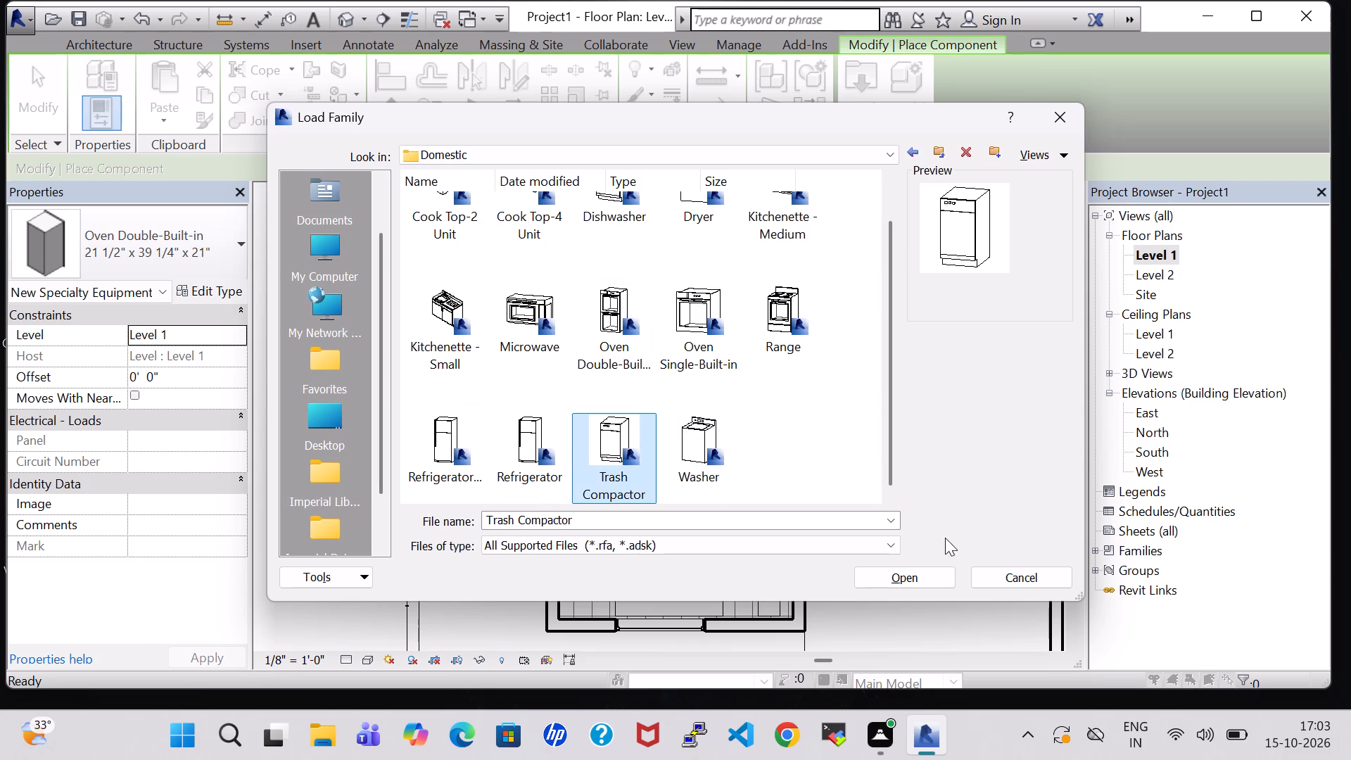
{"action": "left_click", "coordinate": [908, 574]}
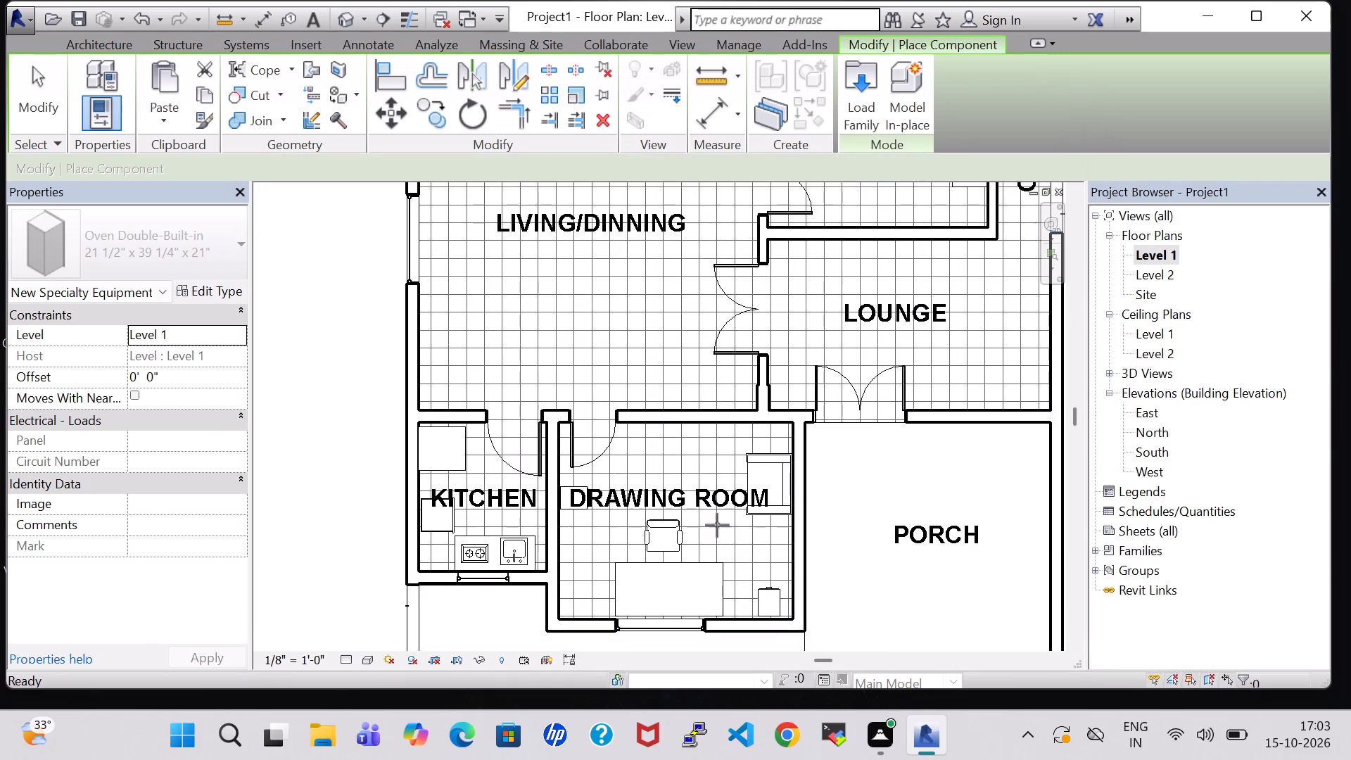
Rotate the 18" x 24" x 34 1/2" trash compactor and place it against the kitchen–drawing room wall, between the door and the kitchenette.
{"action": "scroll", "coordinate": [559, 501], "scroll_direction": "up", "scroll_amount": 5}
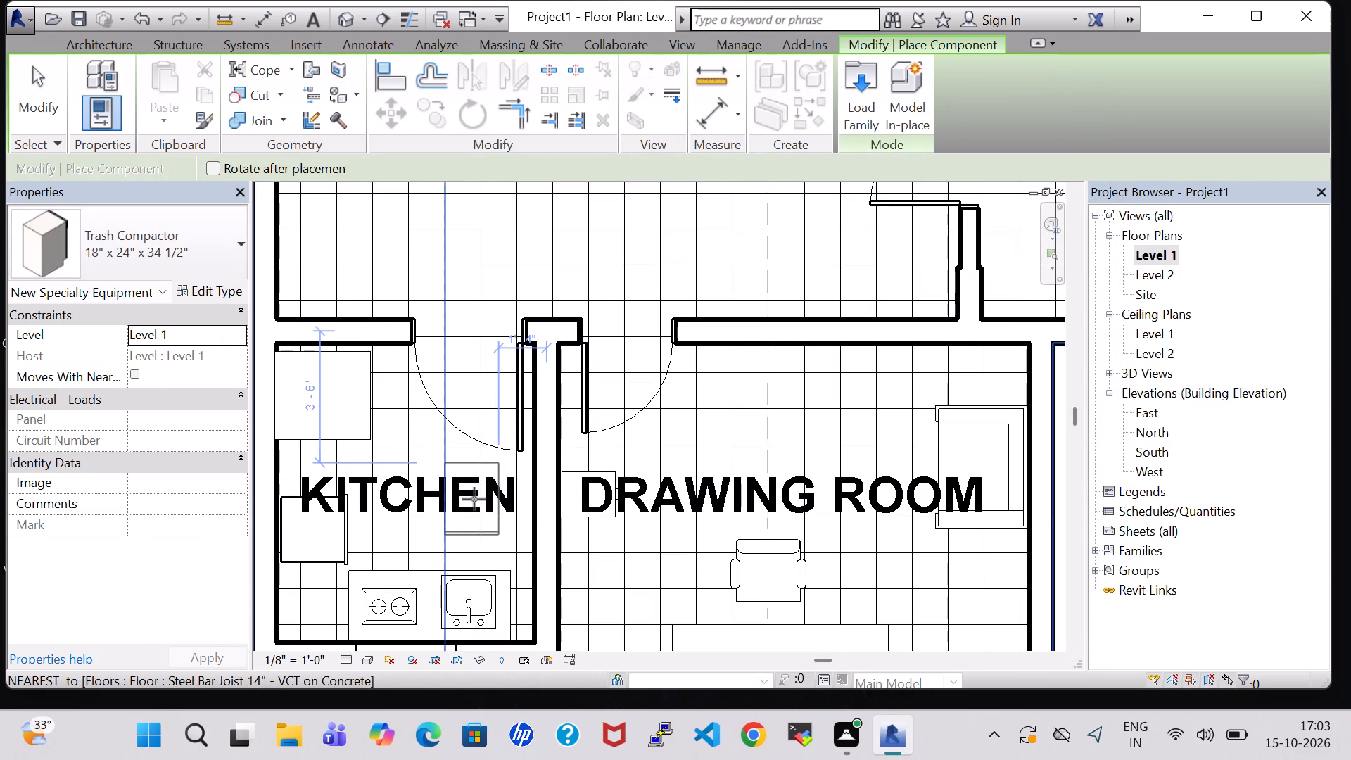
{"action": "key", "text": "space"}
{"action": "key", "text": "space"}
{"action": "key", "text": "space"}
{"action": "key", "text": "space"}
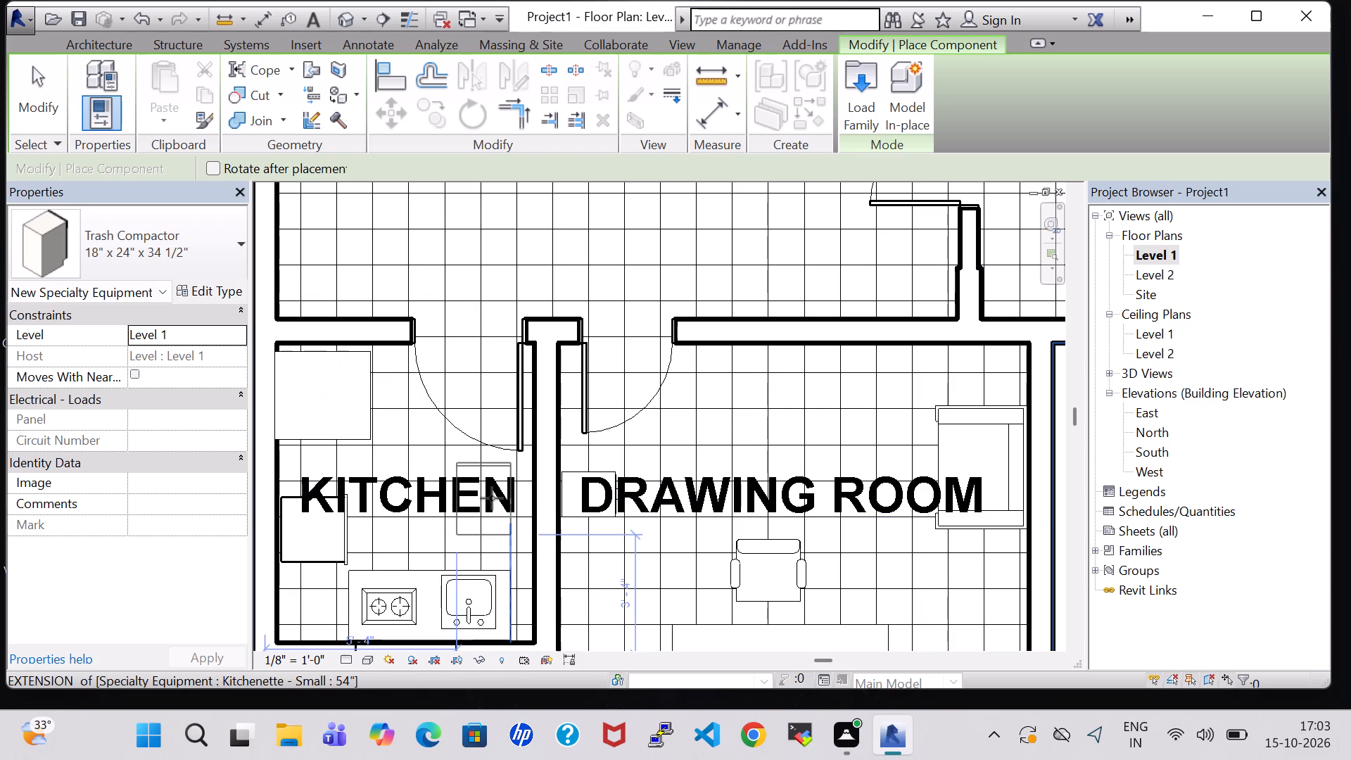
{"action": "key", "text": "space"}
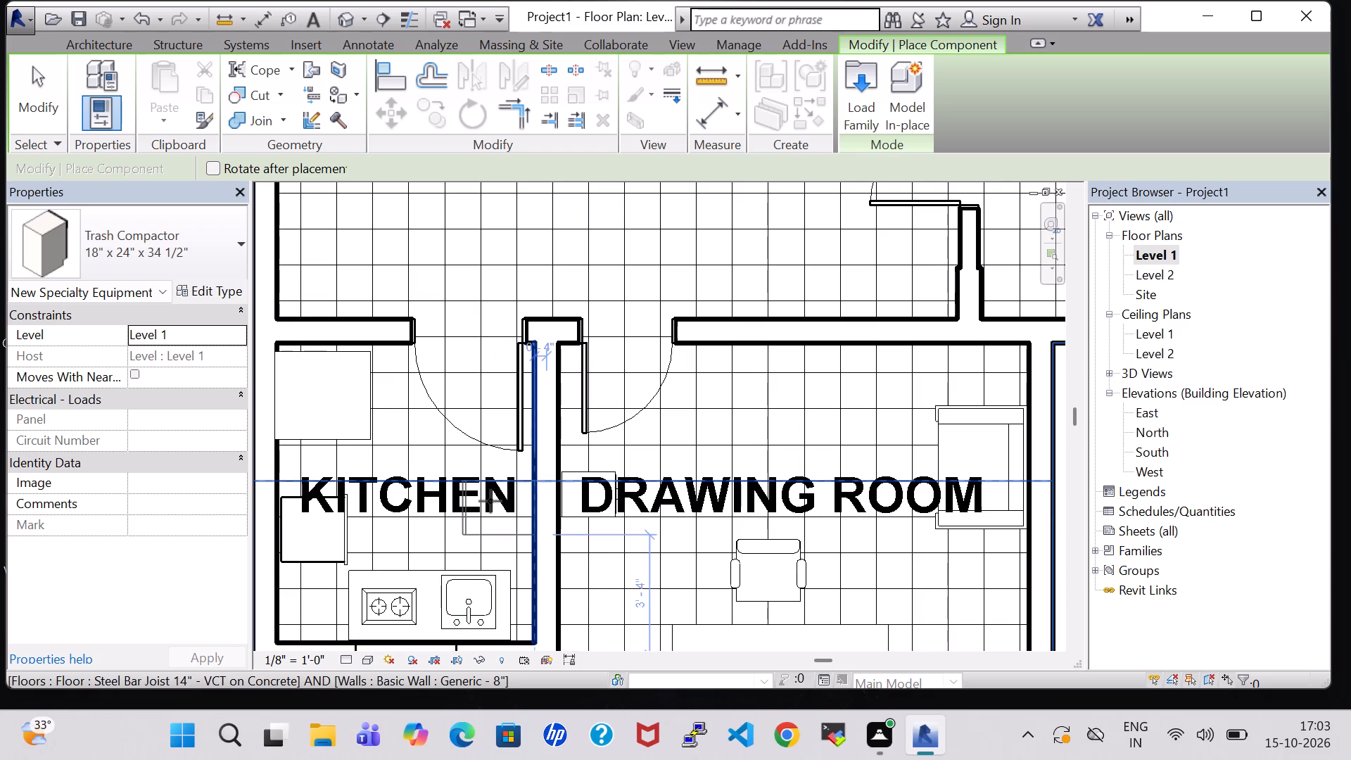
{"action": "left_click", "coordinate": [490, 501]}
{"action": "scroll", "coordinate": [490, 501], "scroll_direction": "down", "scroll_amount": 3}
{"action": "key", "text": "Escape"}
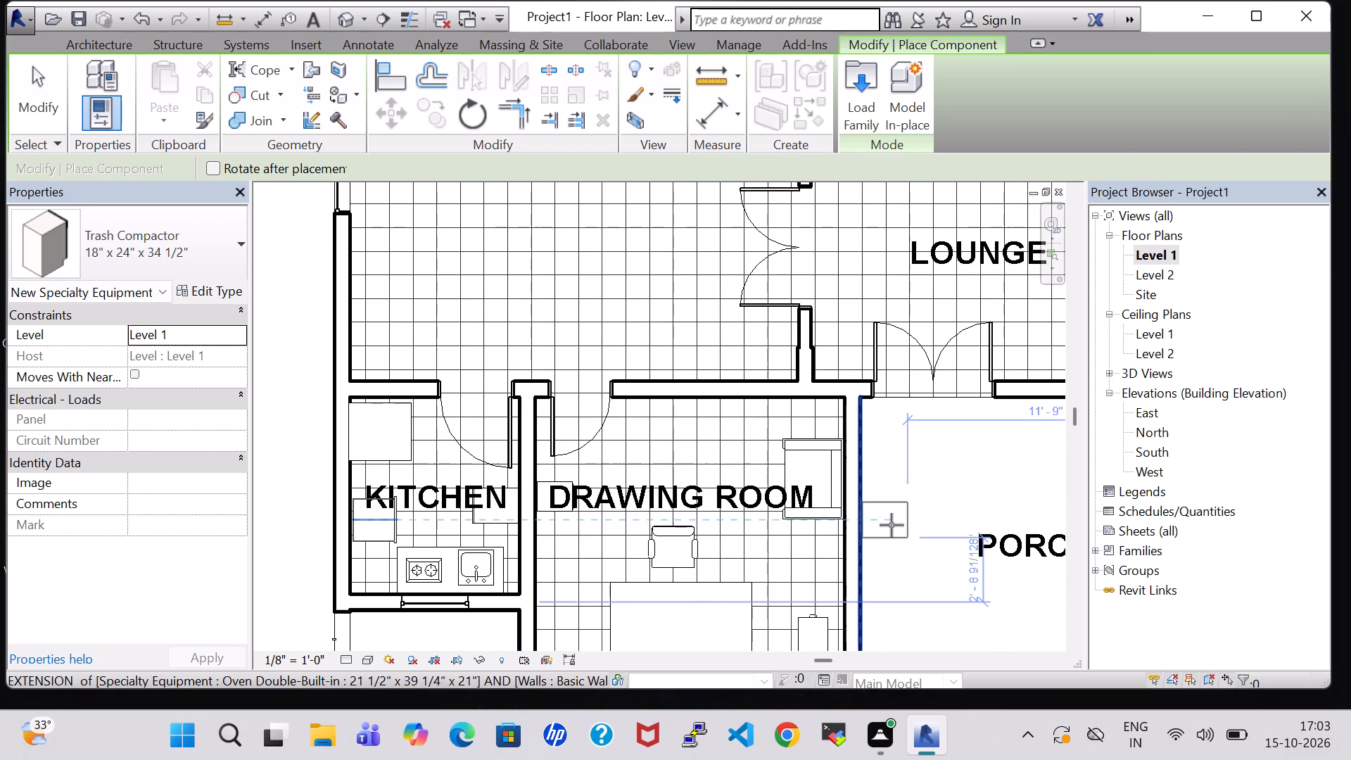
{"action": "key", "text": "Escape"}
Load the Table-Dining Round w Chairs family from the Tables folder of the Furniture library.
{"action": "scroll", "coordinate": [892, 525], "scroll_direction": "down", "scroll_amount": 2}
{"action": "middle_click_drag", "start_coordinate": [899, 507], "coordinate": [808, 502]}
{"action": "scroll", "coordinate": [808, 498], "scroll_direction": "down", "scroll_amount": 2}
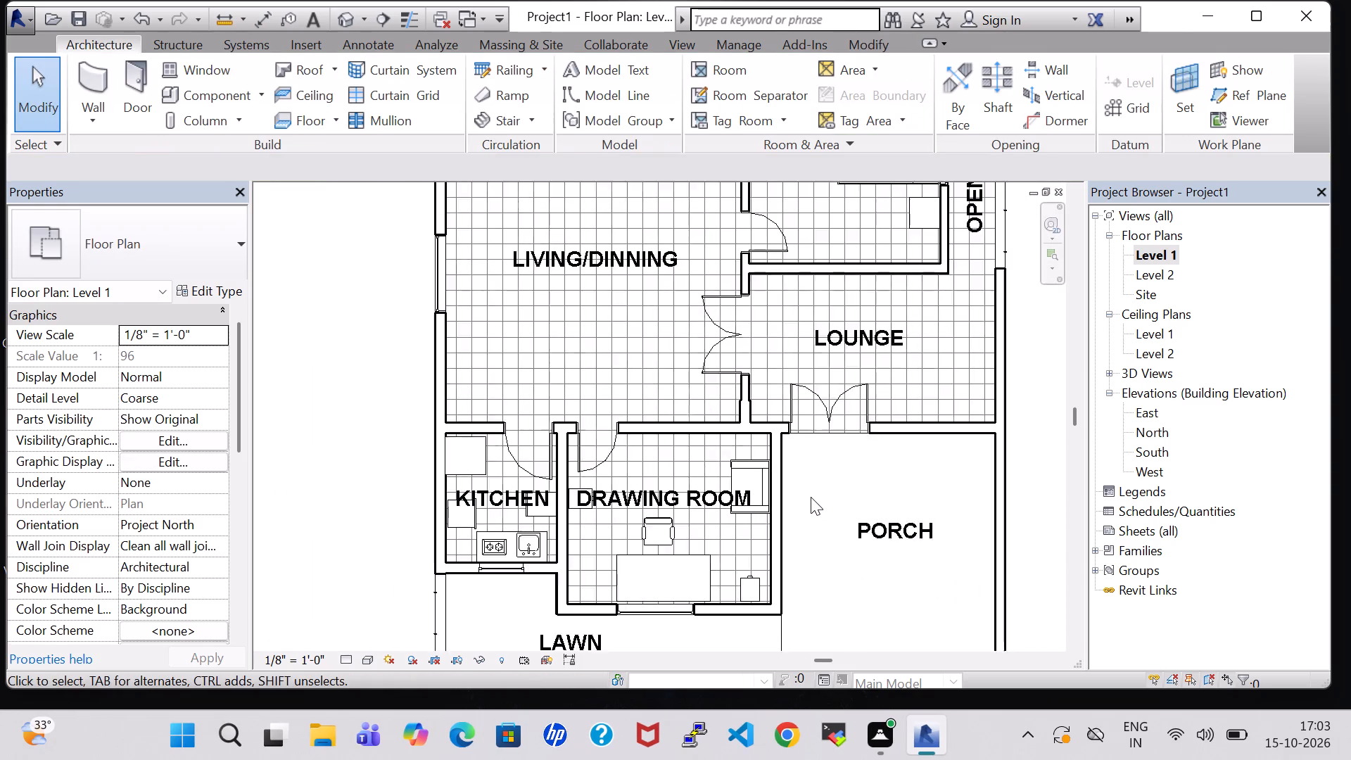
{"action": "middle_click_drag", "start_coordinate": [841, 490], "coordinate": [739, 509]}
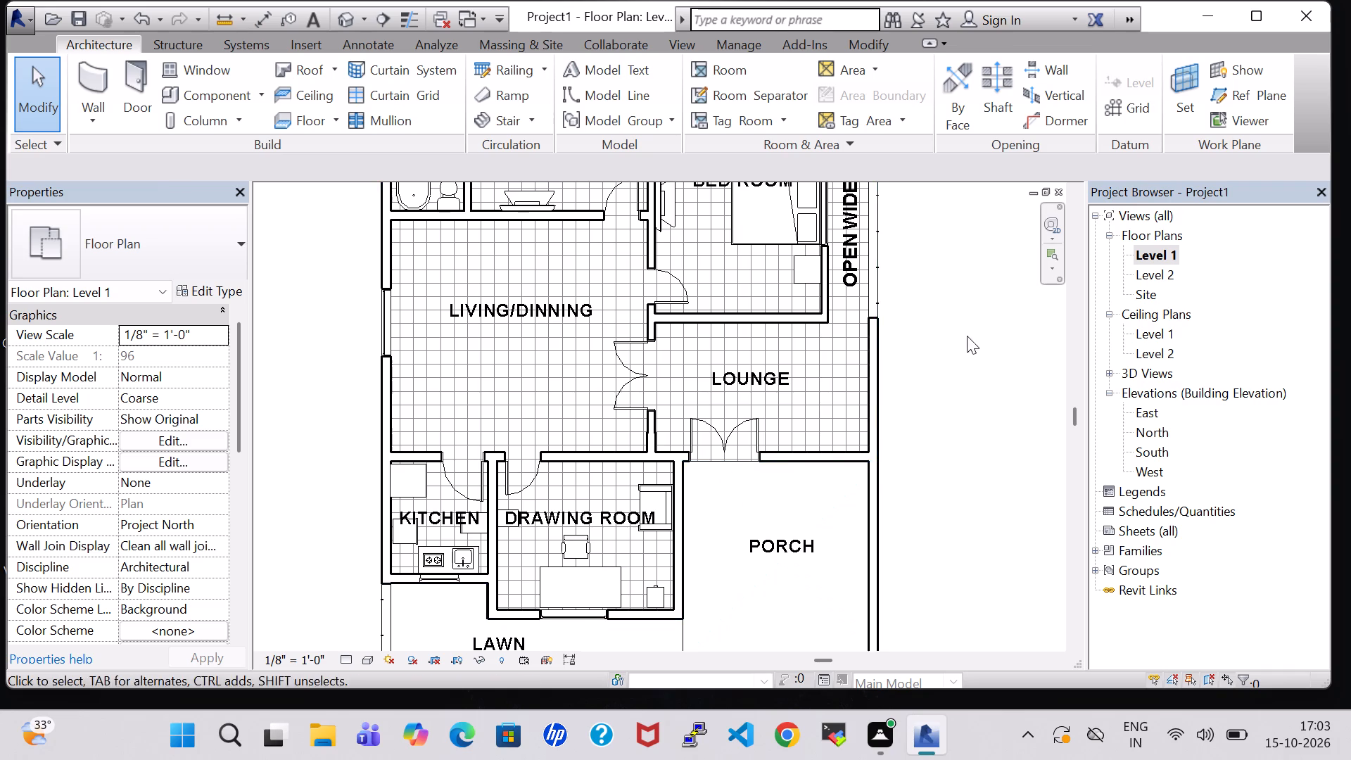
{"action": "middle_click_drag", "start_coordinate": [967, 336], "coordinate": [928, 398]}
{"action": "scroll", "coordinate": [928, 398], "scroll_direction": "down", "scroll_amount": 1}
{"action": "left_click", "coordinate": [193, 93]}
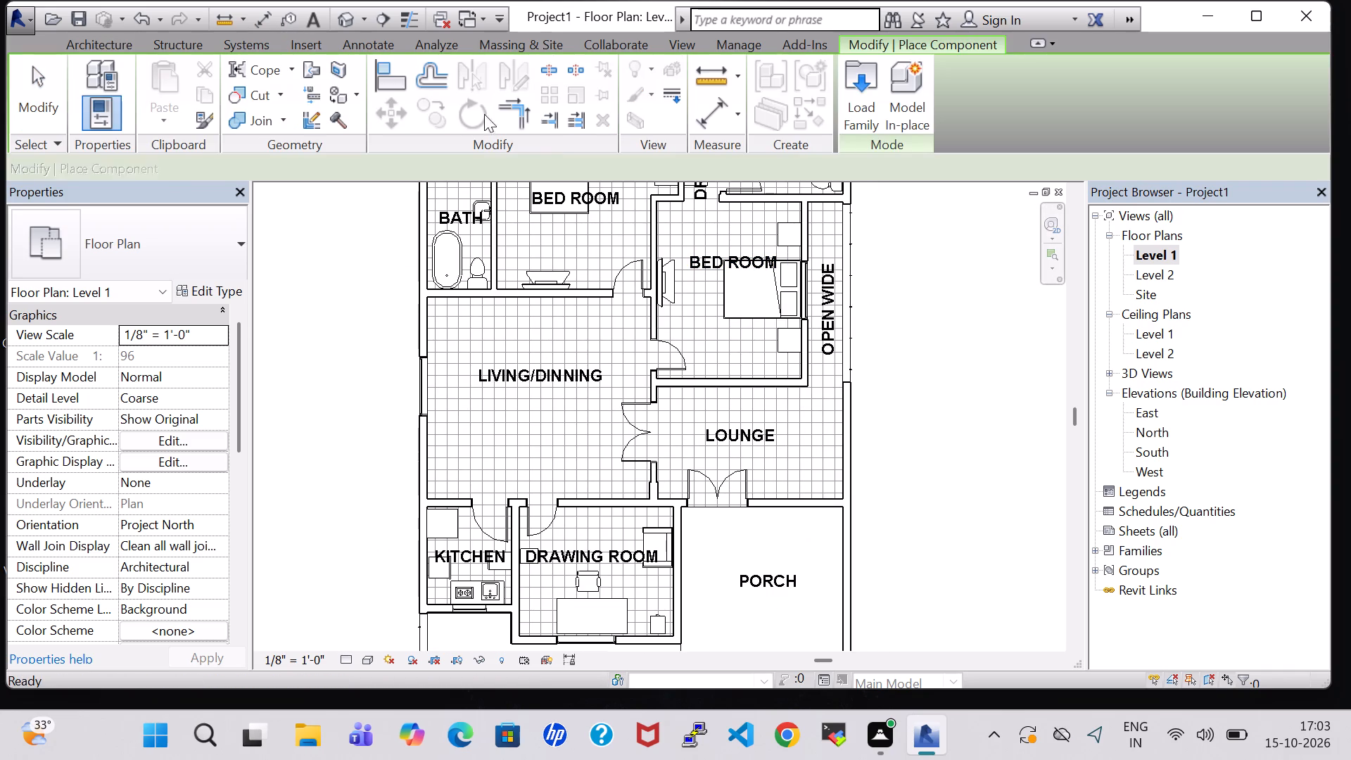
{"action": "left_click", "coordinate": [881, 101]}
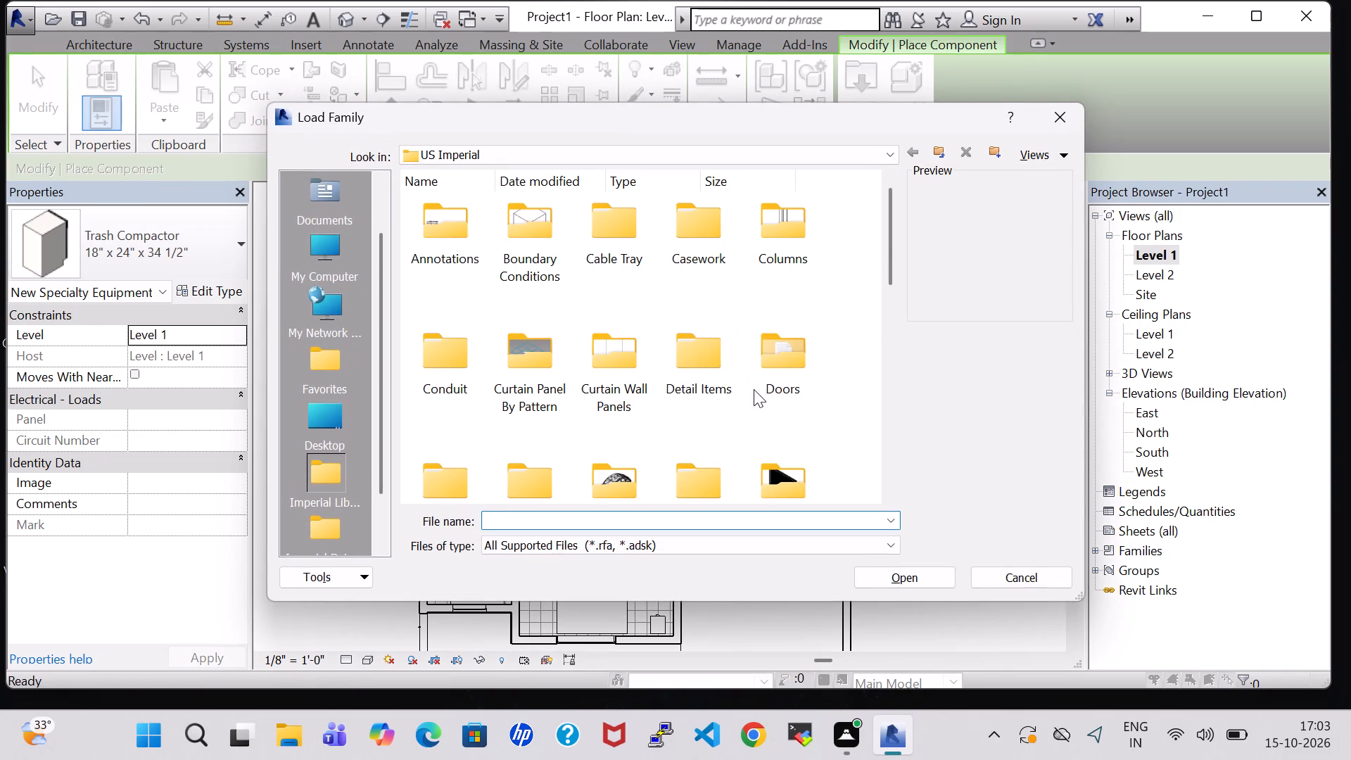
{"action": "scroll", "coordinate": [754, 389], "scroll_direction": "down", "scroll_amount": 1}
{"action": "double_click", "coordinate": [790, 310]}
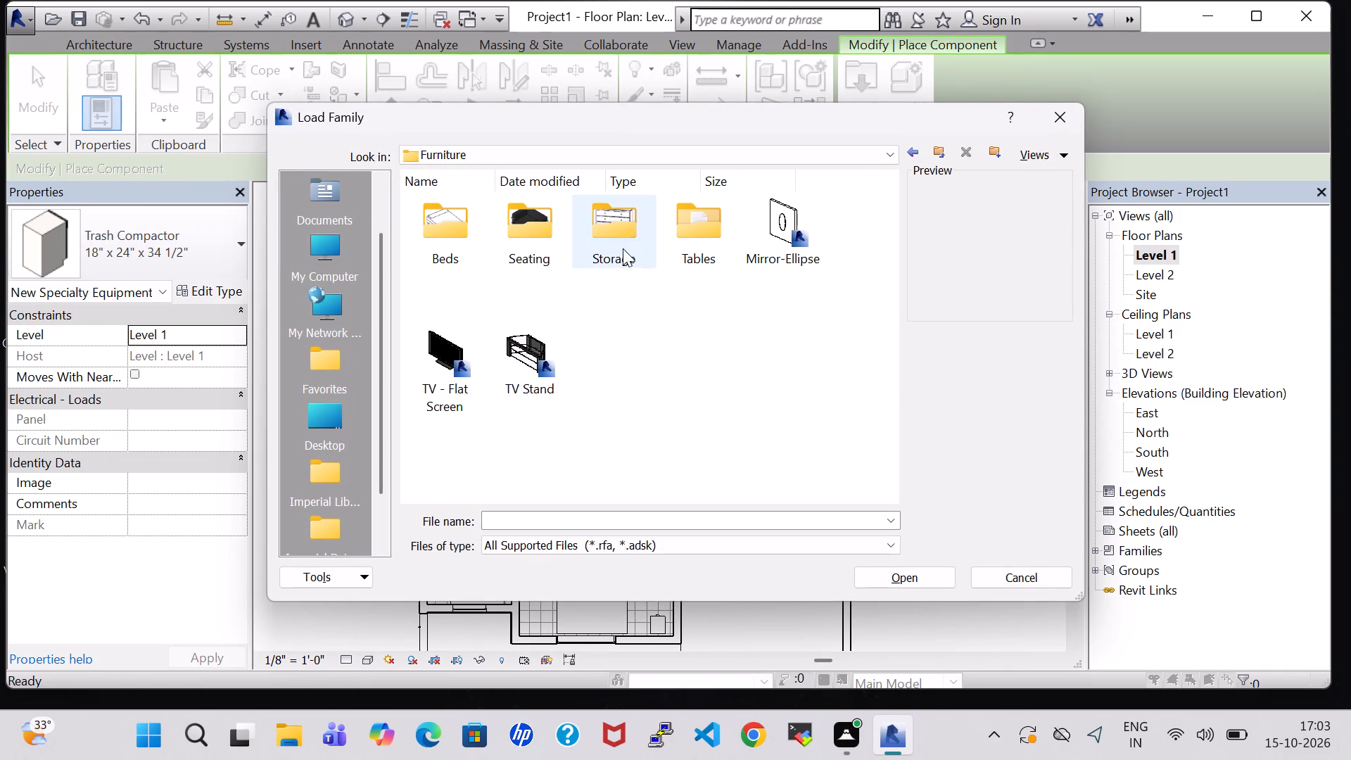
{"action": "double_click", "coordinate": [702, 229]}
{"action": "left_click", "coordinate": [679, 222]}
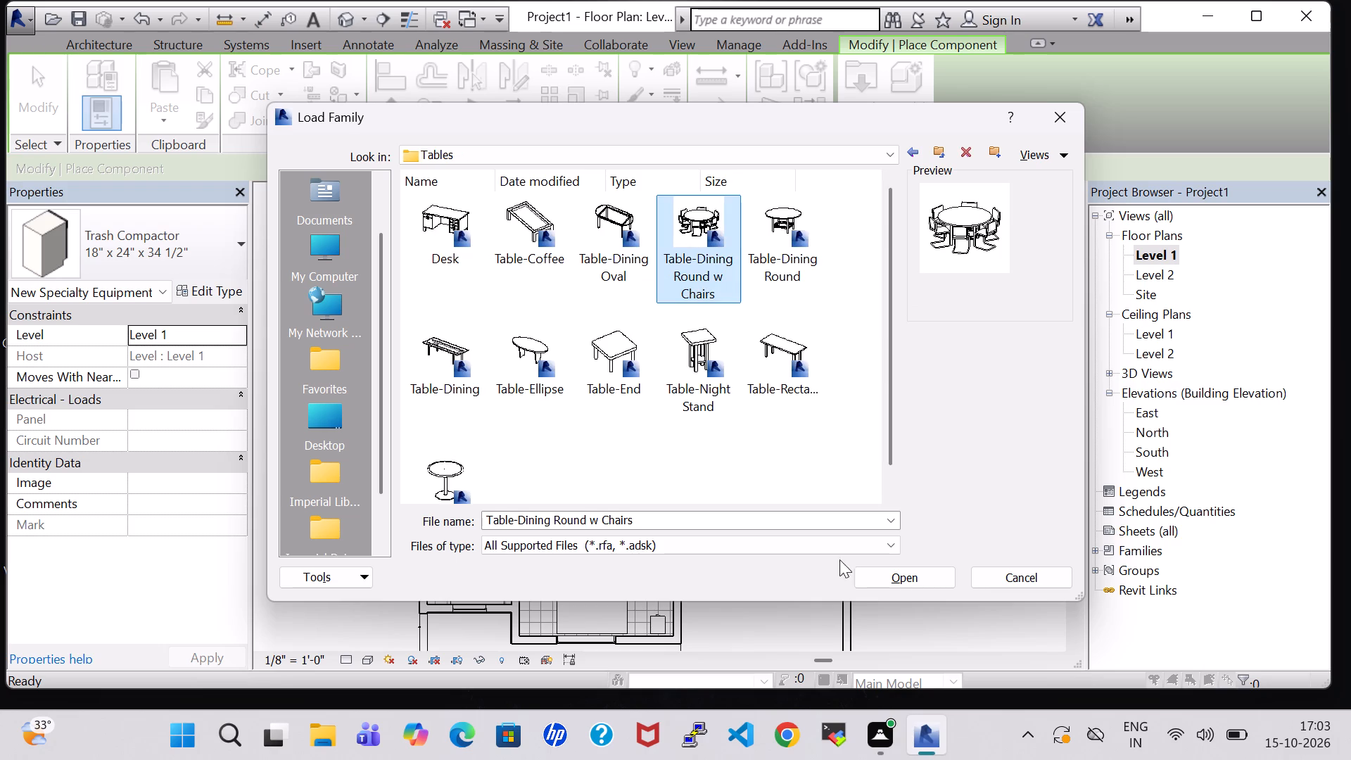
{"action": "left_click", "coordinate": [896, 567]}
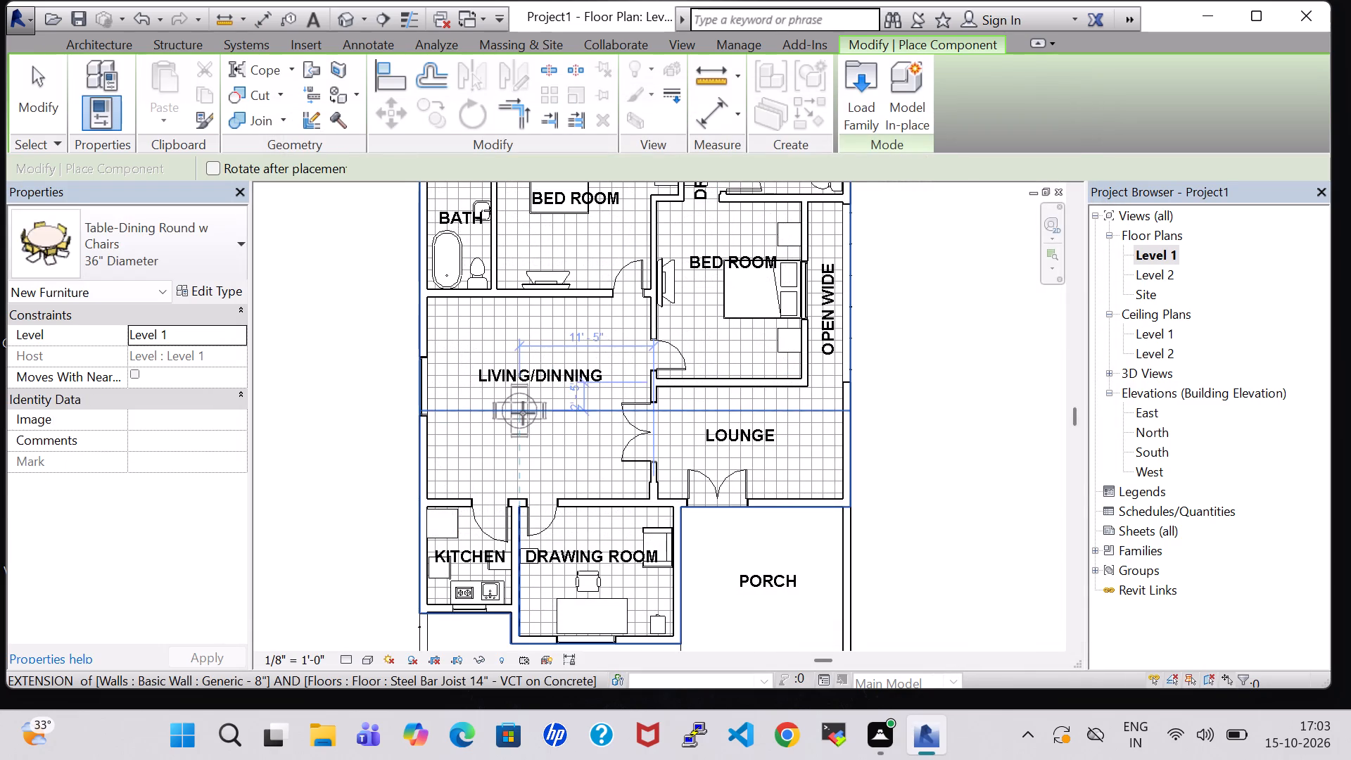
Place the 36" diameter round dining table with chairs in the living/dining room, below the room label on the kitchen side.
{"action": "scroll", "coordinate": [523, 417], "scroll_direction": "up", "scroll_amount": 3}
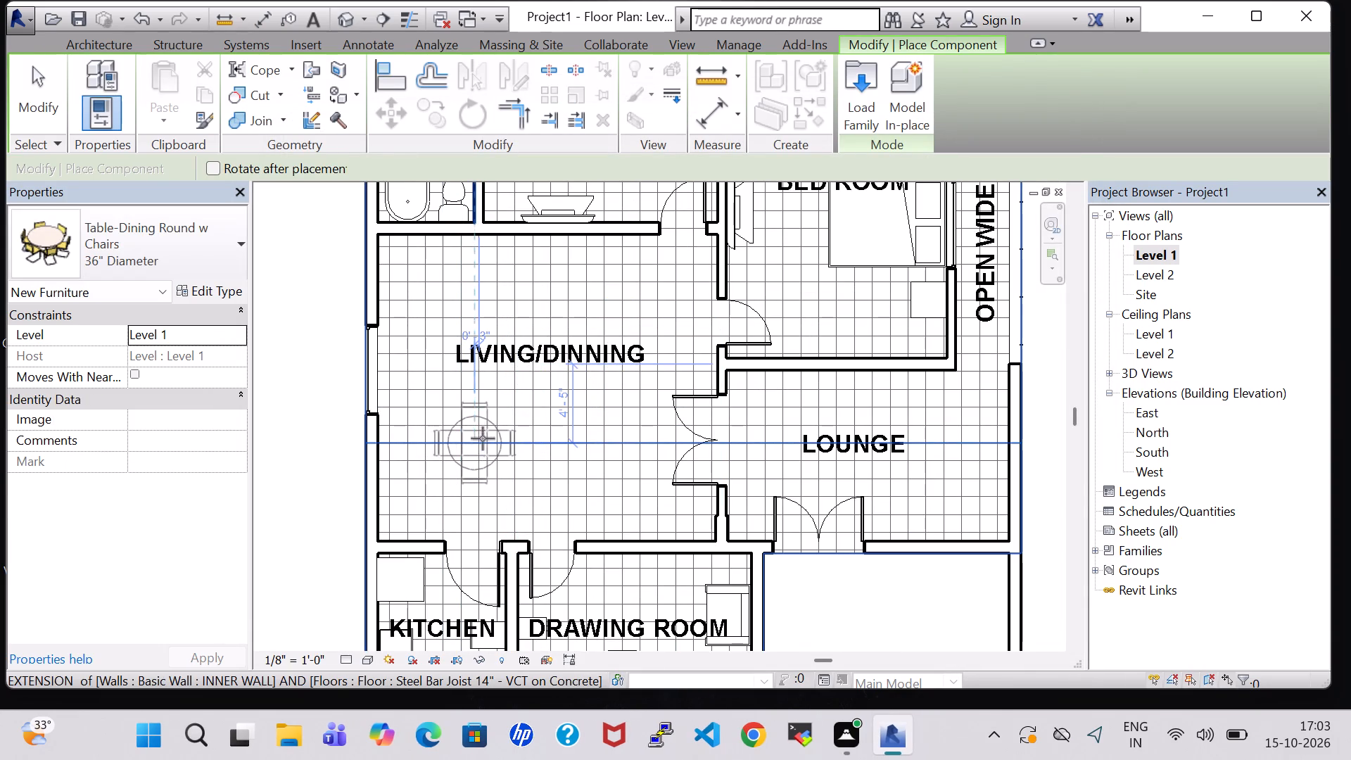
{"action": "left_click", "coordinate": [487, 428]}
{"action": "key", "text": "Escape"}
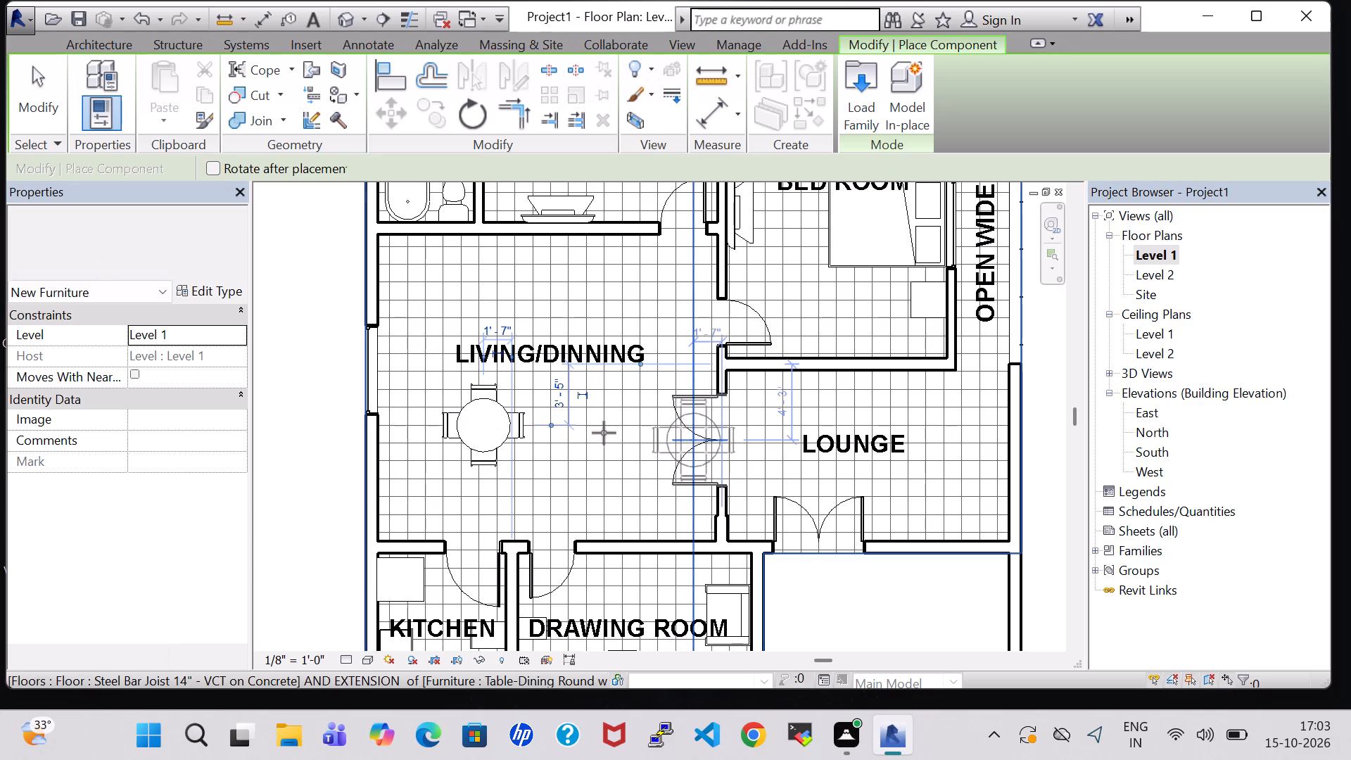
{"action": "key", "text": "Escape"}
{"action": "scroll", "coordinate": [604, 433], "scroll_direction": "down", "scroll_amount": 1}
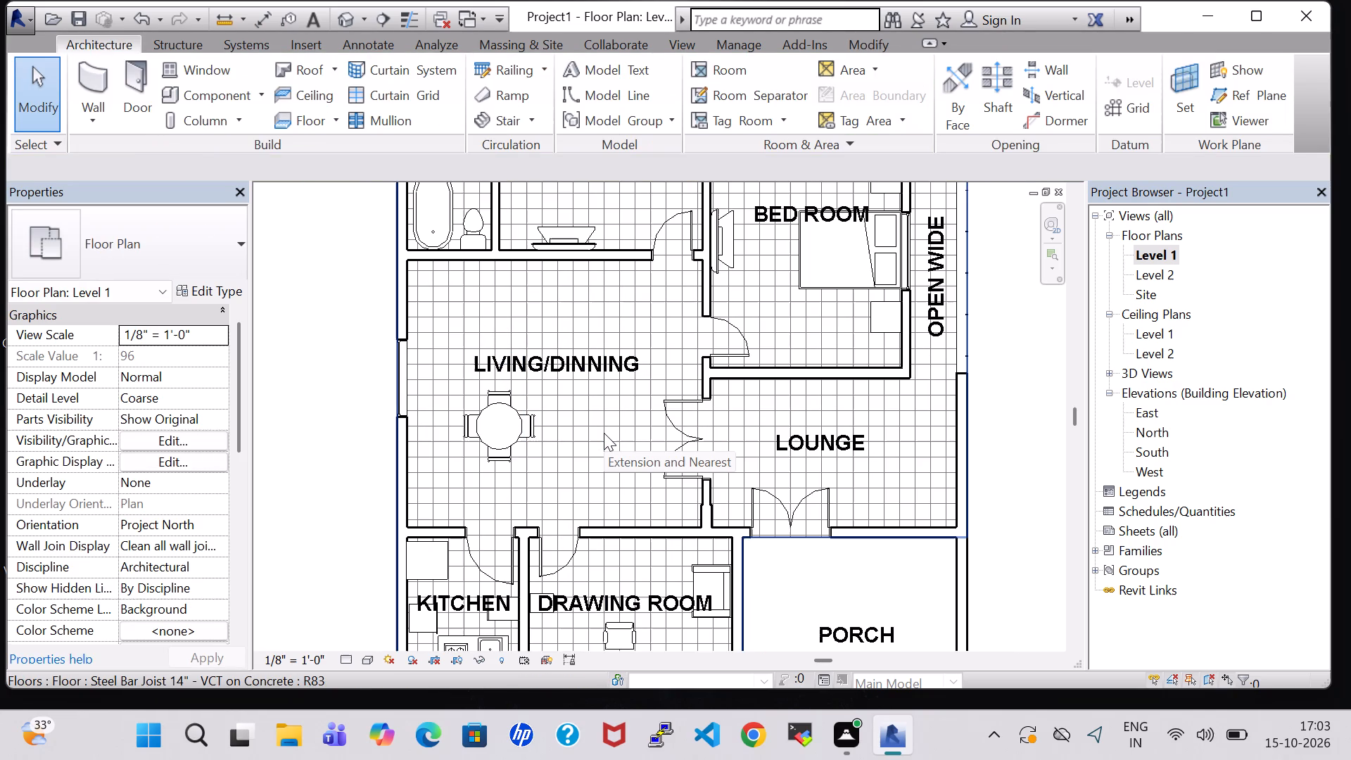
{"action": "scroll", "coordinate": [598, 424], "scroll_direction": "down", "scroll_amount": 1}
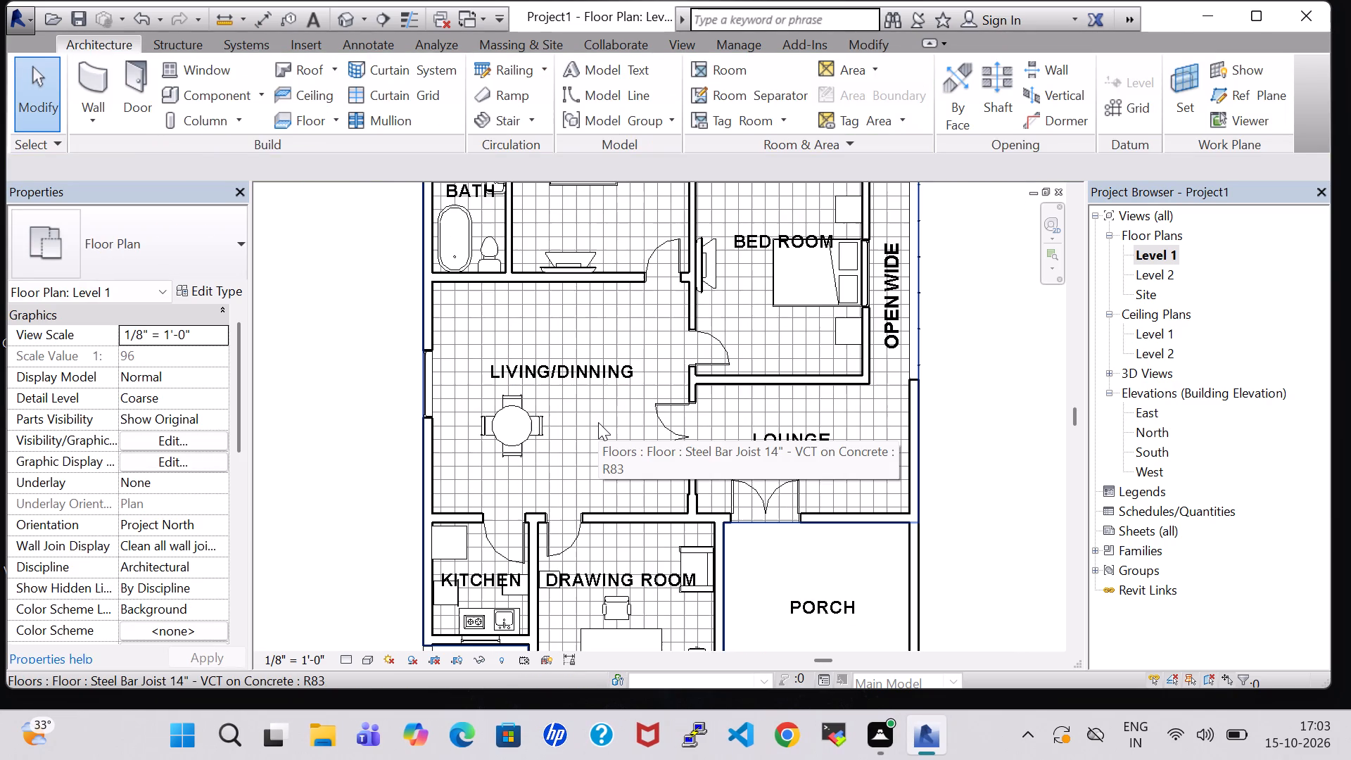
{"action": "key", "text": "Escape"}
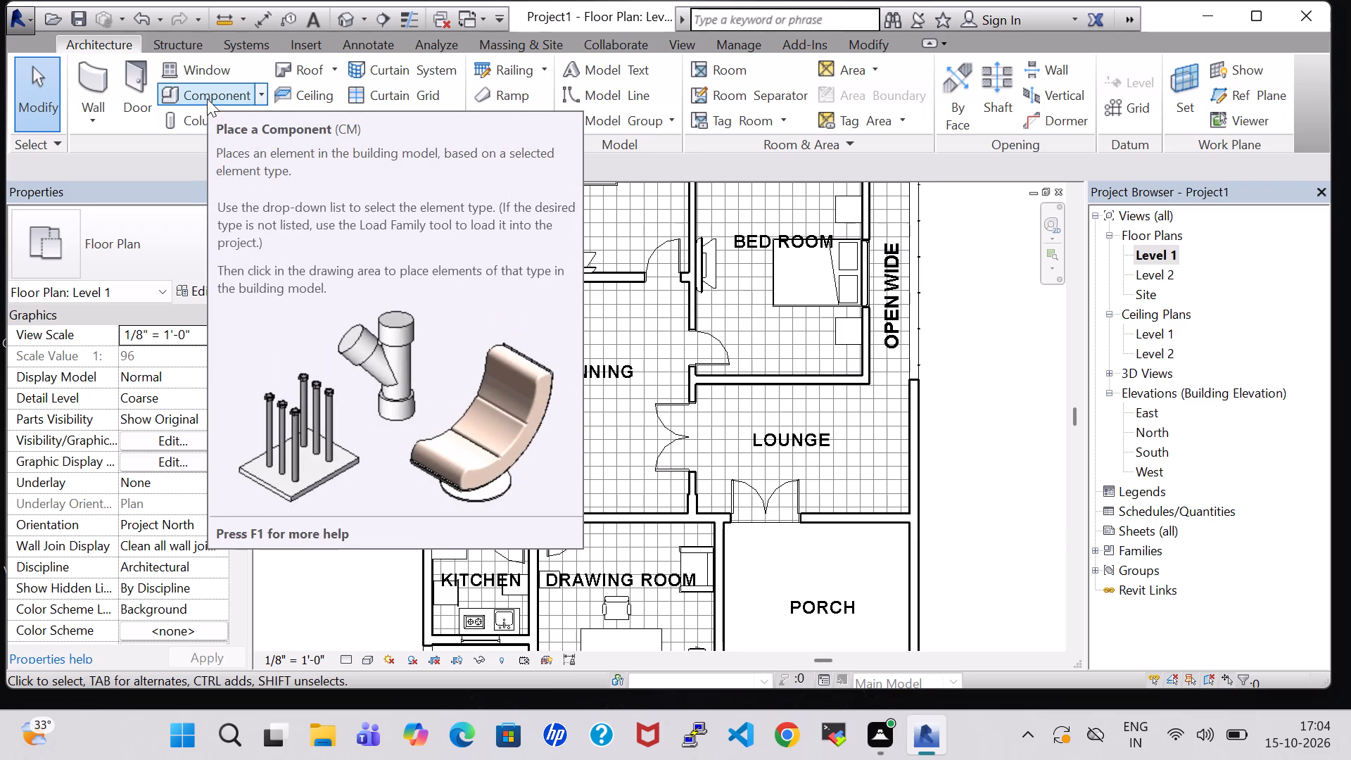
Load the Sofa-Corbu family from the Seating folder of the US Imperial Furniture library.
{"action": "left_click", "coordinate": [229, 99]}
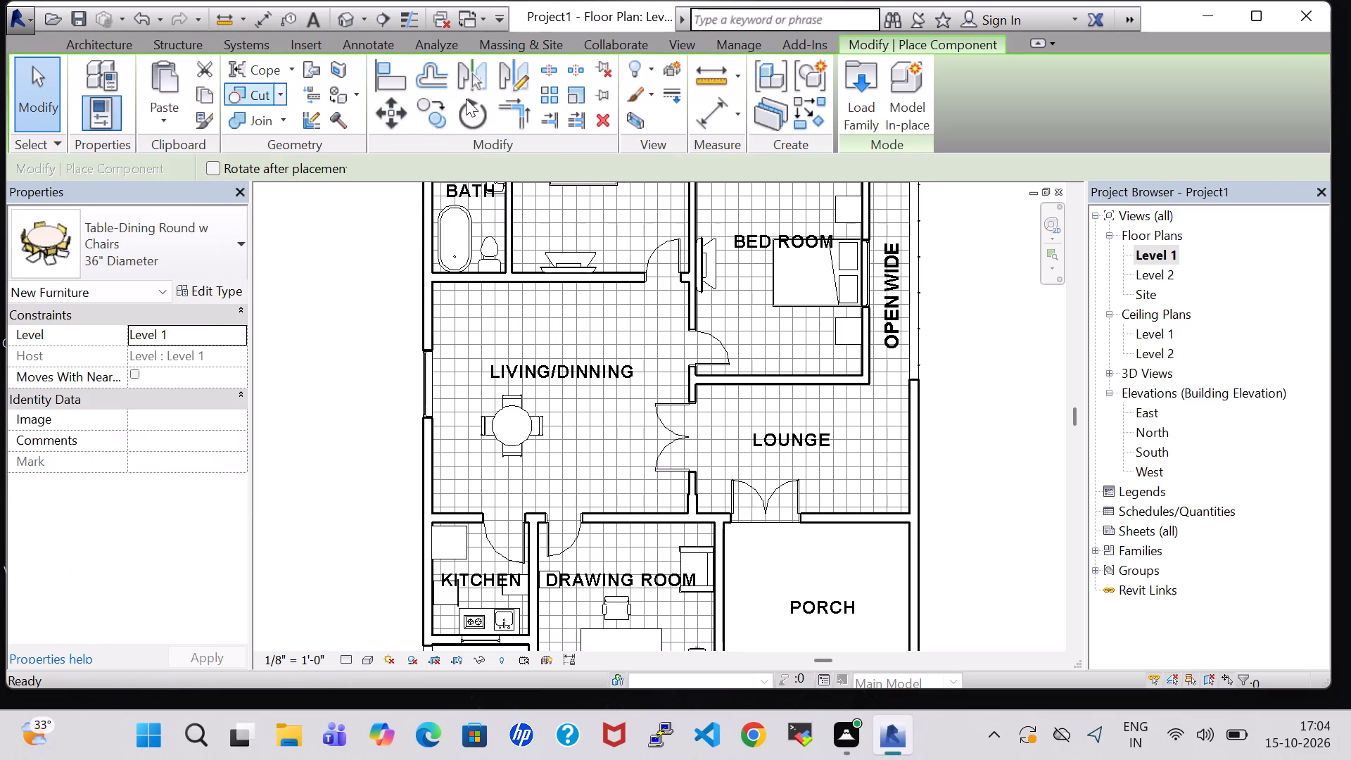
{"action": "left_click", "coordinate": [850, 93]}
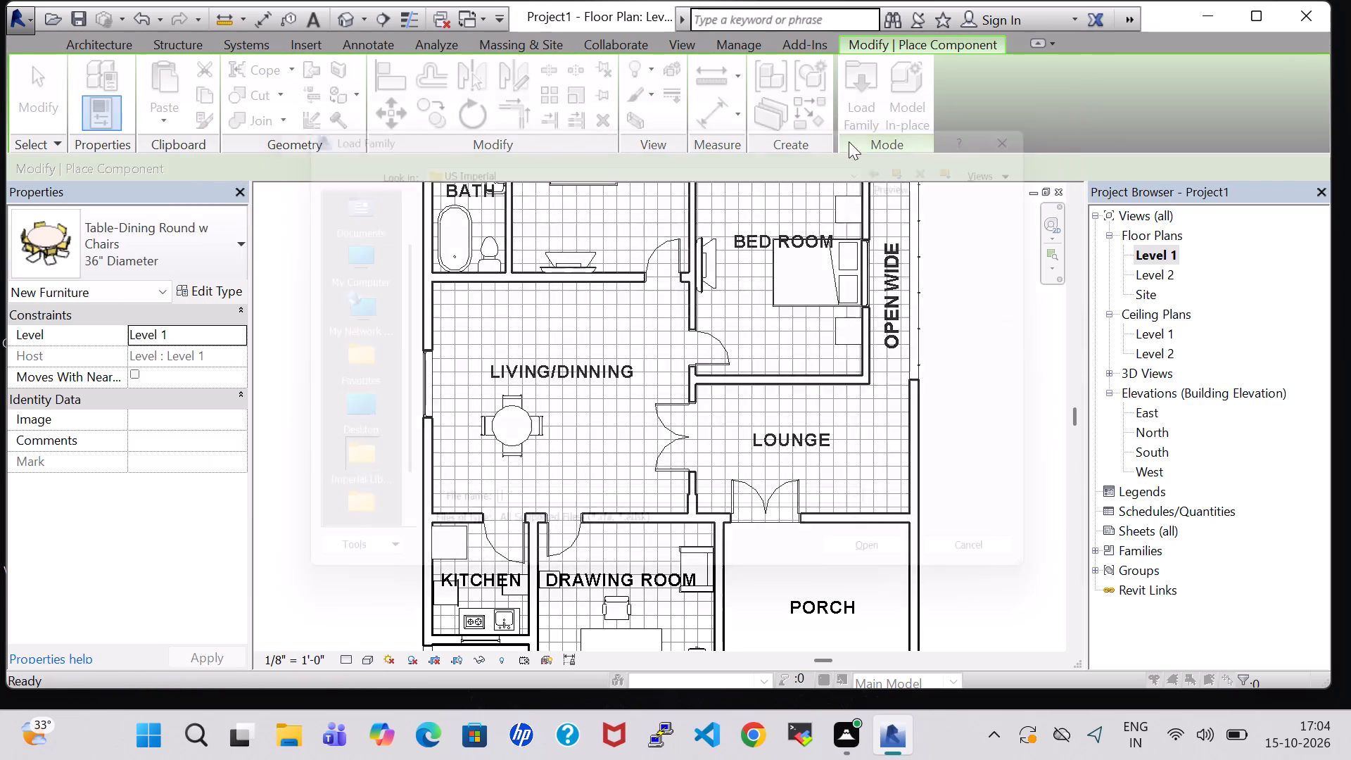
{"action": "scroll", "coordinate": [800, 287], "scroll_direction": "down", "scroll_amount": 1}
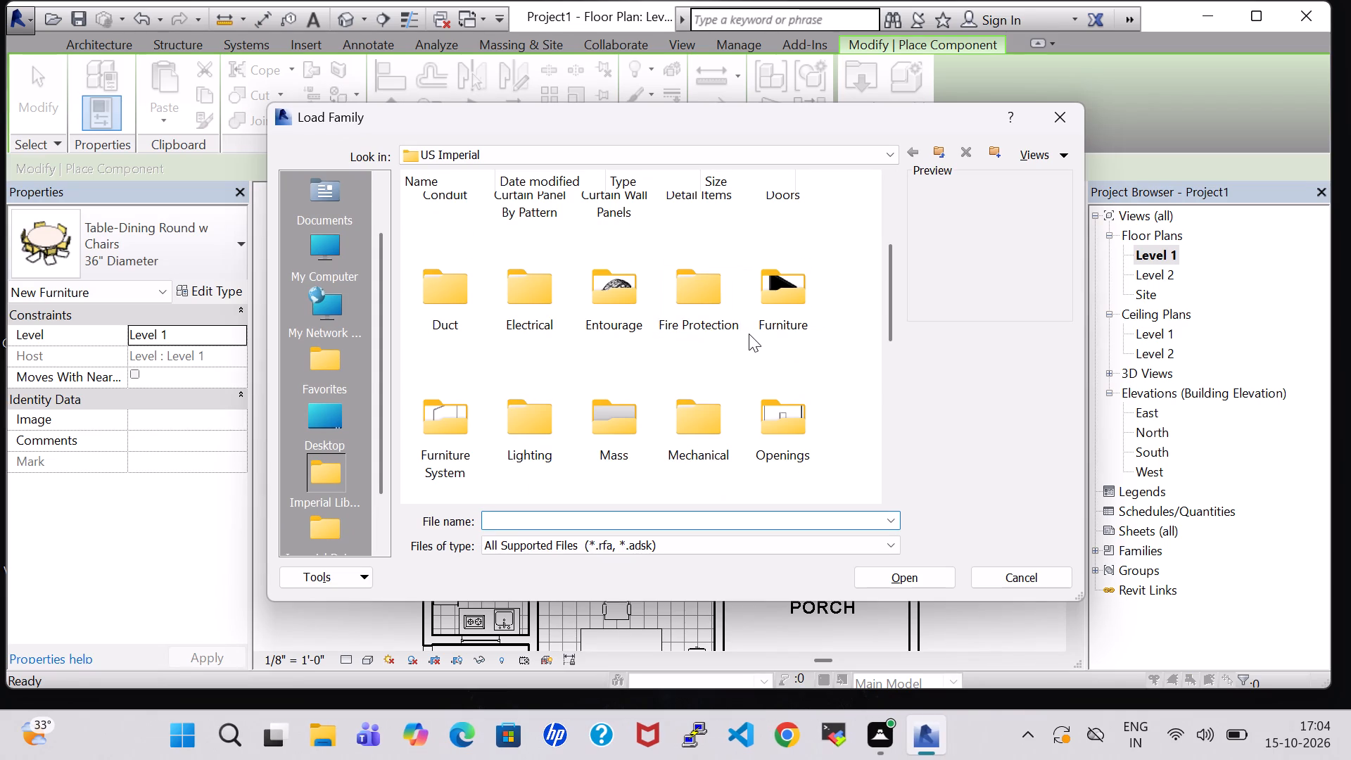
{"action": "scroll", "coordinate": [749, 334], "scroll_direction": "down", "scroll_amount": 1}
{"action": "scroll", "coordinate": [749, 334], "scroll_direction": "up", "scroll_amount": 1}
{"action": "scroll", "coordinate": [749, 334], "scroll_direction": "down", "scroll_amount": 1}
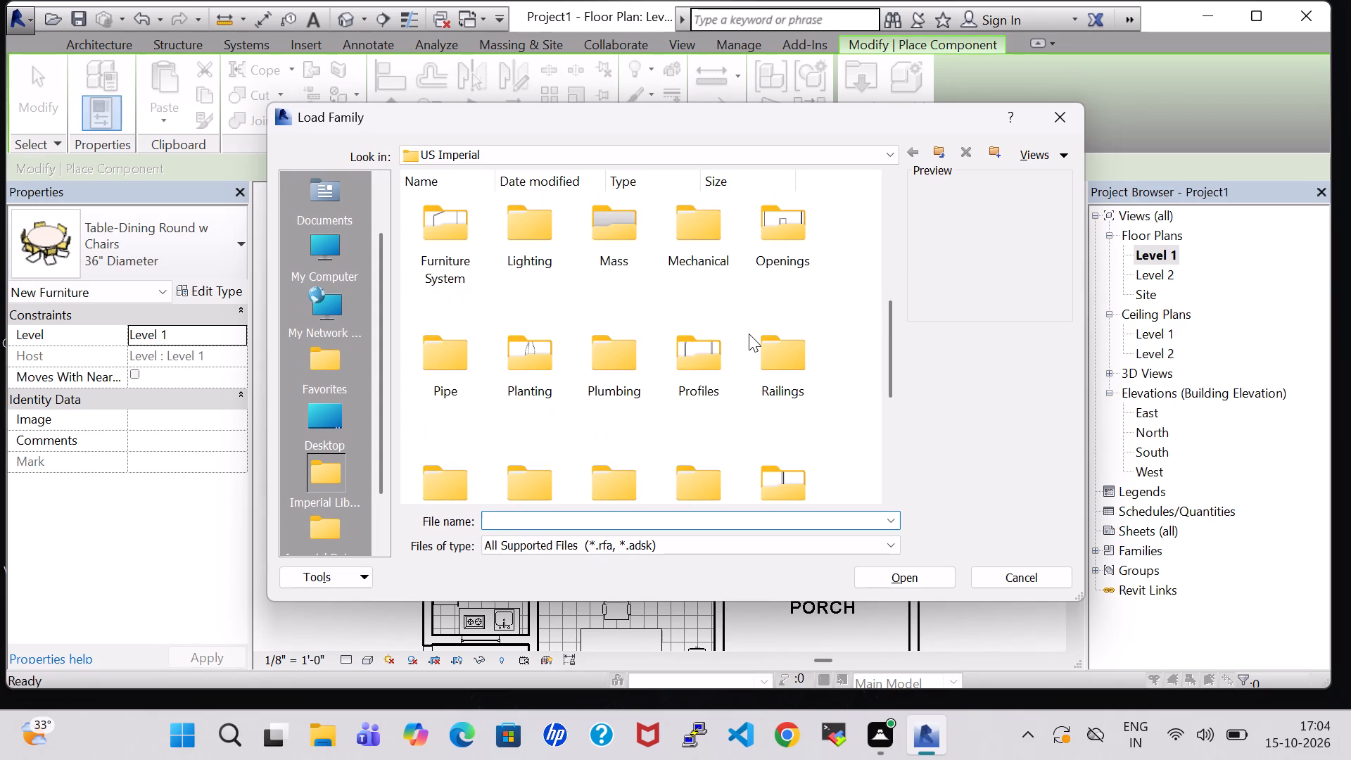
{"action": "scroll", "coordinate": [646, 315], "scroll_direction": "up", "scroll_amount": 1}
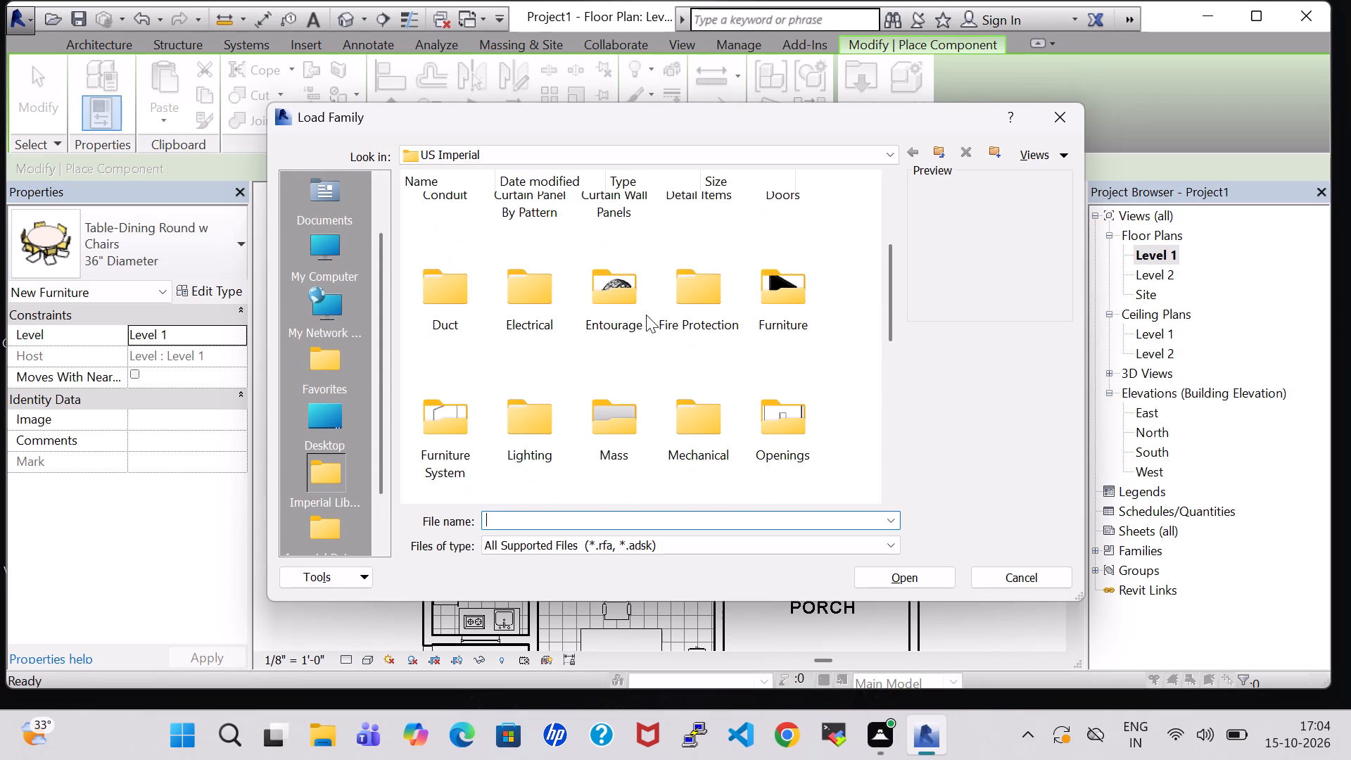
{"action": "double_click", "coordinate": [766, 296]}
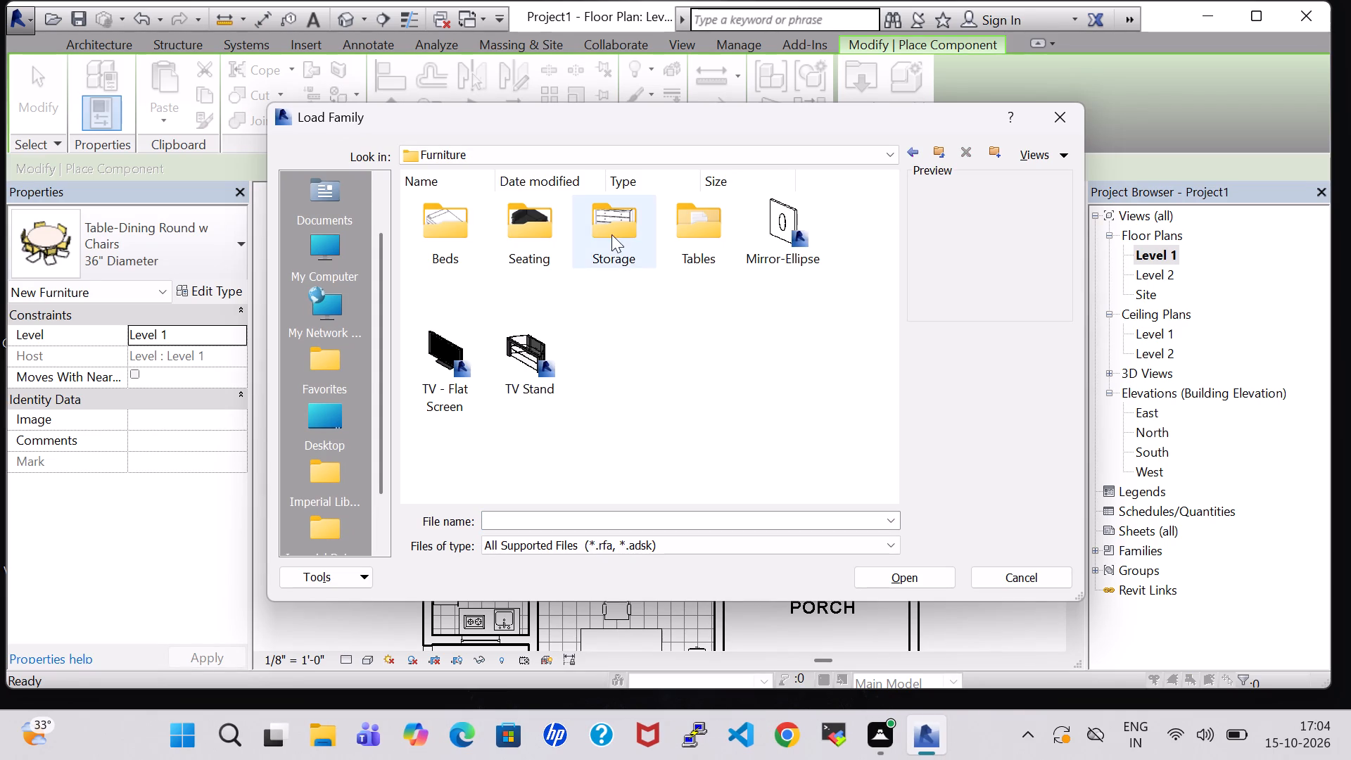
{"action": "double_click", "coordinate": [531, 241]}
{"action": "scroll", "coordinate": [619, 239], "scroll_direction": "down", "scroll_amount": 2}
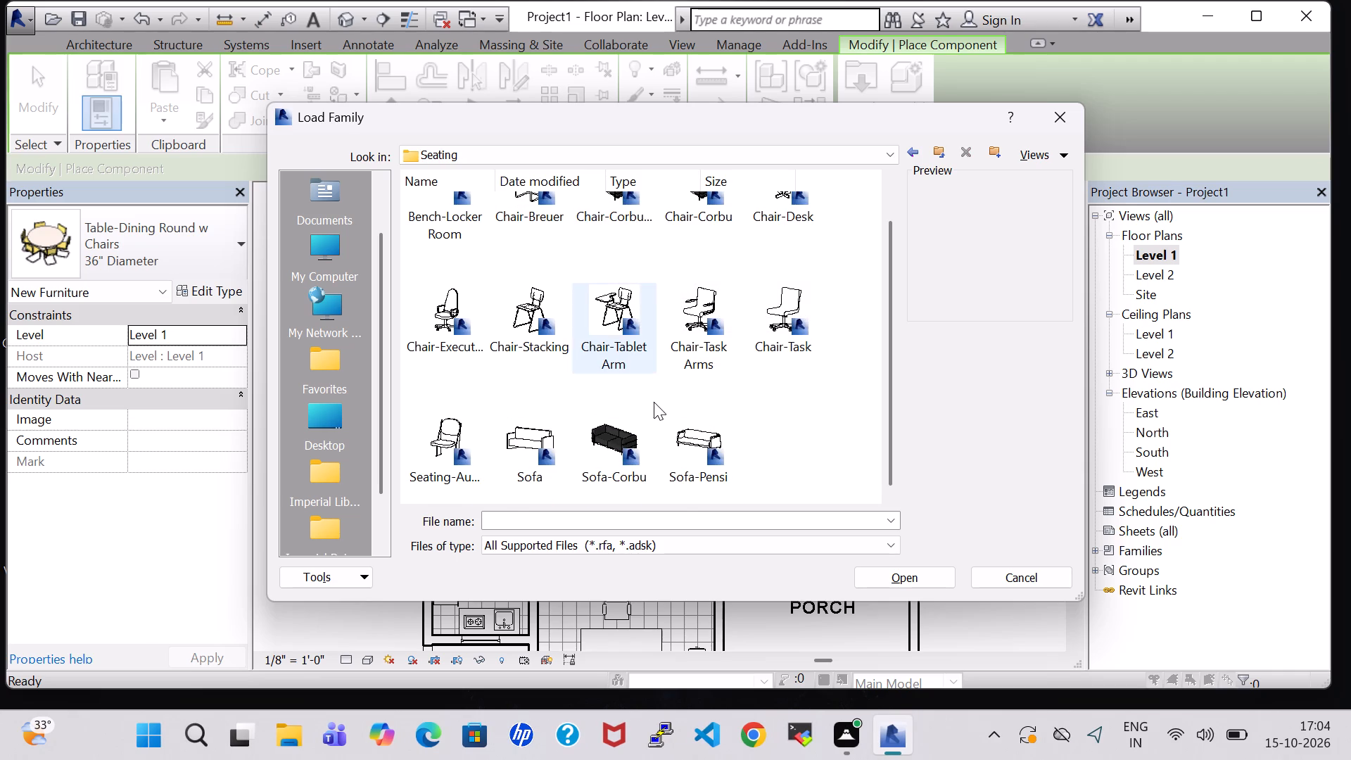
{"action": "left_click", "coordinate": [620, 441]}
{"action": "left_click", "coordinate": [888, 581]}
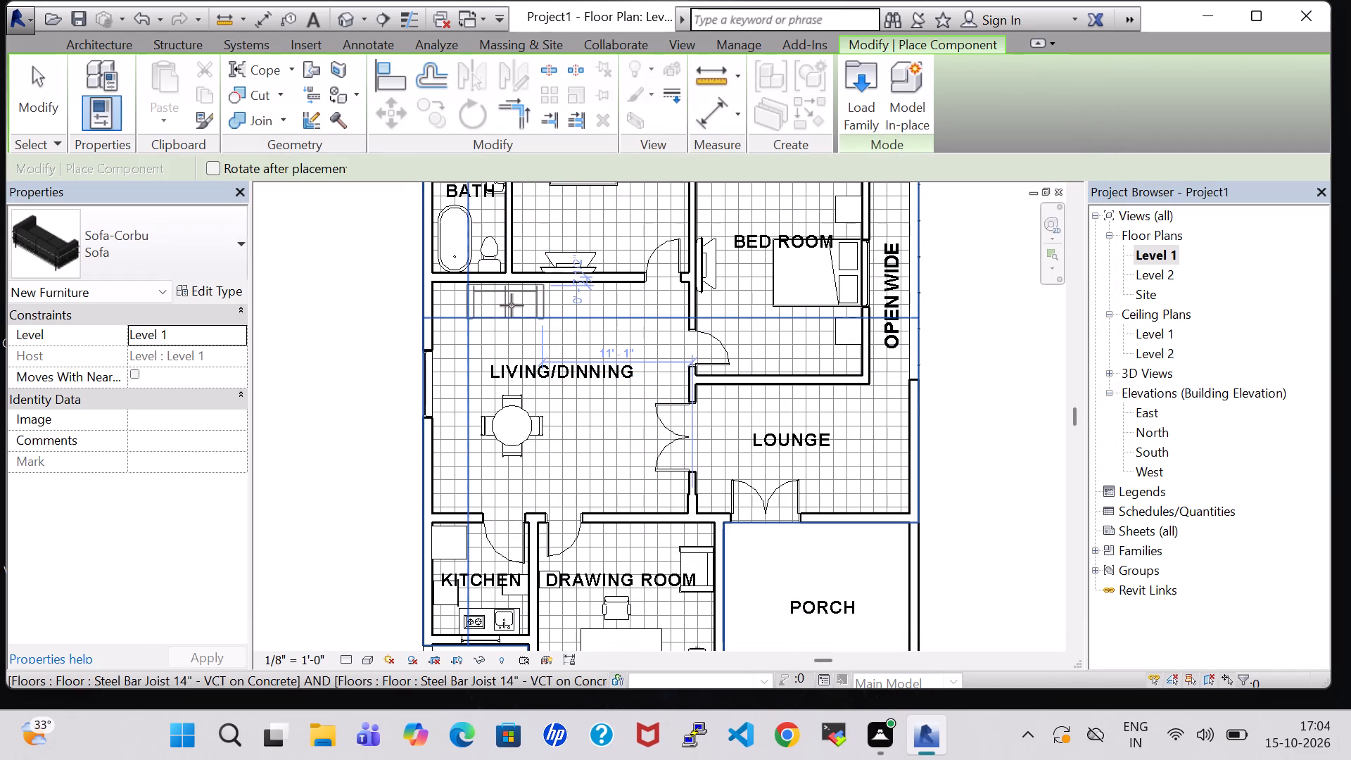
Place two Sofa-Corbu sofas in the living/dining room, one against the wall opposite the kitchen and one rotated 90° against the window wall.
{"action": "left_click", "coordinate": [512, 305]}
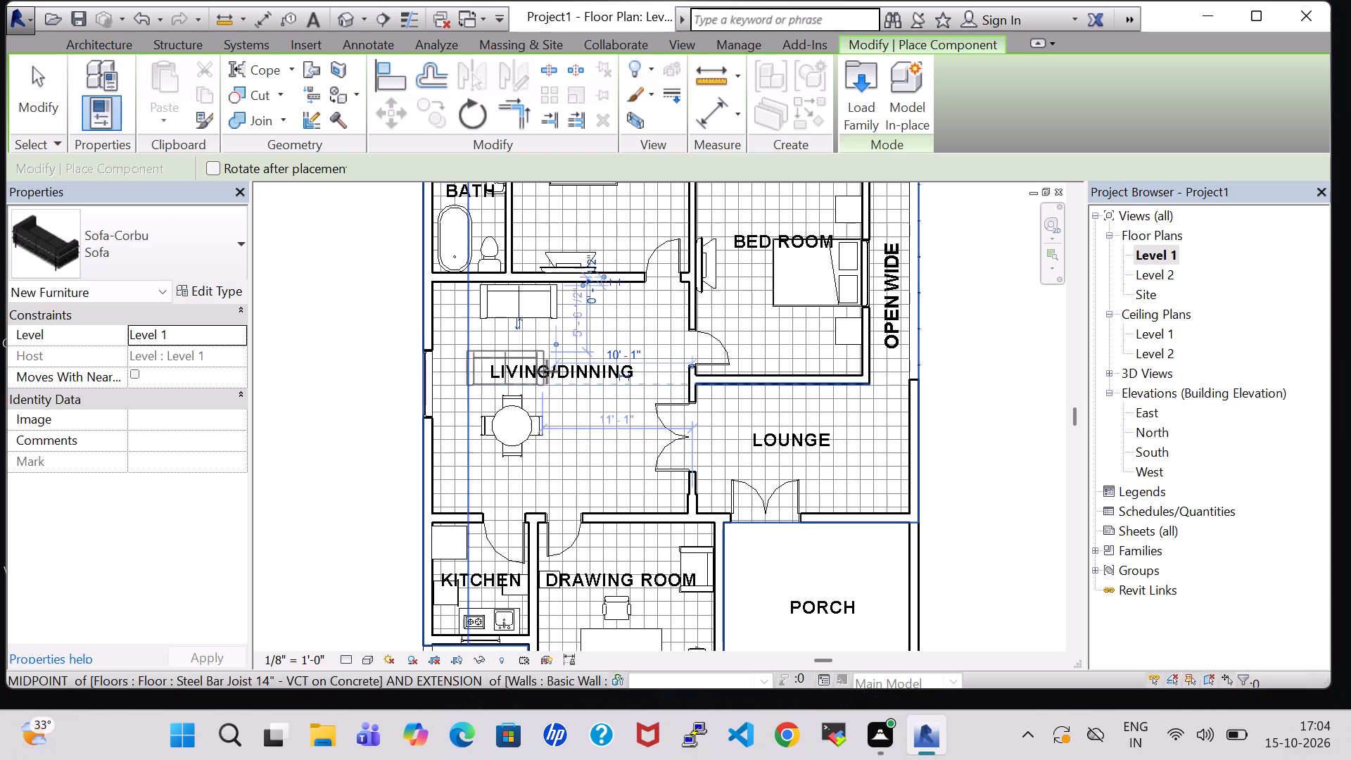
{"action": "key", "text": "space"}
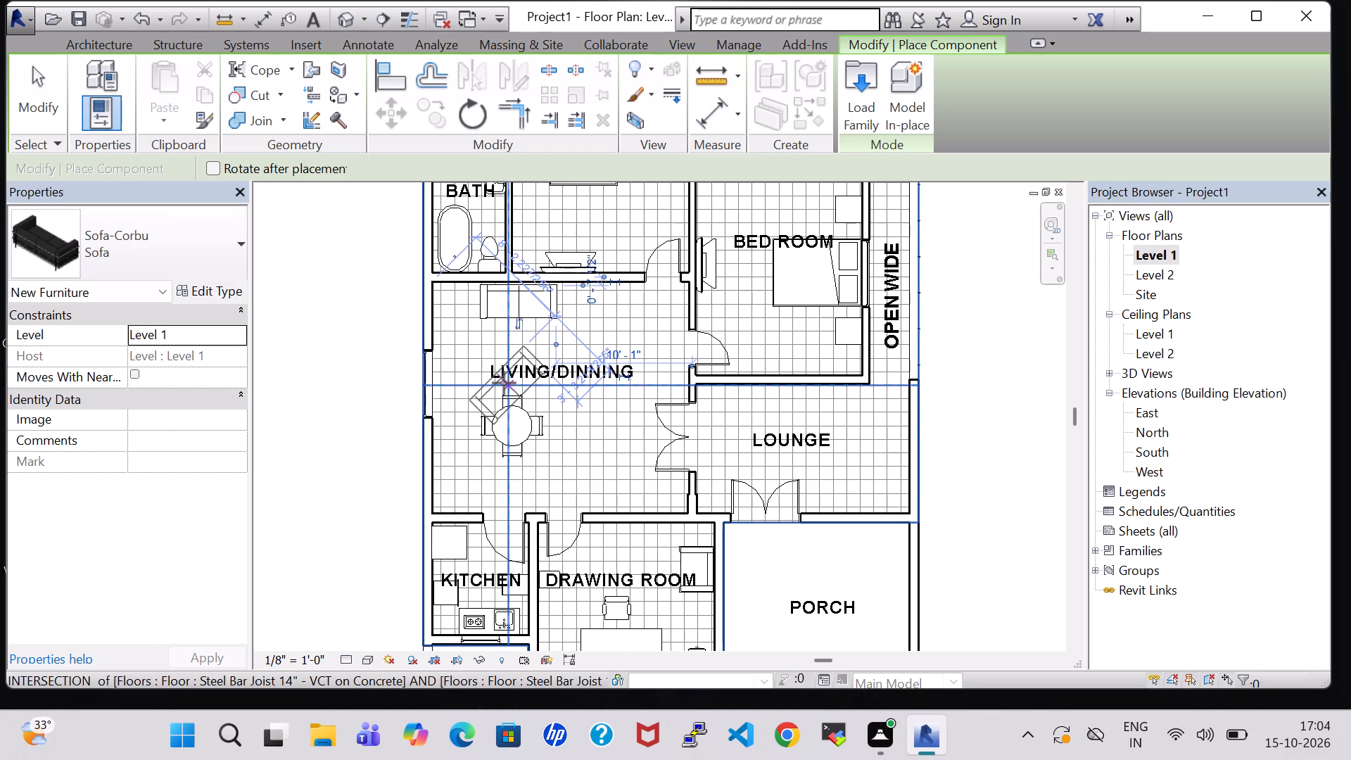
{"action": "key", "text": "space"}
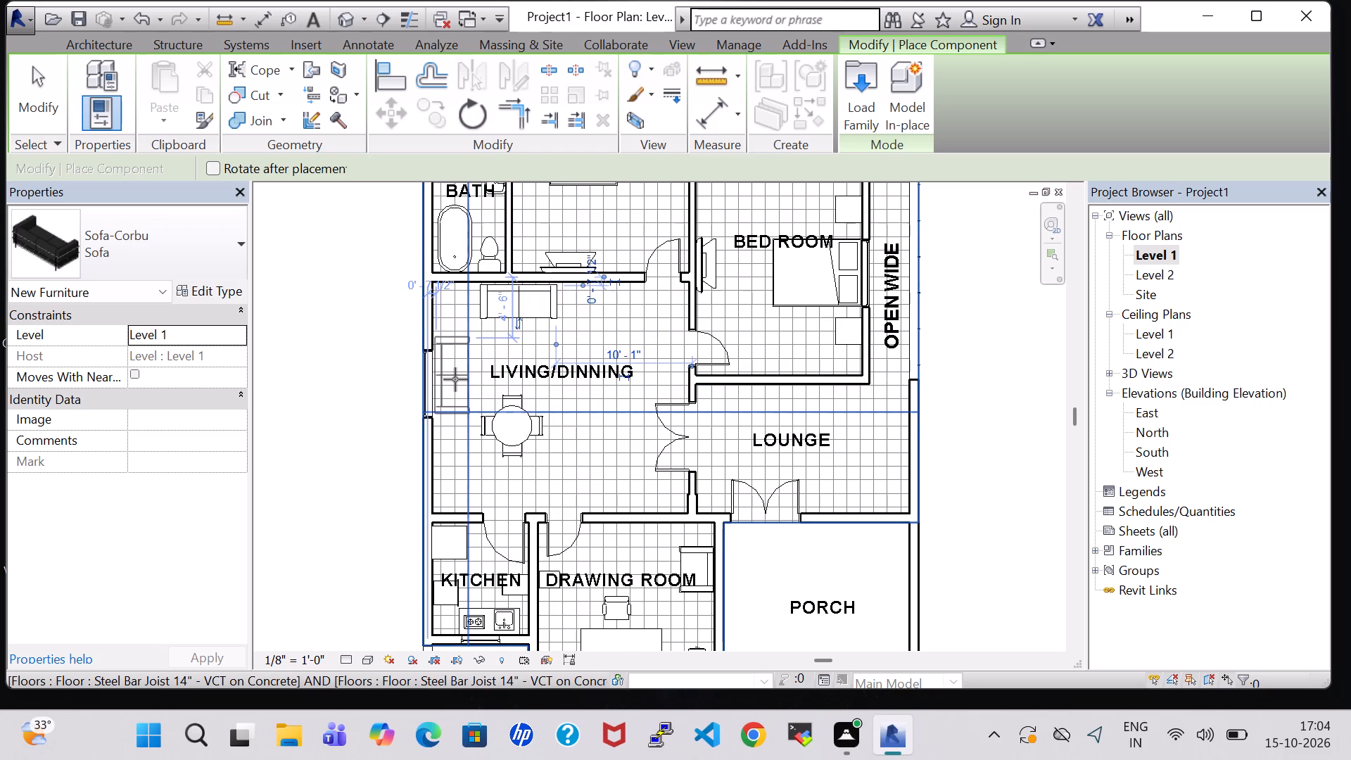
{"action": "scroll", "coordinate": [459, 380], "scroll_direction": "up", "scroll_amount": 3}
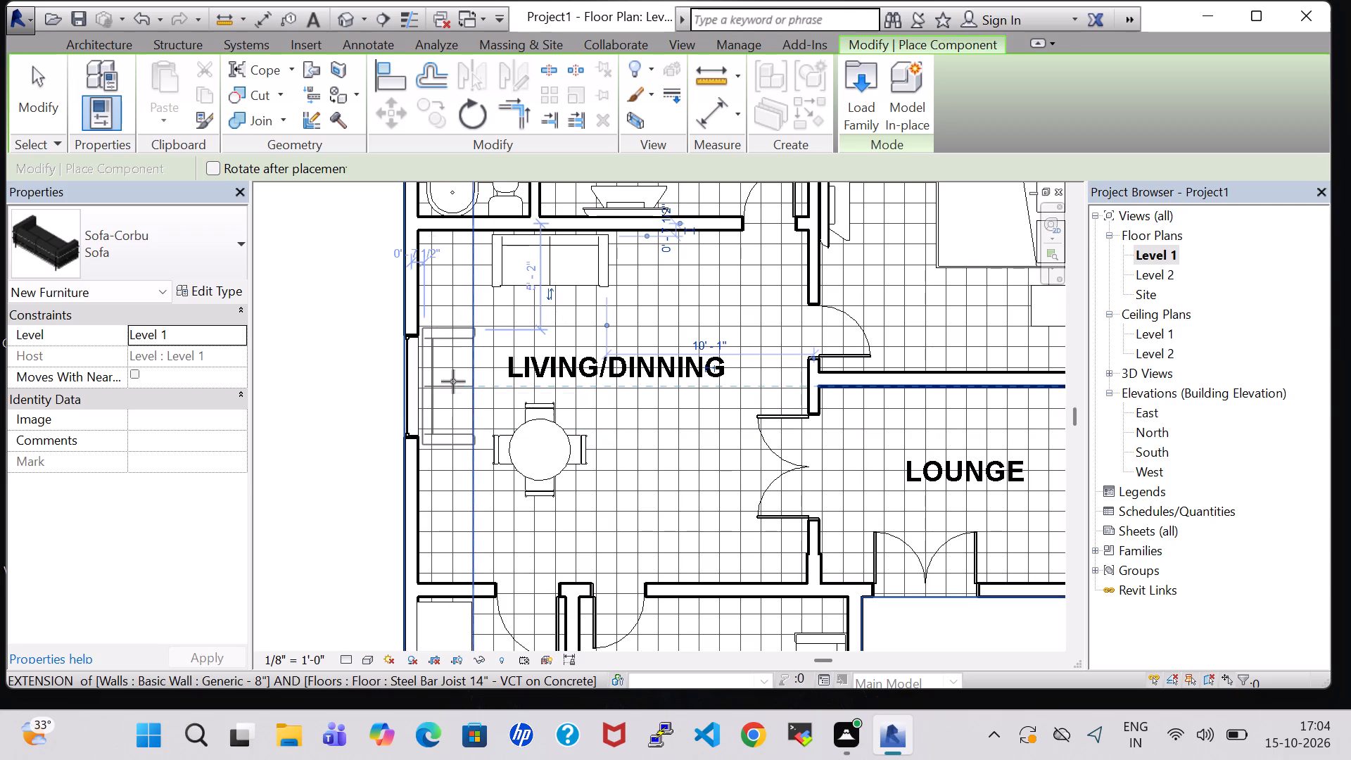
{"action": "left_click", "coordinate": [453, 381]}
{"action": "key", "text": "Escape"}
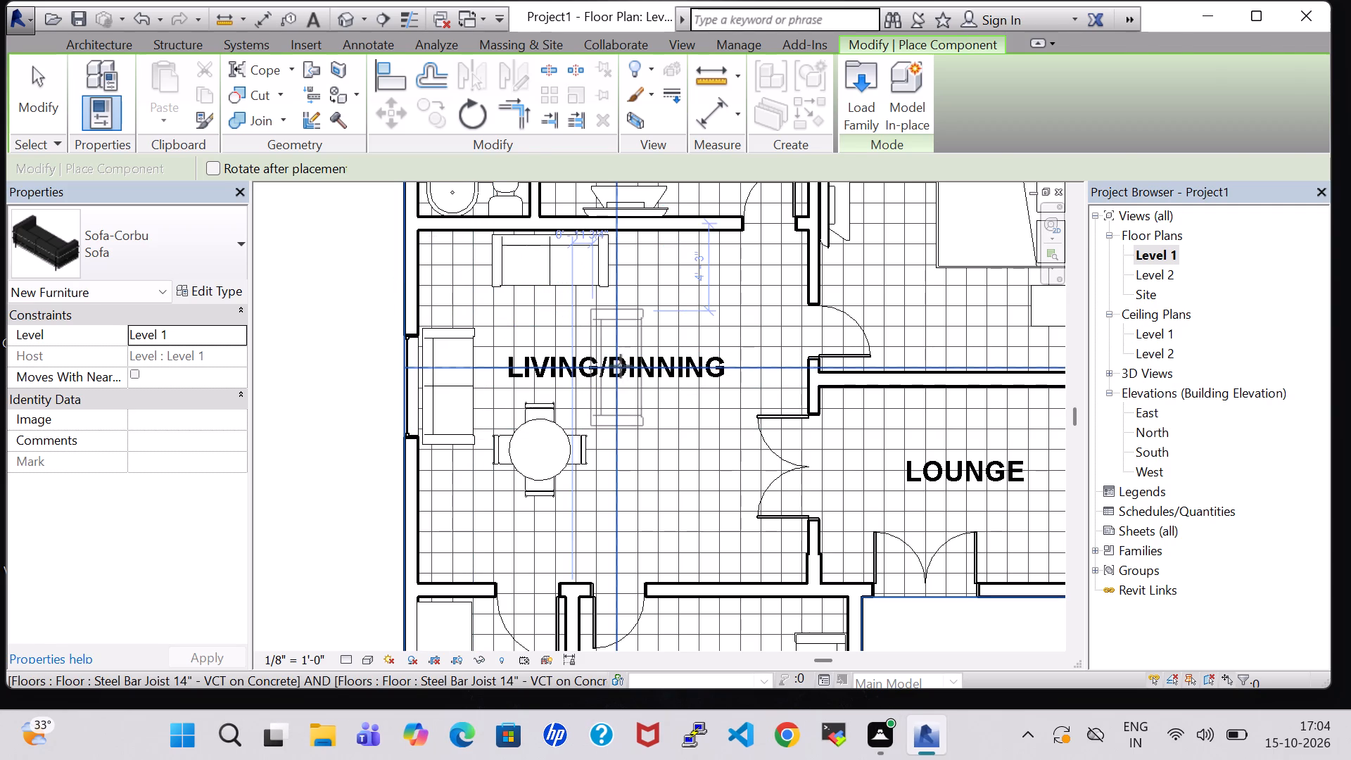
{"action": "key", "text": "Escape"}
Nudge the round dining table with chairs toward the kitchen wall and slightly toward the window wall, clear of the sofa.
{"action": "left_click", "coordinate": [563, 430]}
{"action": "key", "text": "Down"}
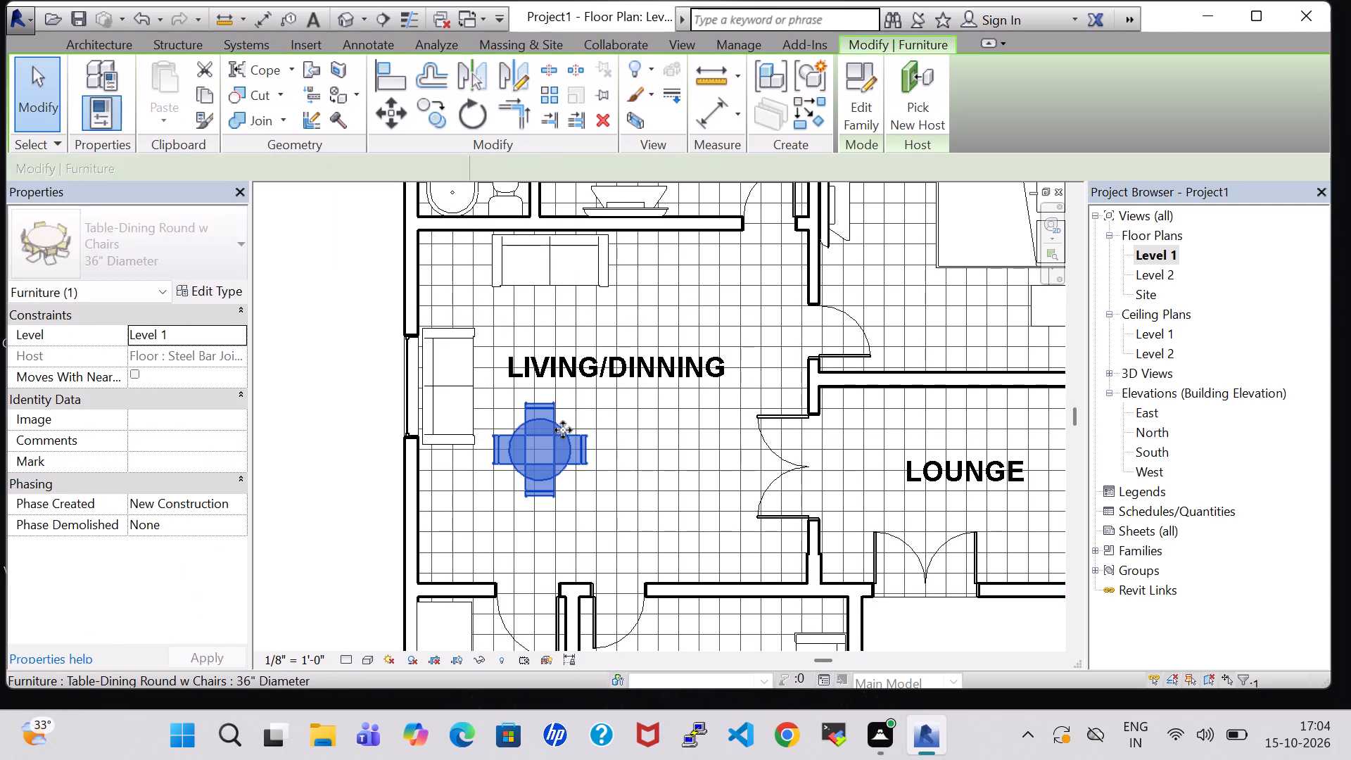
{"action": "key", "text": "Down"}
{"action": "key", "text": "Down"}
{"action": "key", "text": "Down"}
{"action": "key", "text": "Down"}
{"action": "key", "text": "Down"}
{"action": "key", "text": "Down"}
{"action": "key", "text": "Down"}
{"action": "key", "text": "Down"}
{"action": "key", "text": "Down"}
{"action": "key", "text": "Down"}
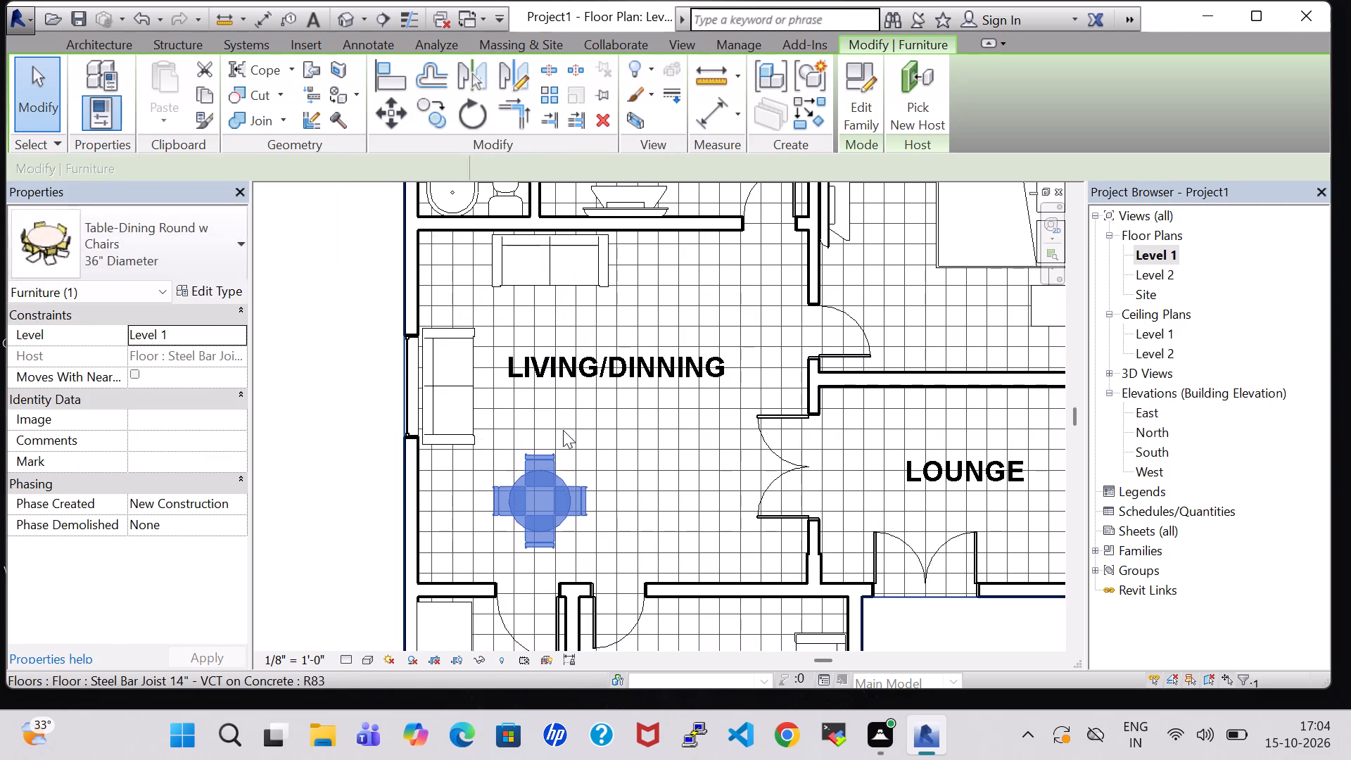
{"action": "key", "text": "Down"}
{"action": "key", "text": "Left"}
{"action": "key", "text": "Down"}
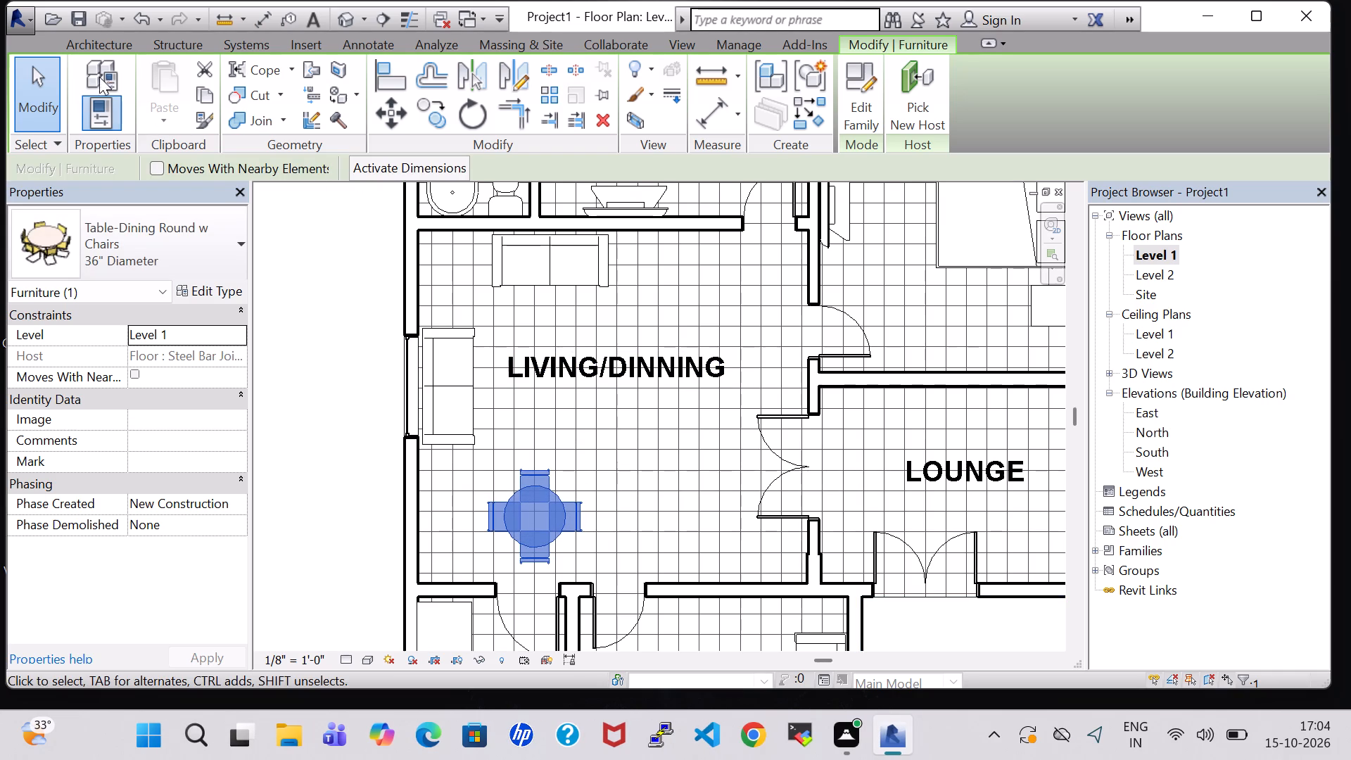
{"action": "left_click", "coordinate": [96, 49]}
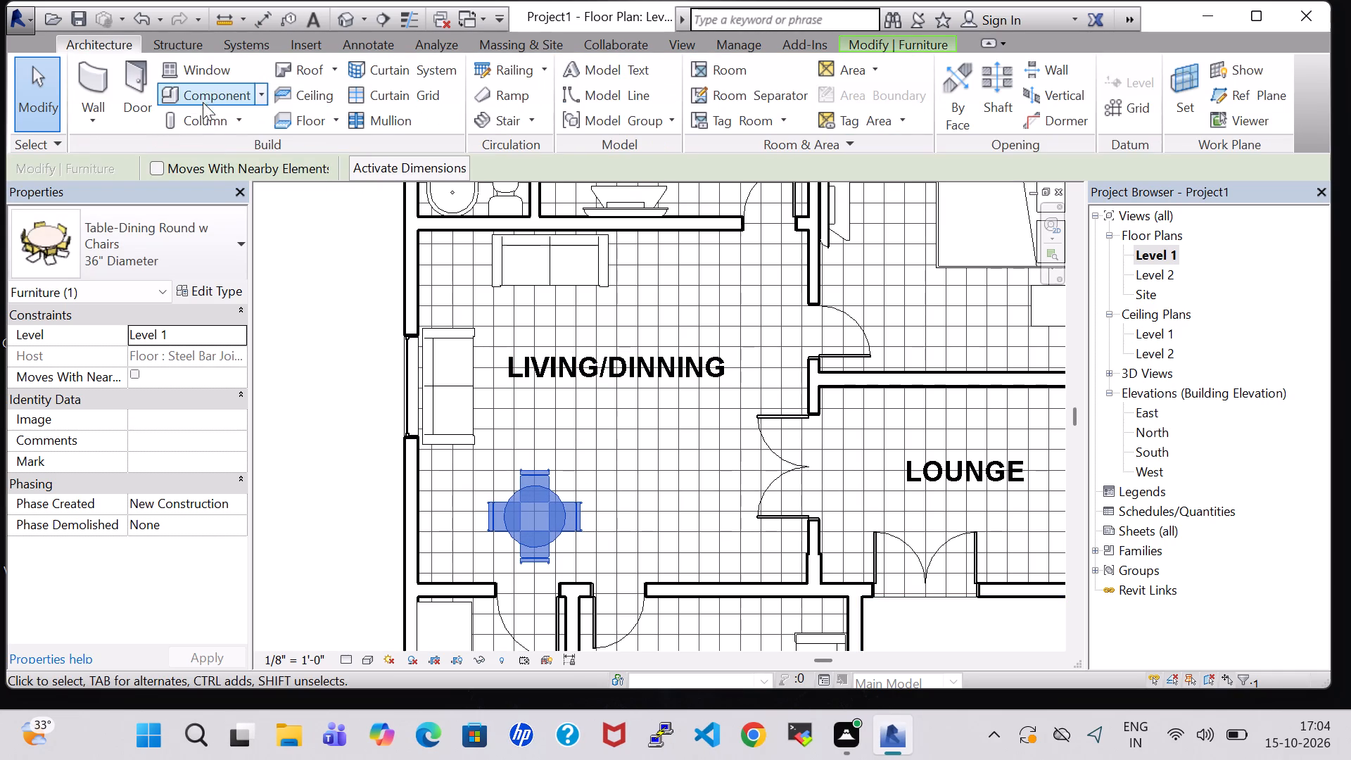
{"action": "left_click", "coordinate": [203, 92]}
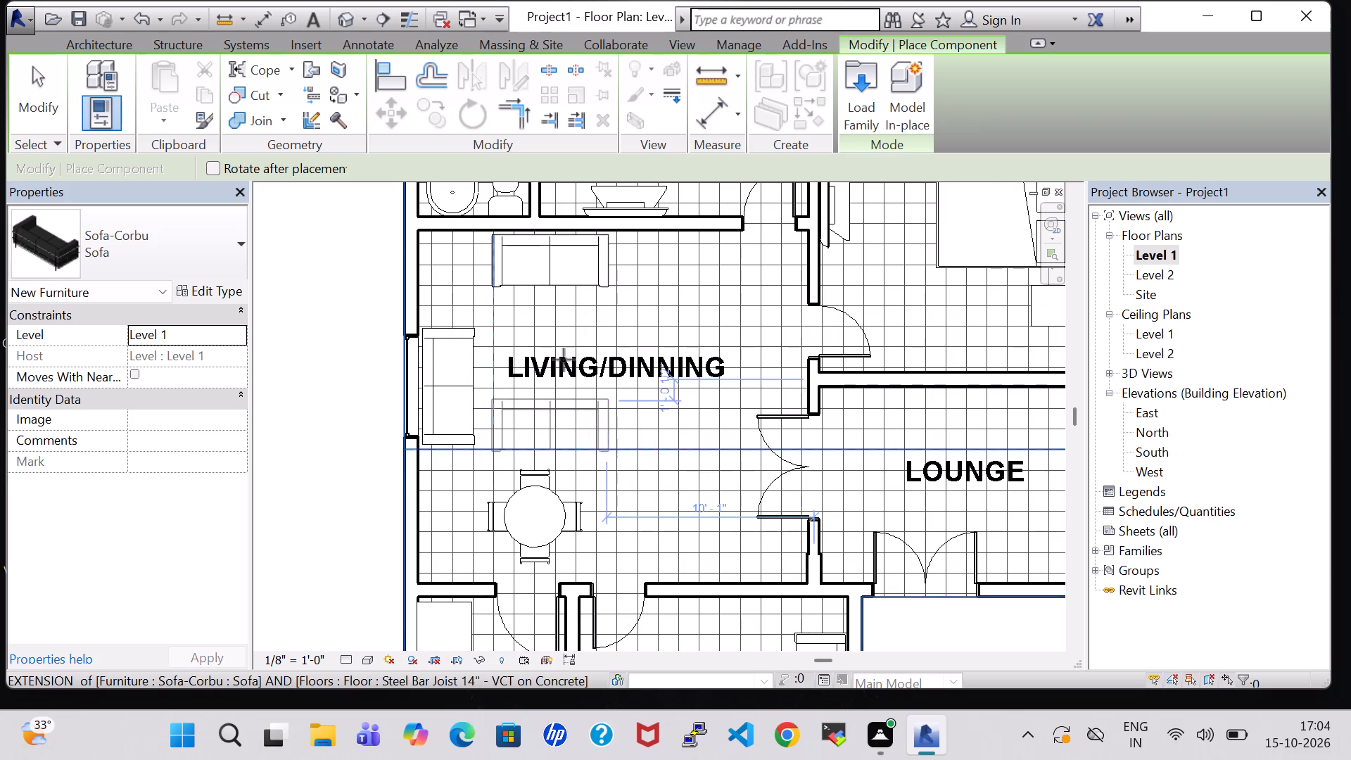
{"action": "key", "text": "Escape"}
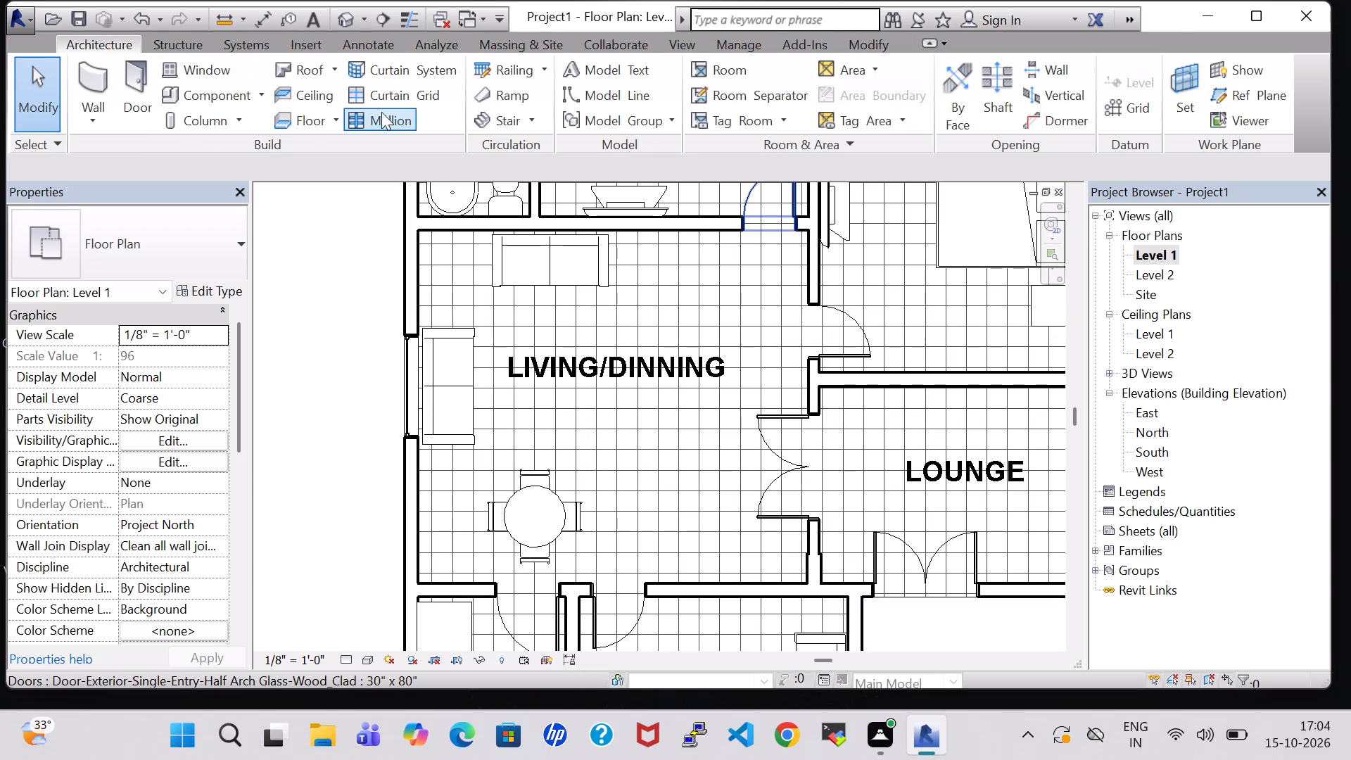
Load the Table-Dining family from the Tables folder of the Furniture library.
{"action": "left_click", "coordinate": [224, 89]}
{"action": "left_click", "coordinate": [854, 108]}
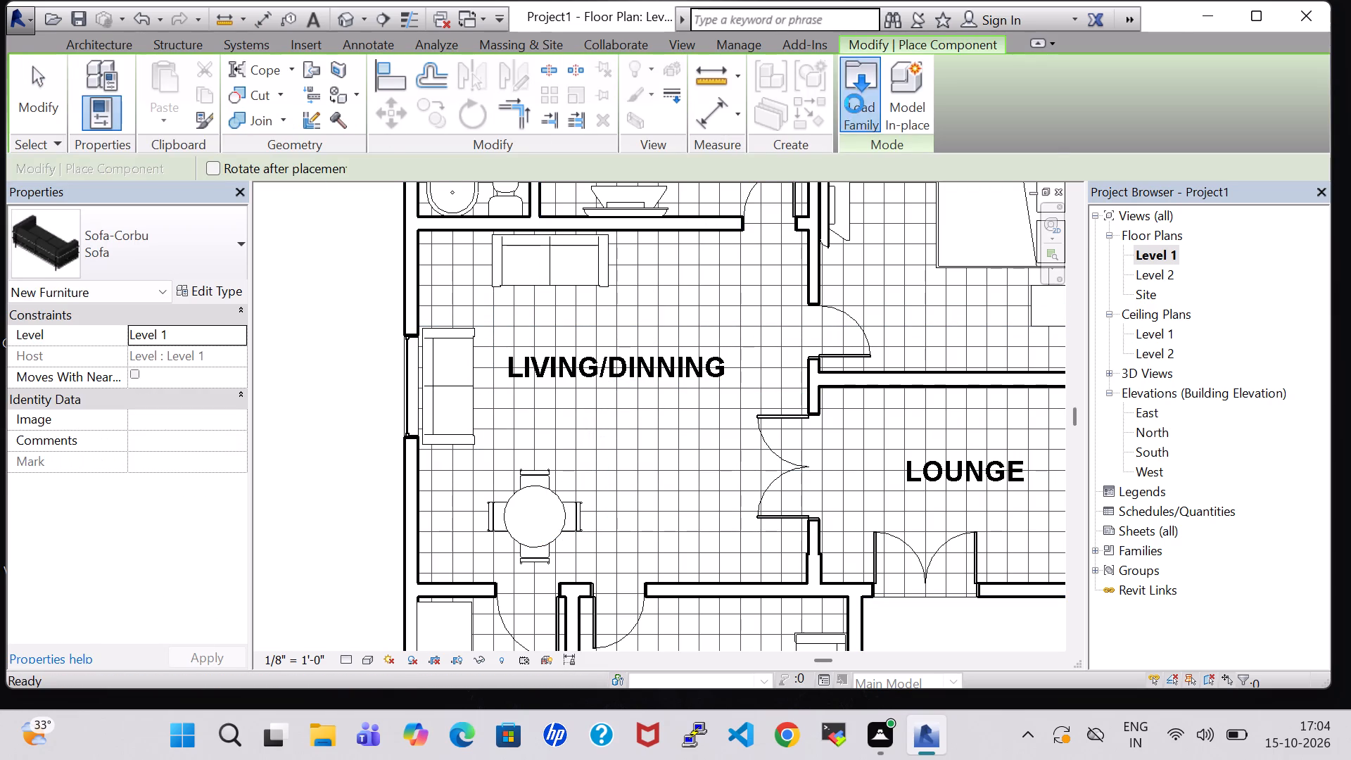
{"action": "scroll", "coordinate": [749, 379], "scroll_direction": "down", "scroll_amount": 1}
{"action": "double_click", "coordinate": [781, 308]}
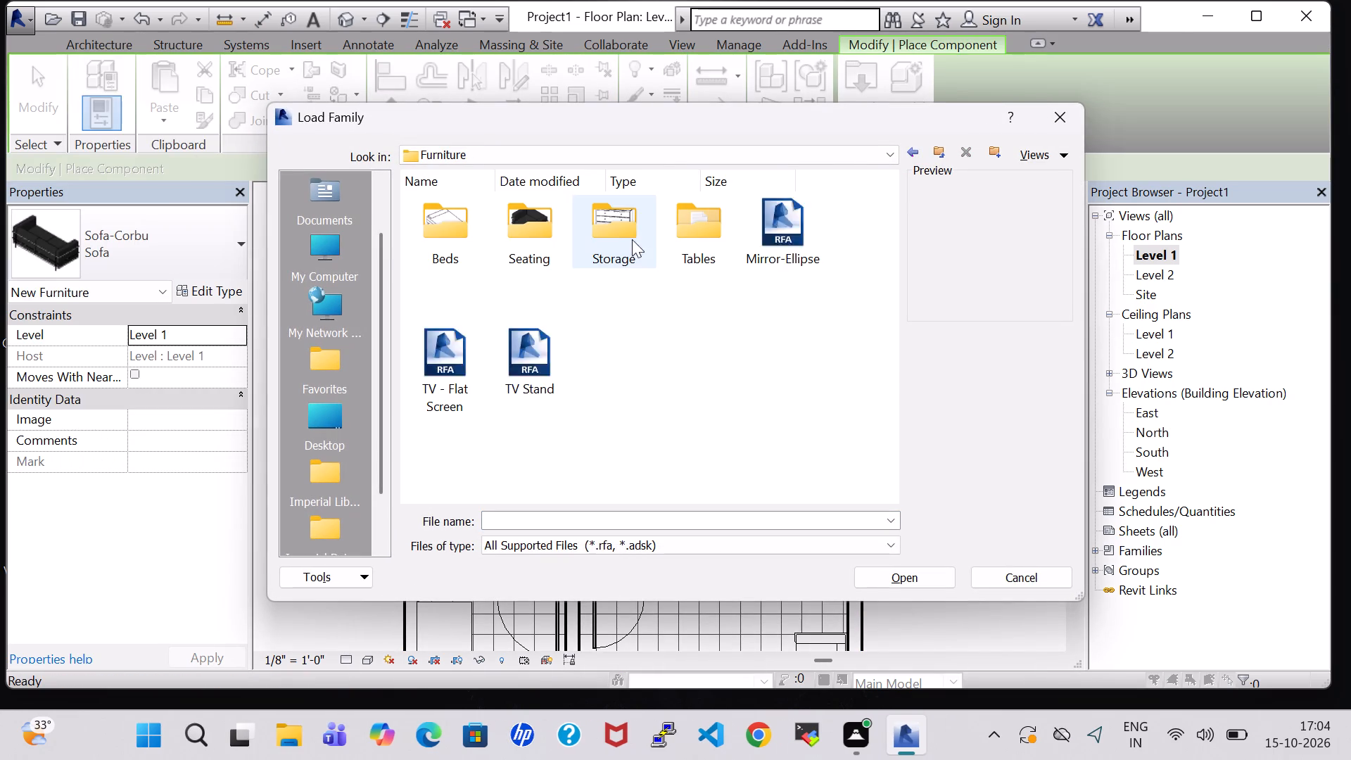
{"action": "double_click", "coordinate": [690, 234]}
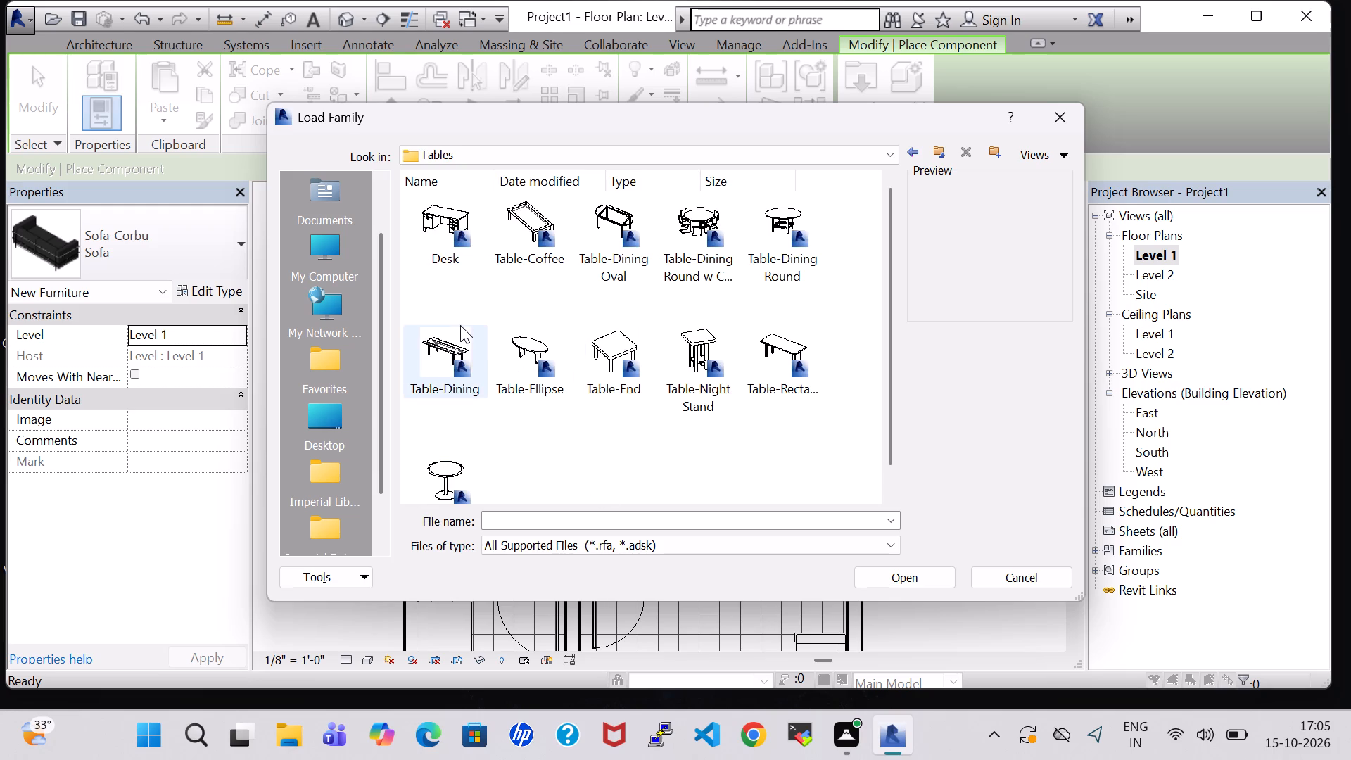
{"action": "left_click", "coordinate": [453, 343]}
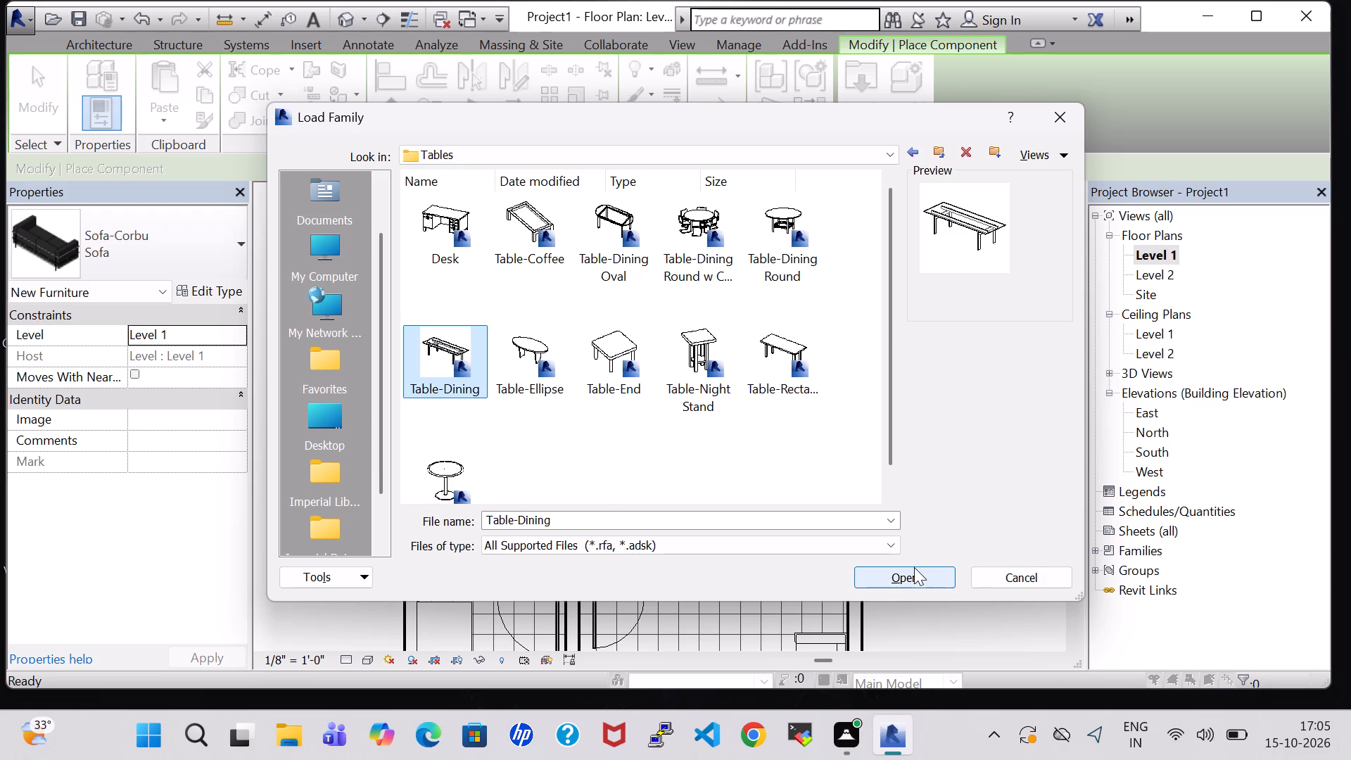
{"action": "left_click", "coordinate": [914, 567]}
Rotate the 30" x 84" x 22" Table-Dining 90° and place it in front of the window-wall sofa, parallel to it.
{"action": "key", "text": "space"}
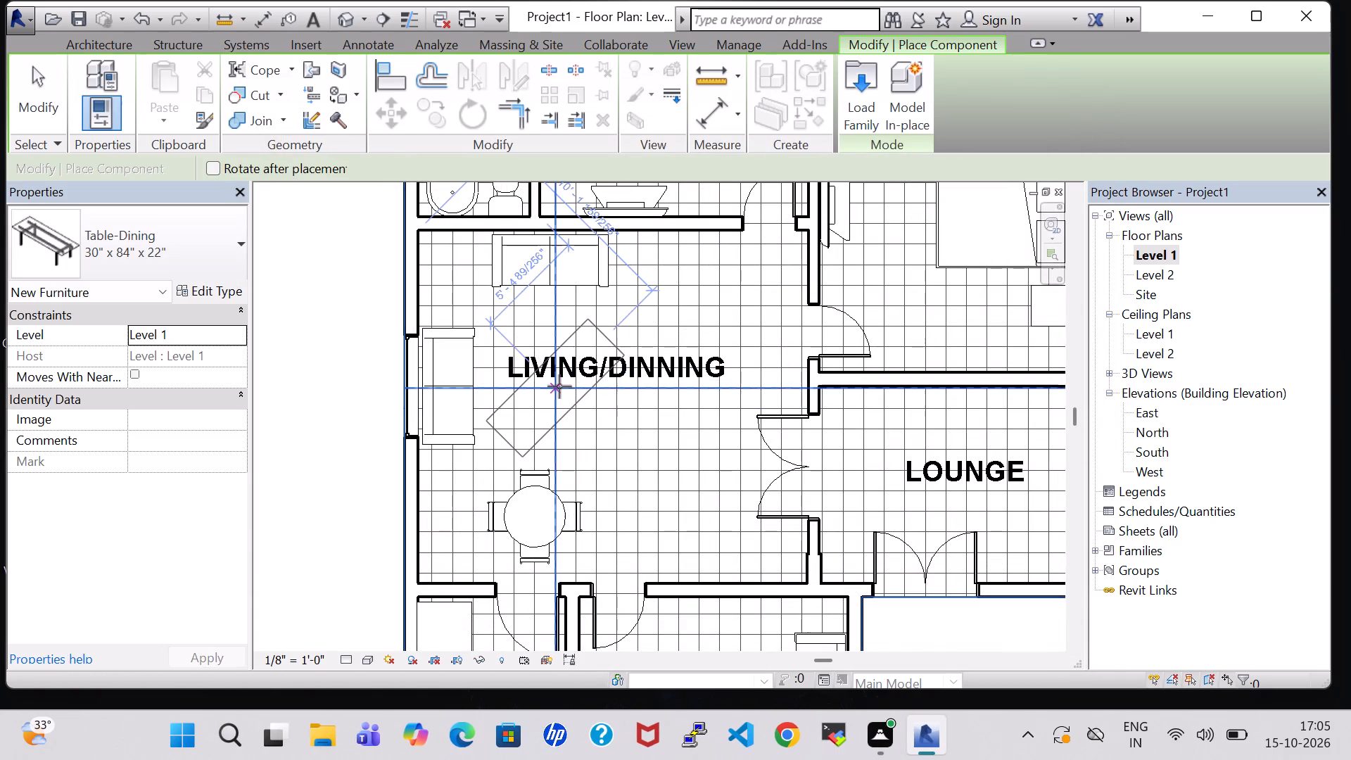
{"action": "key", "text": "space"}
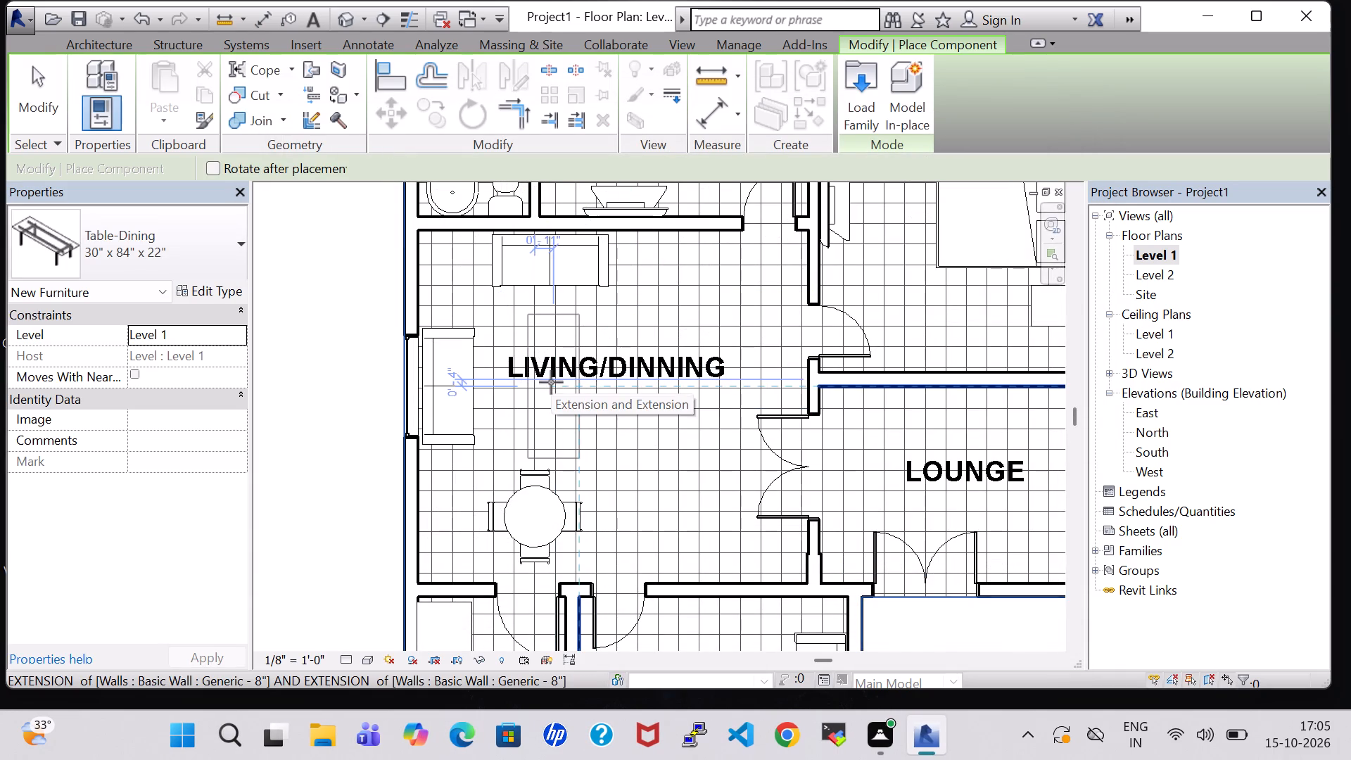
{"action": "left_click", "coordinate": [551, 382]}
{"action": "scroll", "coordinate": [554, 386], "scroll_direction": "down", "scroll_amount": 3}
{"action": "key", "text": "Escape"}
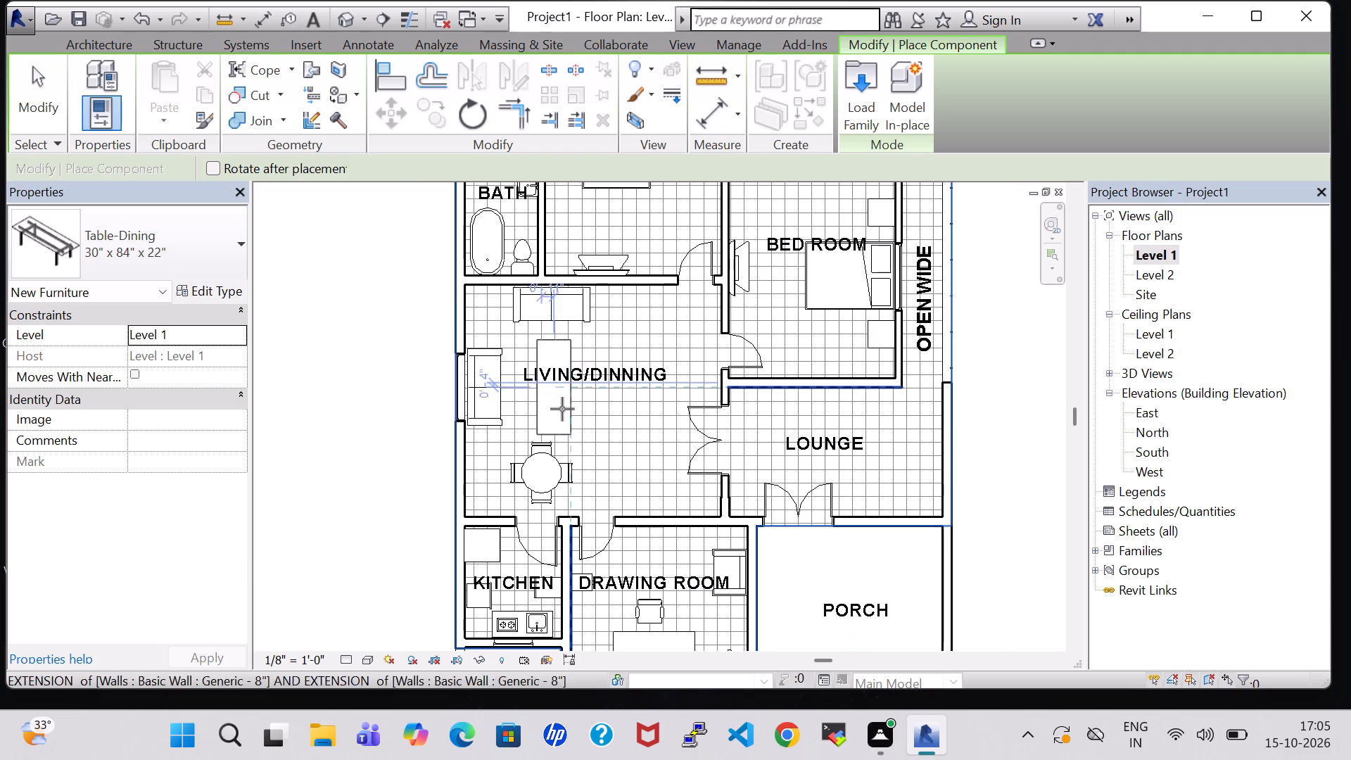
{"action": "key", "text": "Escape"}
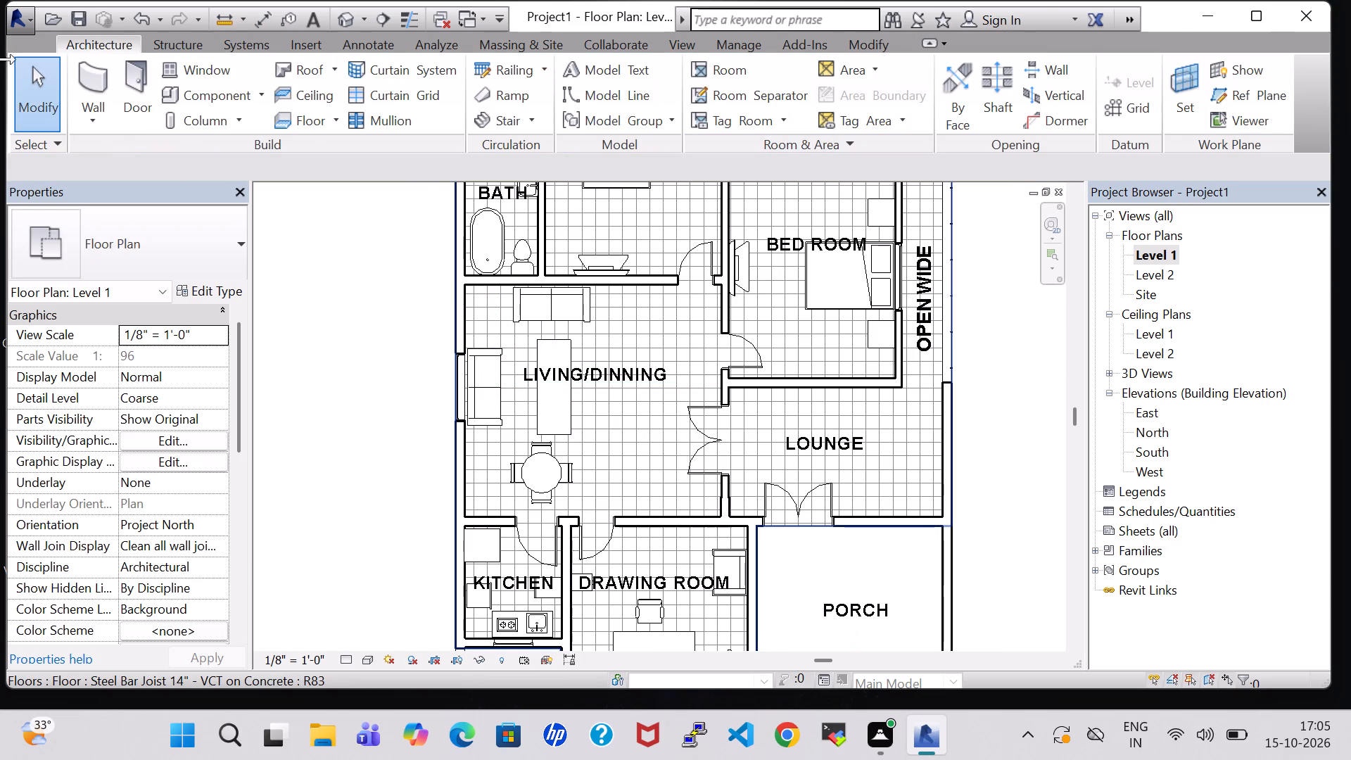
Load the Table-Round family from the Tables folder of the Furniture library.
{"action": "left_click", "coordinate": [198, 93]}
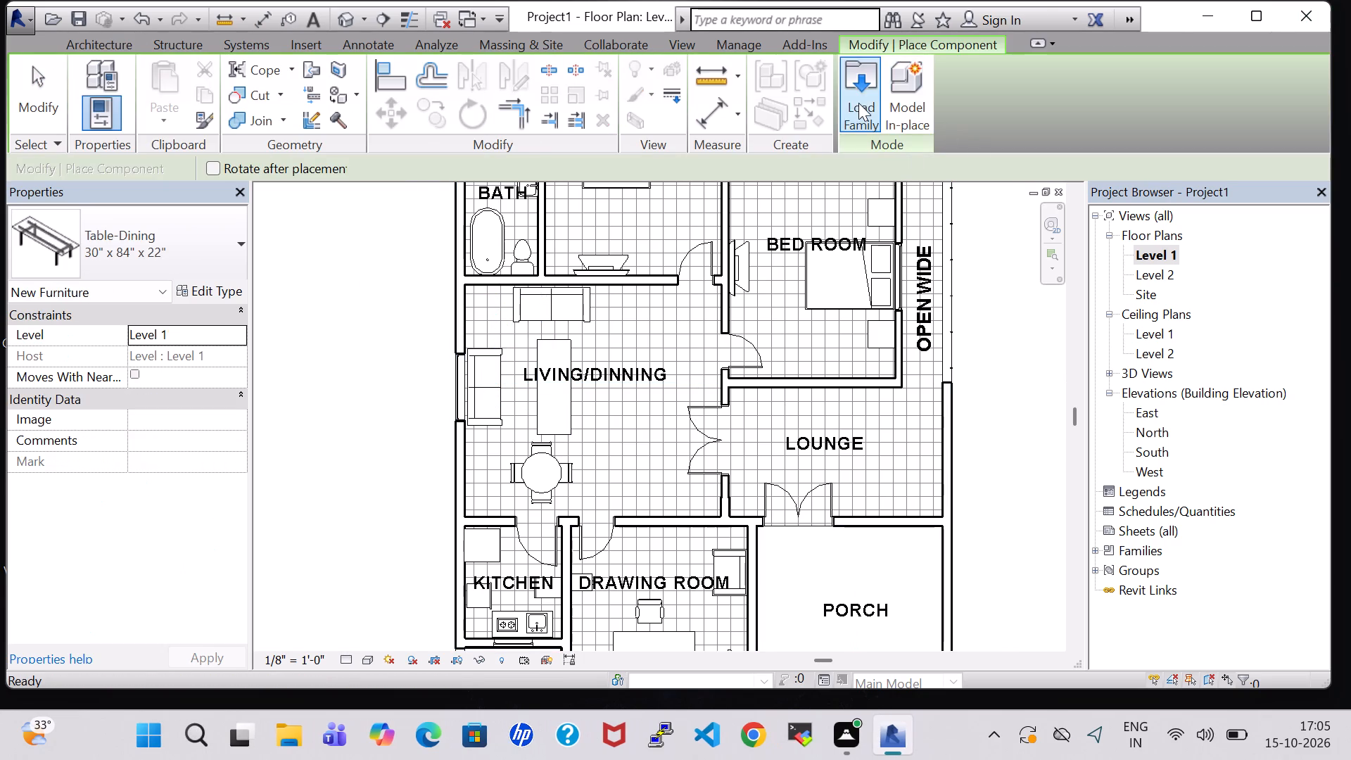
{"action": "left_click", "coordinate": [858, 103]}
{"action": "scroll", "coordinate": [663, 346], "scroll_direction": "down", "scroll_amount": 1}
{"action": "double_click", "coordinate": [780, 315]}
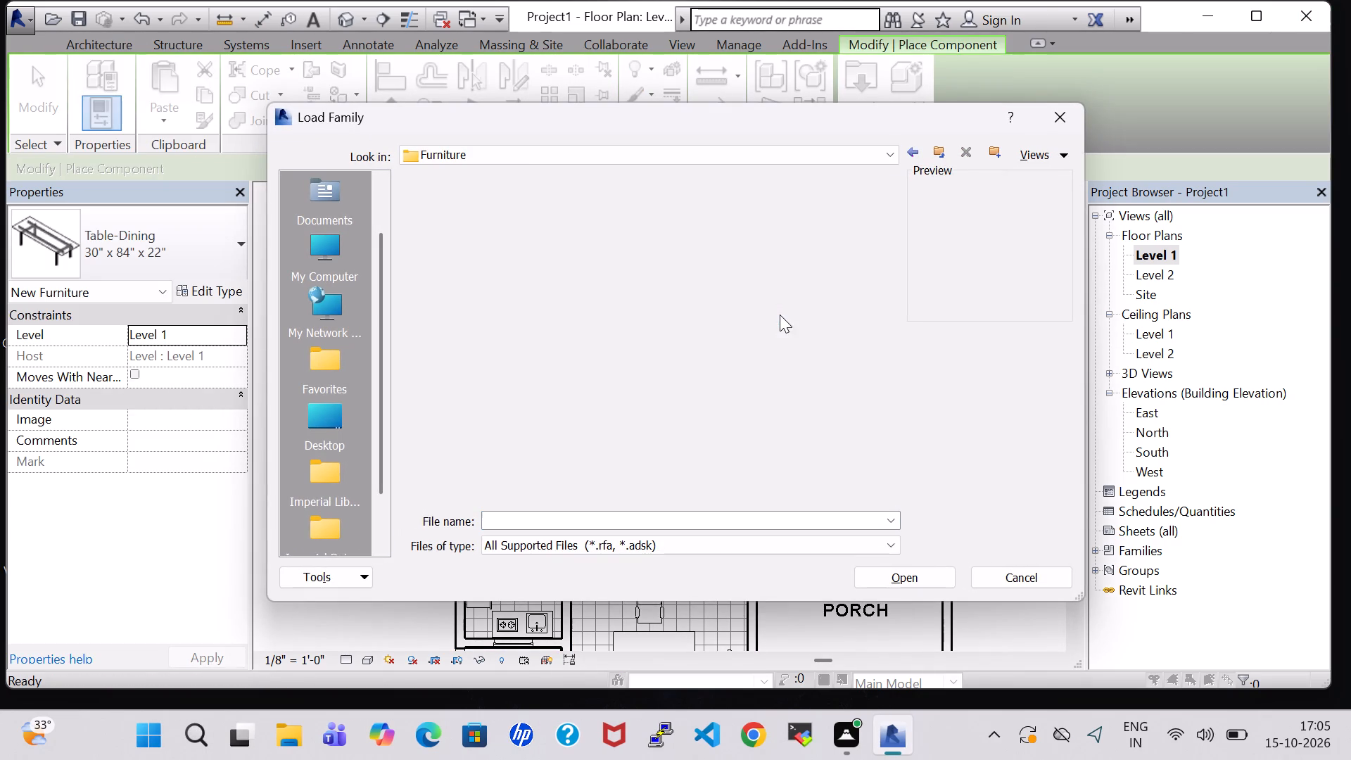
{"action": "double_click", "coordinate": [677, 245]}
{"action": "left_click", "coordinate": [437, 482]}
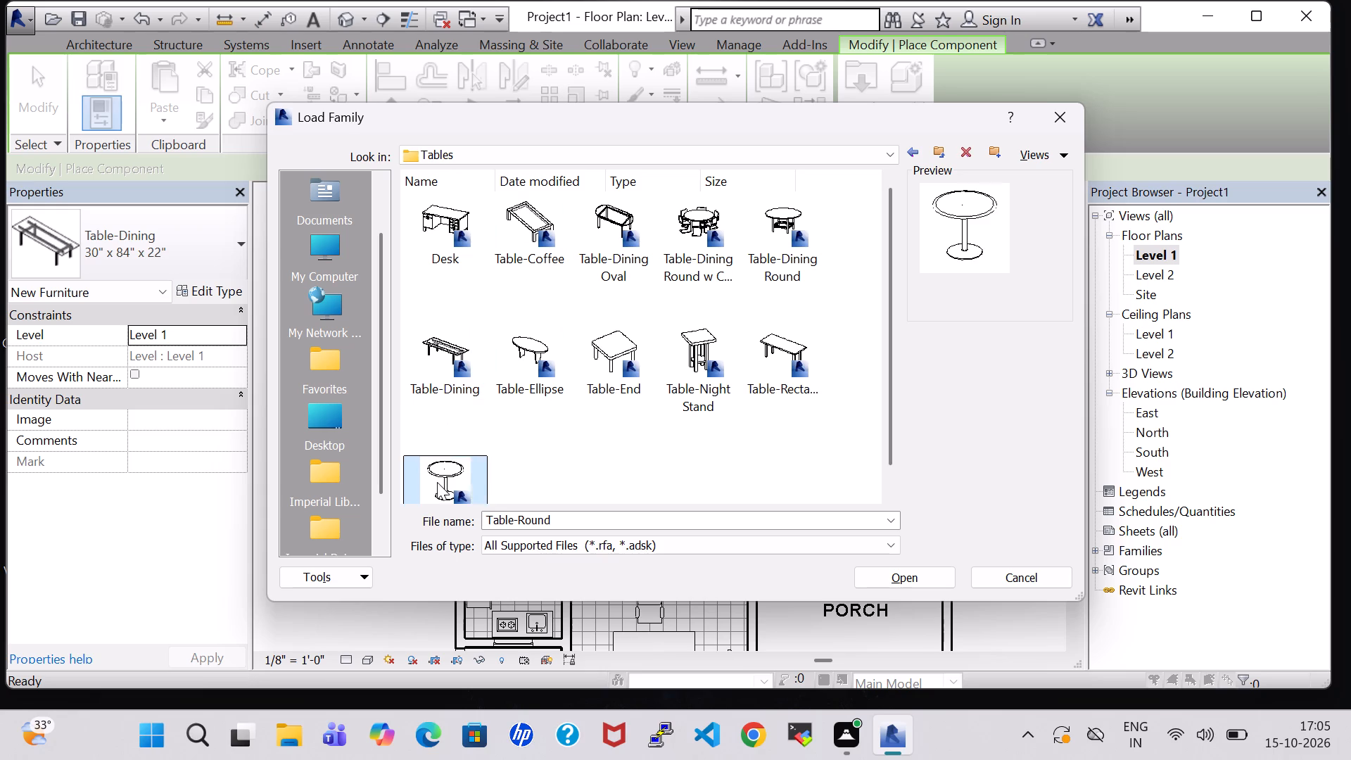
{"action": "left_click", "coordinate": [874, 576]}
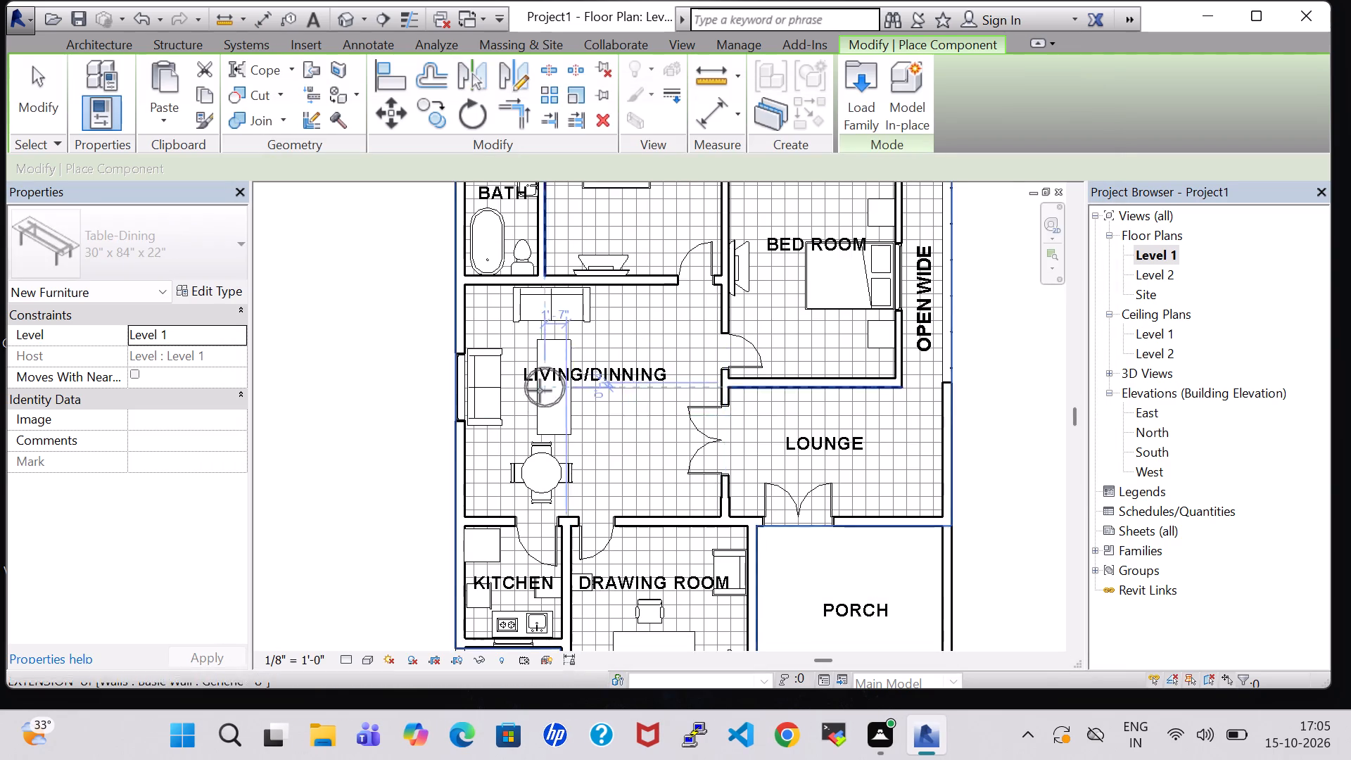
Place the 36" diameter Table-Round in the living/dining room corner between the two sofas.
{"action": "scroll", "coordinate": [540, 391], "scroll_direction": "up", "scroll_amount": 3}
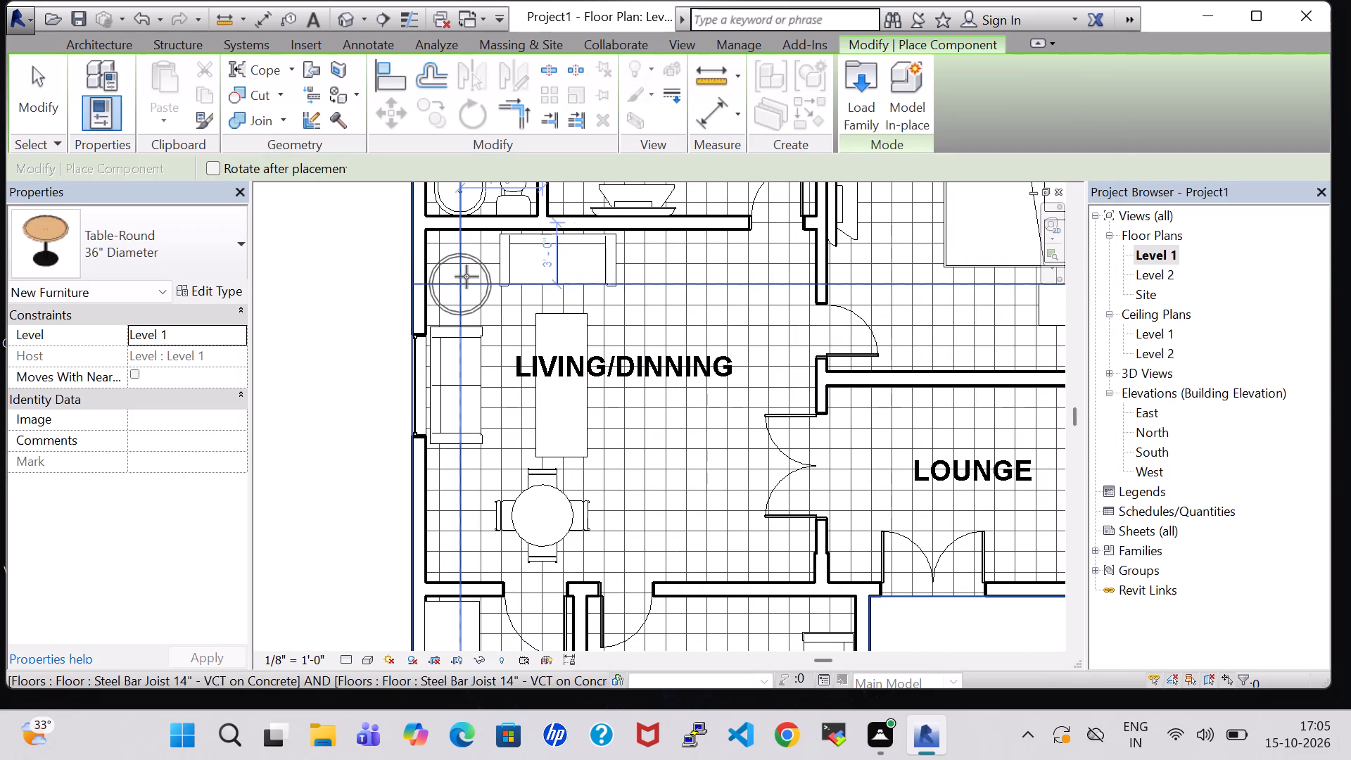
{"action": "left_click", "coordinate": [467, 277]}
{"action": "scroll", "coordinate": [628, 395], "scroll_direction": "down", "scroll_amount": 1}
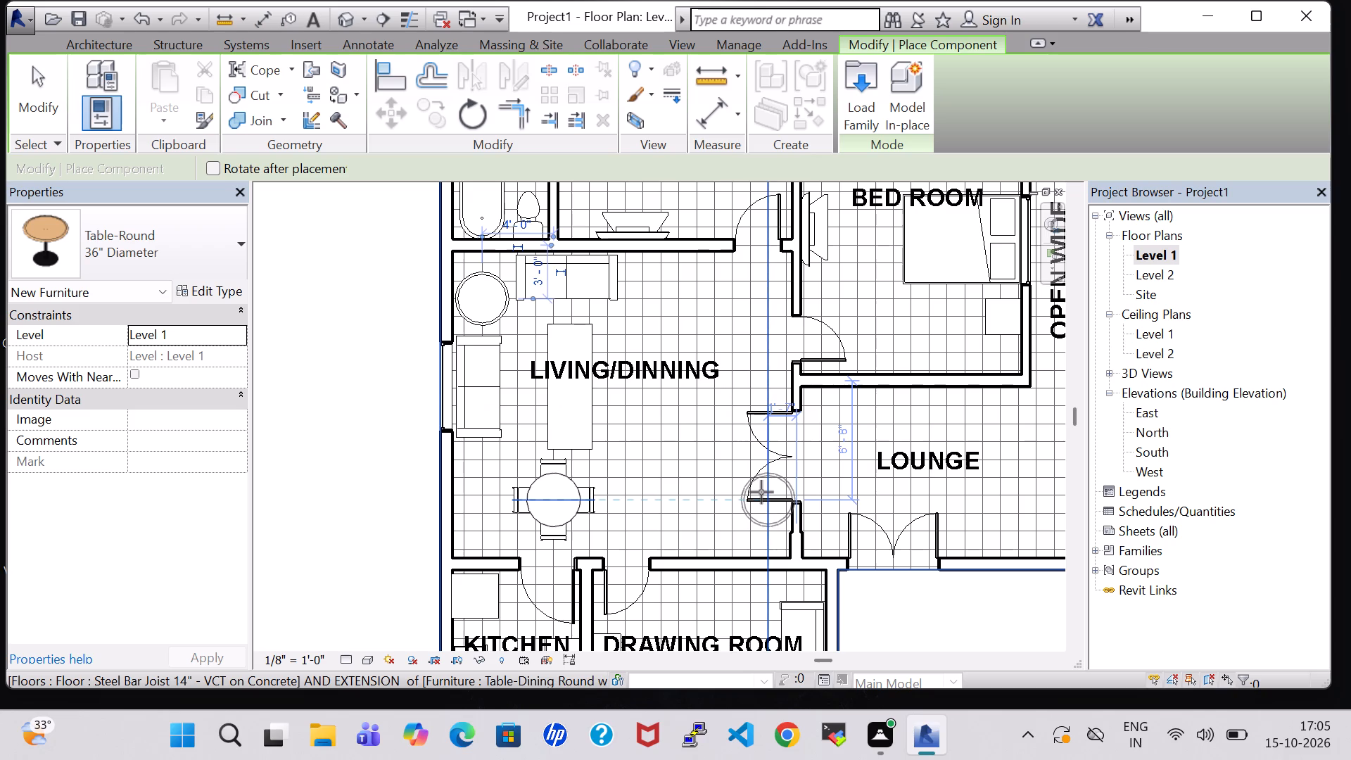
{"action": "key", "text": "Escape"}
{"action": "key", "text": "Escape"}
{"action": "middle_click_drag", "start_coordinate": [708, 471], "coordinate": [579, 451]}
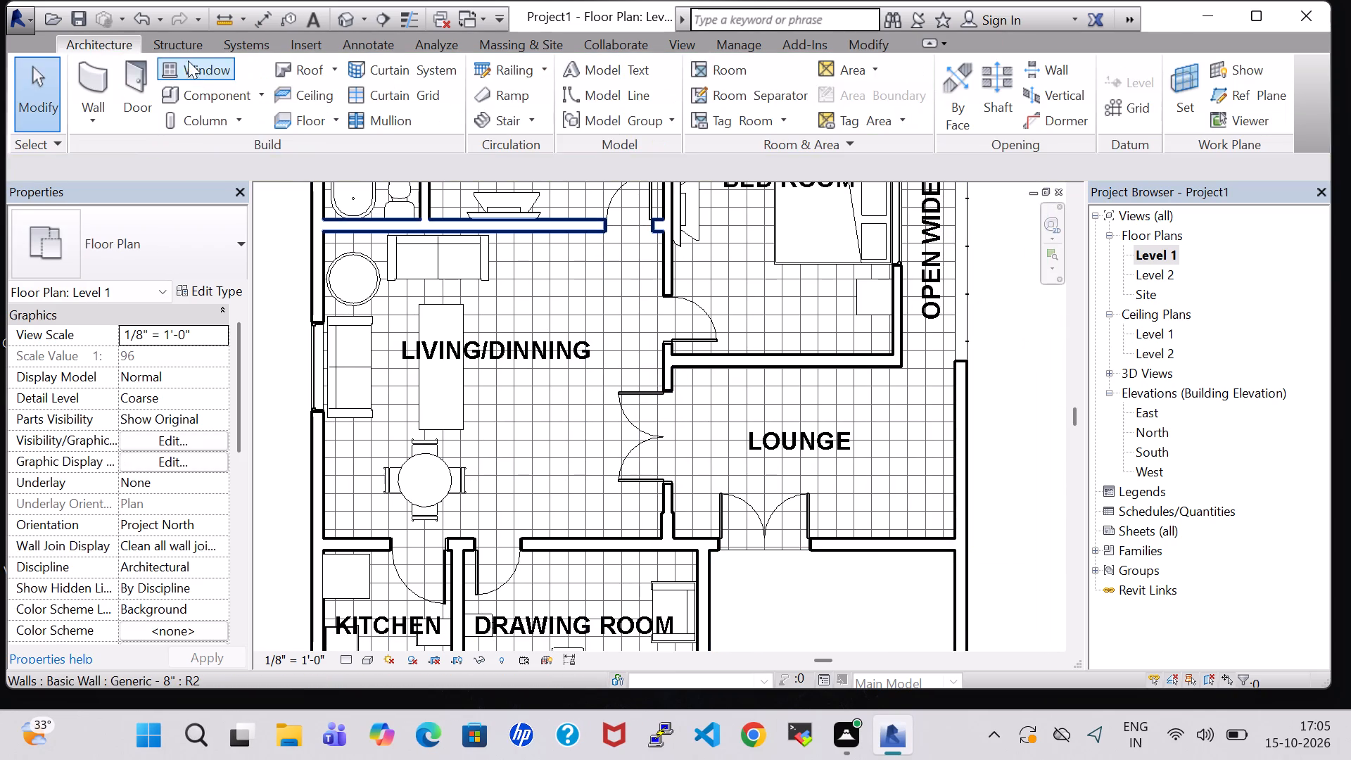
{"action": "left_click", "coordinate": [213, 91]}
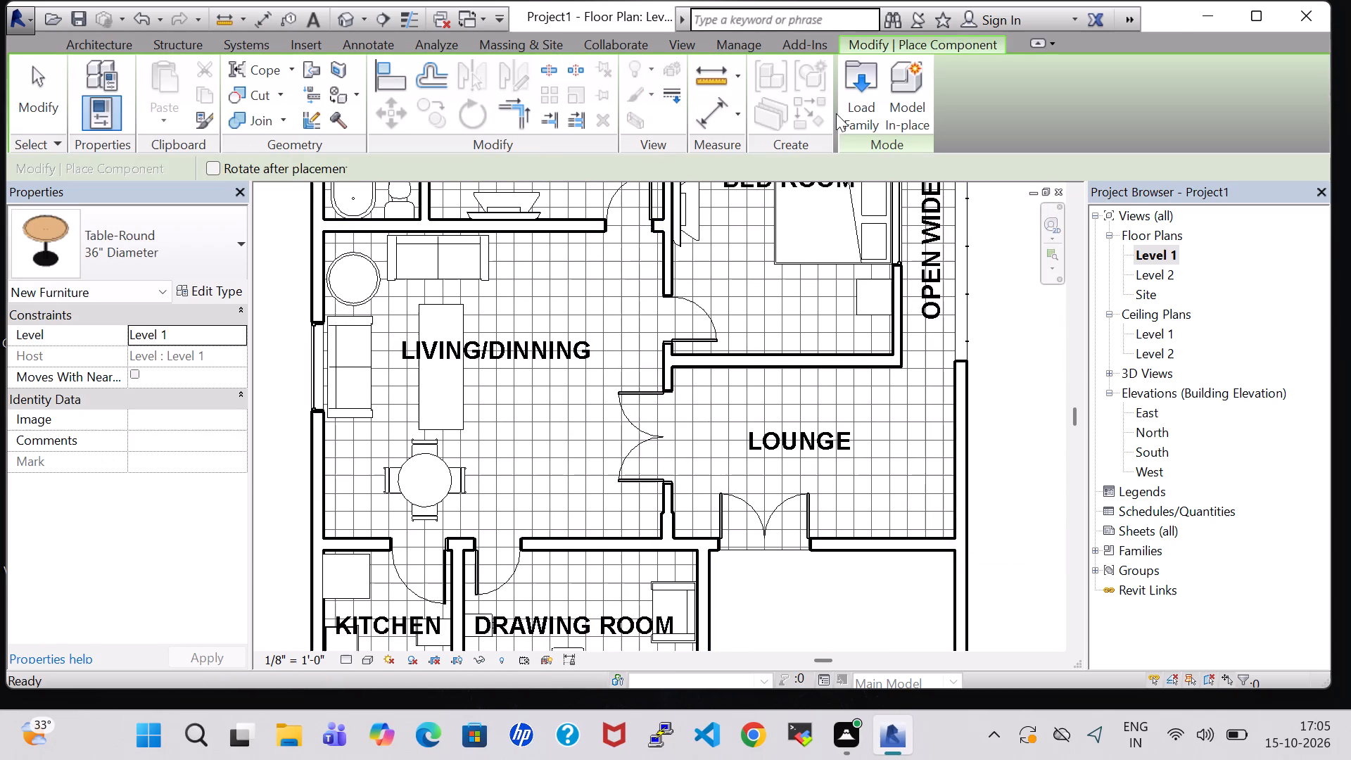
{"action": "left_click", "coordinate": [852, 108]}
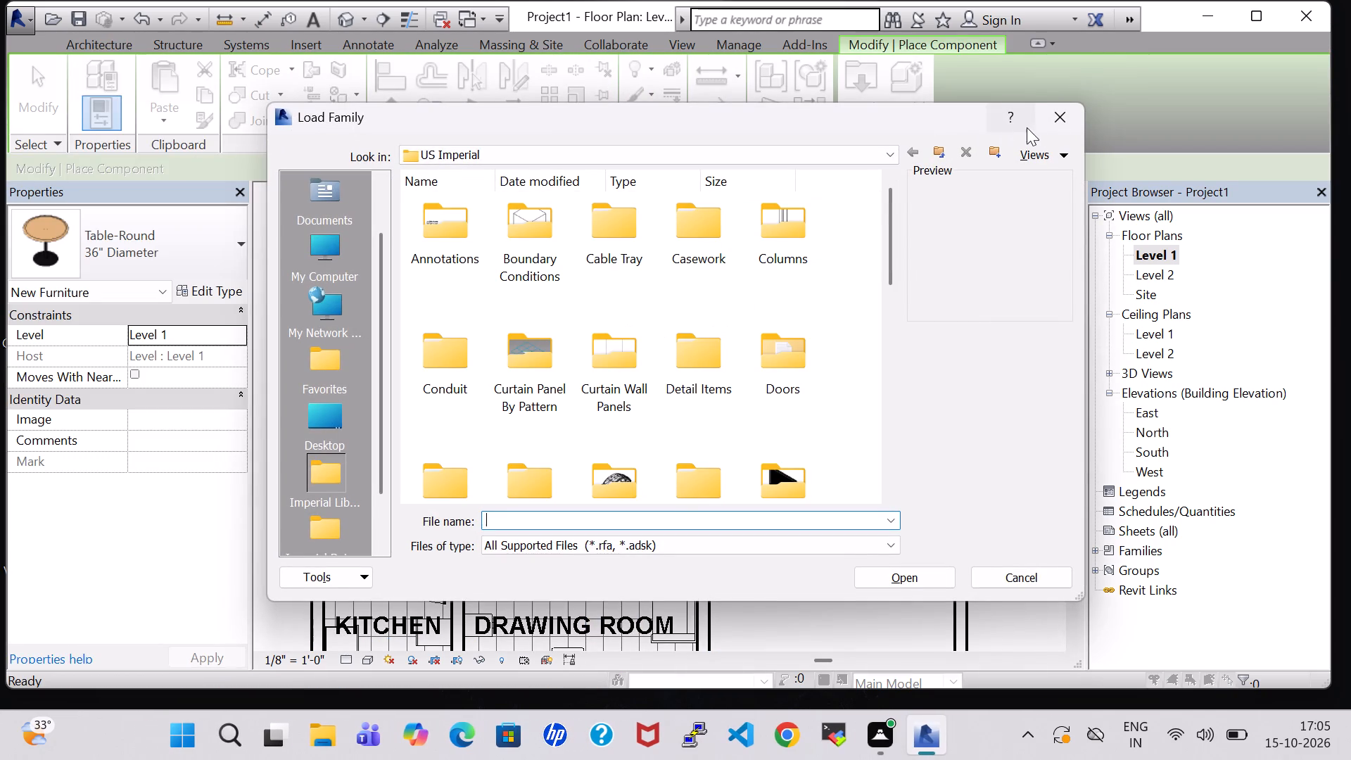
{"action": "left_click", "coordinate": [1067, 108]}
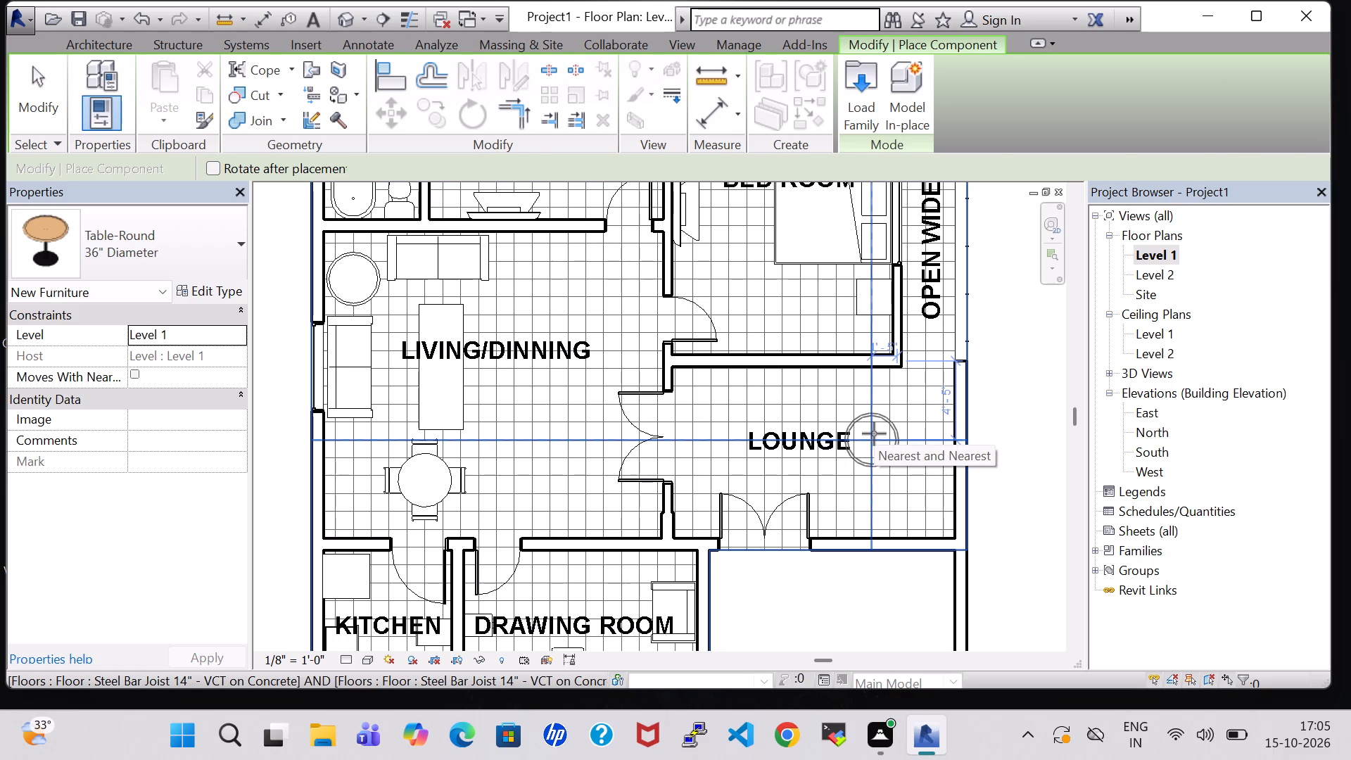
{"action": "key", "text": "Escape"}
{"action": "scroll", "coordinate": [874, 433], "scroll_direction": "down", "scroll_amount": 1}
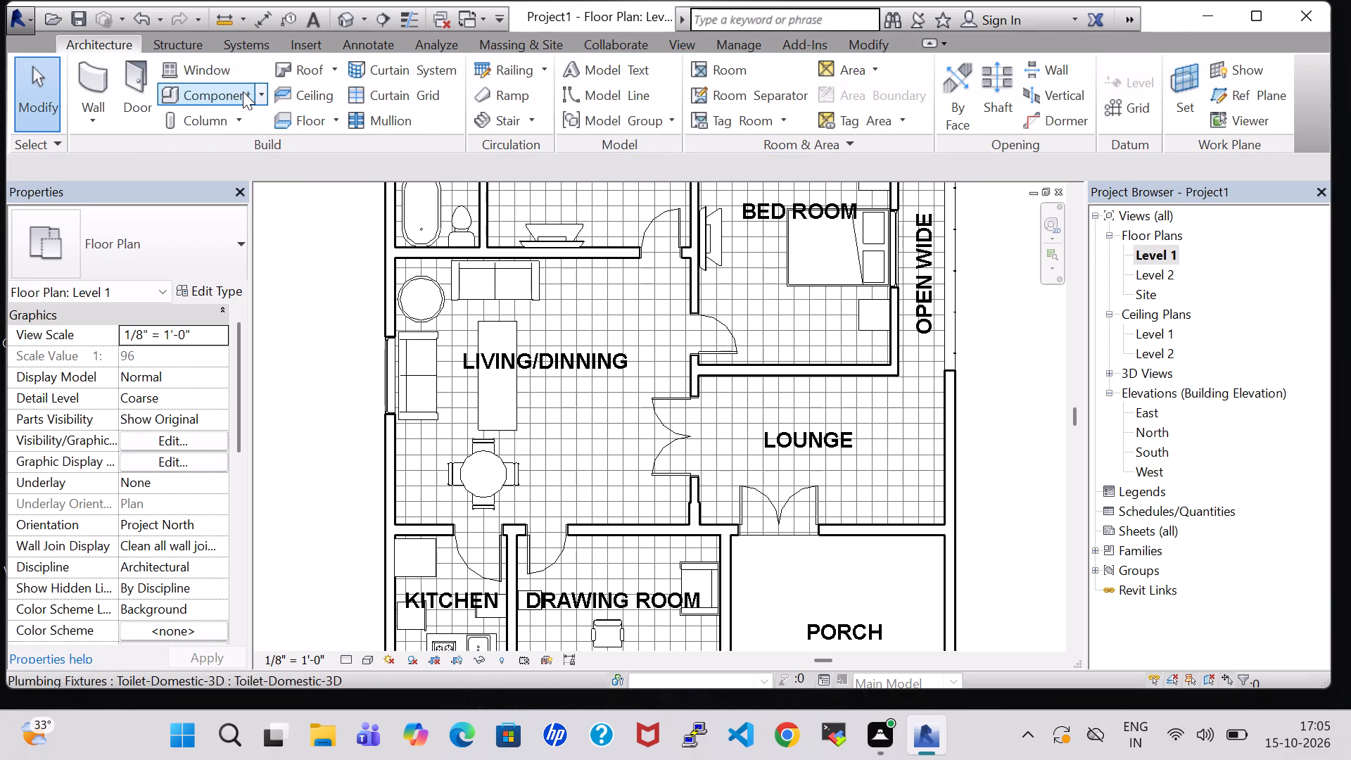
Load the Sink Vanity-Round family from the Architectural fixtures' Sinks folder of the Plumbing library.
{"action": "left_click", "coordinate": [243, 91]}
{"action": "left_click", "coordinate": [844, 105]}
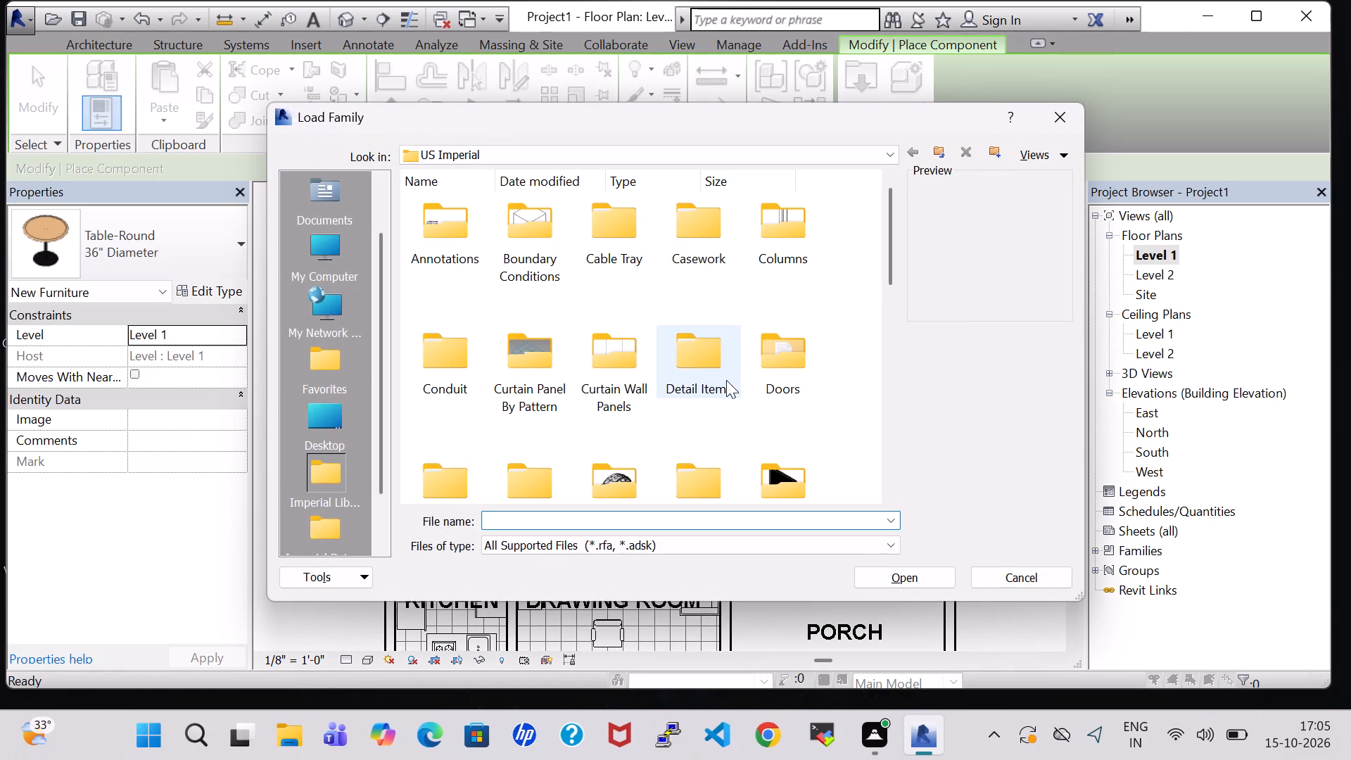
{"action": "scroll", "coordinate": [685, 376], "scroll_direction": "down", "scroll_amount": 1}
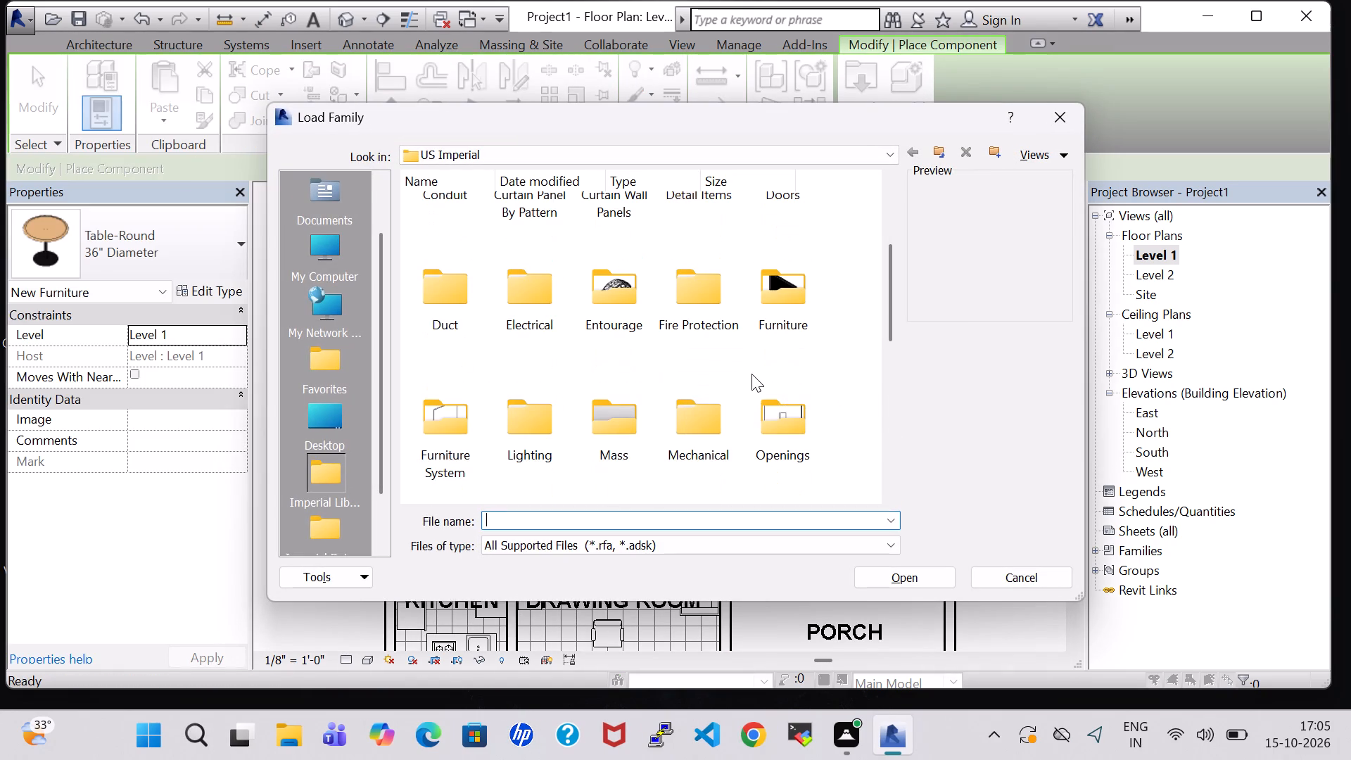
{"action": "scroll", "coordinate": [750, 379], "scroll_direction": "down", "scroll_amount": 2}
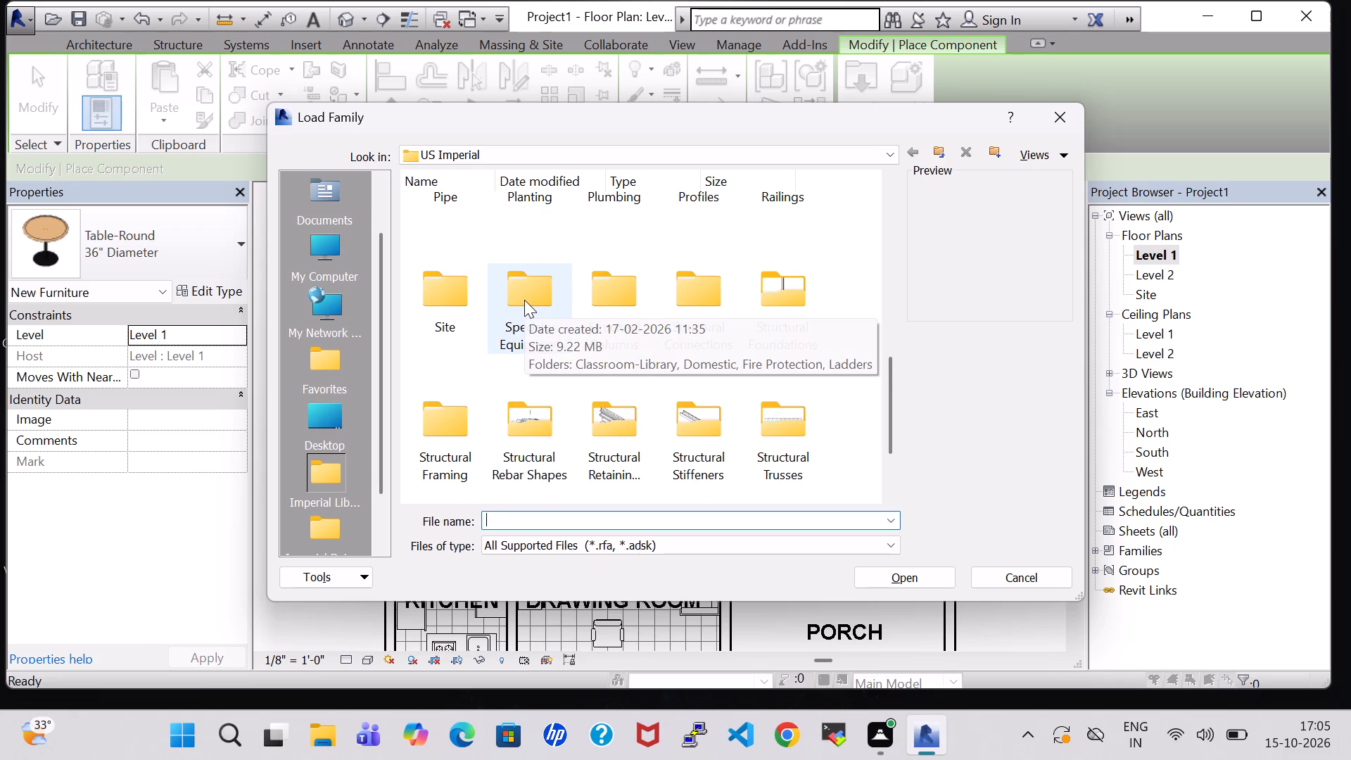
{"action": "scroll", "coordinate": [524, 300], "scroll_direction": "up", "scroll_amount": 2}
{"action": "scroll", "coordinate": [602, 394], "scroll_direction": "down", "scroll_amount": 1}
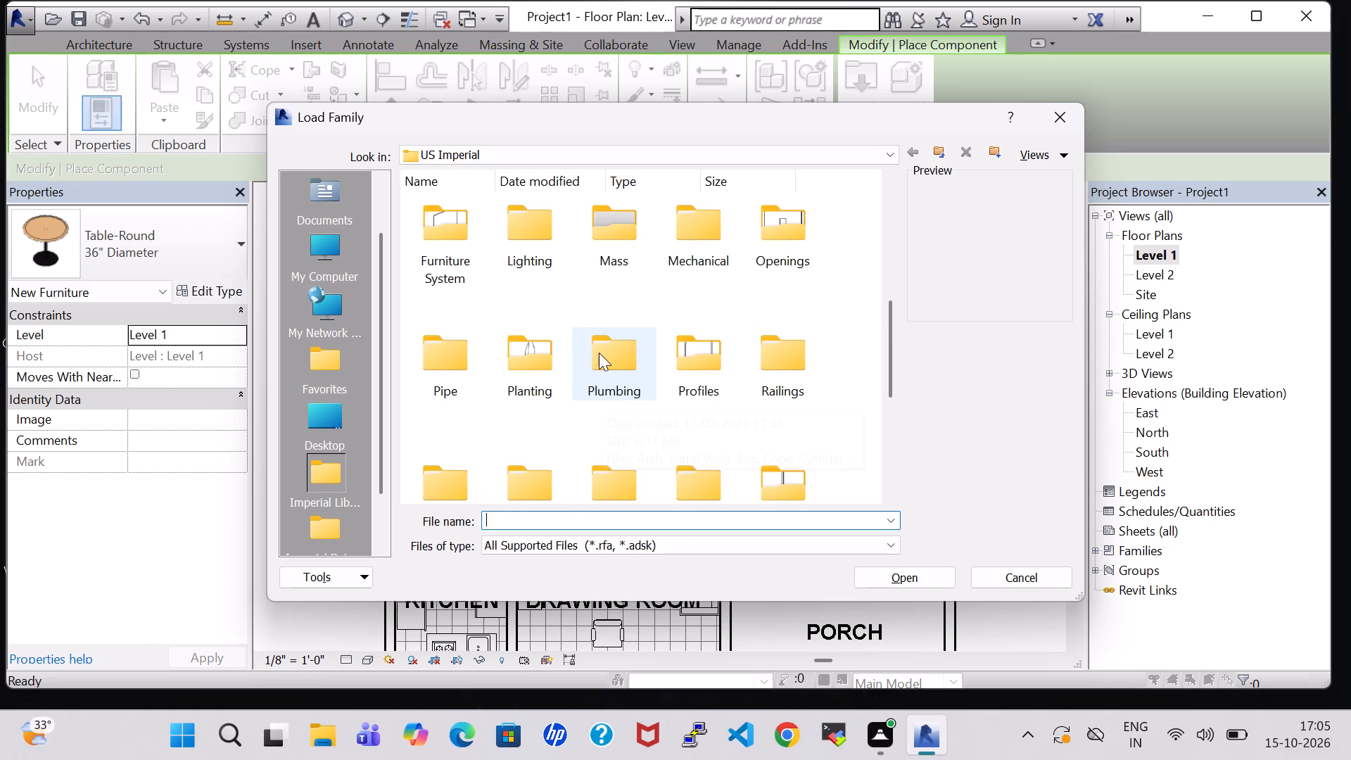
{"action": "double_click", "coordinate": [599, 353]}
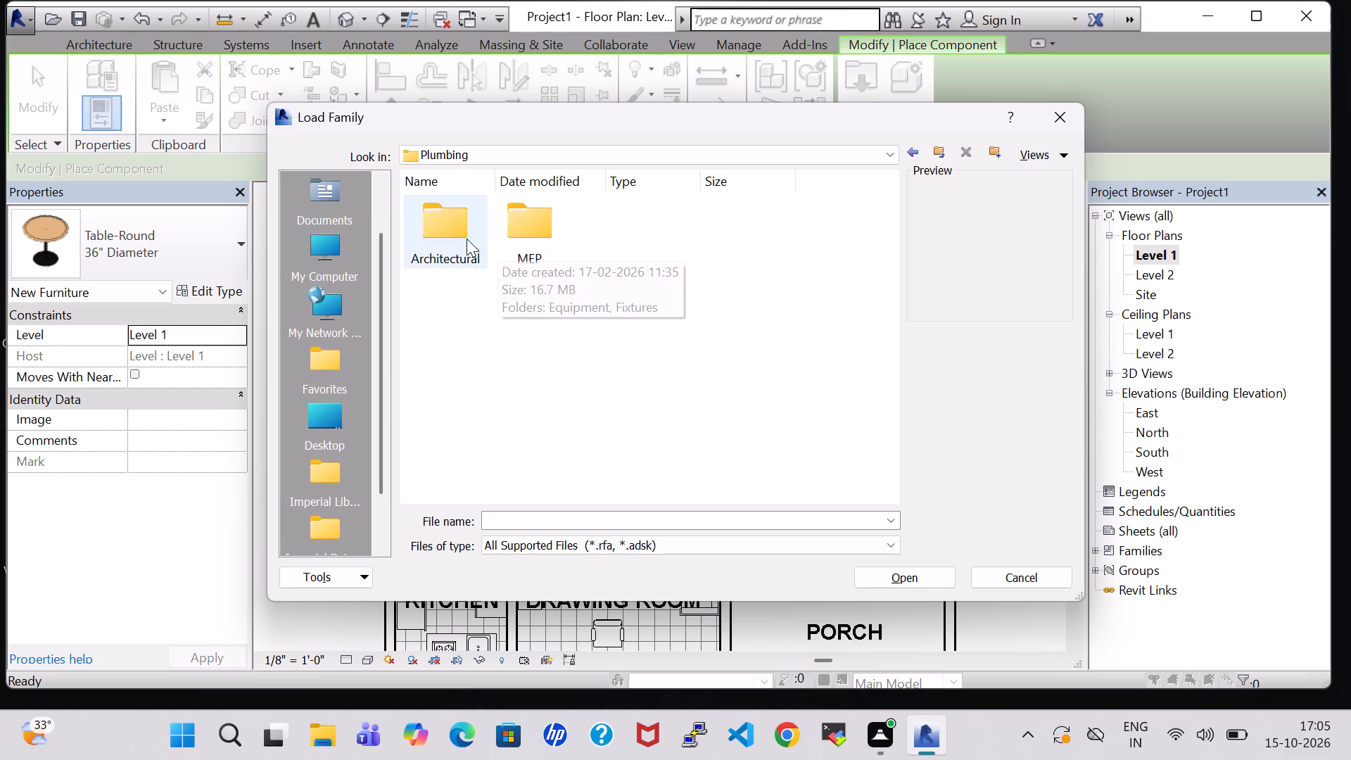
{"action": "double_click", "coordinate": [467, 239]}
{"action": "double_click", "coordinate": [514, 243]}
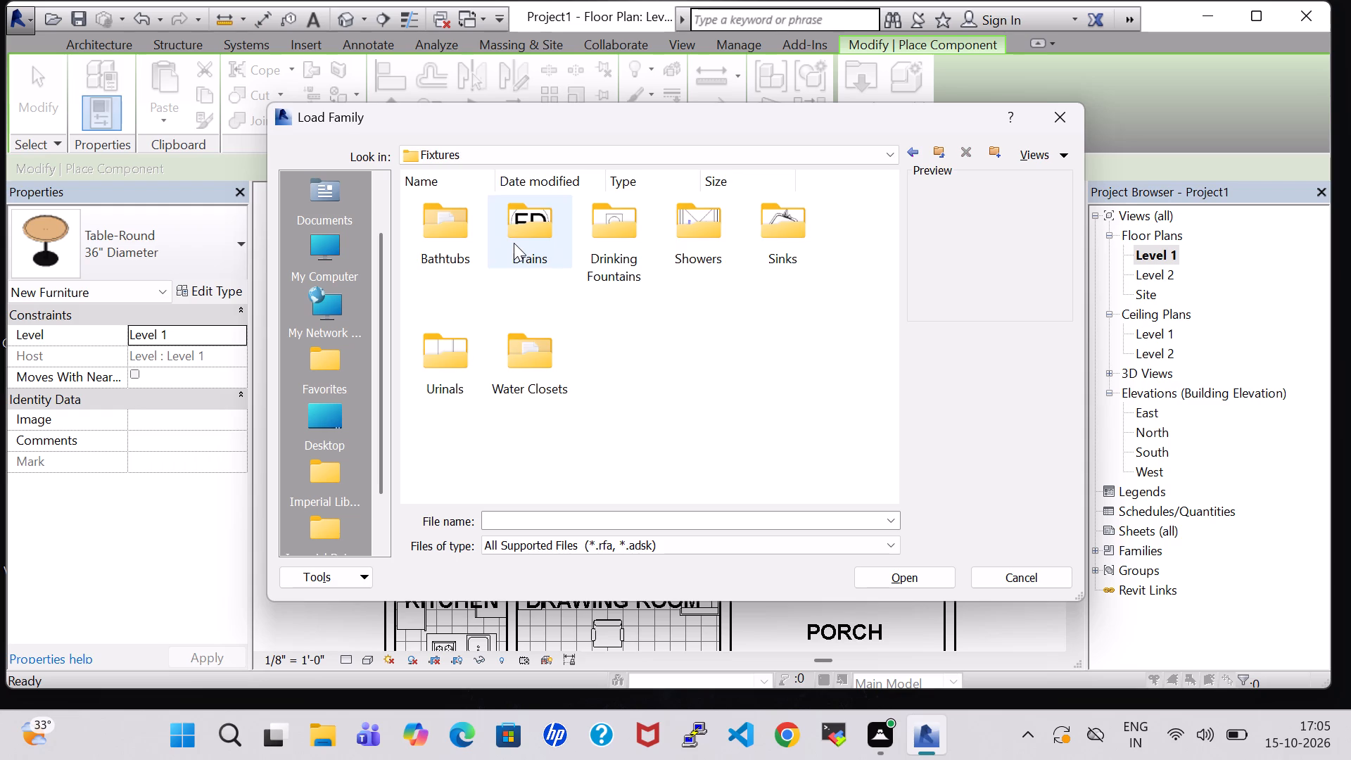
{"action": "double_click", "coordinate": [787, 241]}
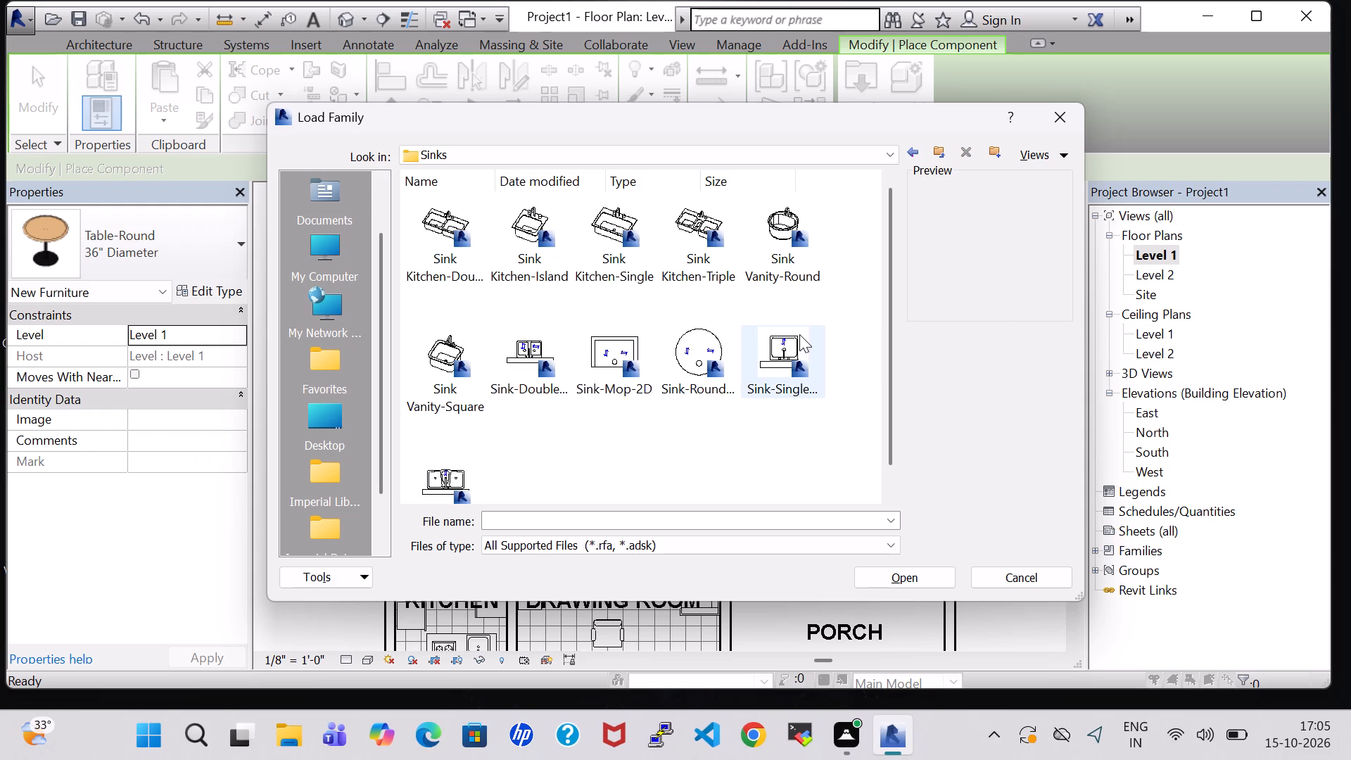
{"action": "left_click", "coordinate": [772, 212]}
{"action": "left_click", "coordinate": [927, 579]}
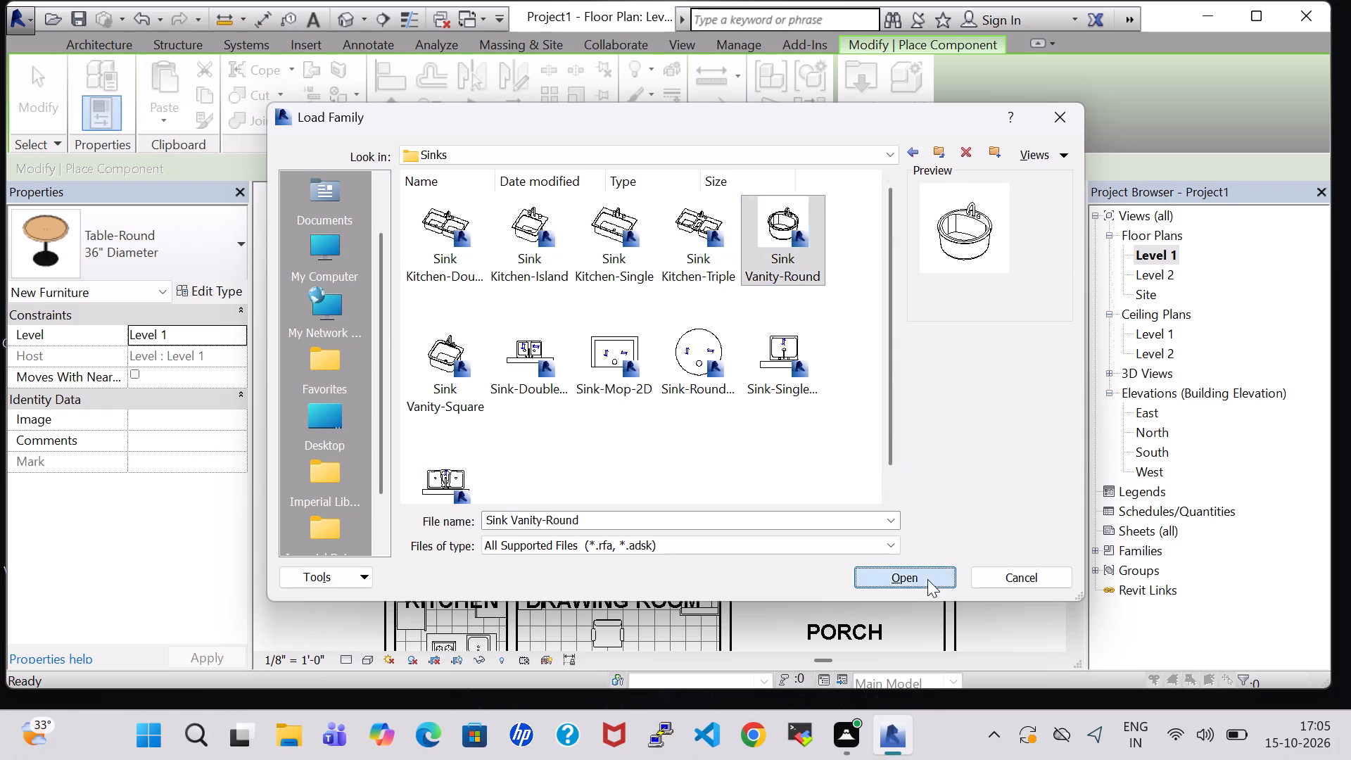
Rotate the 19" x 19" Sink Vanity-Round 90° and place it against the living/dining room's window wall, beside the round dining table.
{"action": "scroll", "coordinate": [418, 488], "scroll_direction": "up", "scroll_amount": 6}
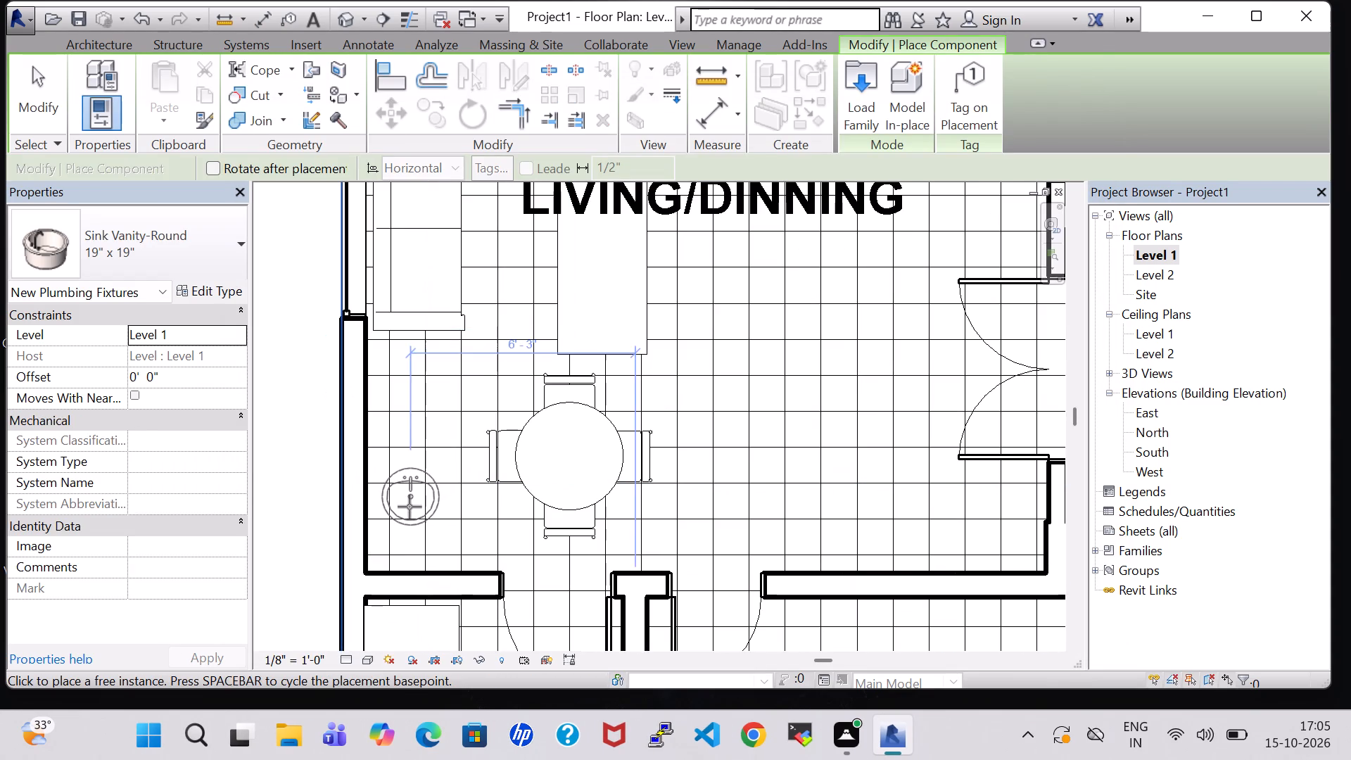
{"action": "key", "text": "space"}
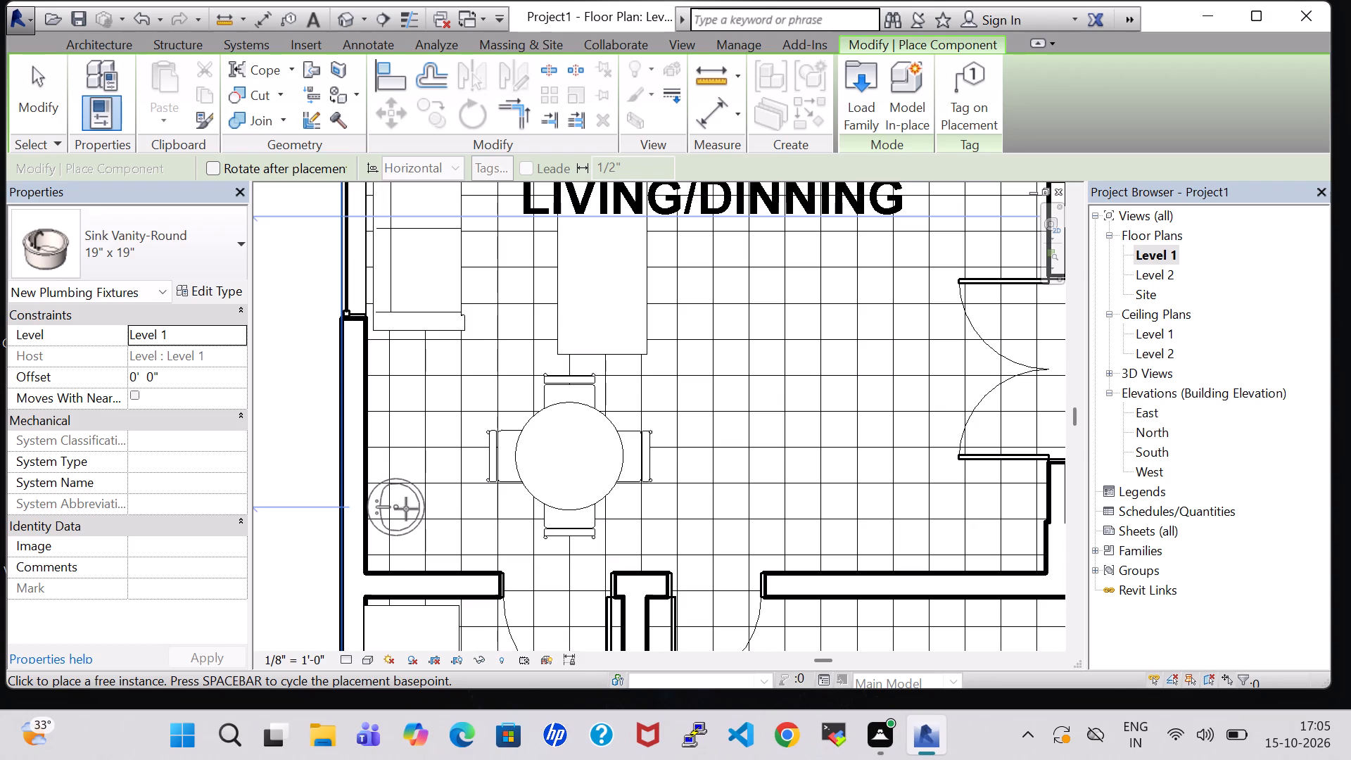
{"action": "left_click", "coordinate": [406, 509]}
{"action": "key", "text": "Escape"}
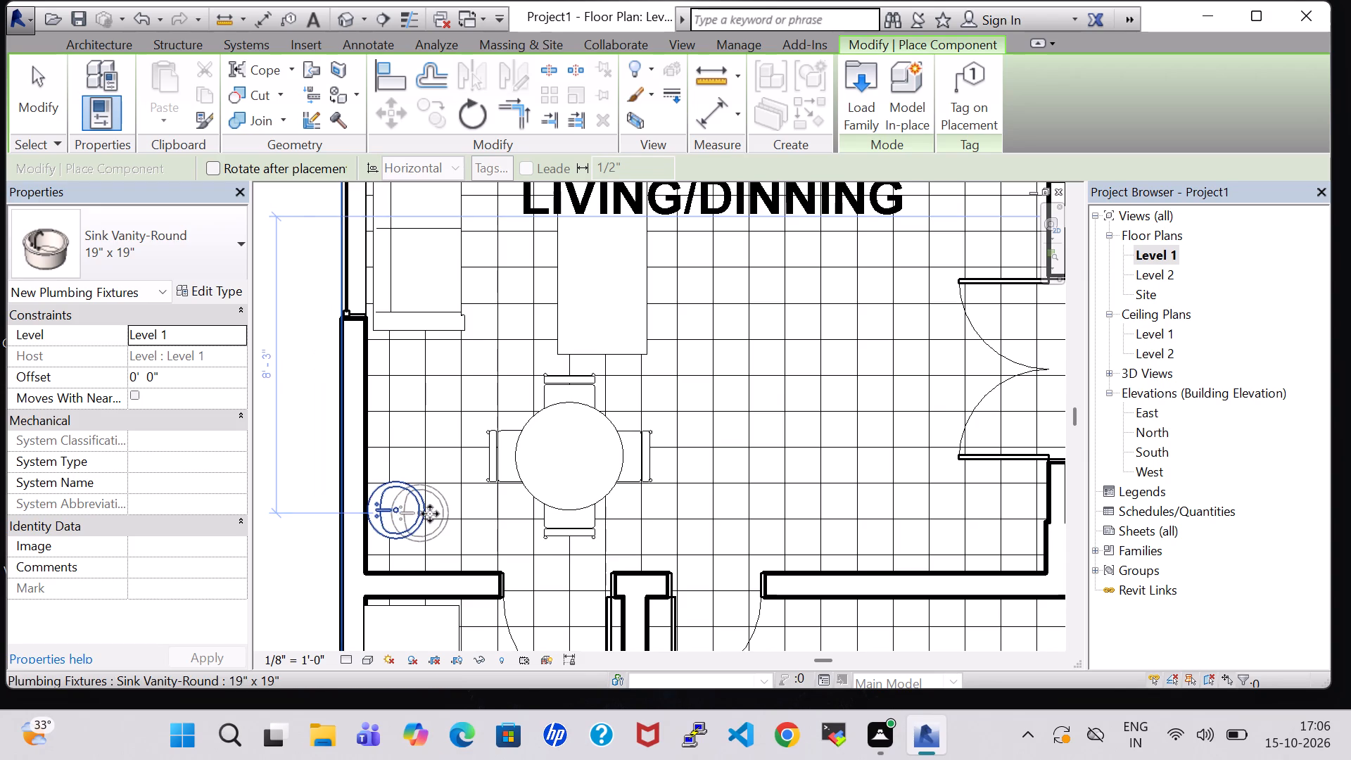
{"action": "key", "text": "Escape"}
Set the round vanity sink's offset to 2' 0".
{"action": "left_click", "coordinate": [409, 509]}
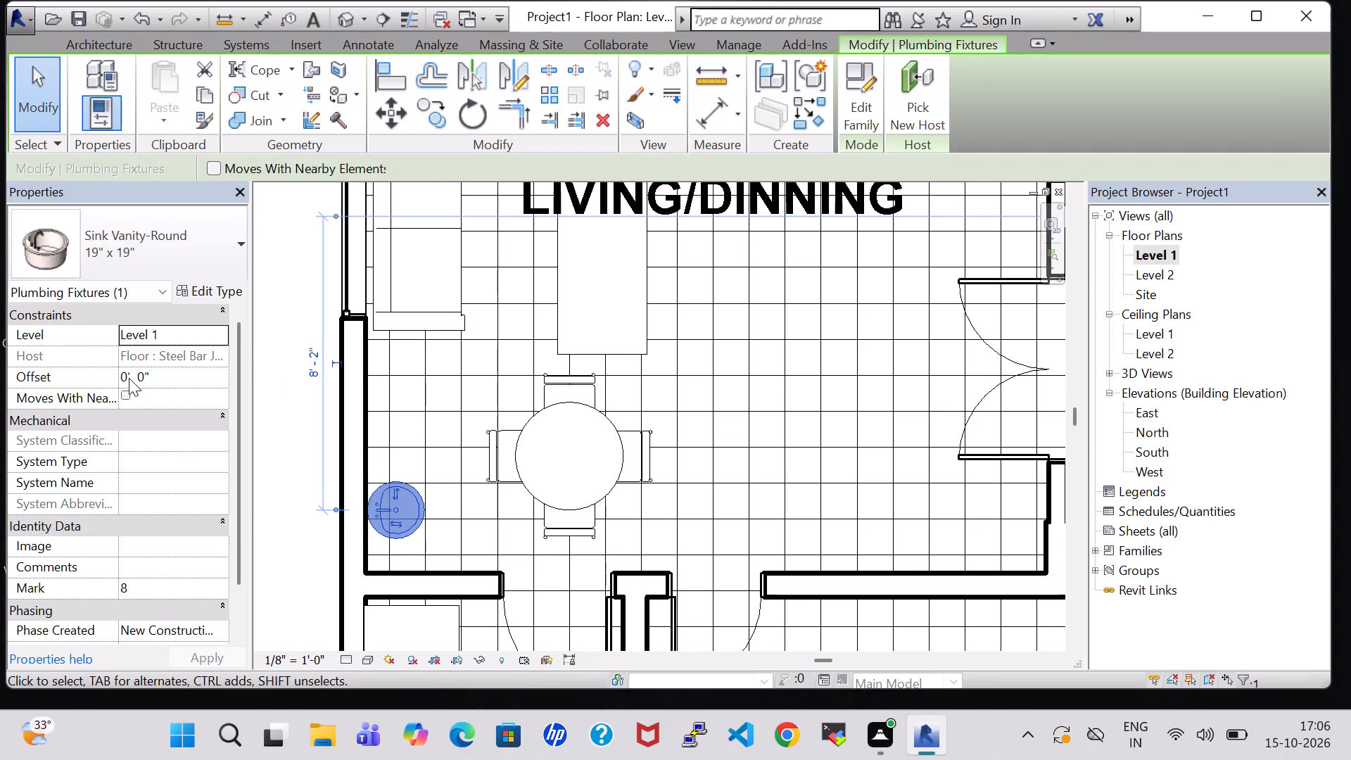
{"action": "left_click", "coordinate": [129, 378]}
{"action": "key", "text": "BackSpace"}
{"action": "key", "text": "2"}
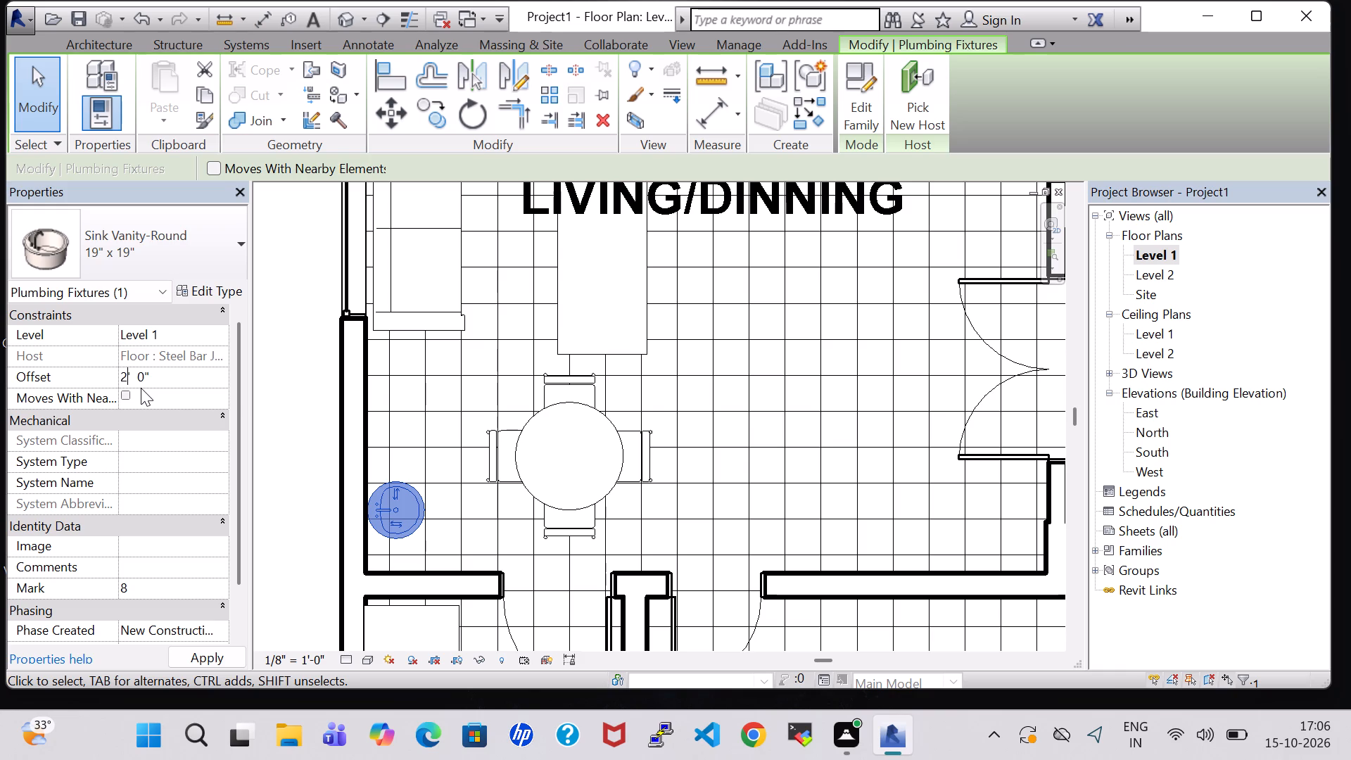
{"action": "key", "text": "Return"}
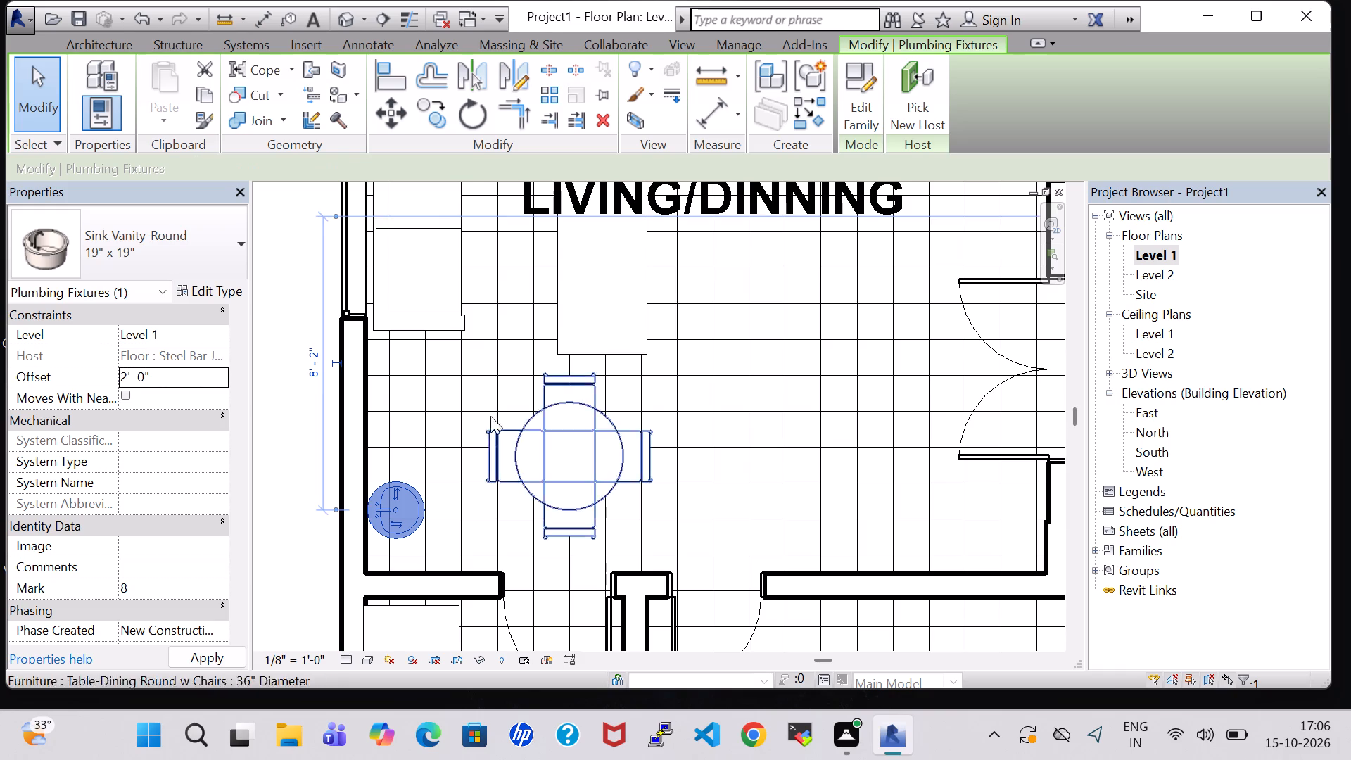
Load the Mirror-Ellipse family from the Furniture library.
{"action": "left_click", "coordinate": [103, 44]}
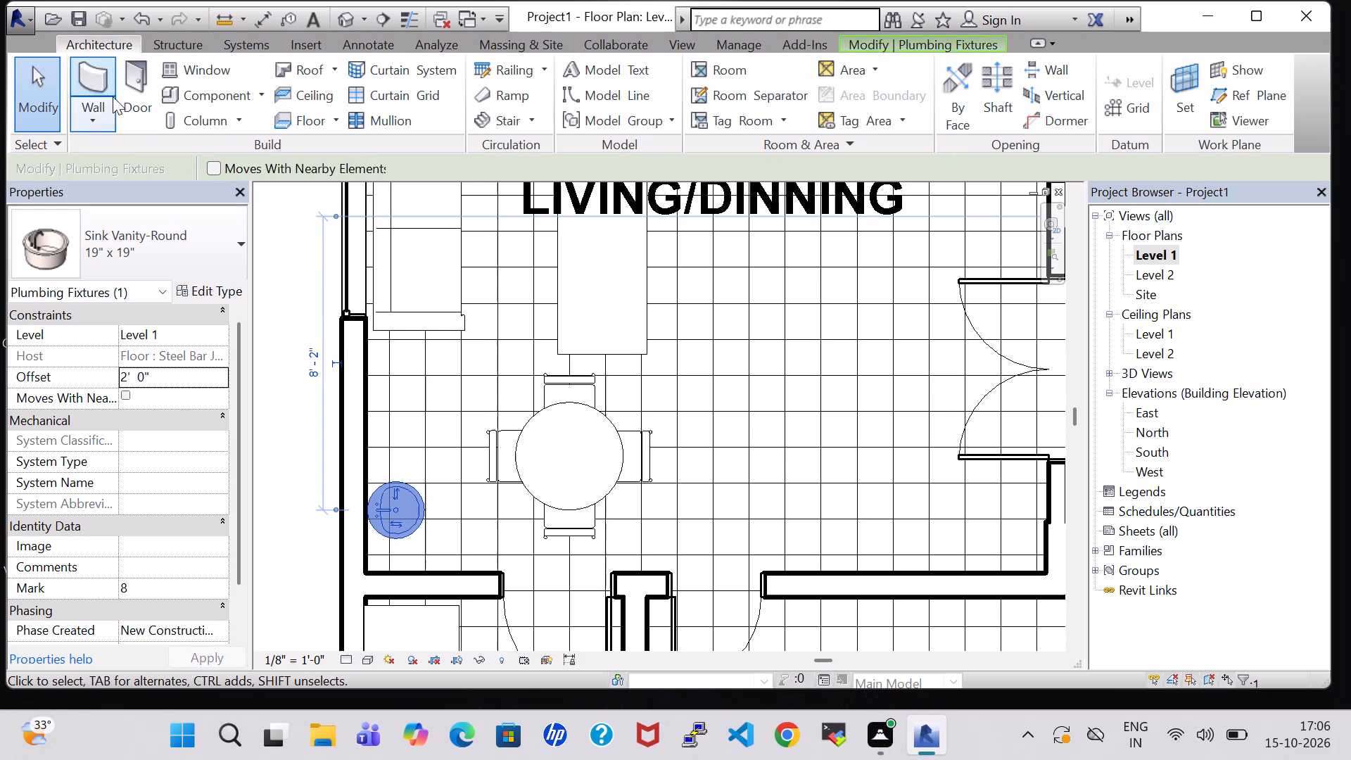
{"action": "left_click", "coordinate": [225, 101]}
{"action": "left_click", "coordinate": [889, 99]}
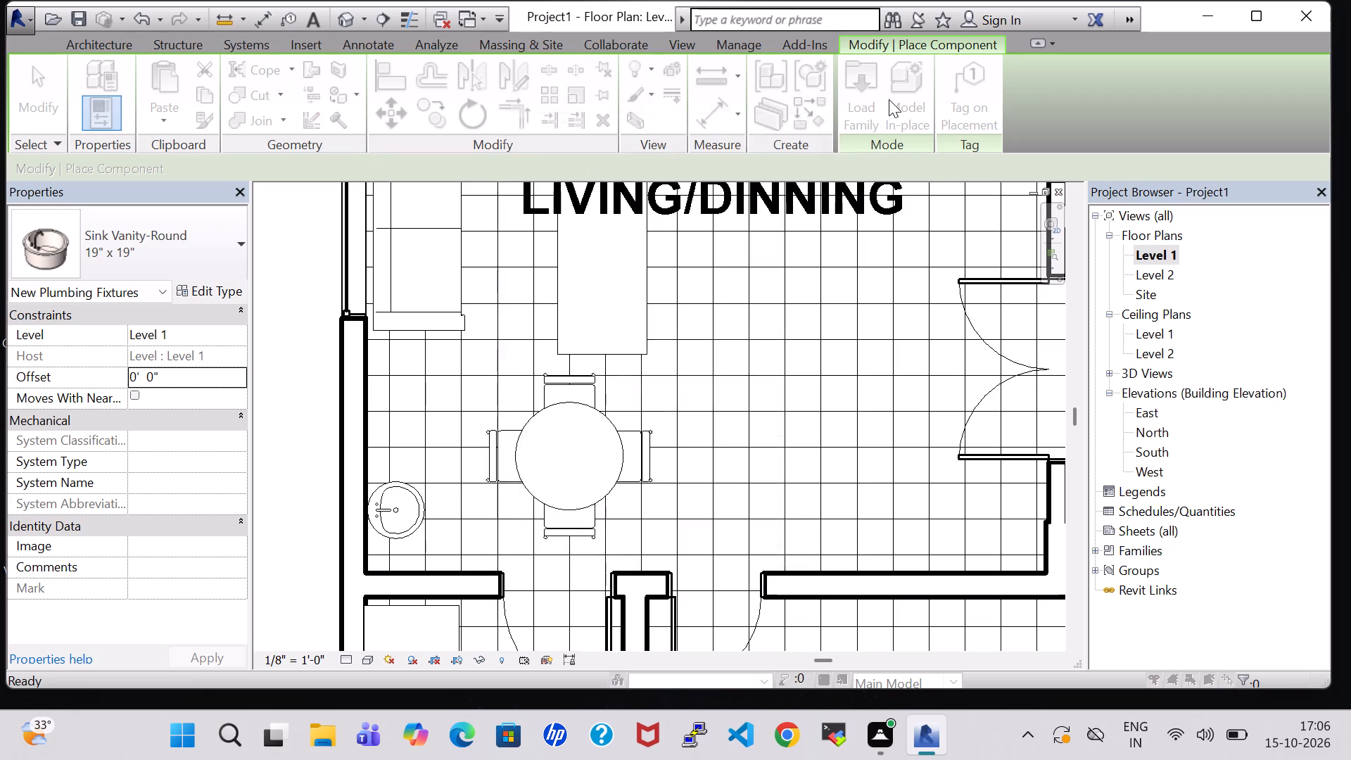
{"action": "left_click", "coordinate": [835, 99]}
{"action": "left_click", "coordinate": [863, 106]}
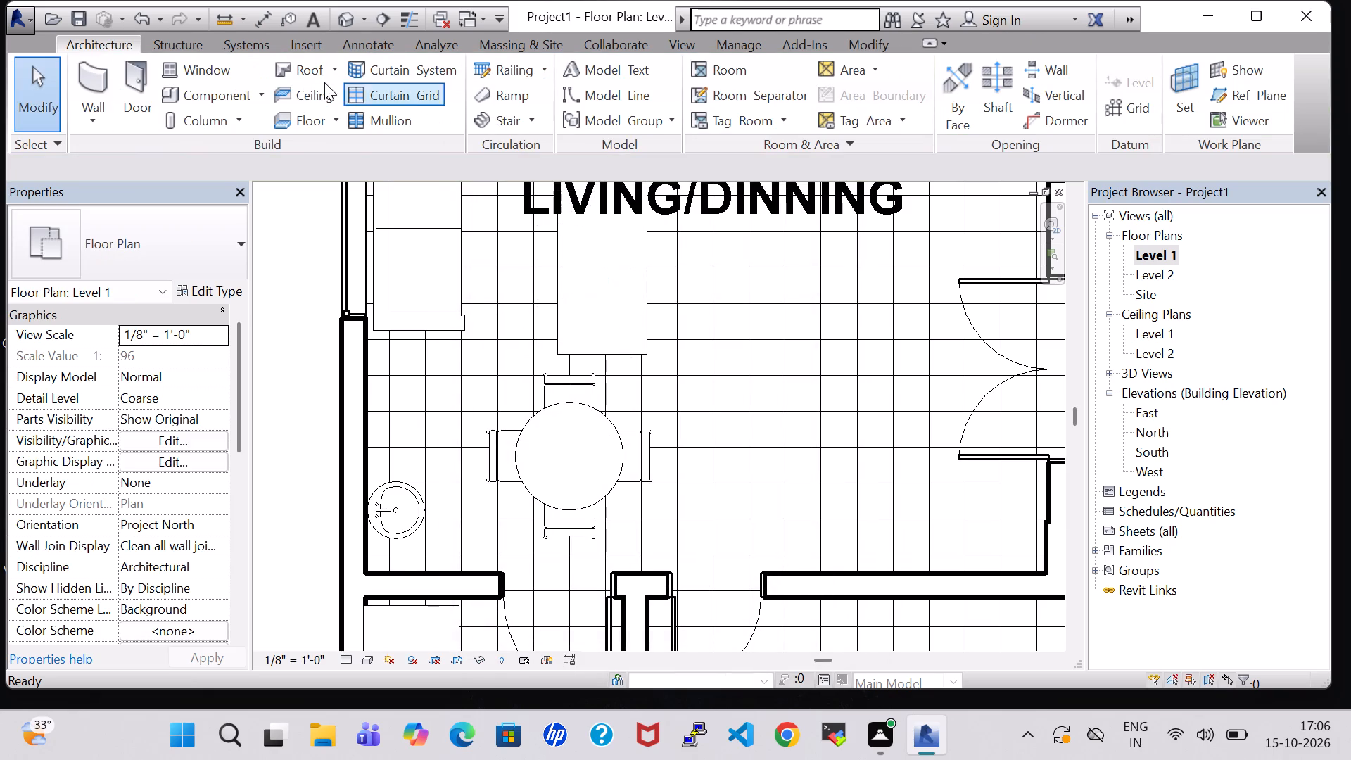
{"action": "left_click", "coordinate": [204, 90]}
{"action": "left_click", "coordinate": [865, 93]}
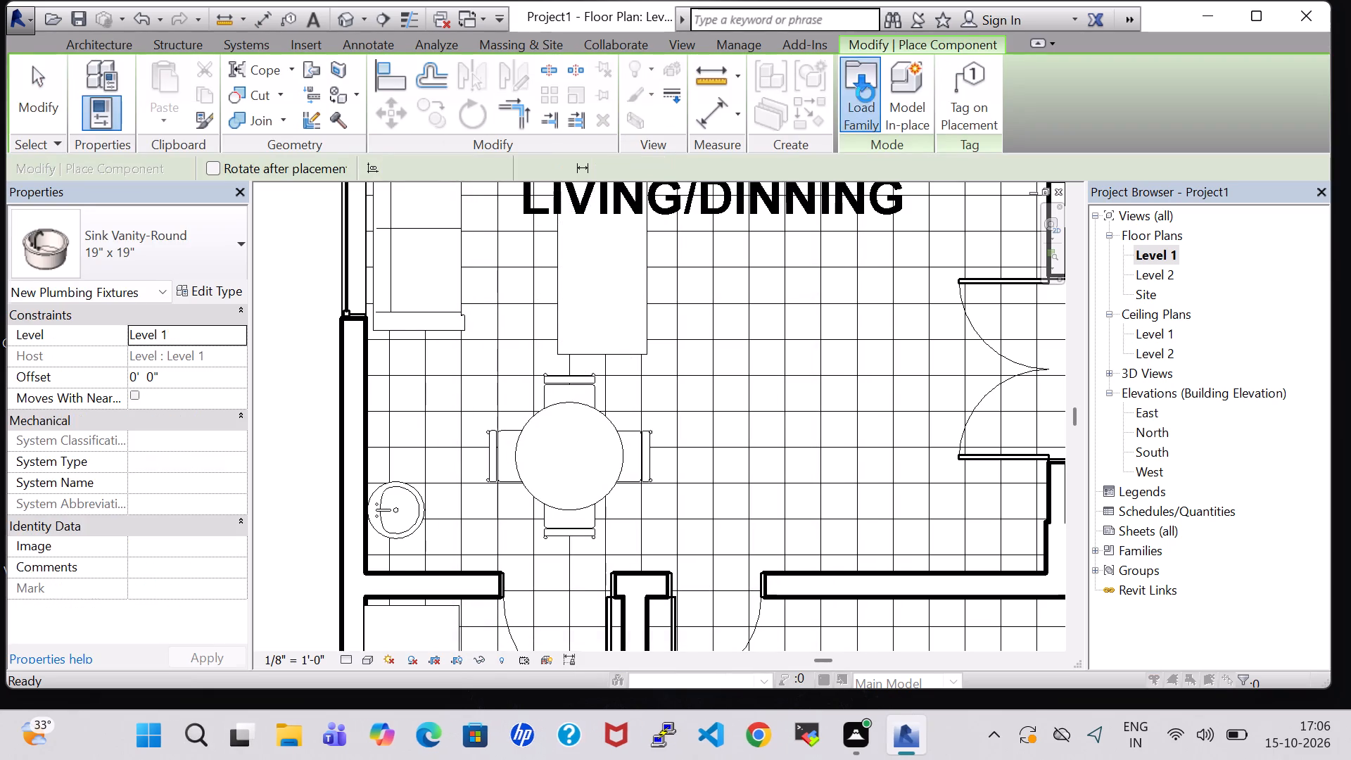
{"action": "scroll", "coordinate": [827, 379], "scroll_direction": "down", "scroll_amount": 1}
{"action": "double_click", "coordinate": [790, 298]}
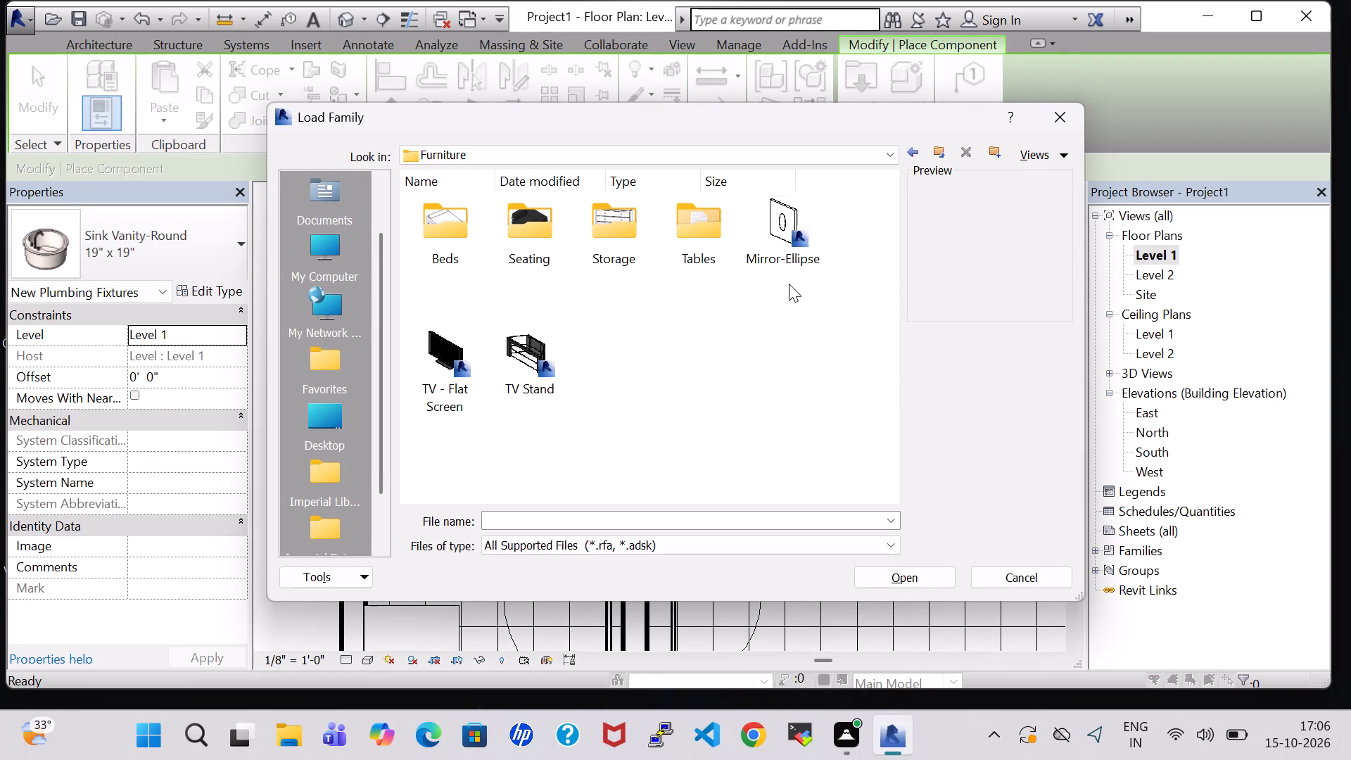
{"action": "left_click", "coordinate": [823, 236]}
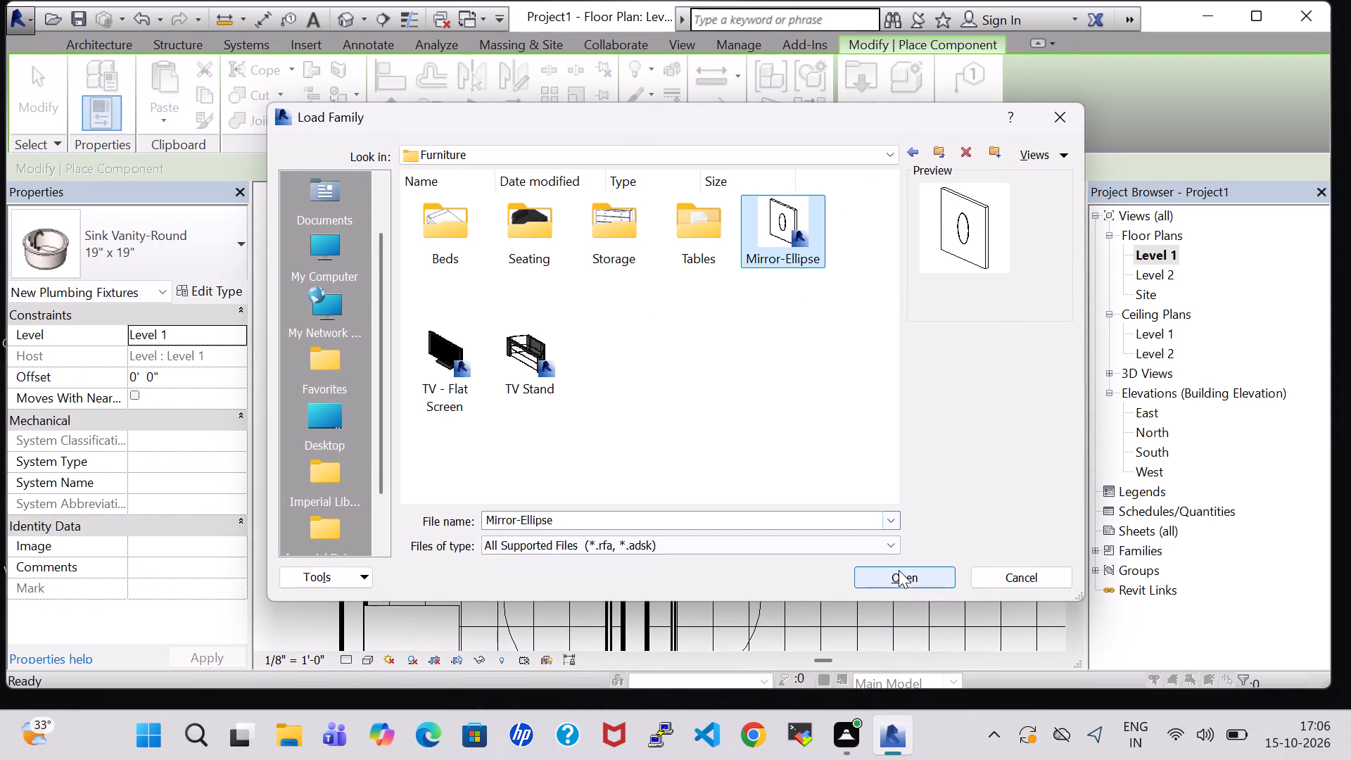
{"action": "left_click", "coordinate": [899, 570]}
Place the 24" x 48" Mirror-Ellipse on the wall directly behind the round vanity sink, centred on it.
{"action": "scroll", "coordinate": [395, 519], "scroll_direction": "up", "scroll_amount": 6}
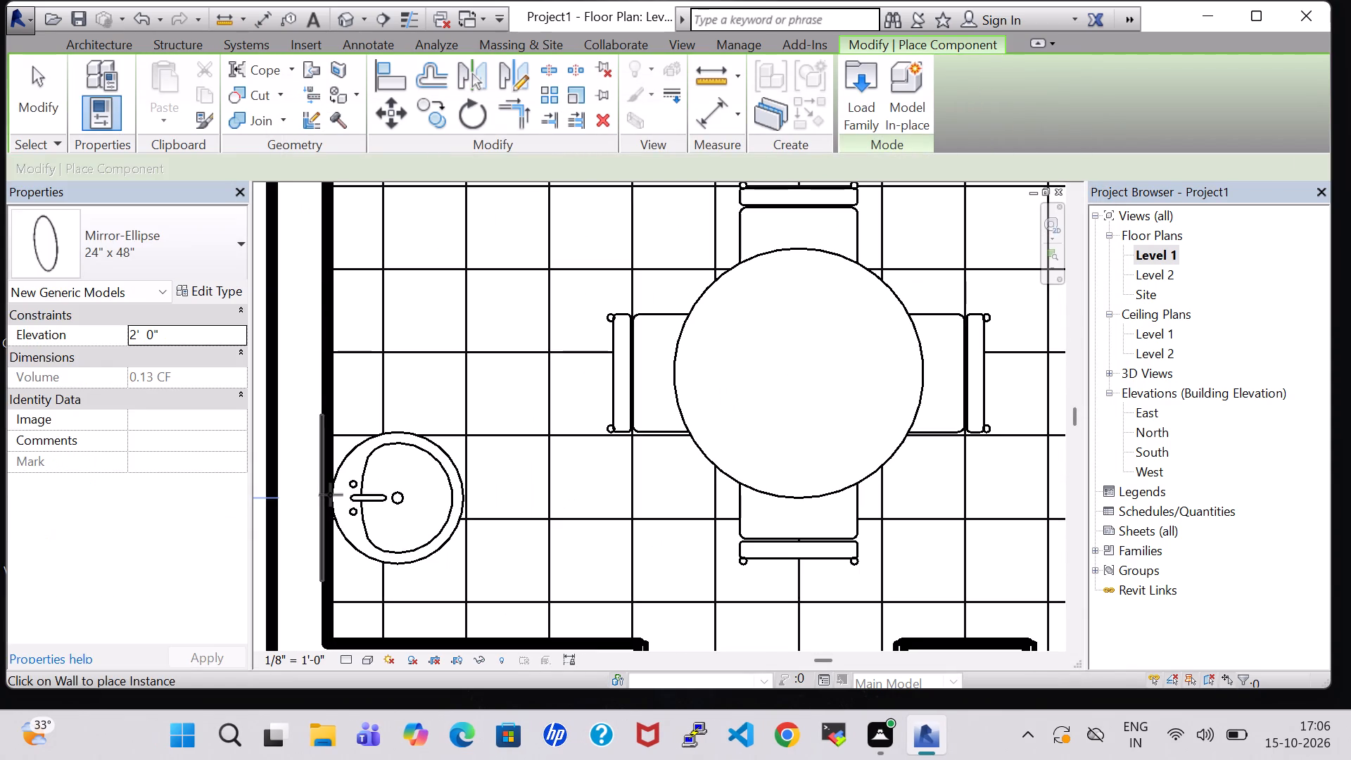
{"action": "left_click", "coordinate": [329, 496]}
{"action": "key", "text": "Escape"}
{"action": "key", "text": "Escape"}
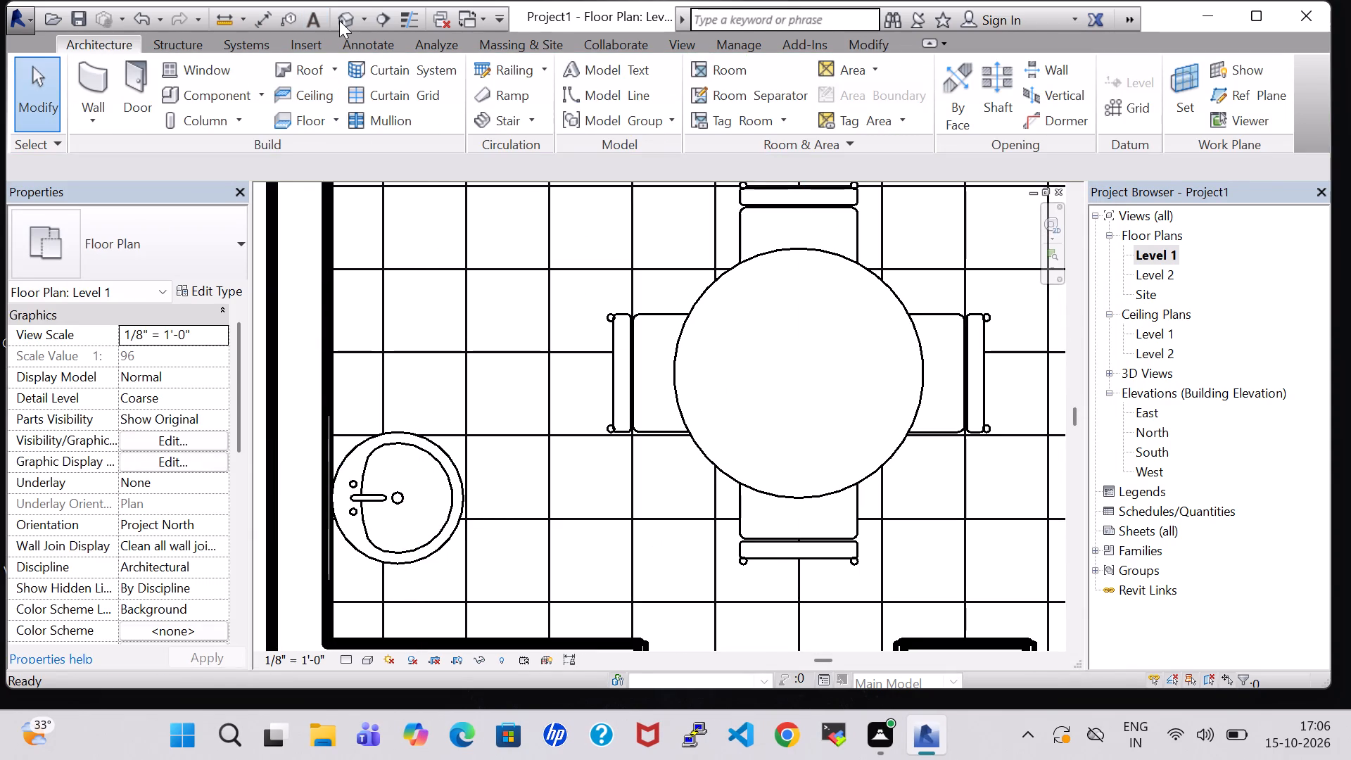
In the 3D view, raise the elliptical mirror above the vanity sink to an elevation of 4' 1".
{"action": "left_click", "coordinate": [339, 20]}
{"action": "scroll", "coordinate": [660, 402], "scroll_direction": "down", "scroll_amount": 2}
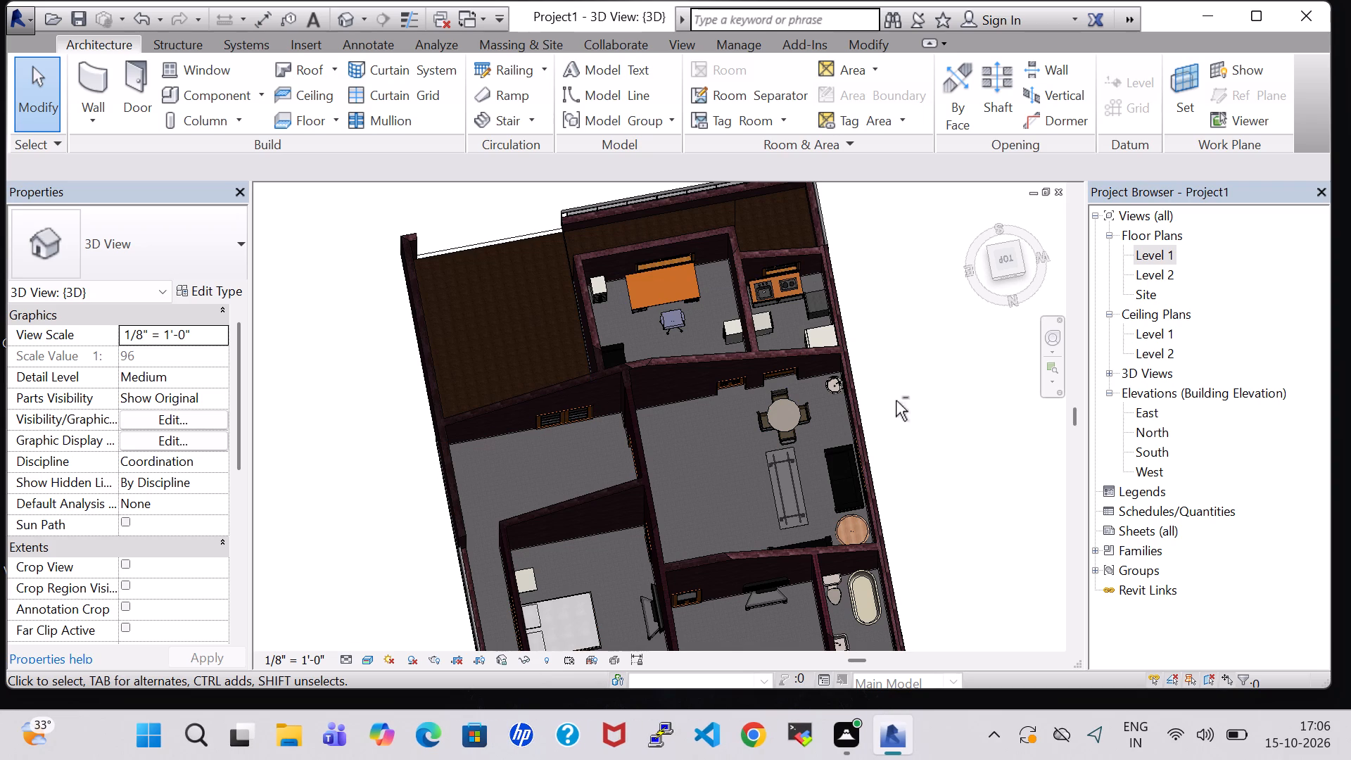
{"action": "middle_click_drag", "start_coordinate": [896, 400], "coordinate": [978, 338], "text": "shift"}
{"action": "middle_click_drag", "start_coordinate": [891, 338], "coordinate": [955, 300], "text": "shift"}
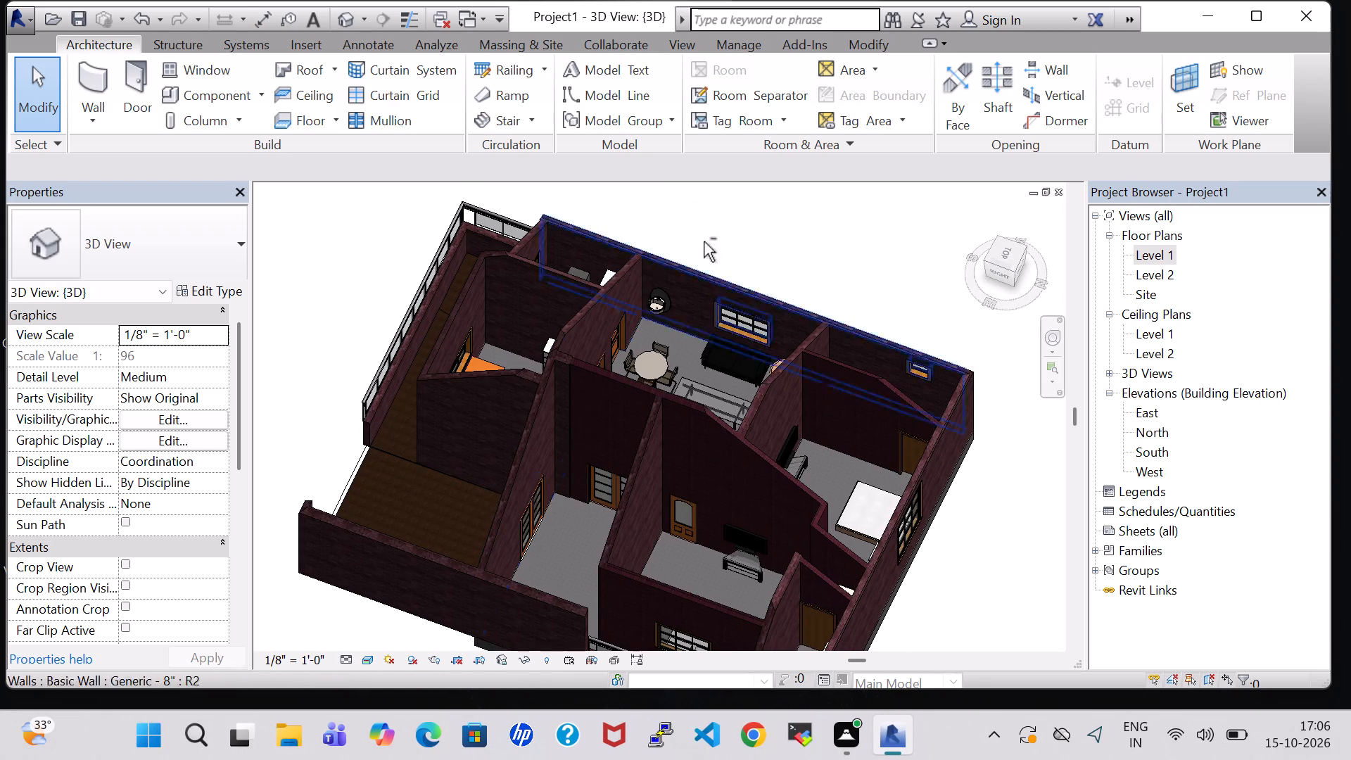
{"action": "middle_click_drag", "start_coordinate": [755, 235], "coordinate": [835, 260], "text": "shift"}
{"action": "scroll", "coordinate": [646, 334], "scroll_direction": "up", "scroll_amount": 4}
{"action": "middle_click_drag", "start_coordinate": [548, 223], "coordinate": [490, 239], "text": "shift"}
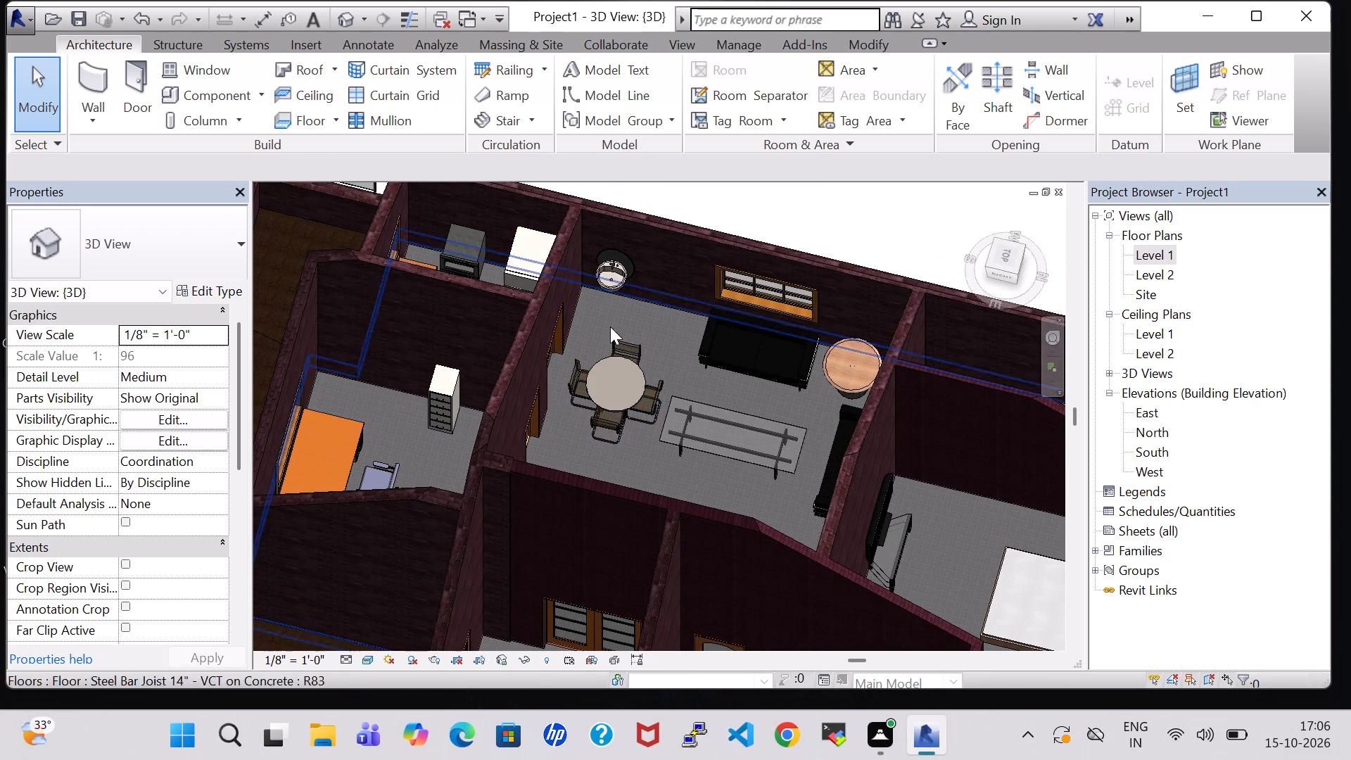
{"action": "scroll", "coordinate": [657, 264], "scroll_direction": "up", "scroll_amount": 8}
{"action": "left_click", "coordinate": [566, 246]}
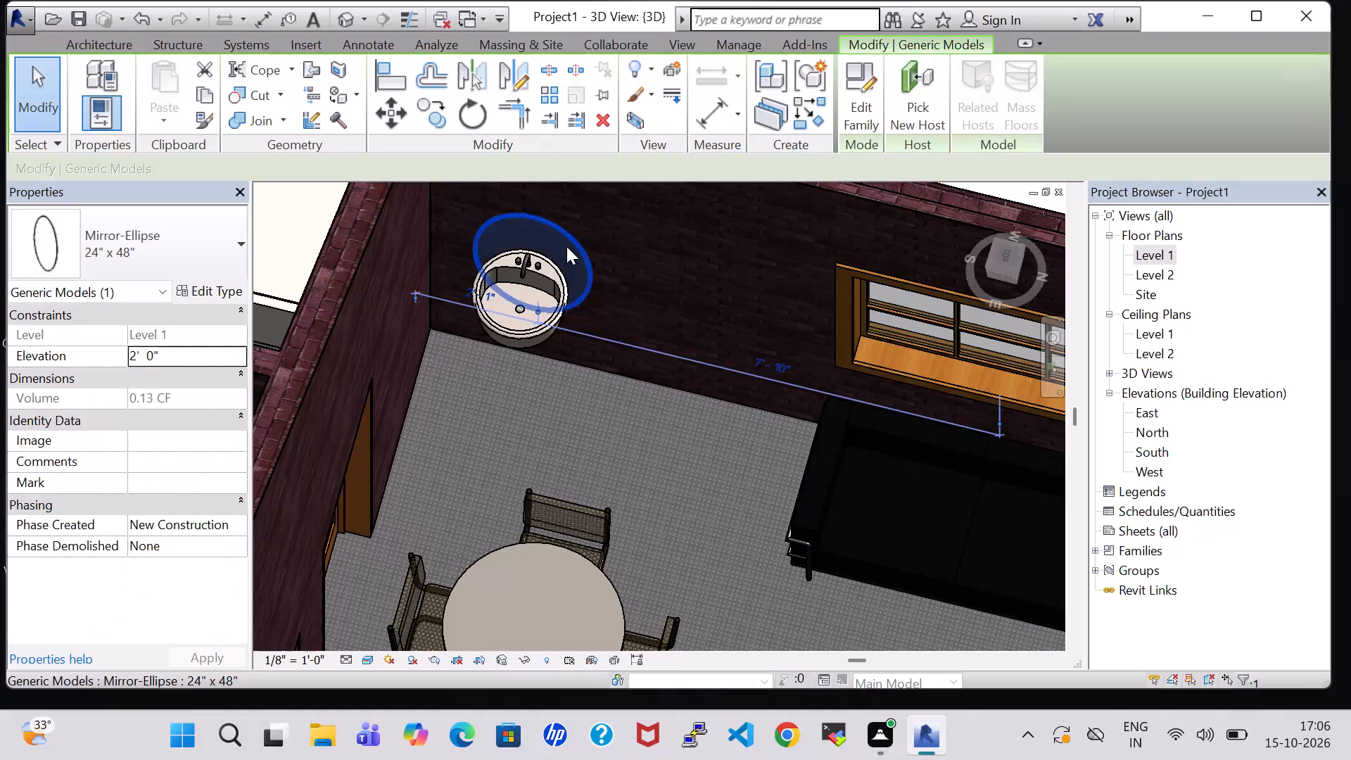
{"action": "key", "text": "Up"}
{"action": "key", "text": "Up"}
{"action": "key", "text": "Up"}
{"action": "key", "text": "Up"}
{"action": "key", "text": "Up"}
{"action": "key", "text": "Up"}
{"action": "key", "text": "Up"}
{"action": "key", "text": "Up"}
{"action": "key", "text": "Up"}
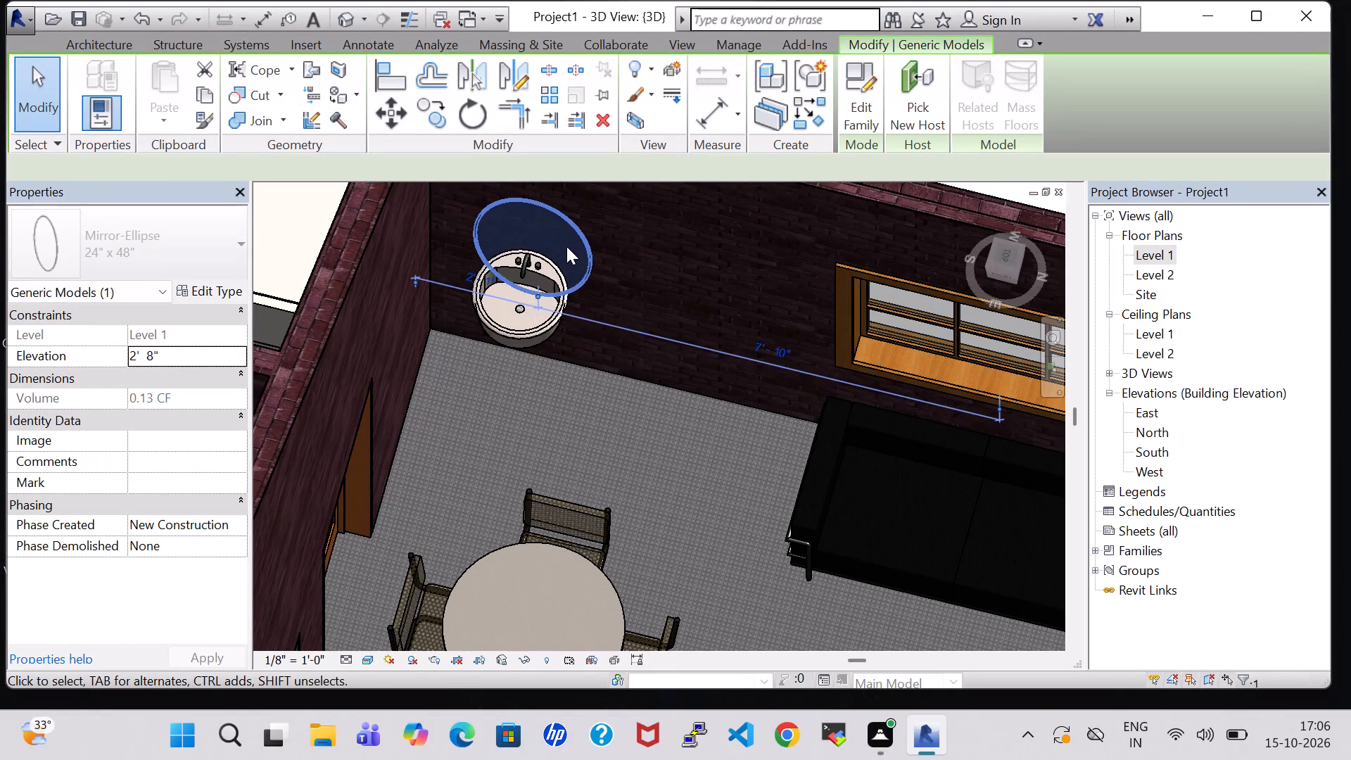
{"action": "key", "text": "Up"}
{"action": "key", "text": "Up"}
{"action": "key", "text": "Up"}
{"action": "key", "text": "Up"}
{"action": "key", "text": "Up"}
{"action": "key", "text": "Up"}
{"action": "key", "text": "Up"}
{"action": "key", "text": "Up"}
{"action": "key", "text": "Up"}
{"action": "key", "text": "Up"}
{"action": "key", "text": "Up"}
{"action": "key", "text": "Up"}
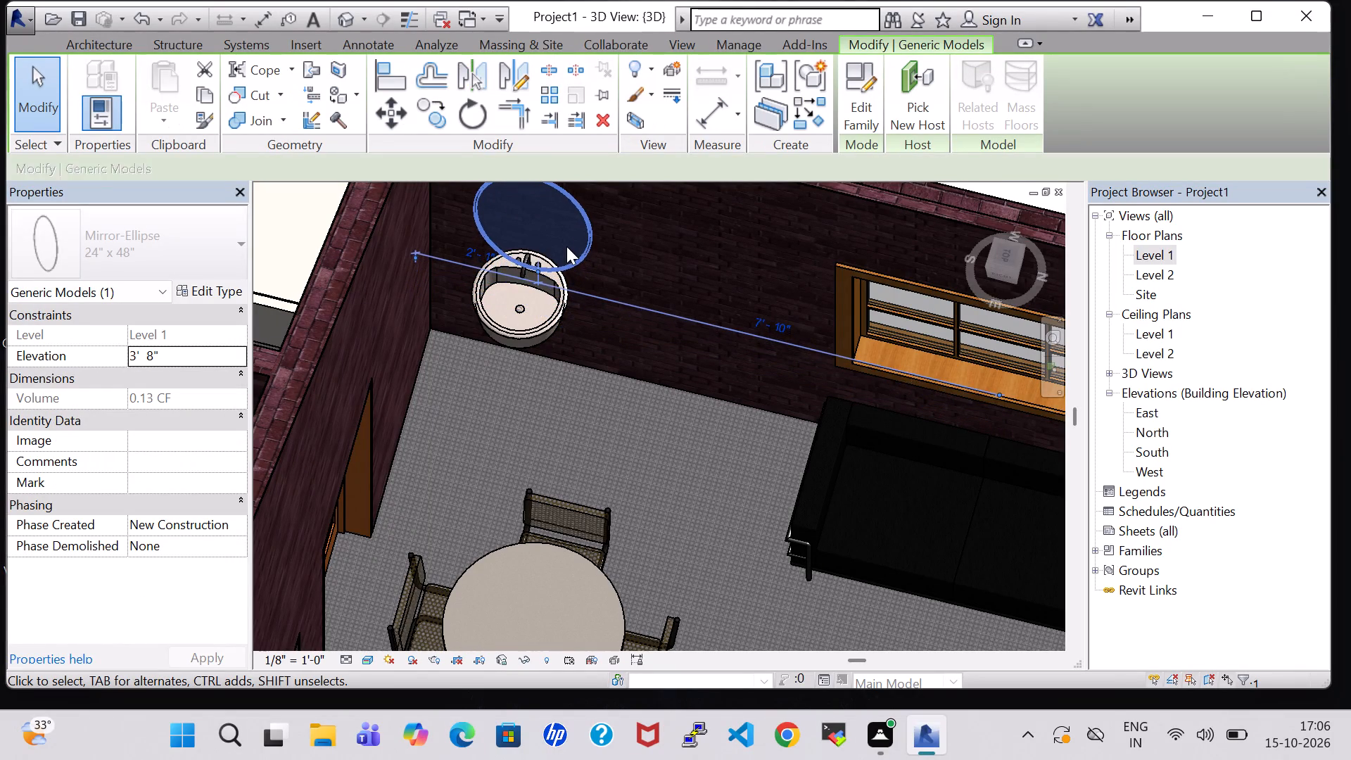
{"action": "key", "text": "Up"}
{"action": "key", "text": "Up"}
{"action": "key", "text": "Up"}
{"action": "key", "text": "Up"}
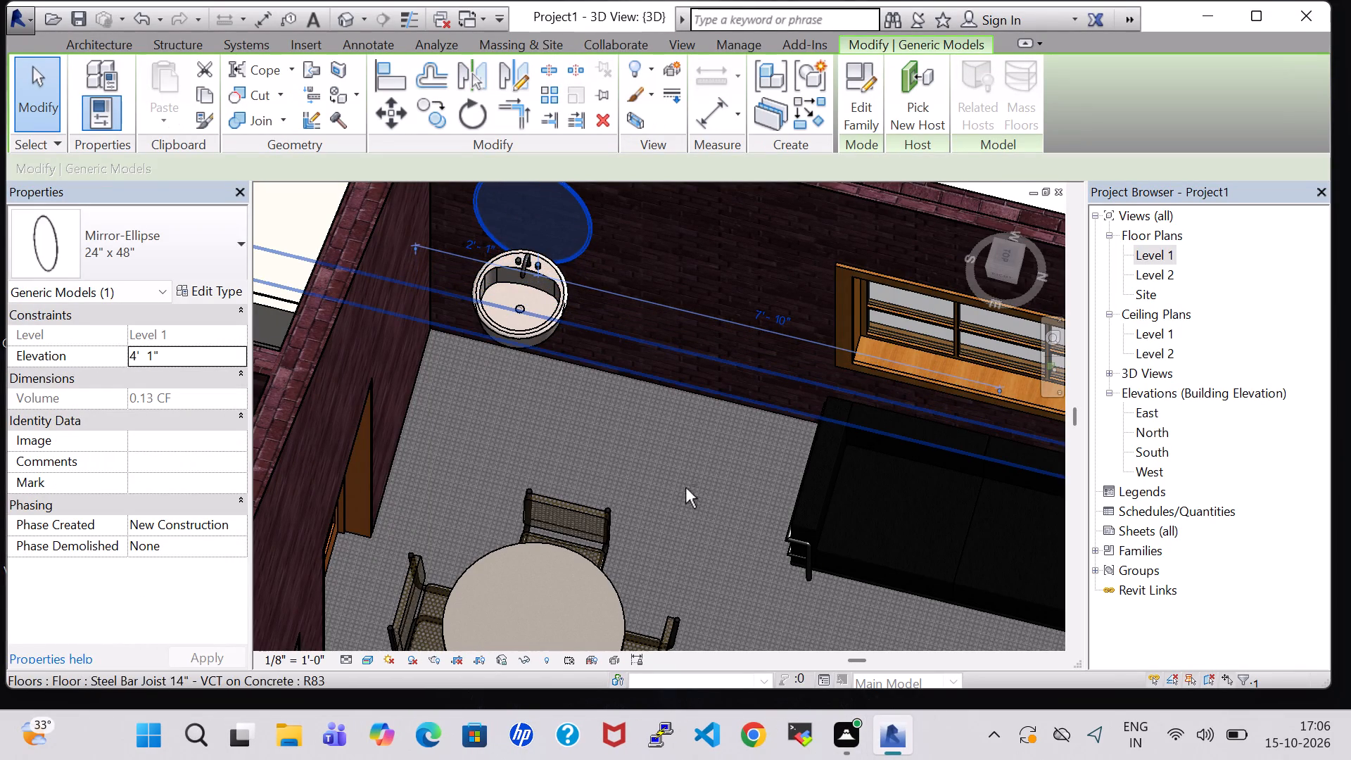
In the 3D view, nudge the round vanity sink away from the mirror wall, and undo the last two nudges.
{"action": "middle_click_drag", "start_coordinate": [685, 488], "coordinate": [693, 389], "text": "shift"}
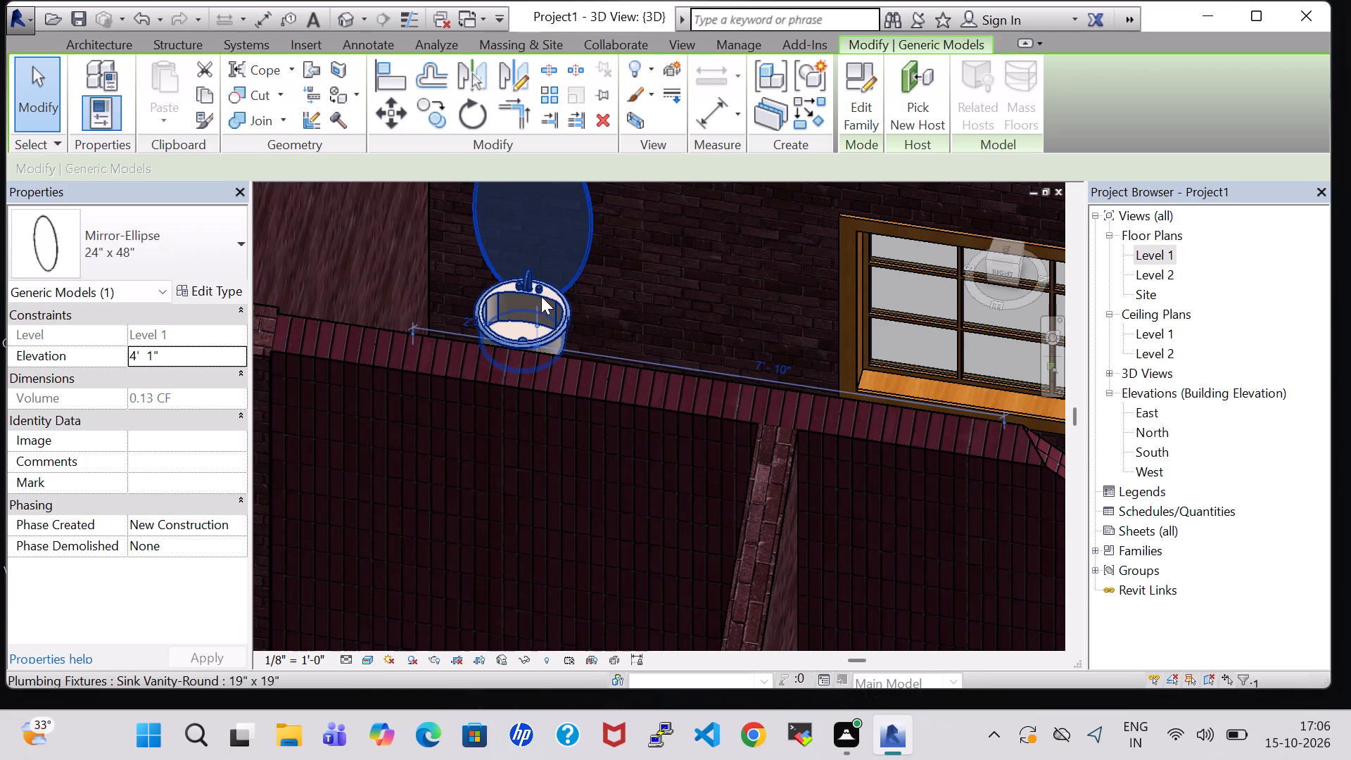
{"action": "left_click", "coordinate": [541, 296]}
{"action": "key", "text": "Down"}
{"action": "key", "text": "Down"}
{"action": "key", "text": "Down"}
{"action": "key", "text": "Down"}
{"action": "key", "text": "Down"}
{"action": "key", "text": "Down"}
{"action": "key", "text": "Down"}
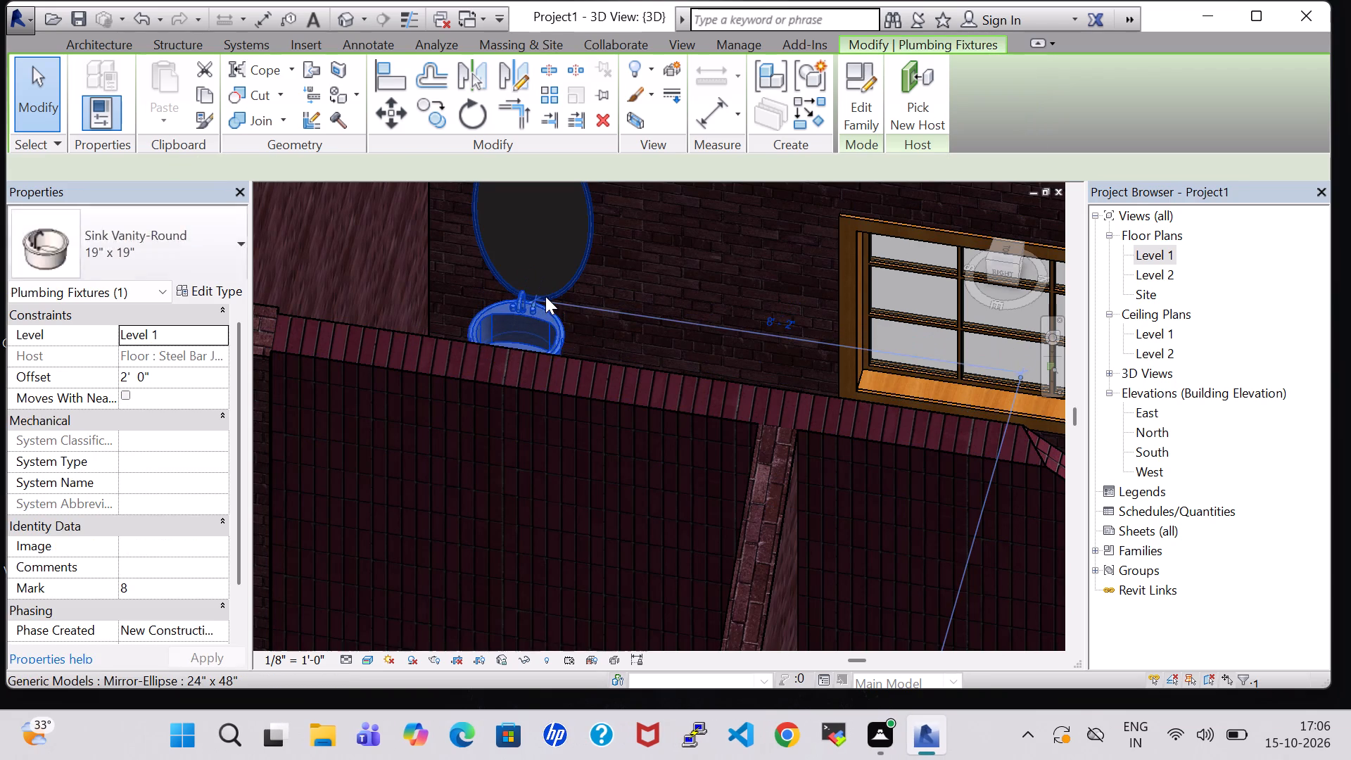
{"action": "key", "text": "ctrl+z"}
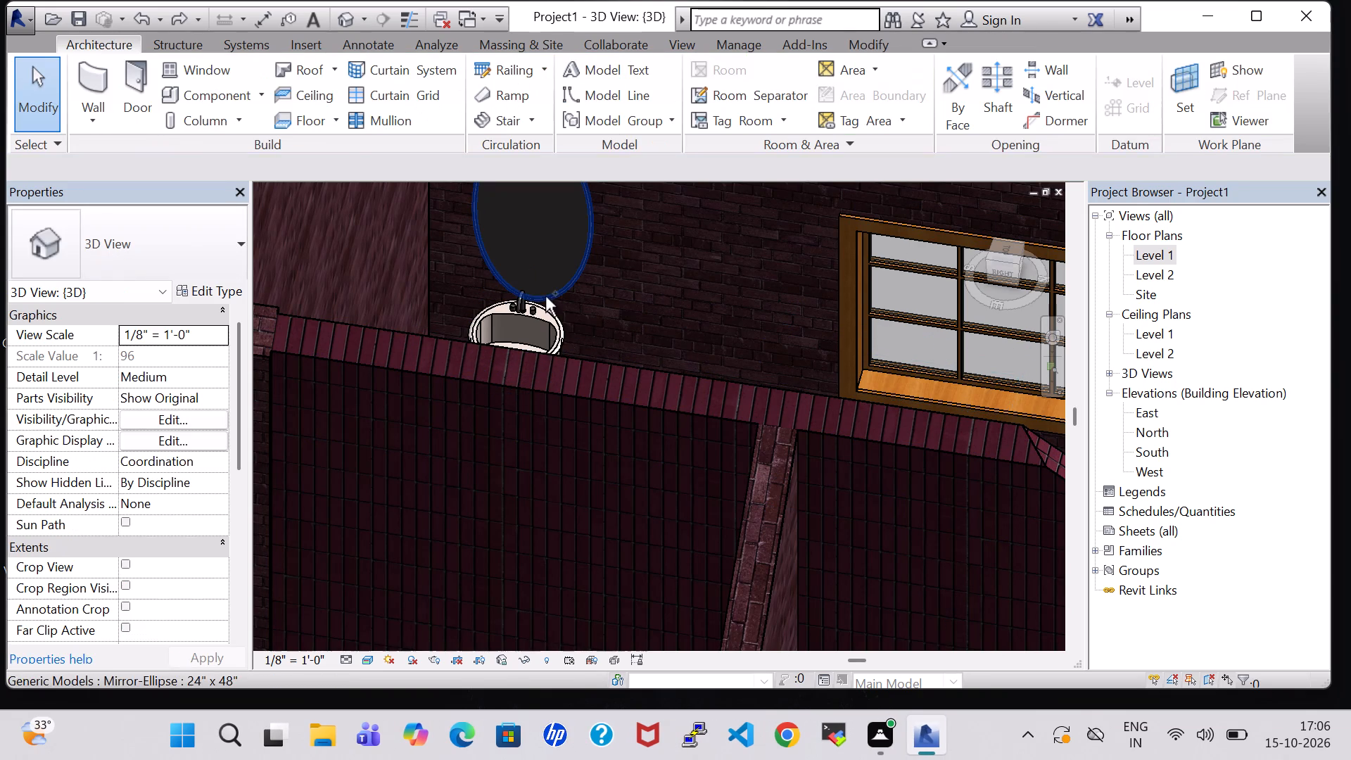
{"action": "key", "text": "ctrl+z"}
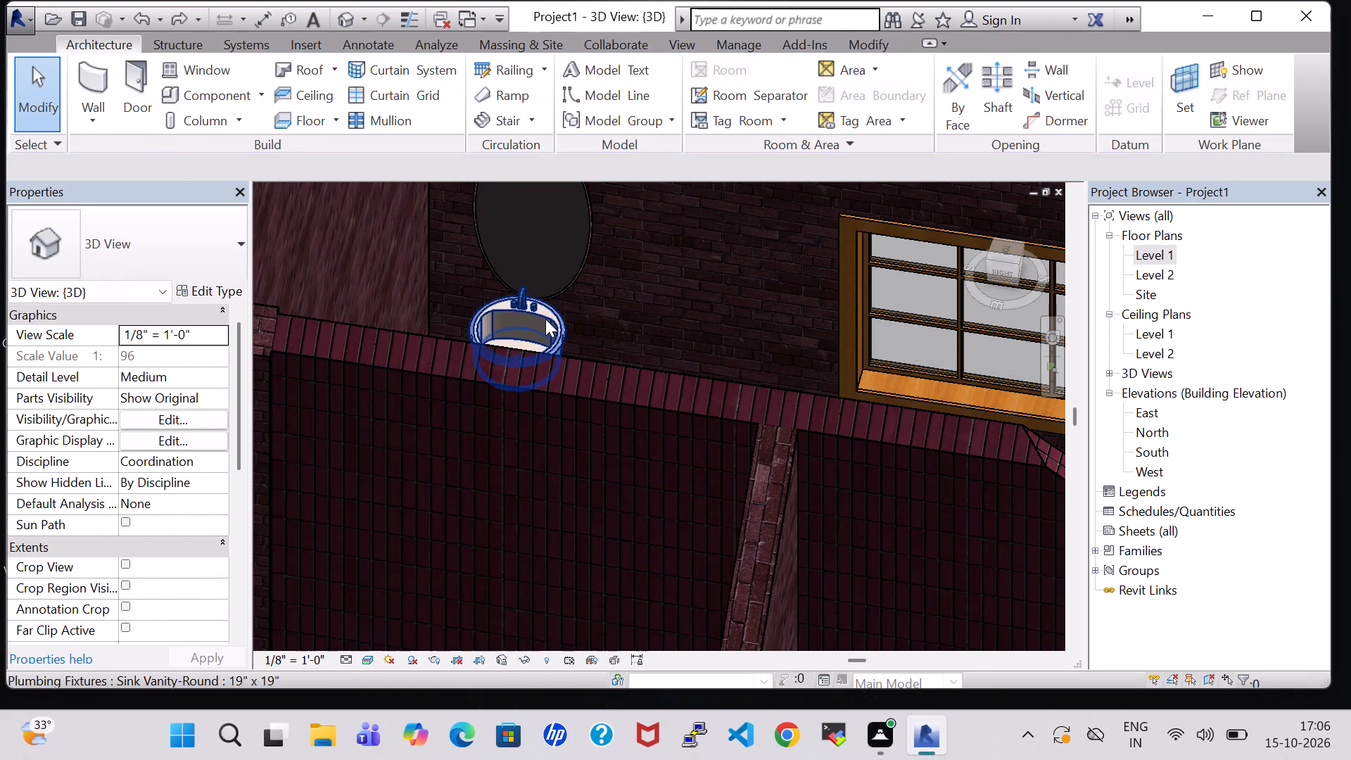
Lower the round vanity sink by setting its offset to 1' 6".
{"action": "left_click", "coordinate": [545, 319]}
{"action": "left_click", "coordinate": [127, 372]}
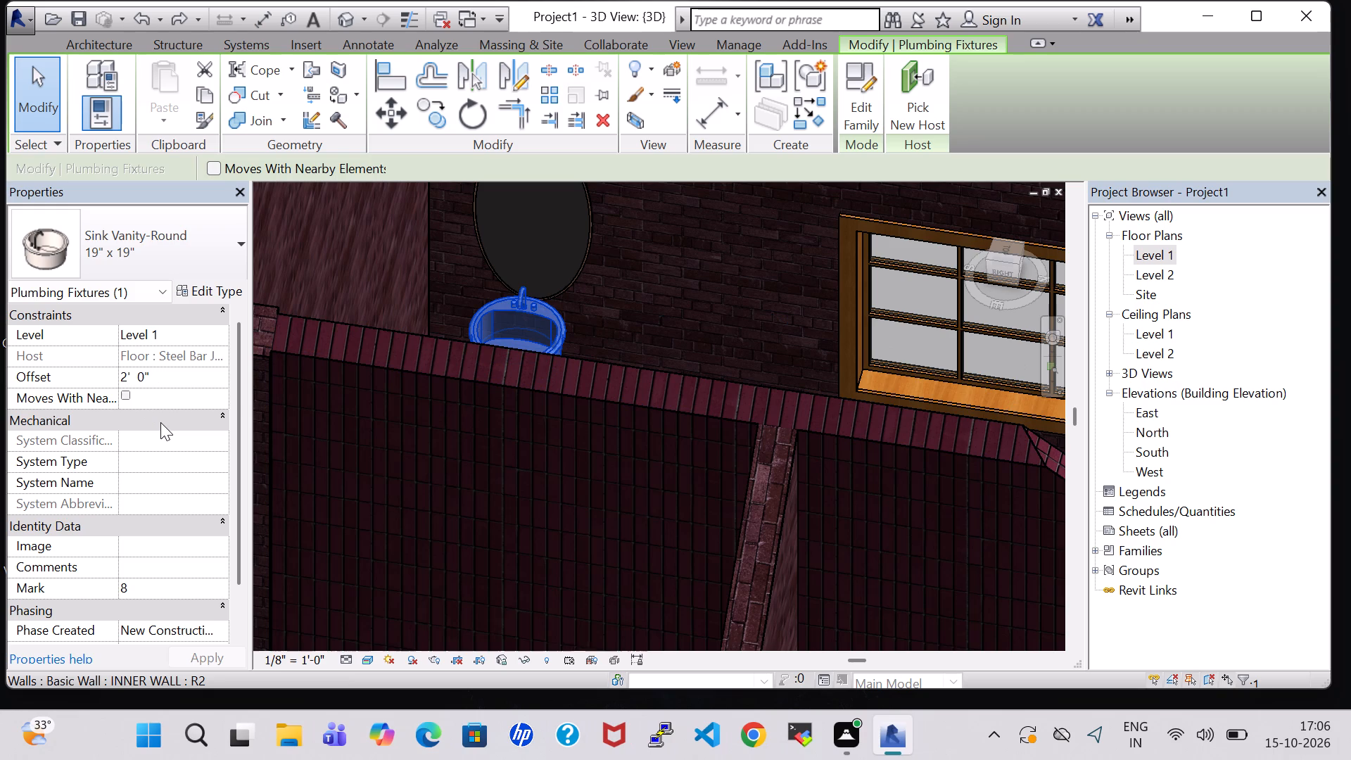
{"action": "key", "text": "BackSpace"}
{"action": "key", "text": "1"}
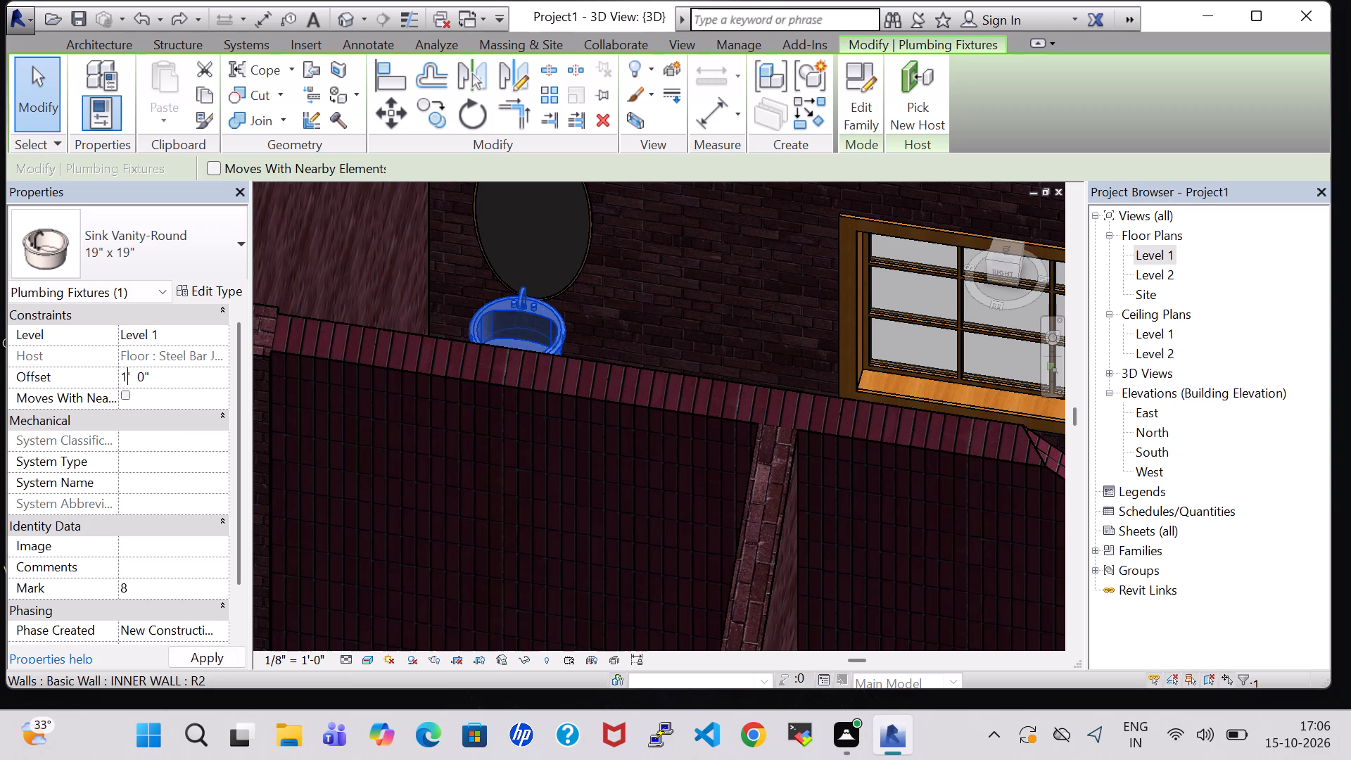
{"action": "left_click", "coordinate": [143, 374]}
{"action": "key", "text": "BackSpace"}
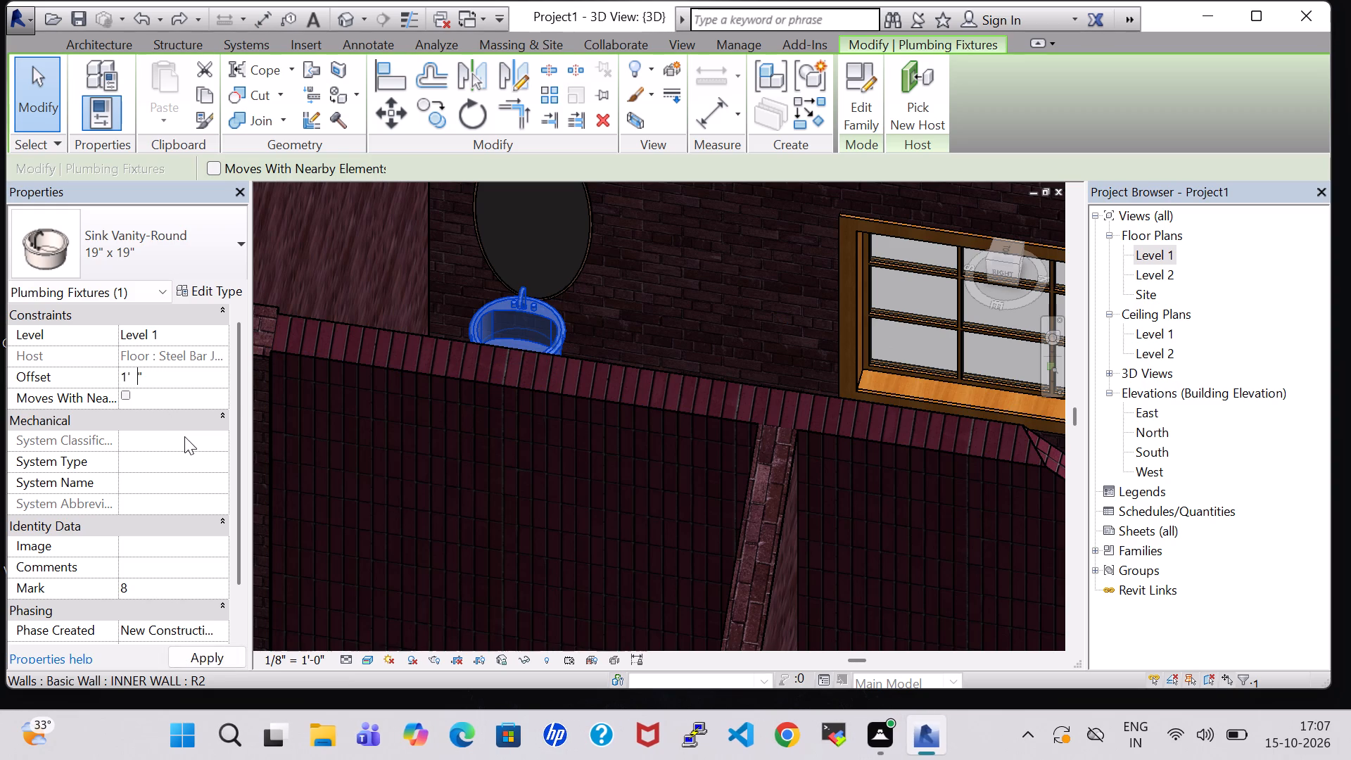
{"action": "key", "text": "6"}
{"action": "key", "text": "Return"}
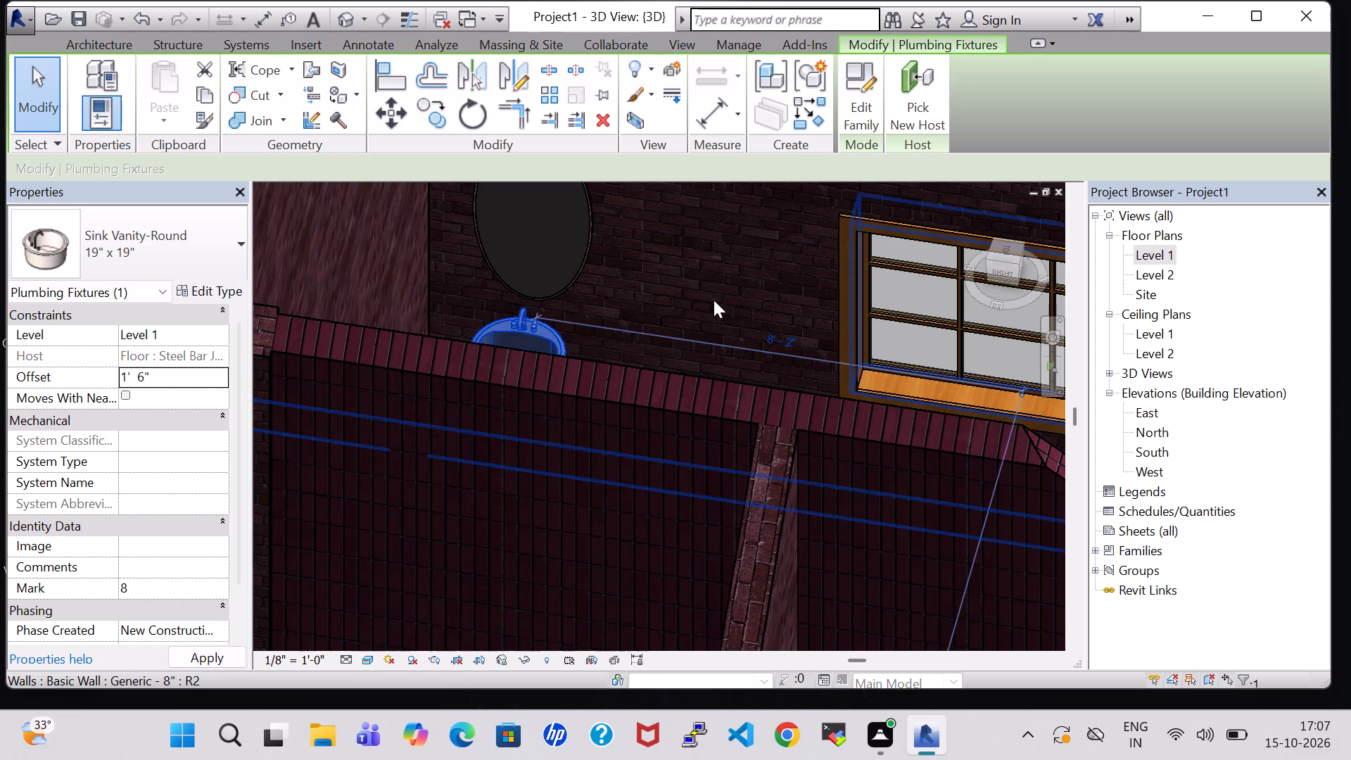
Examine the sink, mirror and surrounding living/dining furniture from several angles in 3D.
{"action": "scroll", "coordinate": [713, 300], "scroll_direction": "down", "scroll_amount": 1}
{"action": "middle_click_drag", "start_coordinate": [700, 293], "coordinate": [669, 497], "text": "shift"}
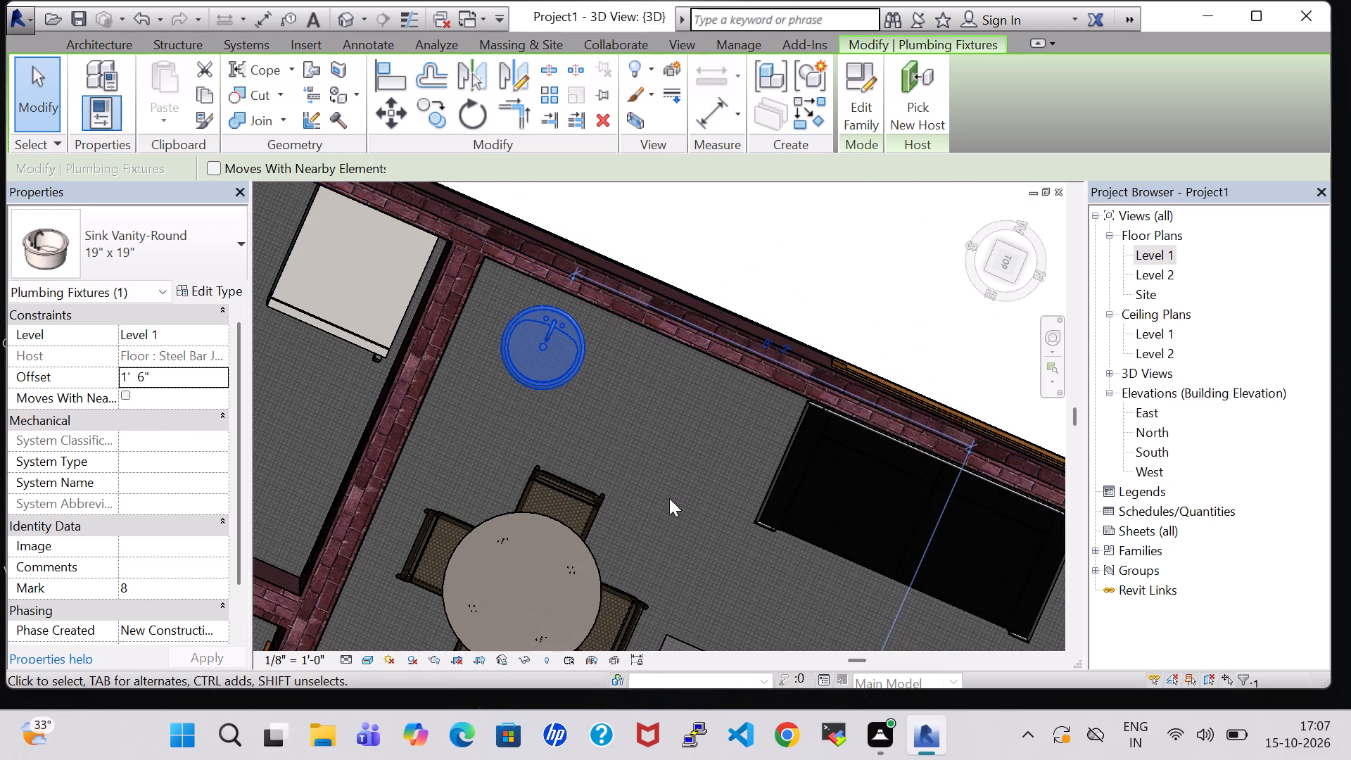
{"action": "middle_click_drag", "start_coordinate": [675, 500], "coordinate": [664, 346]}
{"action": "scroll", "coordinate": [664, 344], "scroll_direction": "down", "scroll_amount": 2}
{"action": "middle_click_drag", "start_coordinate": [762, 417], "coordinate": [727, 309]}
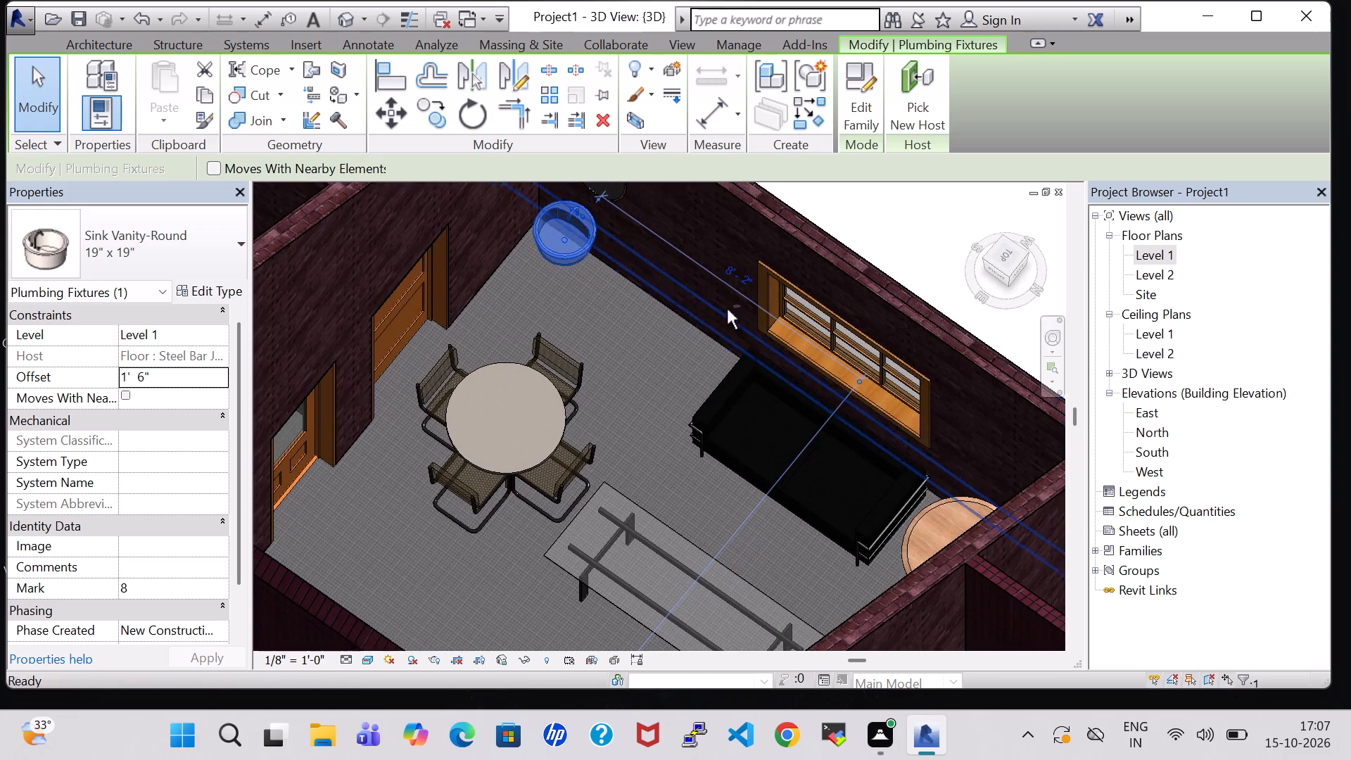
{"action": "middle_click_drag", "start_coordinate": [706, 452], "coordinate": [692, 355], "text": "shift"}
{"action": "middle_click_drag", "start_coordinate": [588, 300], "coordinate": [538, 366]}
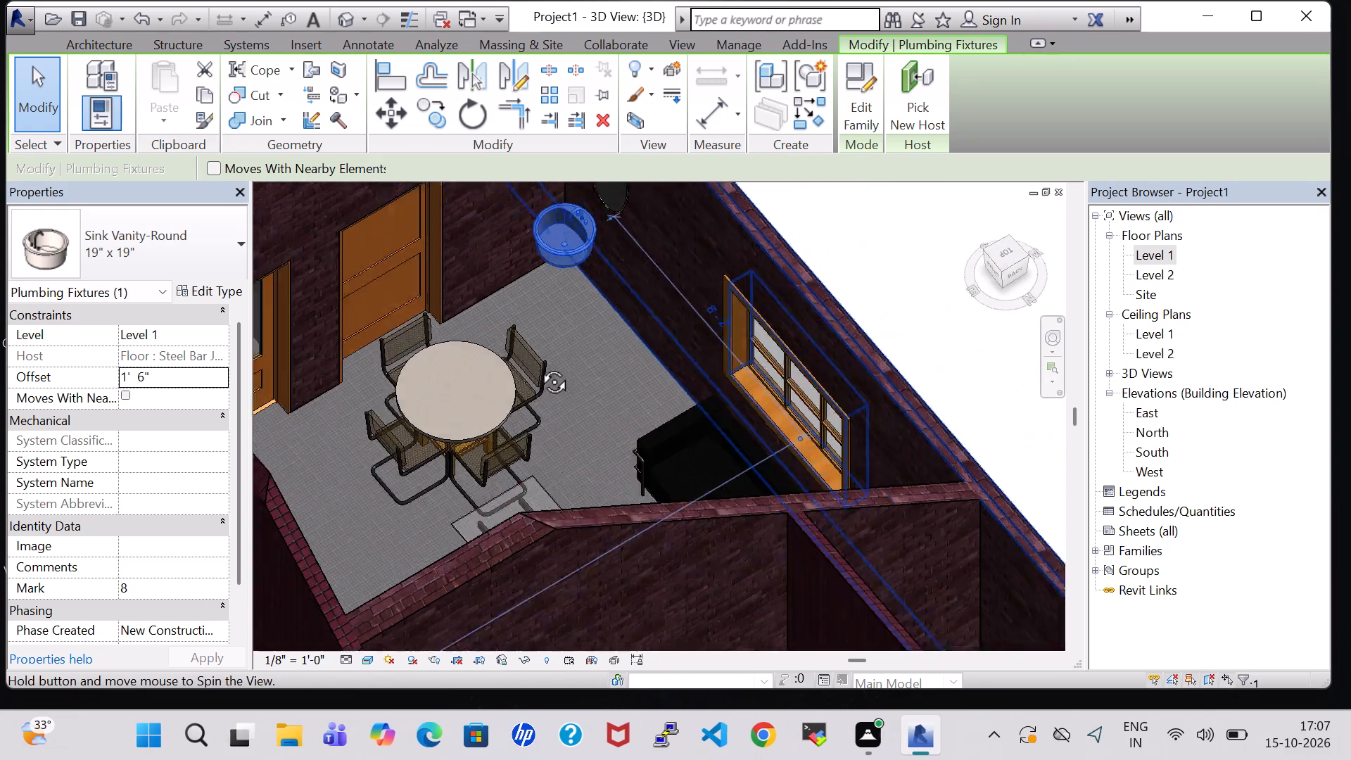
{"action": "middle_click_drag", "start_coordinate": [538, 366], "coordinate": [716, 406]}
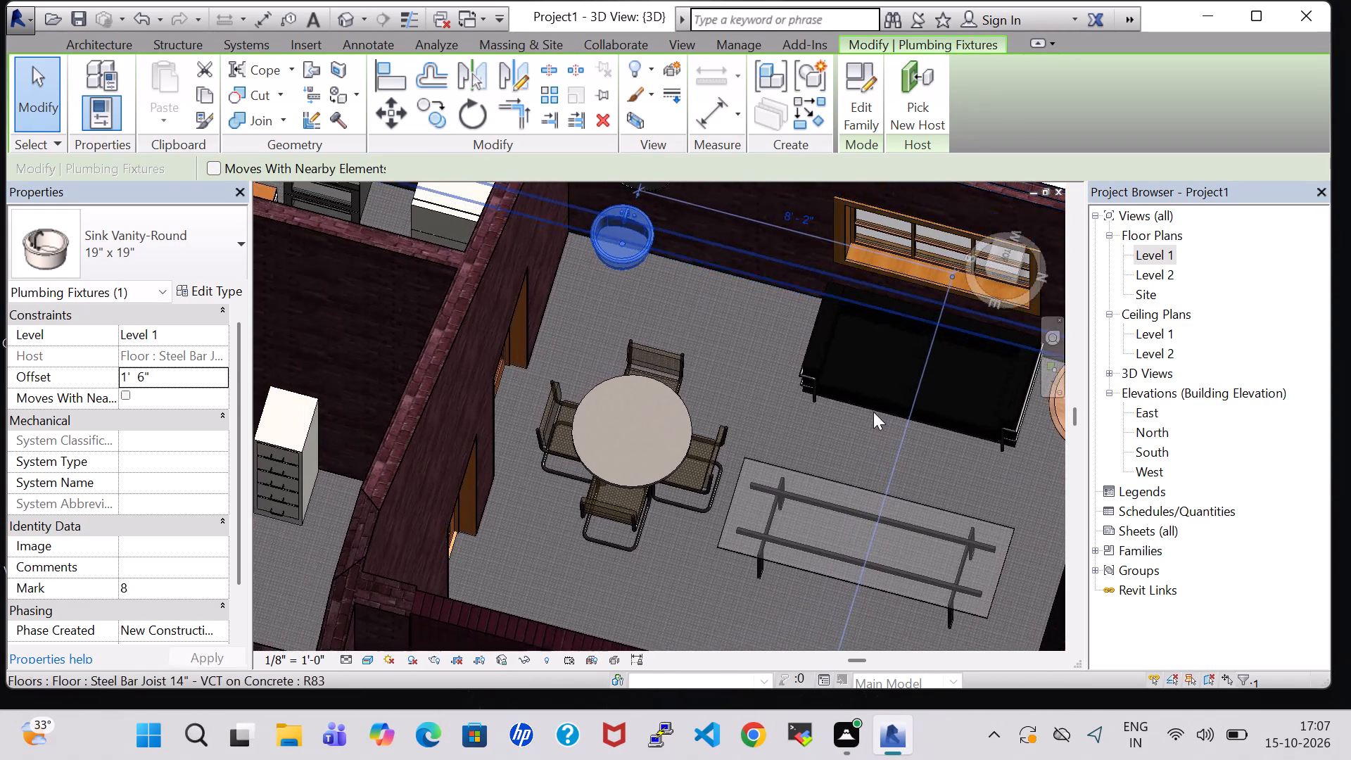
{"action": "middle_click_drag", "start_coordinate": [873, 412], "coordinate": [805, 253]}
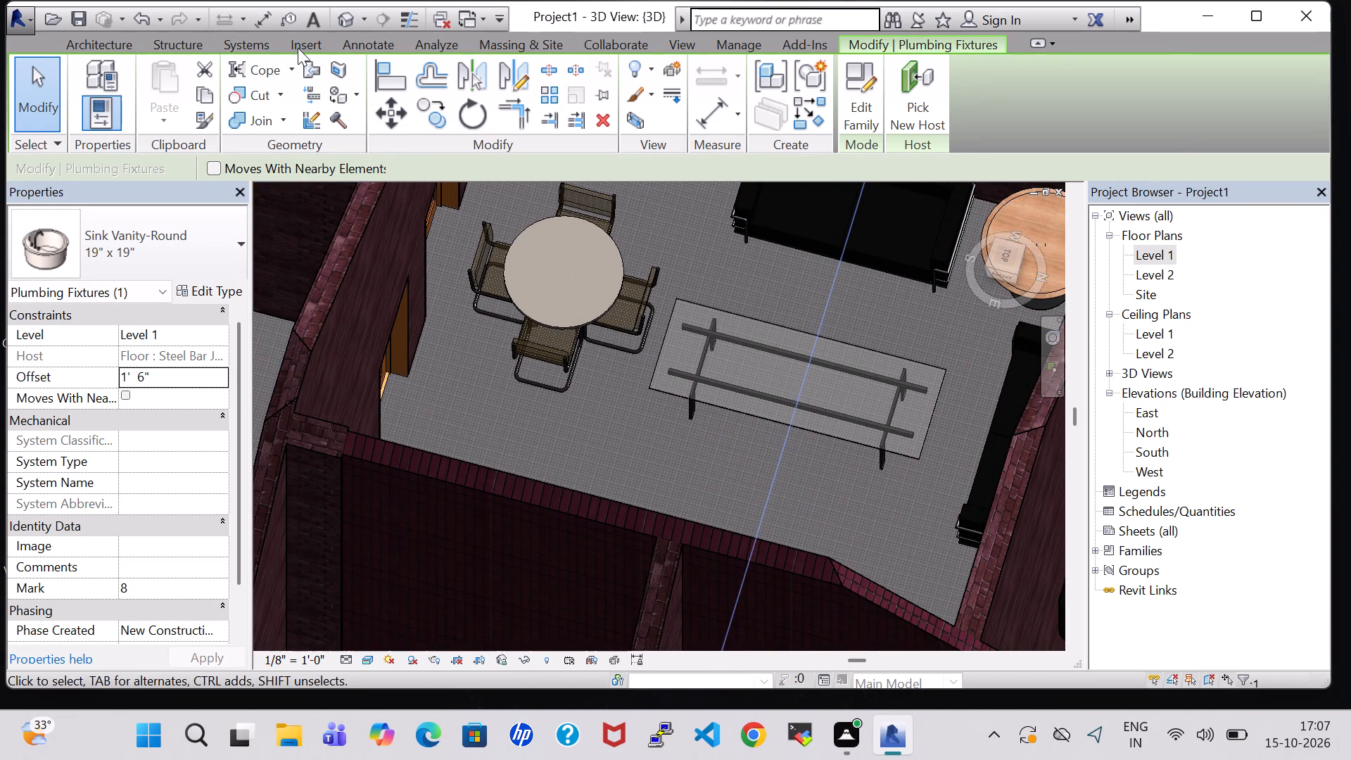
In the Level 1 floor plan, shift the rectangular Table-Dining slightly north, toward the sofa along the living room's north wall.
{"action": "double_click", "coordinate": [1164, 255]}
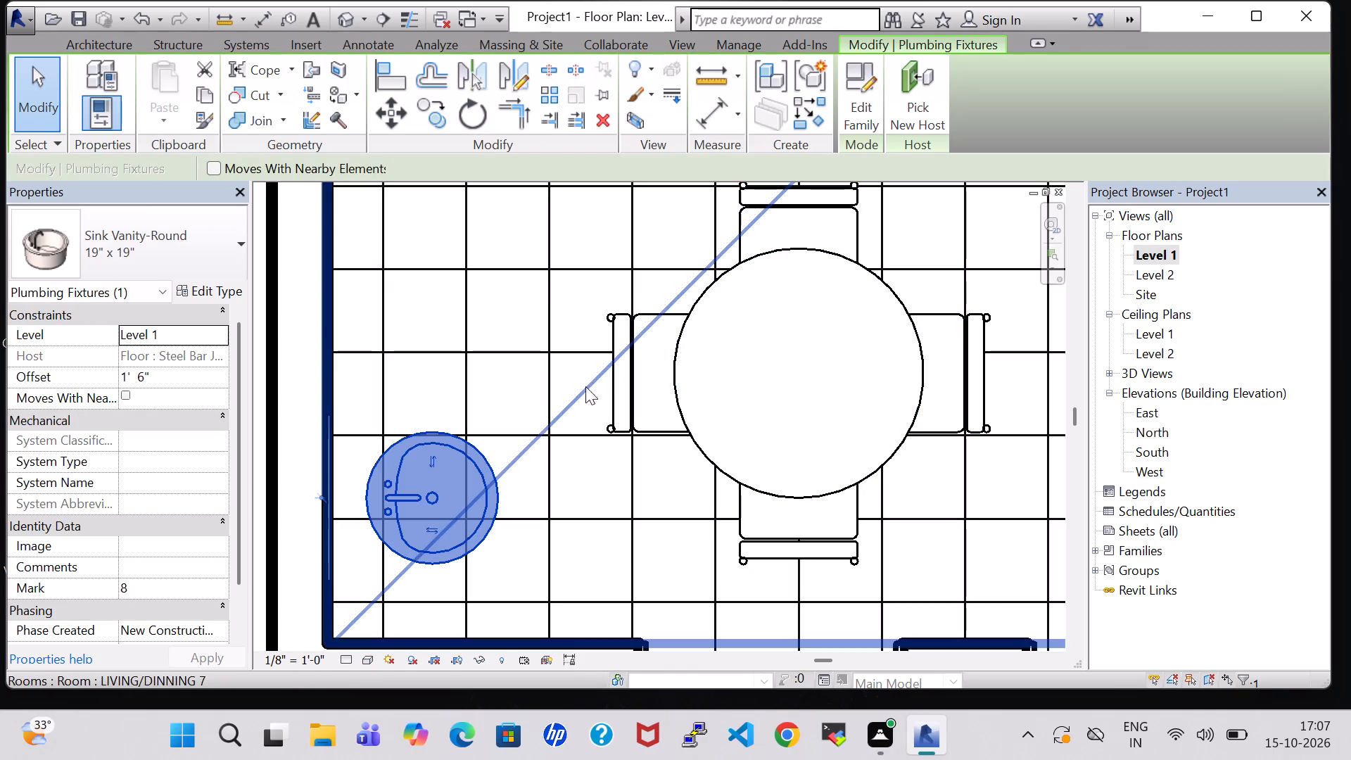
{"action": "scroll", "coordinate": [593, 389], "scroll_direction": "down", "scroll_amount": 6}
{"action": "middle_click_drag", "start_coordinate": [862, 350], "coordinate": [828, 485]}
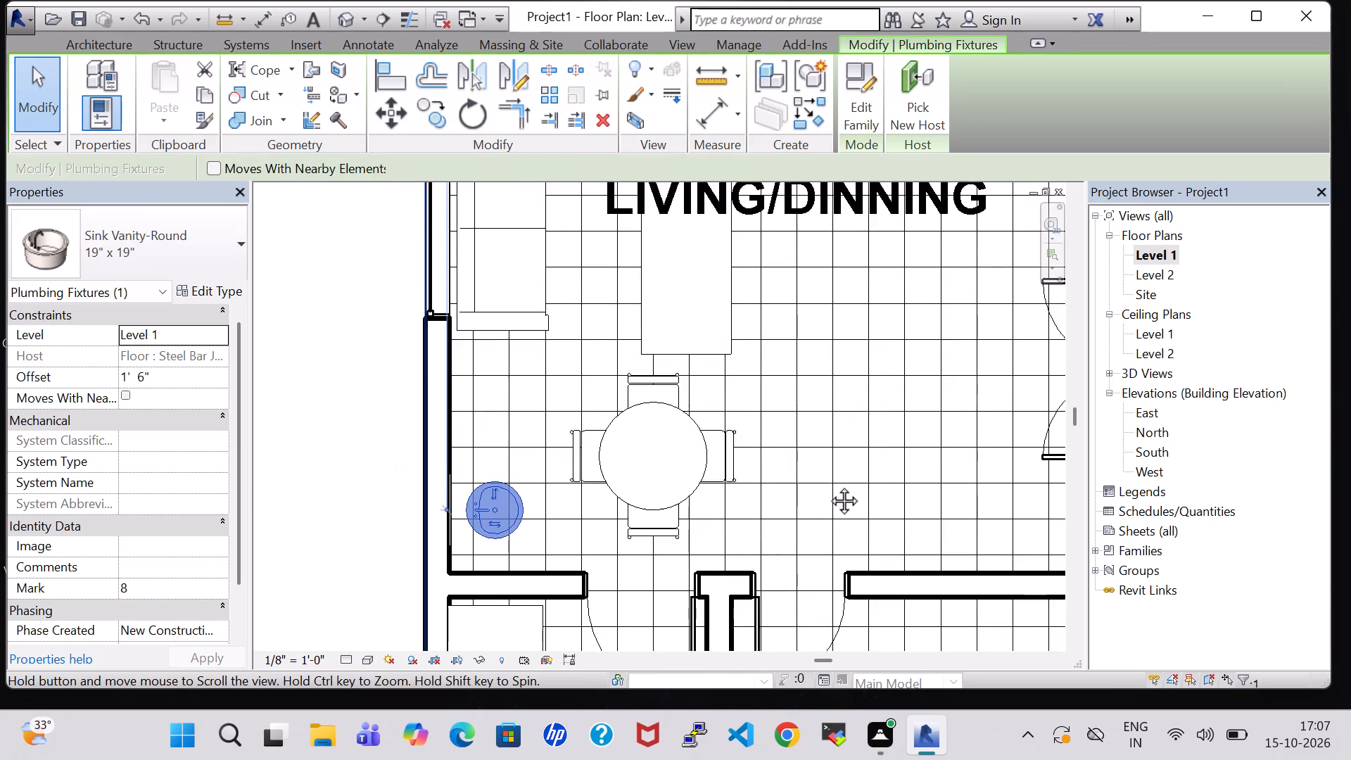
{"action": "middle_click_drag", "start_coordinate": [828, 485], "coordinate": [828, 493]}
{"action": "scroll", "coordinate": [828, 493], "scroll_direction": "down", "scroll_amount": 1}
{"action": "middle_click_drag", "start_coordinate": [838, 445], "coordinate": [780, 483]}
{"action": "scroll", "coordinate": [838, 445], "scroll_direction": "down", "scroll_amount": 1}
{"action": "left_click", "coordinate": [668, 282]}
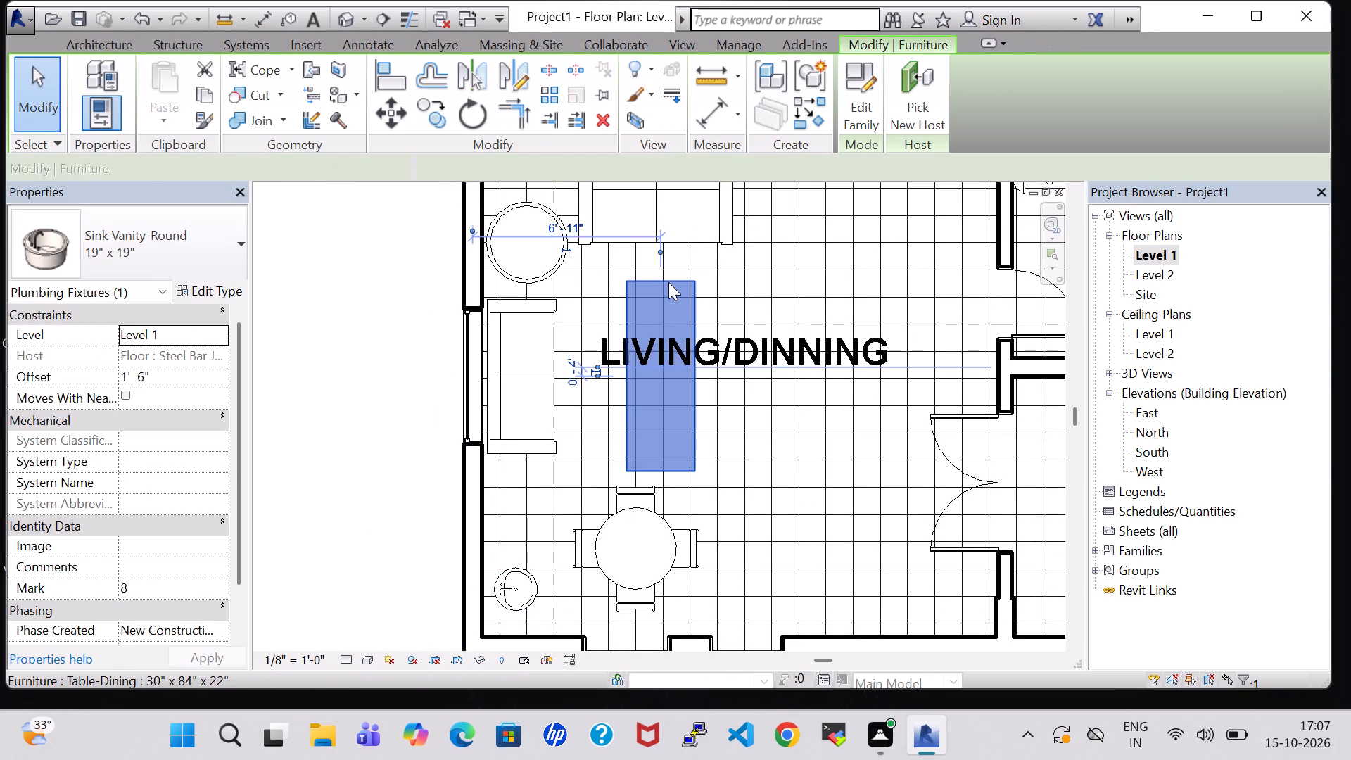
{"action": "key", "text": "Up"}
{"action": "key", "text": "Up"}
{"action": "key", "text": "Up"}
{"action": "key", "text": "Up"}
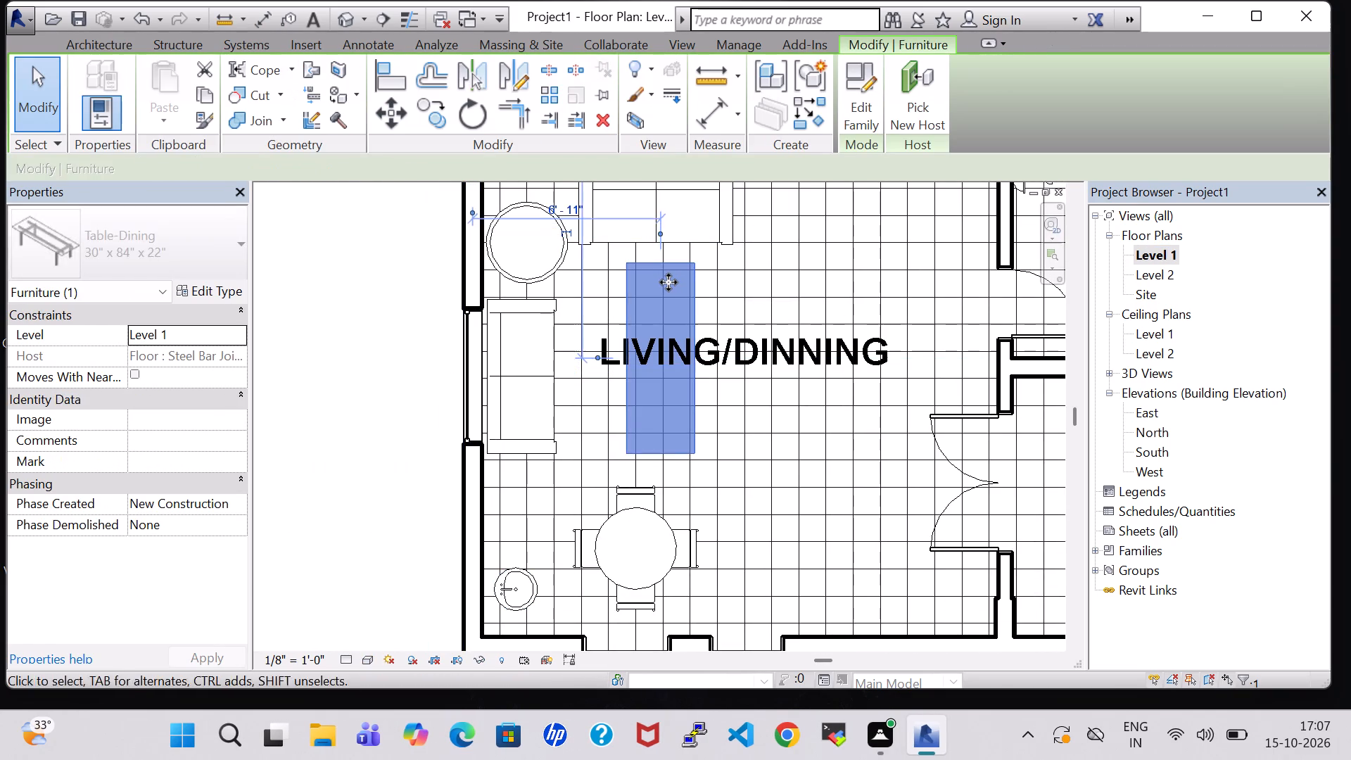
{"action": "key", "text": "Up"}
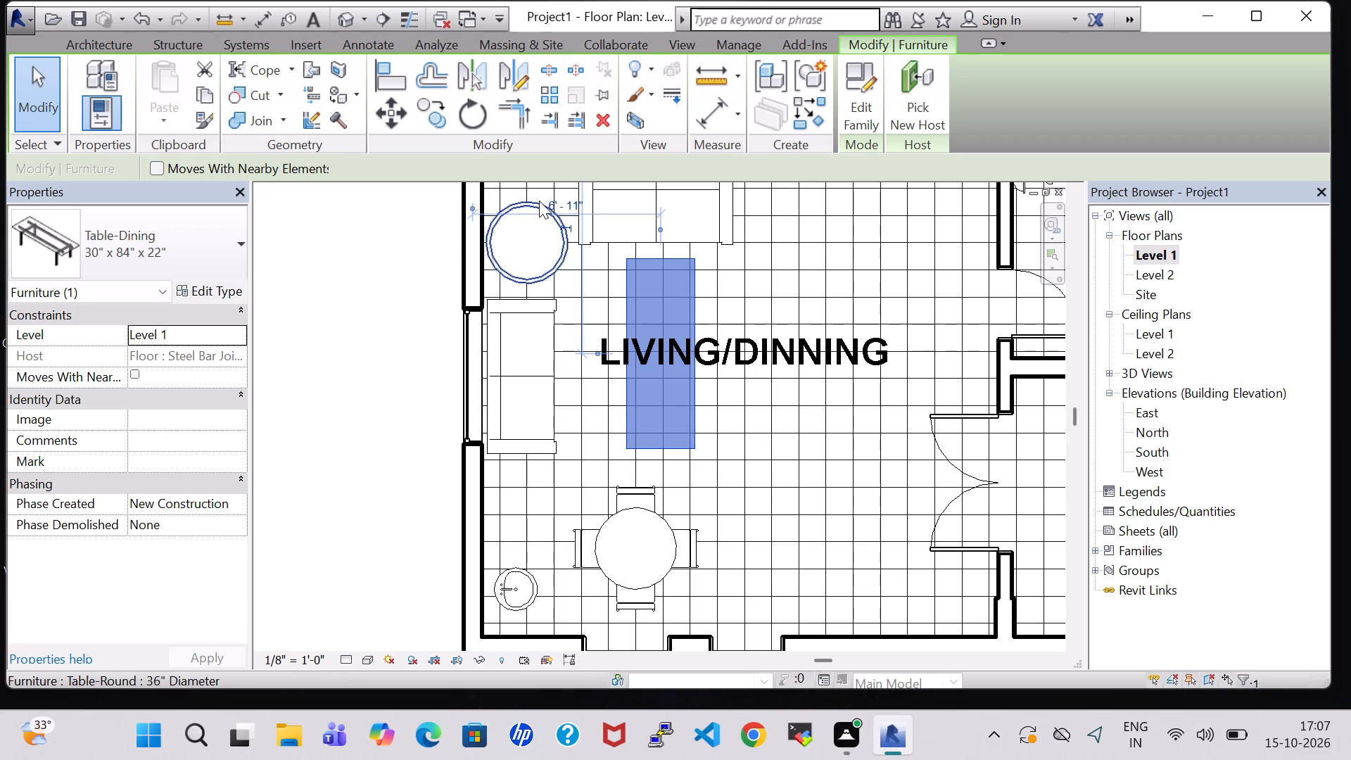
Shift the 36" round table slightly north, further into the corner between the two sofas.
{"action": "left_click", "coordinate": [539, 201]}
{"action": "key", "text": "Up"}
{"action": "key", "text": "Up"}
{"action": "key", "text": "Up"}
{"action": "key", "text": "Up"}
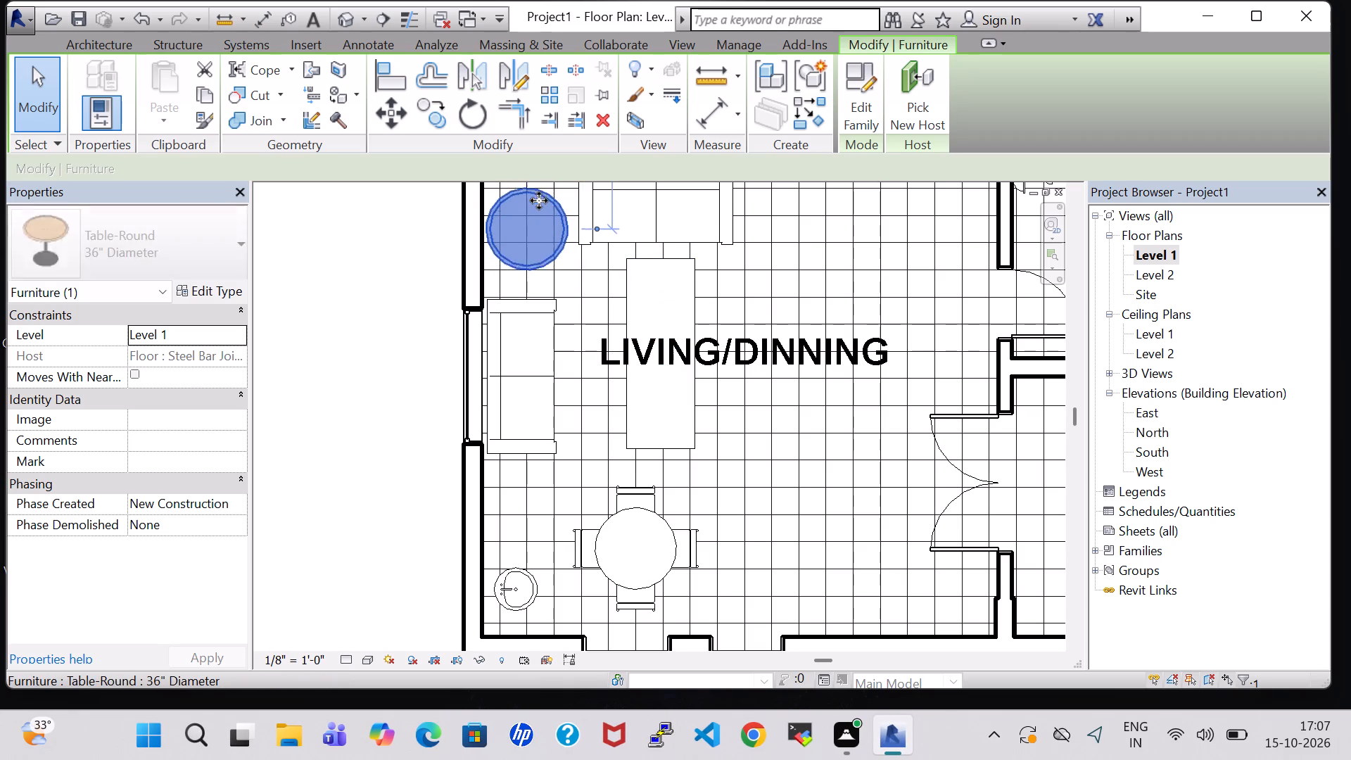
{"action": "key", "text": "Up"}
Shift the Sofa-Corbu beneath the window north toward the round table, to about 4' 2" from the north wall.
{"action": "scroll", "coordinate": [816, 343], "scroll_direction": "down", "scroll_amount": 1}
{"action": "middle_click_drag", "start_coordinate": [851, 245], "coordinate": [851, 254]}
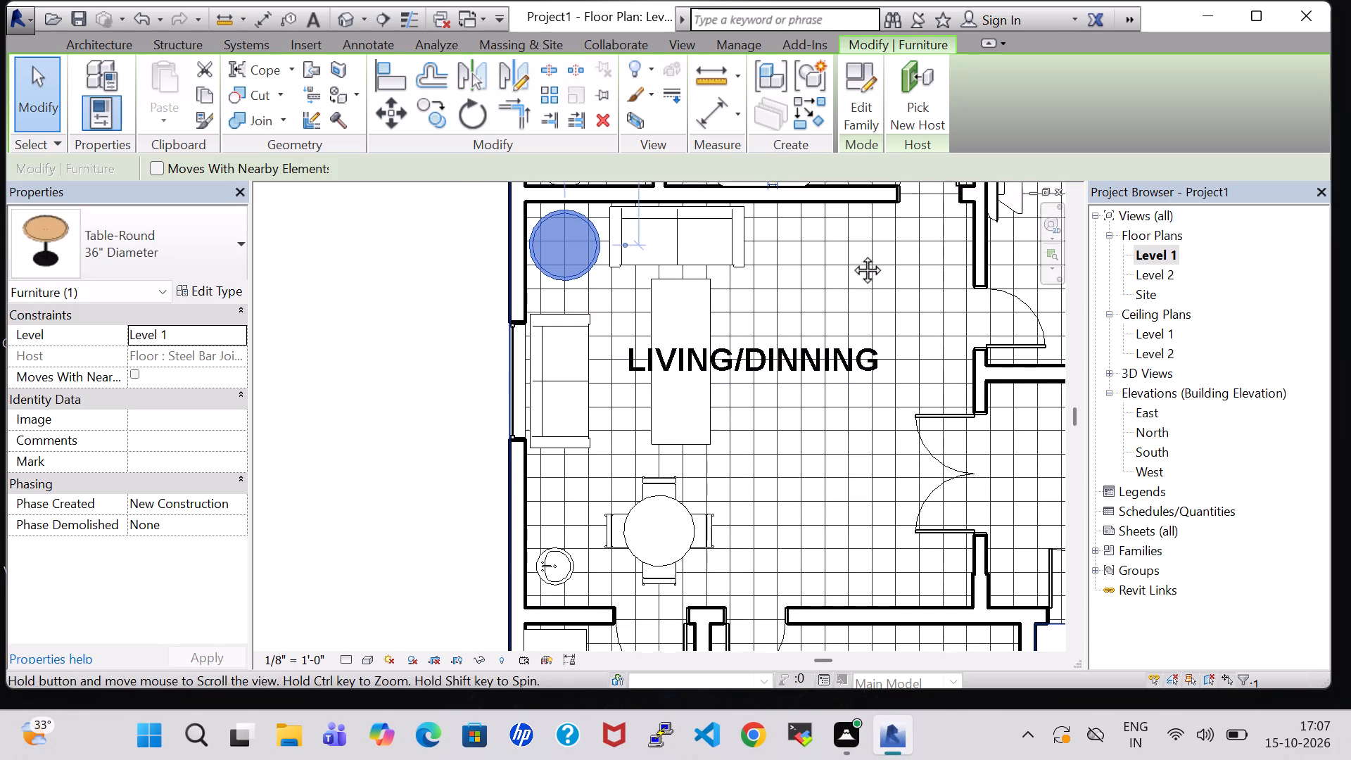
{"action": "middle_click_drag", "start_coordinate": [851, 254], "coordinate": [851, 272]}
{"action": "left_click", "coordinate": [570, 329]}
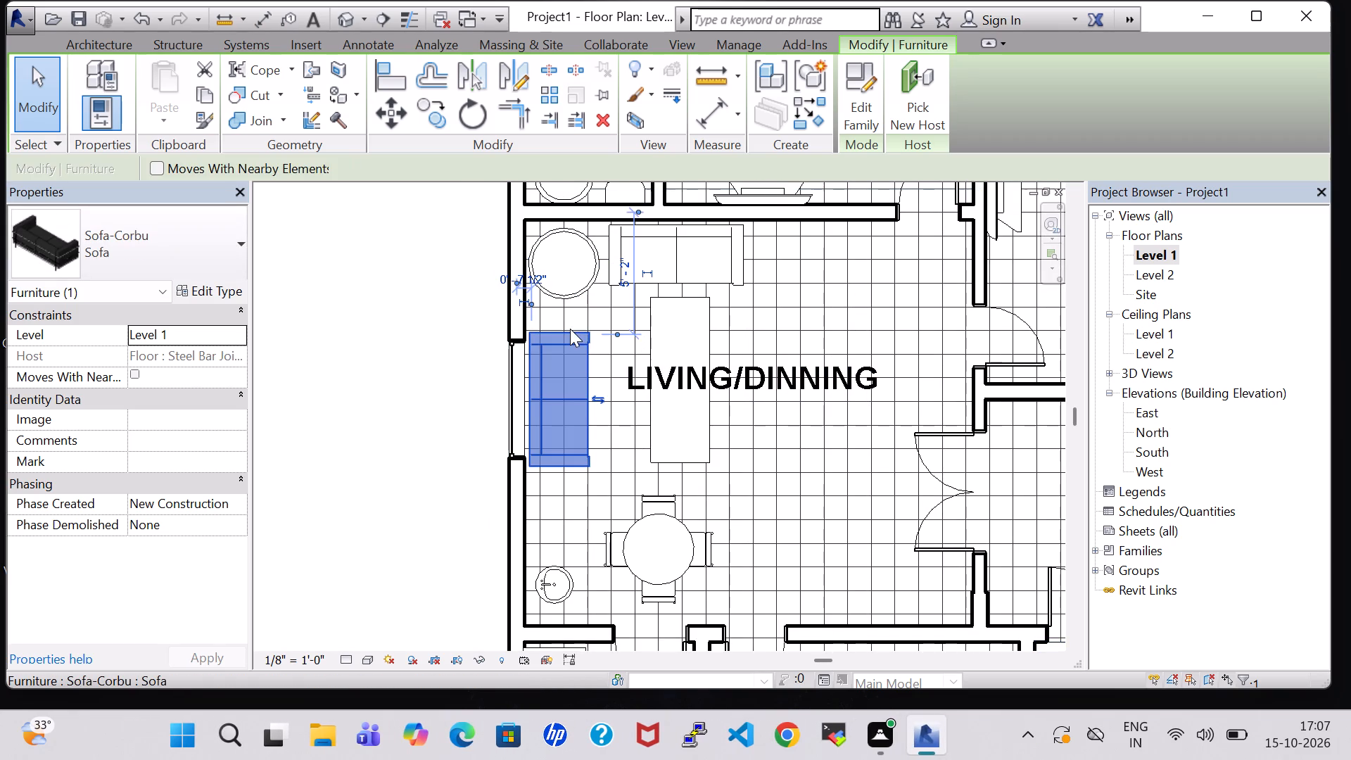
{"action": "key", "text": "Up"}
{"action": "key", "text": "Up"}
{"action": "key", "text": "Up"}
{"action": "key", "text": "Up"}
{"action": "key", "text": "Up"}
{"action": "key", "text": "Up"}
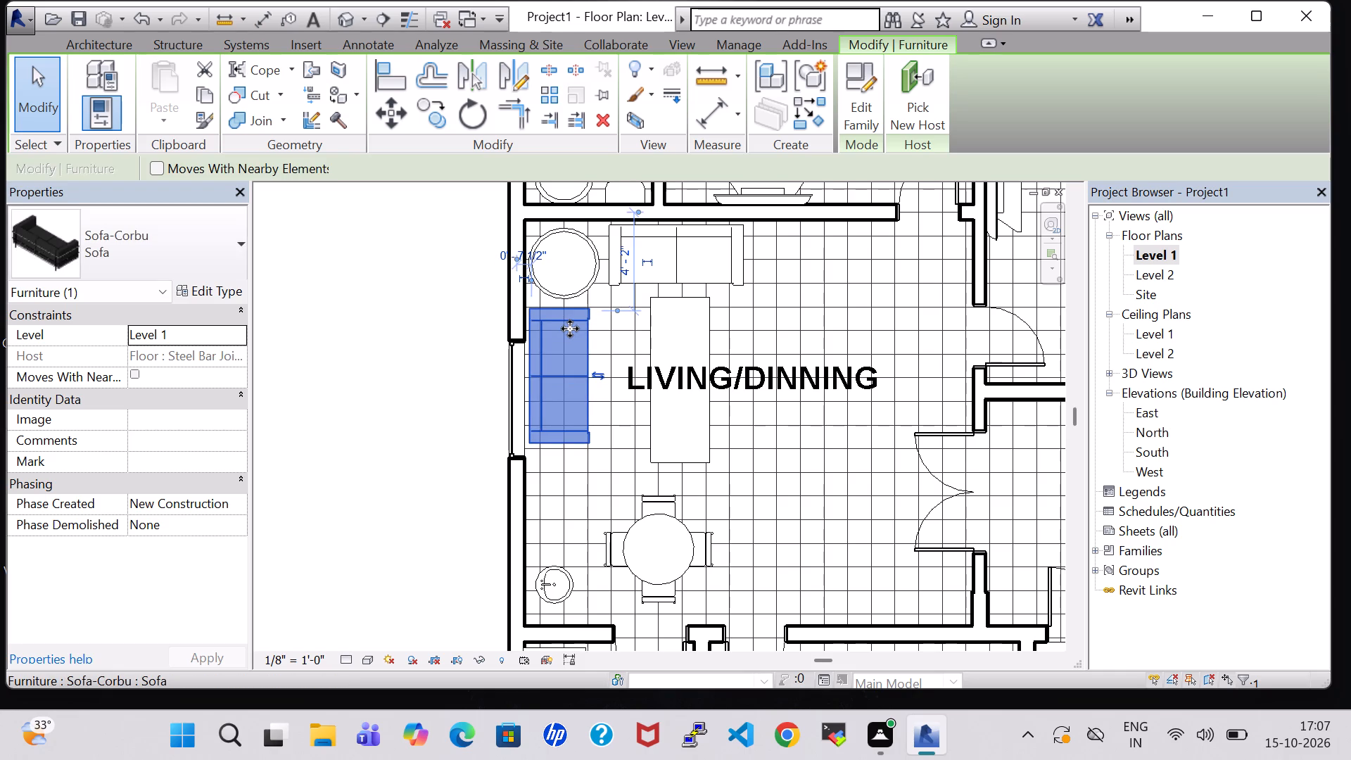
{"action": "left_click", "coordinate": [437, 371]}
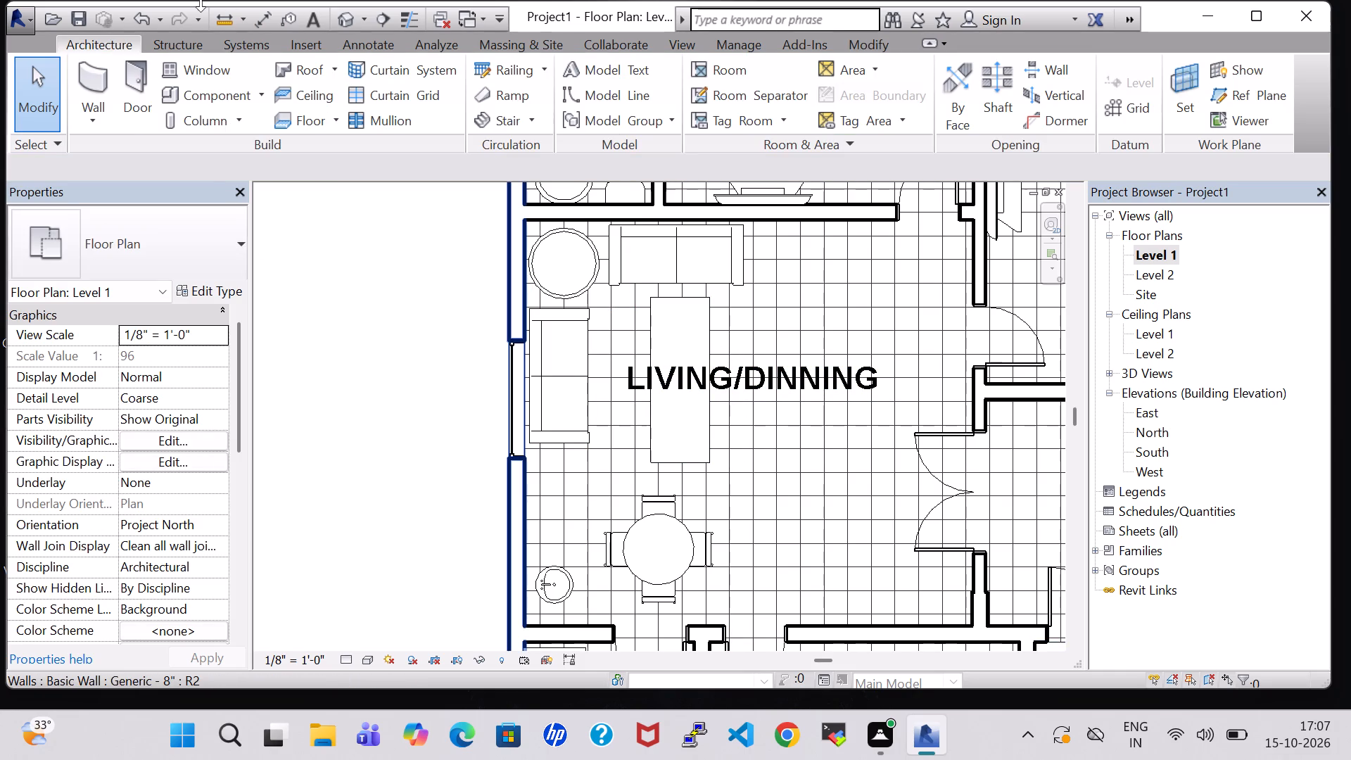
Examine the rearranged living/dining furniture and the neighbouring rooms in the 3D view.
{"action": "left_click", "coordinate": [343, 18]}
{"action": "scroll", "coordinate": [547, 234], "scroll_direction": "down", "scroll_amount": 2}
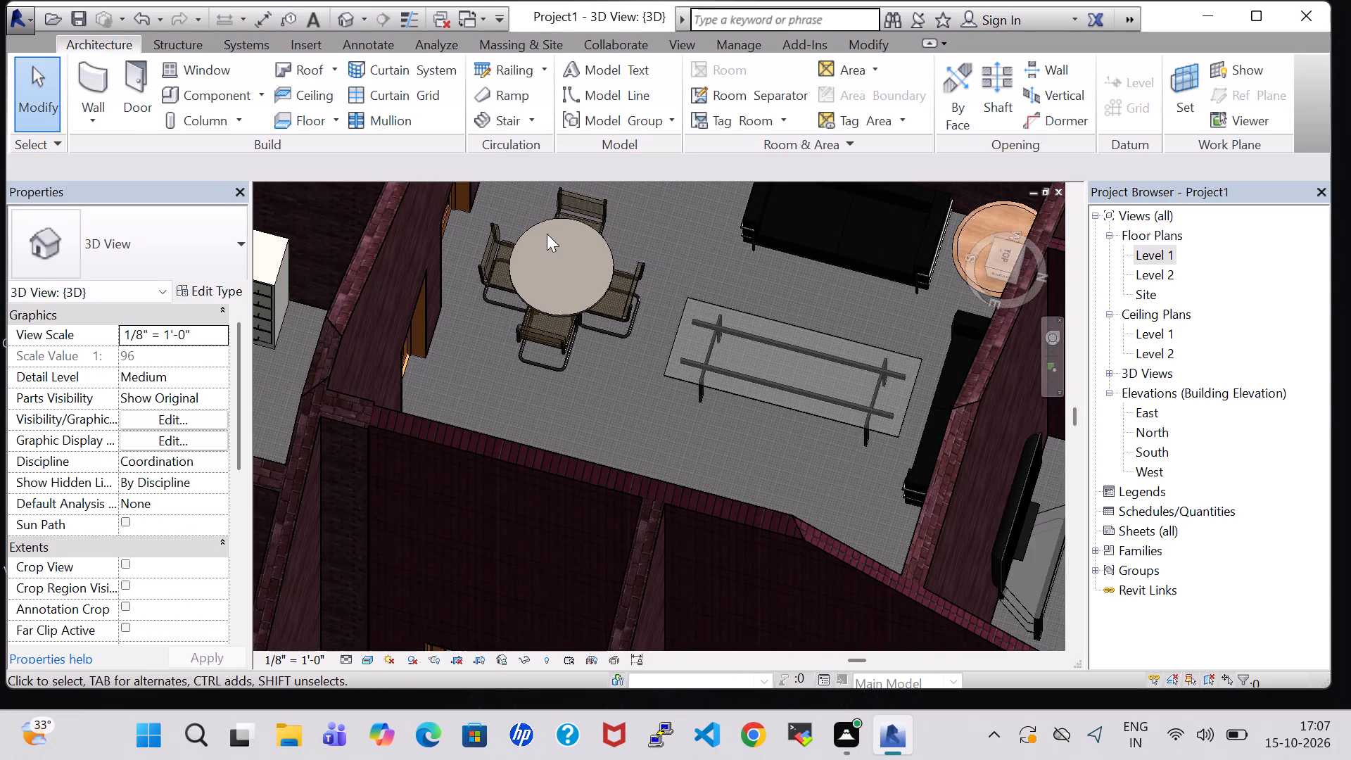
{"action": "scroll", "coordinate": [612, 372], "scroll_direction": "down", "scroll_amount": 1, "text": "shift"}
{"action": "middle_click_drag", "start_coordinate": [612, 372], "coordinate": [690, 346], "text": "shift"}
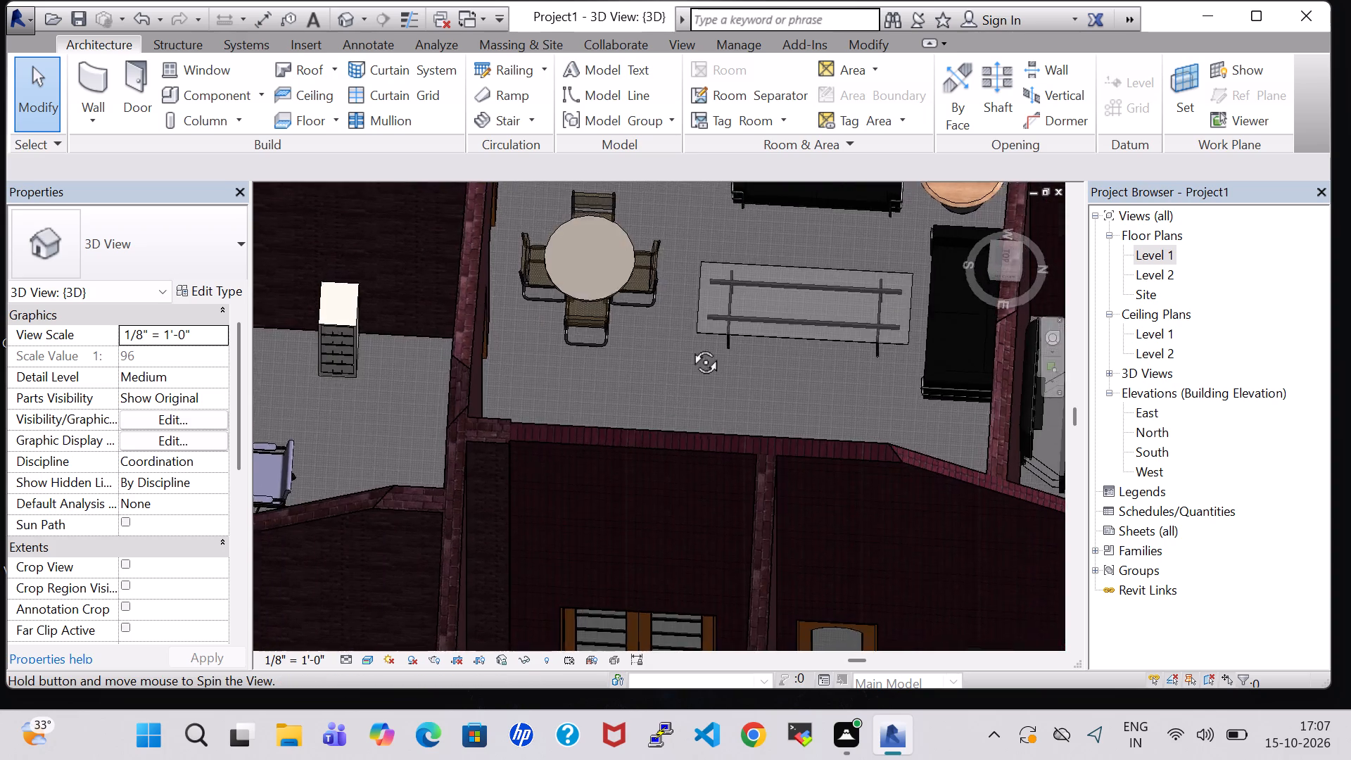
{"action": "middle_click_drag", "start_coordinate": [690, 346], "coordinate": [690, 346], "text": "shift"}
{"action": "scroll", "coordinate": [690, 346], "scroll_direction": "down", "scroll_amount": 1, "text": "shift"}
{"action": "scroll", "coordinate": [807, 426], "scroll_direction": "down", "scroll_amount": 5}
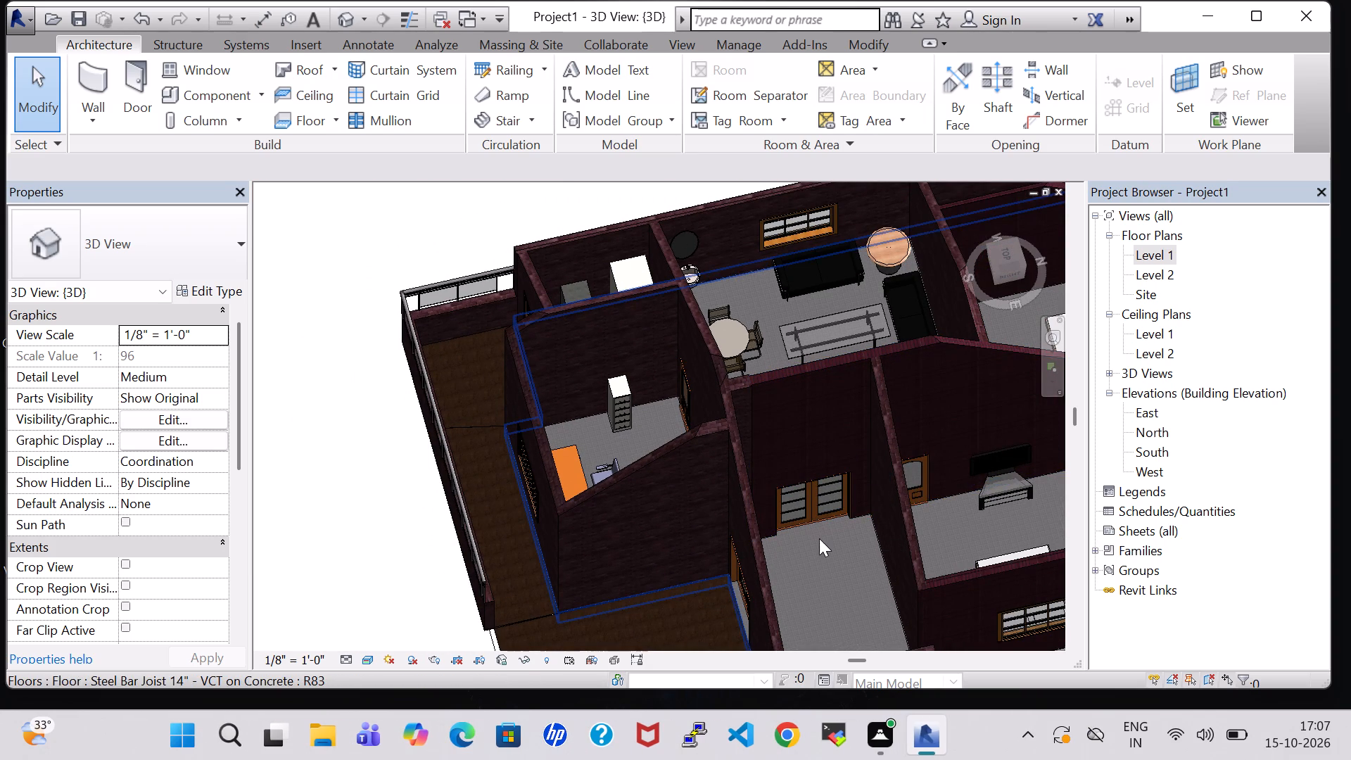
{"action": "middle_click_drag", "start_coordinate": [956, 510], "coordinate": [473, 472]}
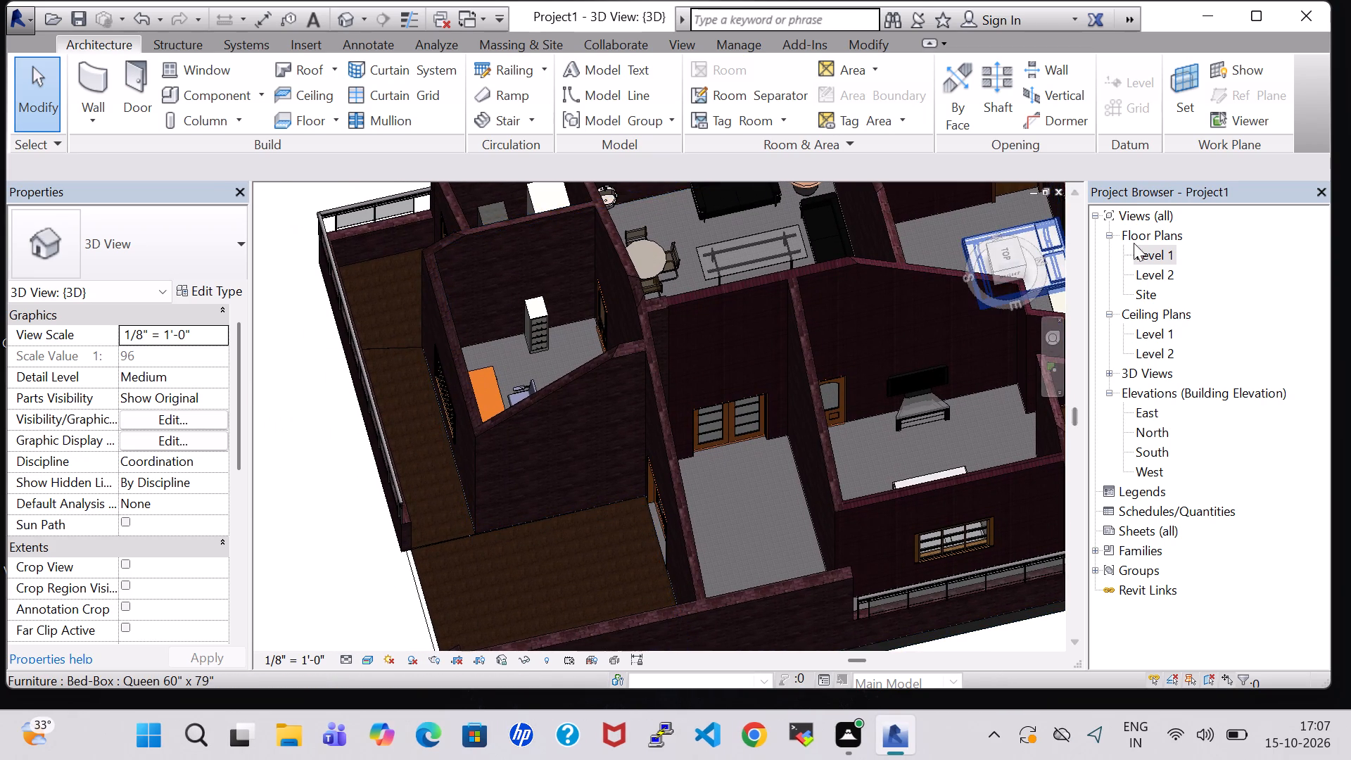
In the Level 1 floor plan, rename the LOUNGE room to STAIR LOBBY.
{"action": "double_click", "coordinate": [1156, 249]}
{"action": "scroll", "coordinate": [821, 396], "scroll_direction": "down", "scroll_amount": 3}
{"action": "middle_click_drag", "start_coordinate": [874, 436], "coordinate": [678, 403]}
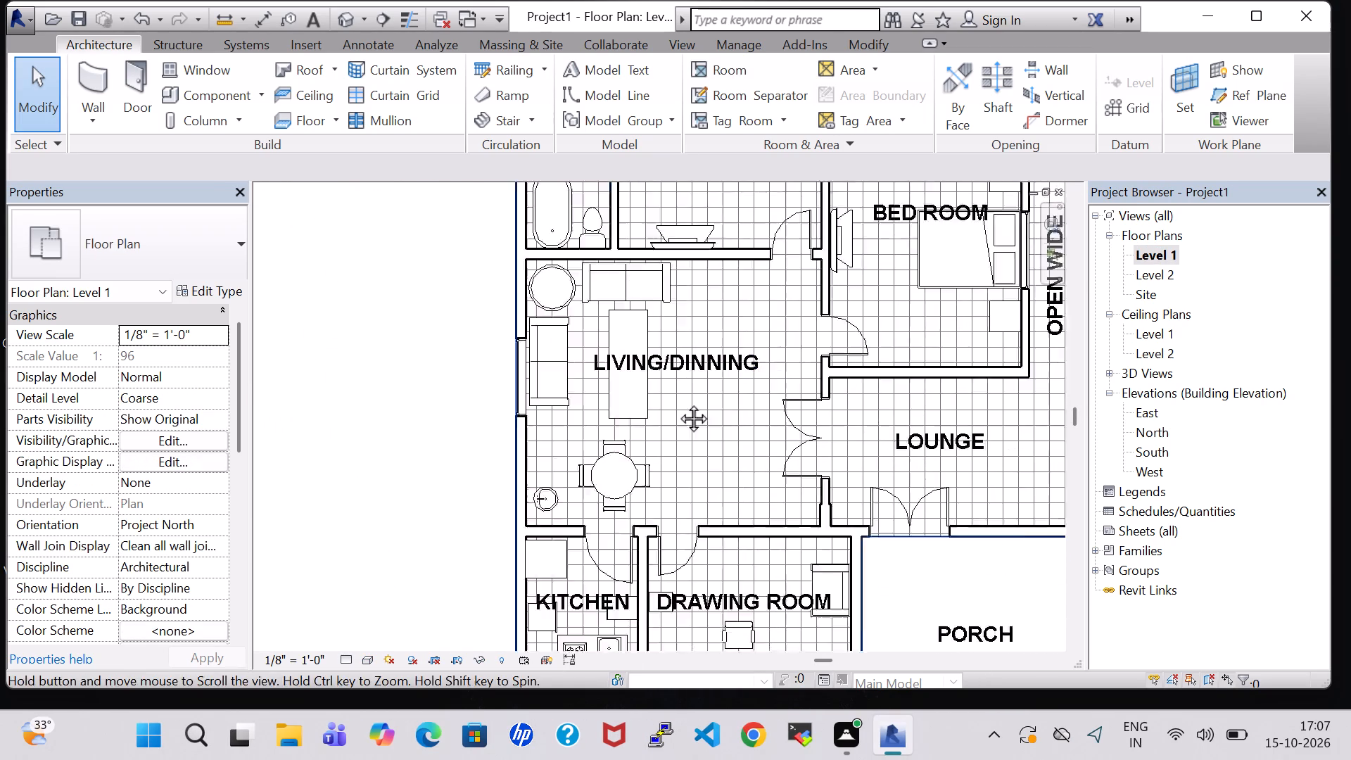
{"action": "middle_click_drag", "start_coordinate": [678, 403], "coordinate": [590, 400]}
{"action": "double_click", "coordinate": [791, 418]}
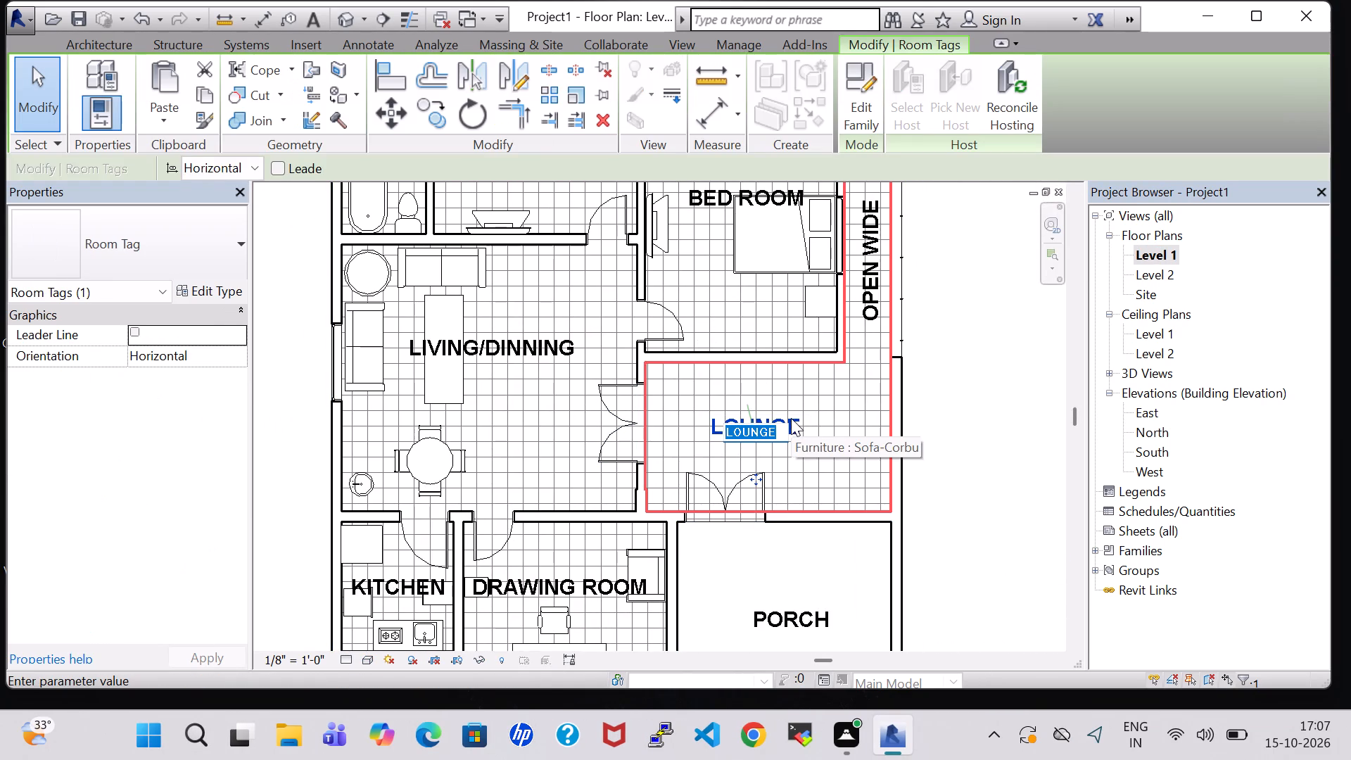
{"action": "key", "text": "BackSpace"}
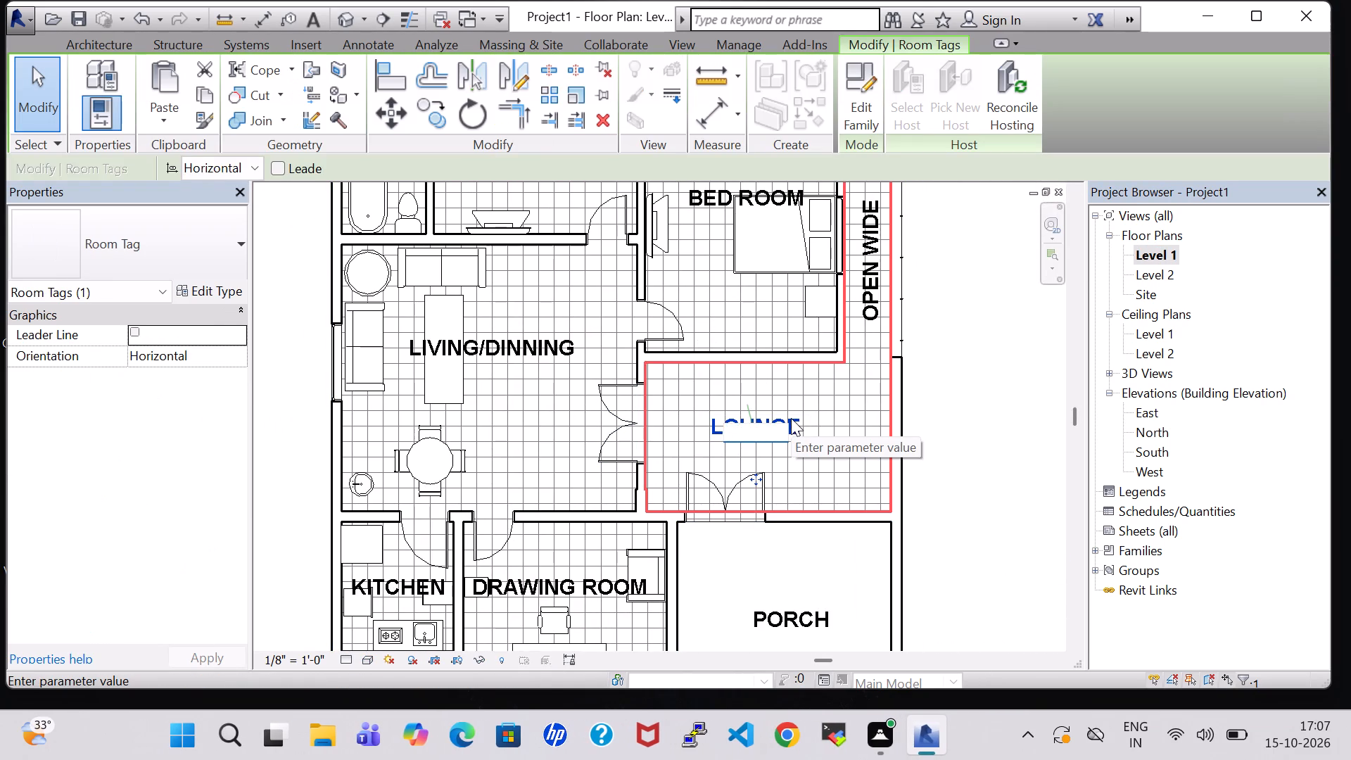
{"action": "type", "text": "lobby"}
{"action": "key", "text": "BackSpace"}
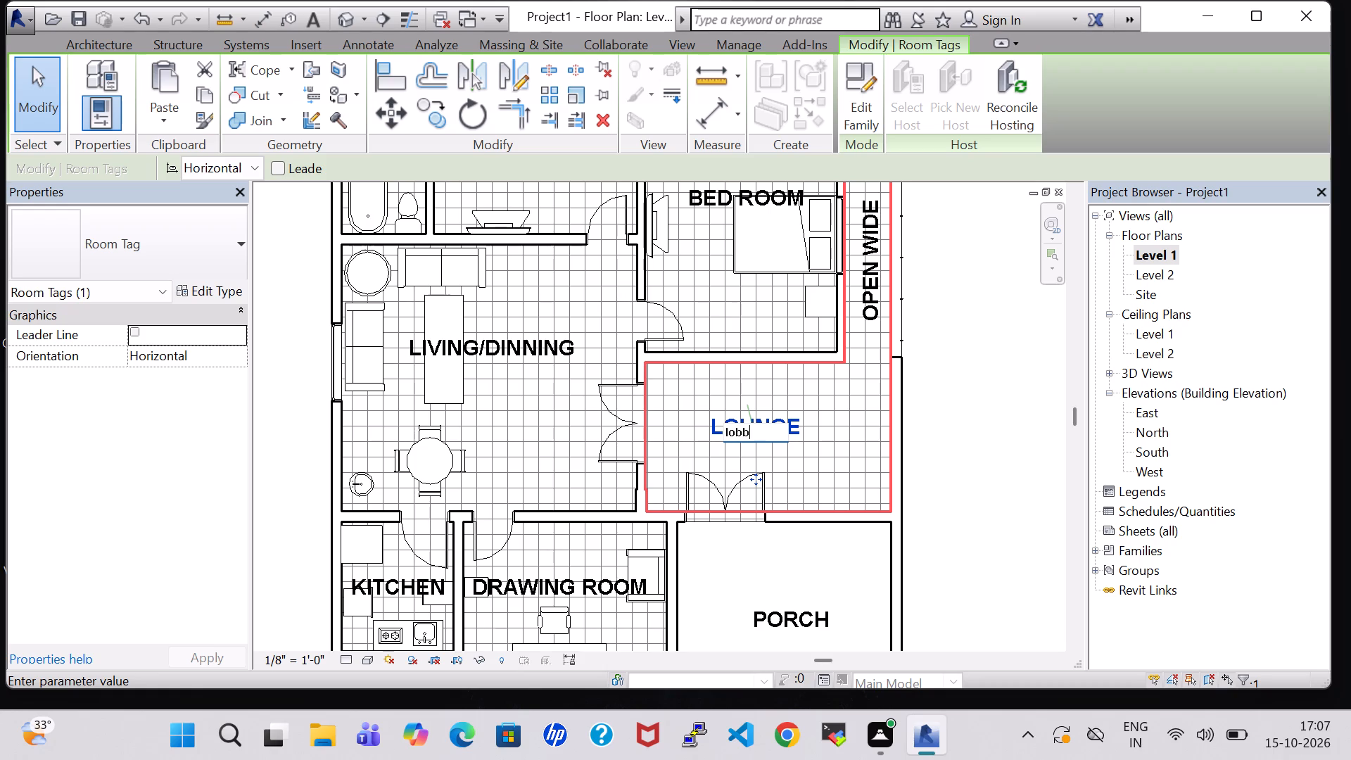
{"action": "key", "text": "BackSpace"}
{"action": "key", "text": "BackSpace"}
{"action": "key", "text": "BackSpace"}
{"action": "key", "text": "BackSpace"}
{"action": "type", "text": "LOBBY"}
{"action": "key", "text": "Left"}
{"action": "key", "text": "Left"}
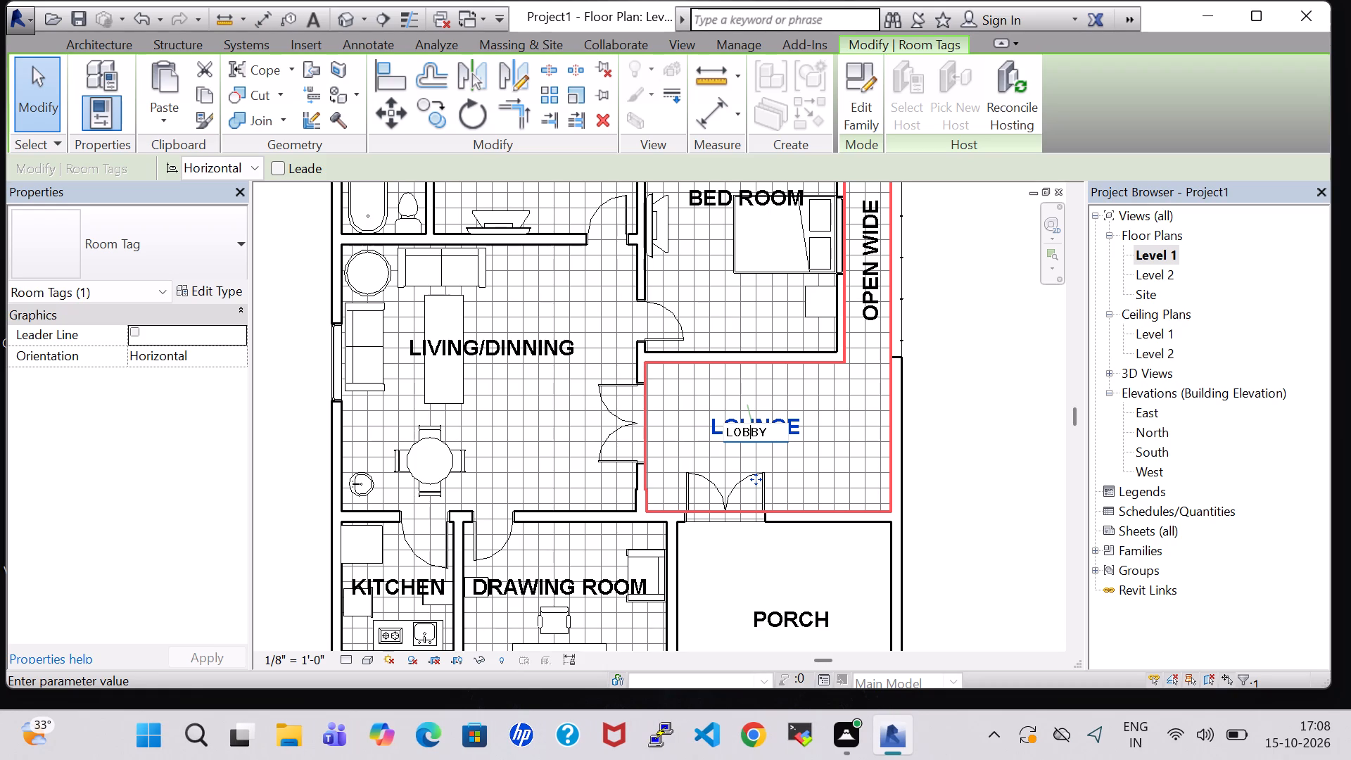
{"action": "key", "text": "Left"}
{"action": "key", "text": "Left"}
{"action": "key", "text": "Left"}
{"action": "type", "text": "STAIR"}
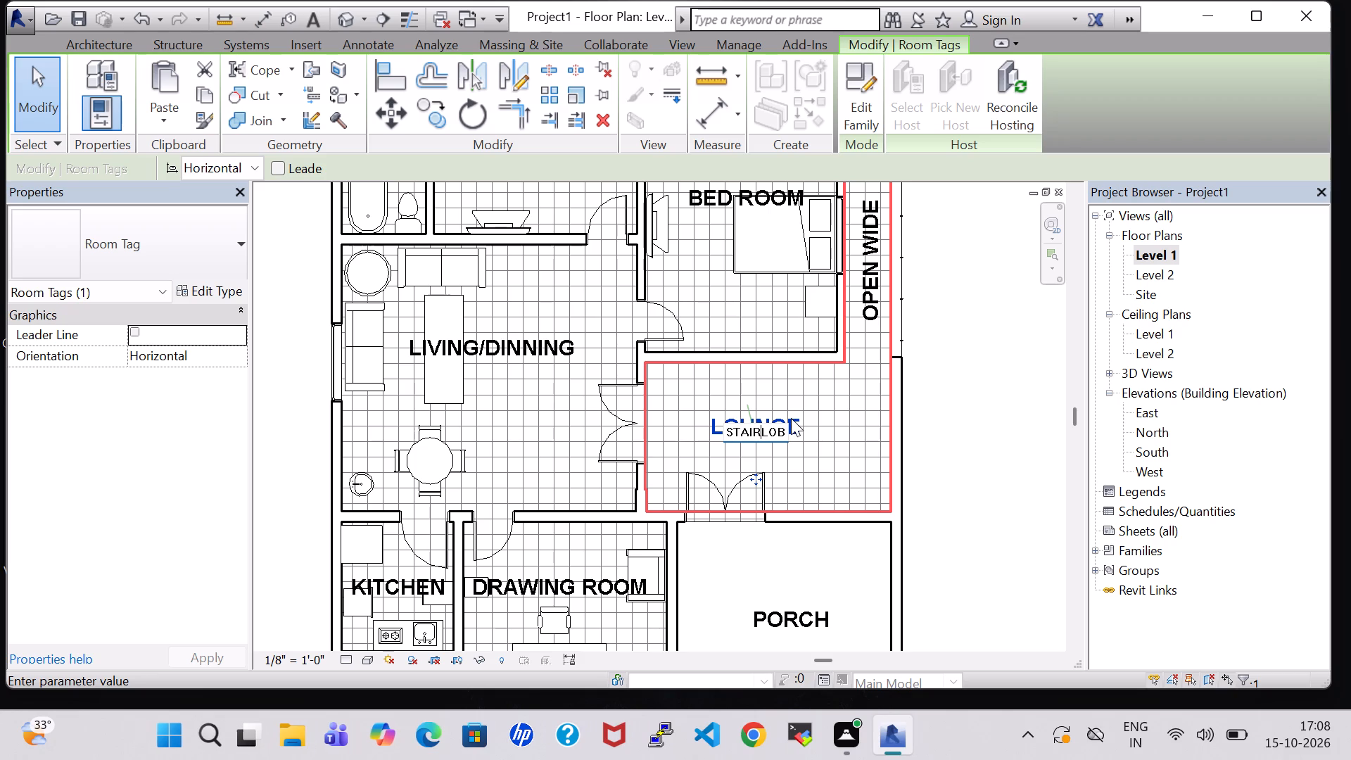
{"action": "key", "text": "space"}
{"action": "key", "text": "Return"}
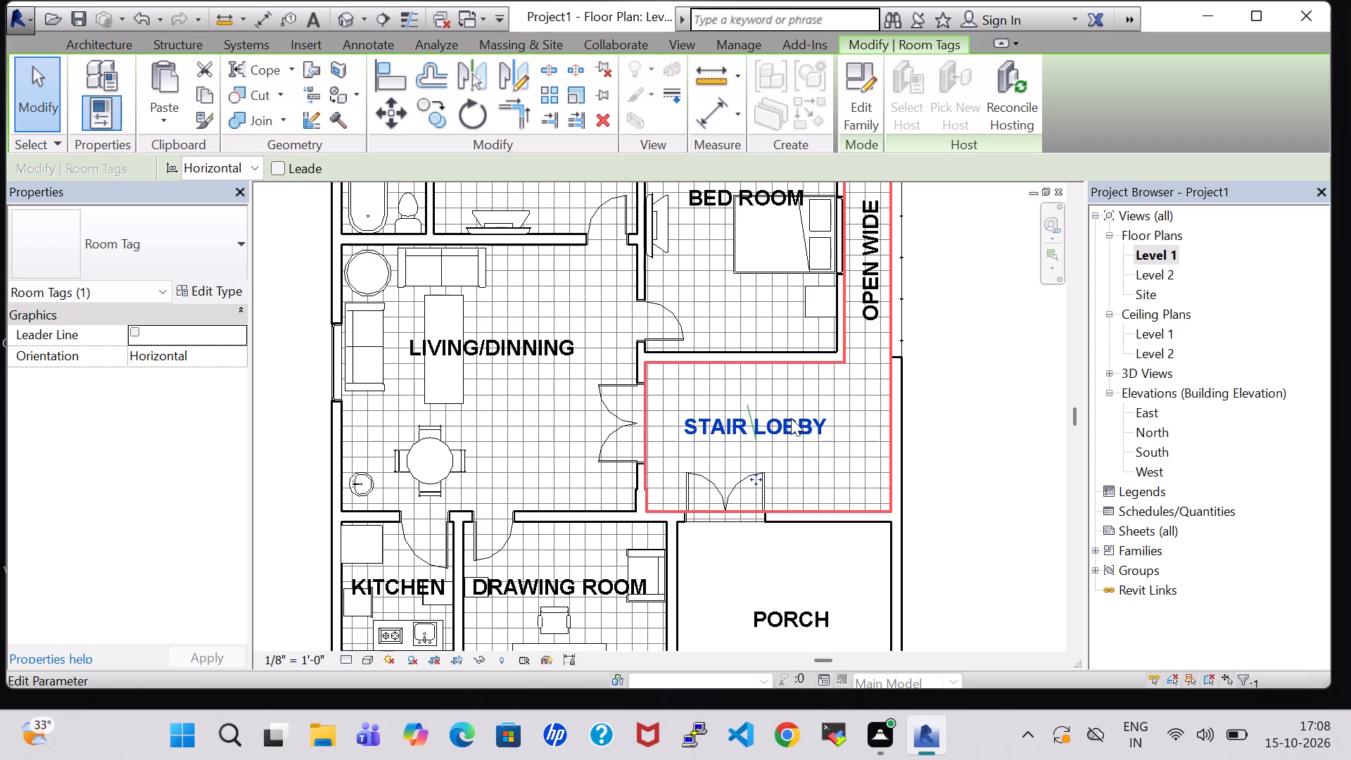
Nudge the STAIR LOBBY room tag slightly east so it sits better centred in its room.
{"action": "key", "text": "Right"}
{"action": "key", "text": "Right"}
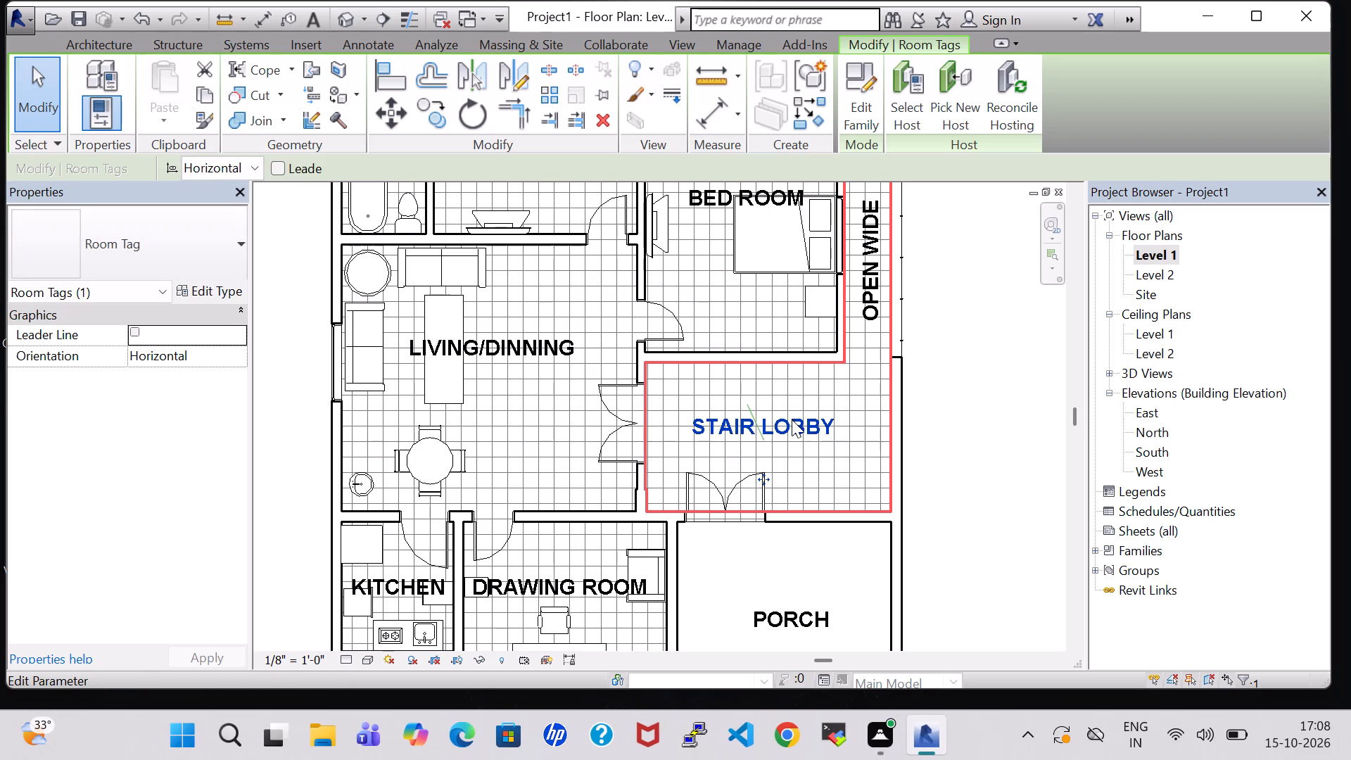
{"action": "scroll", "coordinate": [862, 413], "scroll_direction": "down", "scroll_amount": 1}
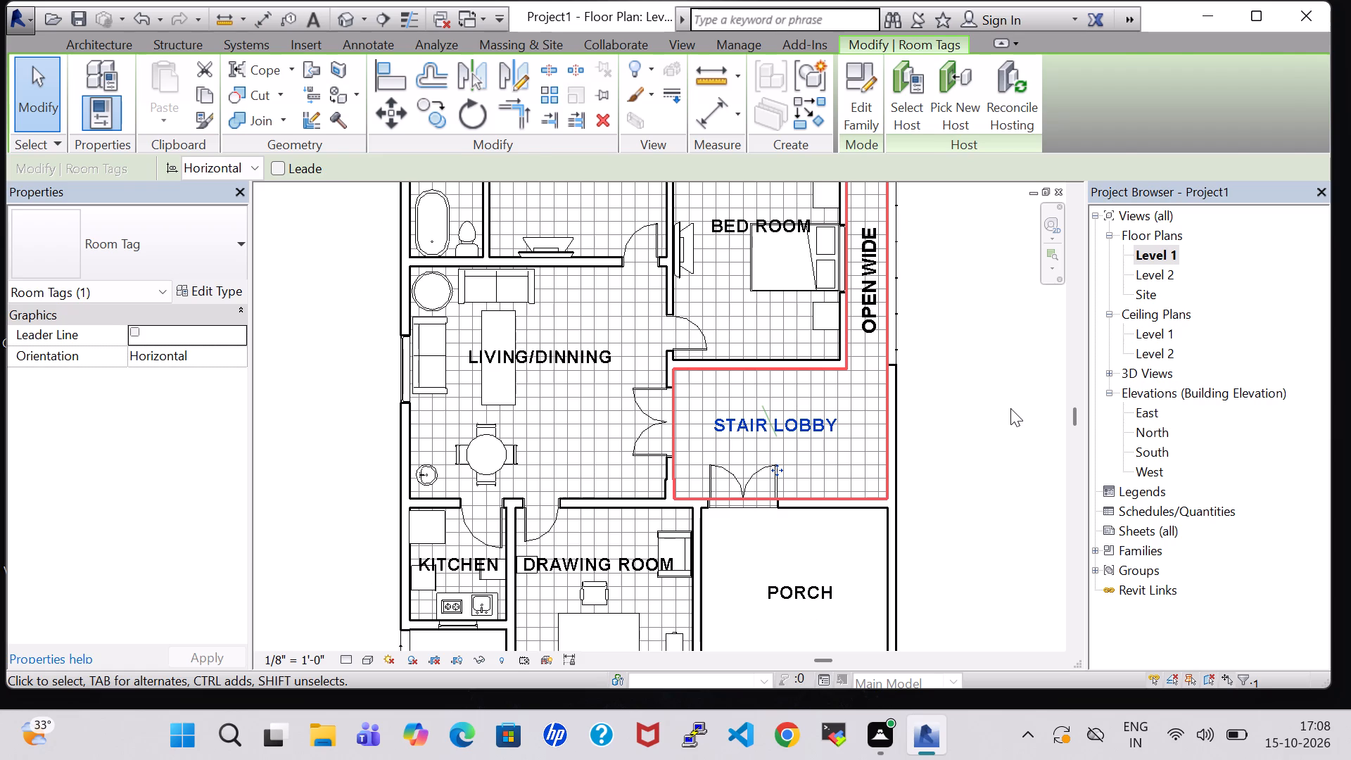
{"action": "left_click", "coordinate": [1010, 408]}
Rename the STAIR LOBBY room to LOBBY.
{"action": "double_click", "coordinate": [807, 419]}
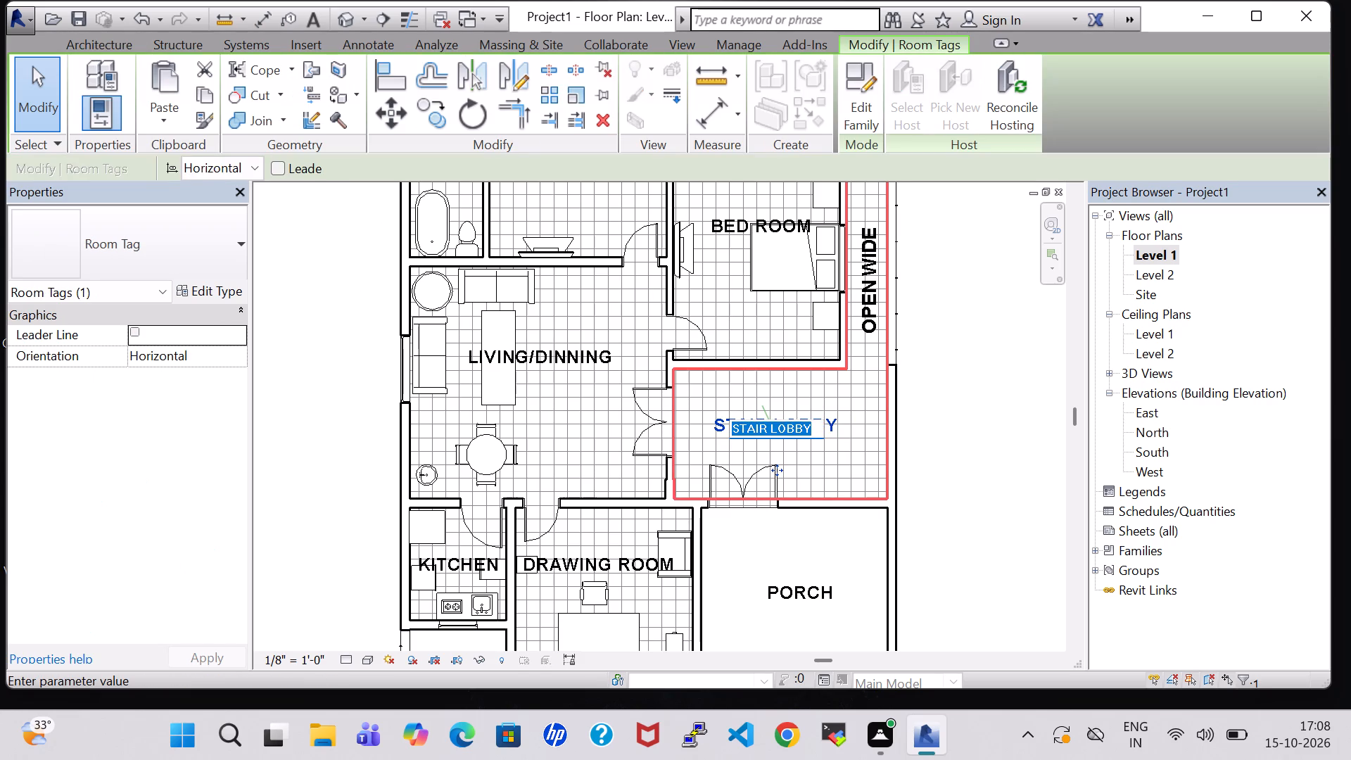
{"action": "left_click", "coordinate": [767, 426]}
{"action": "key", "text": "BackSpace"}
{"action": "key", "text": "BackSpace"}
{"action": "key", "text": "BackSpace"}
{"action": "key", "text": "BackSpace"}
{"action": "key", "text": "BackSpace"}
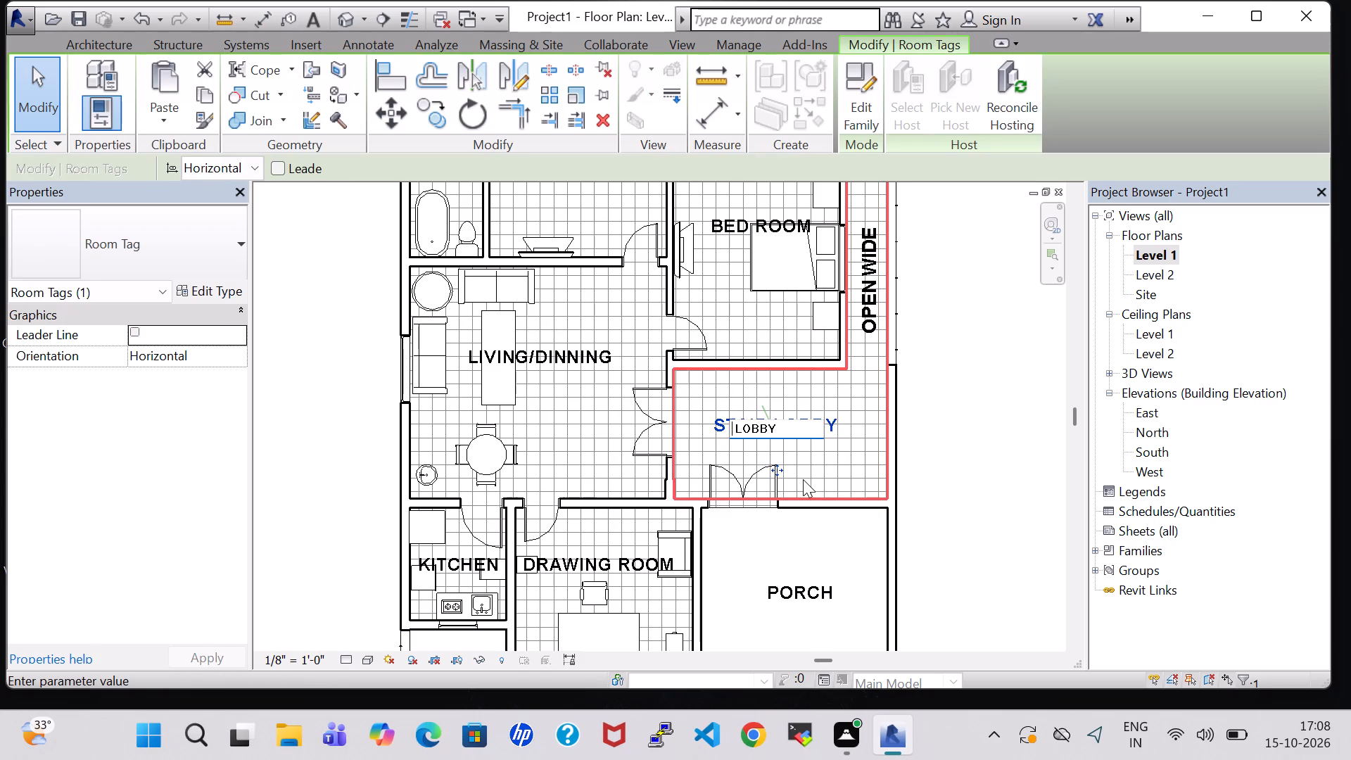
{"action": "key", "text": "Return"}
{"action": "left_click", "coordinate": [1030, 416]}
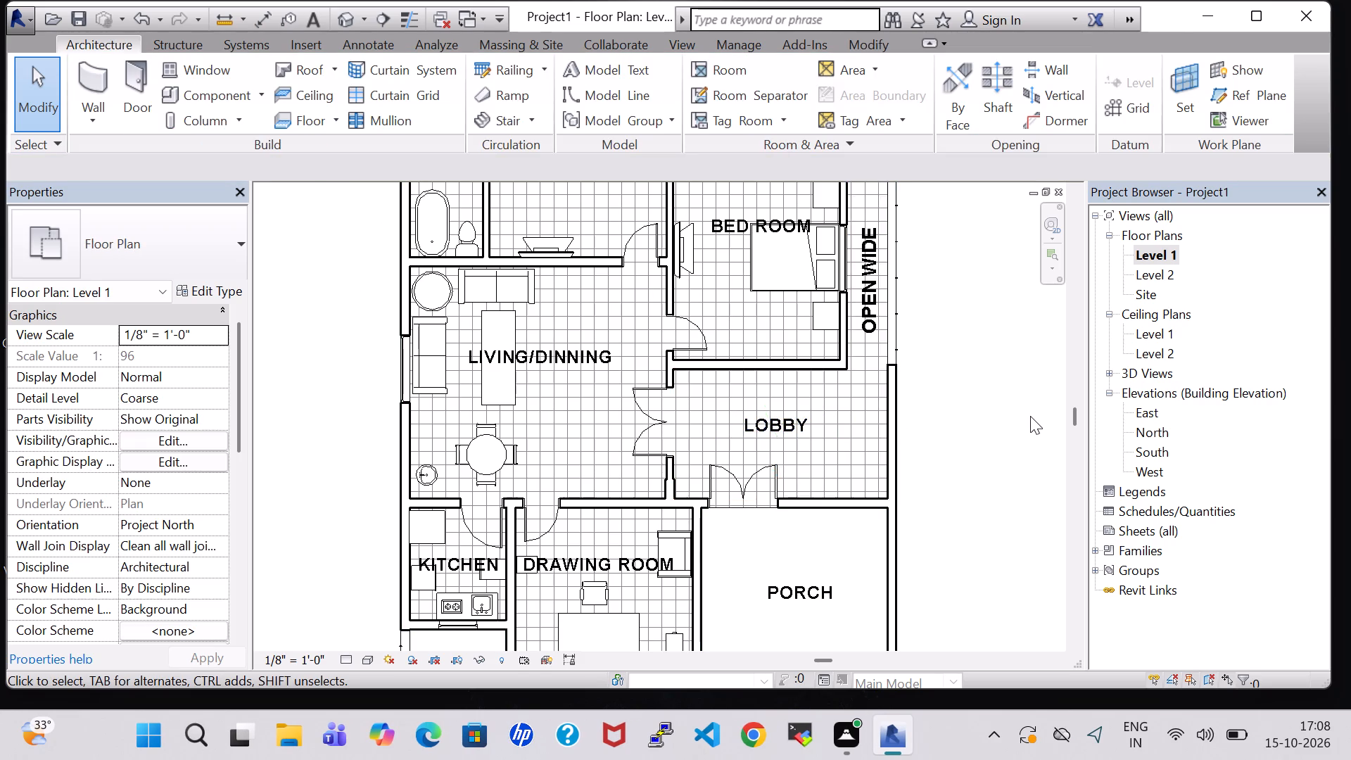
Start placing a component and browse the US Imperial family library, including Specialty Equipment and Entourage, for suitable items.
{"action": "scroll", "coordinate": [1030, 416], "scroll_direction": "down", "scroll_amount": 3}
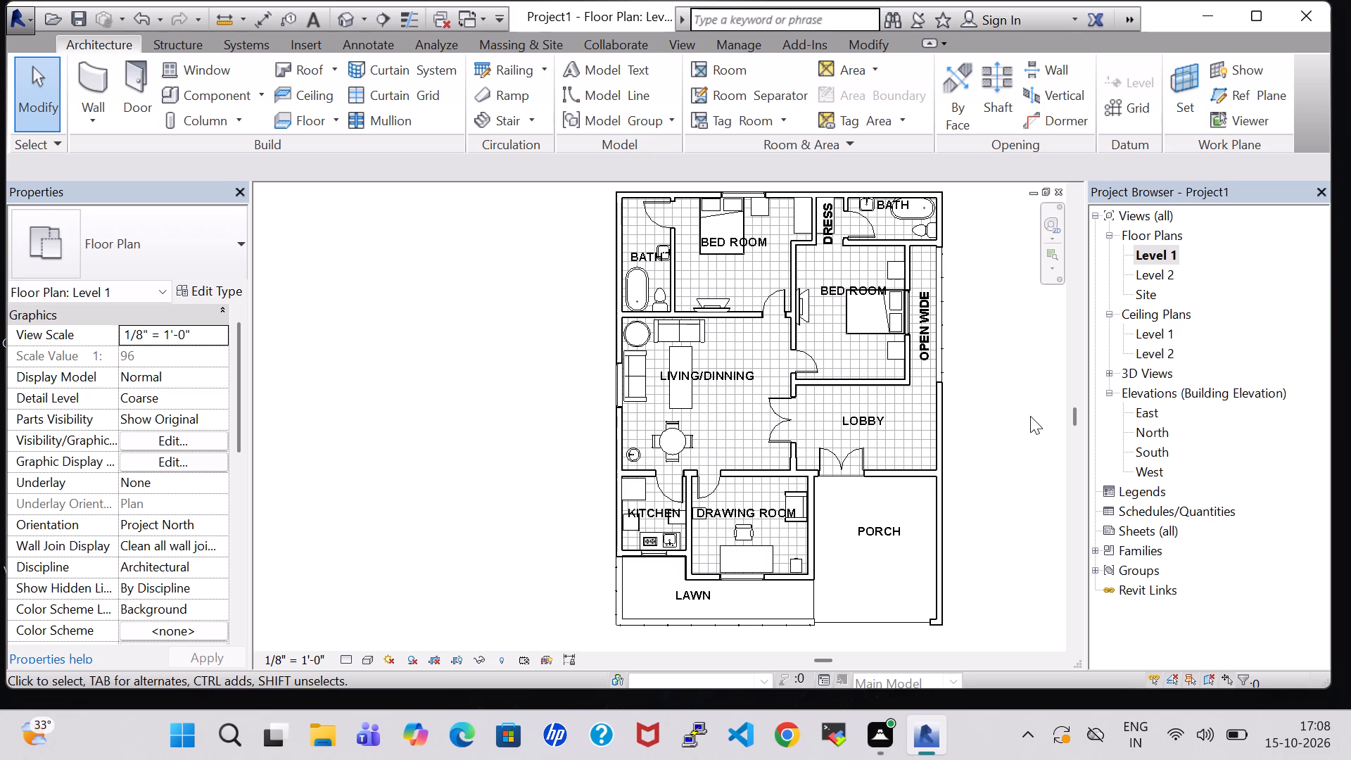
{"action": "middle_click_drag", "start_coordinate": [1028, 416], "coordinate": [951, 417]}
{"action": "scroll", "coordinate": [935, 417], "scroll_direction": "down", "scroll_amount": 1}
{"action": "middle_click_drag", "start_coordinate": [935, 417], "coordinate": [899, 429]}
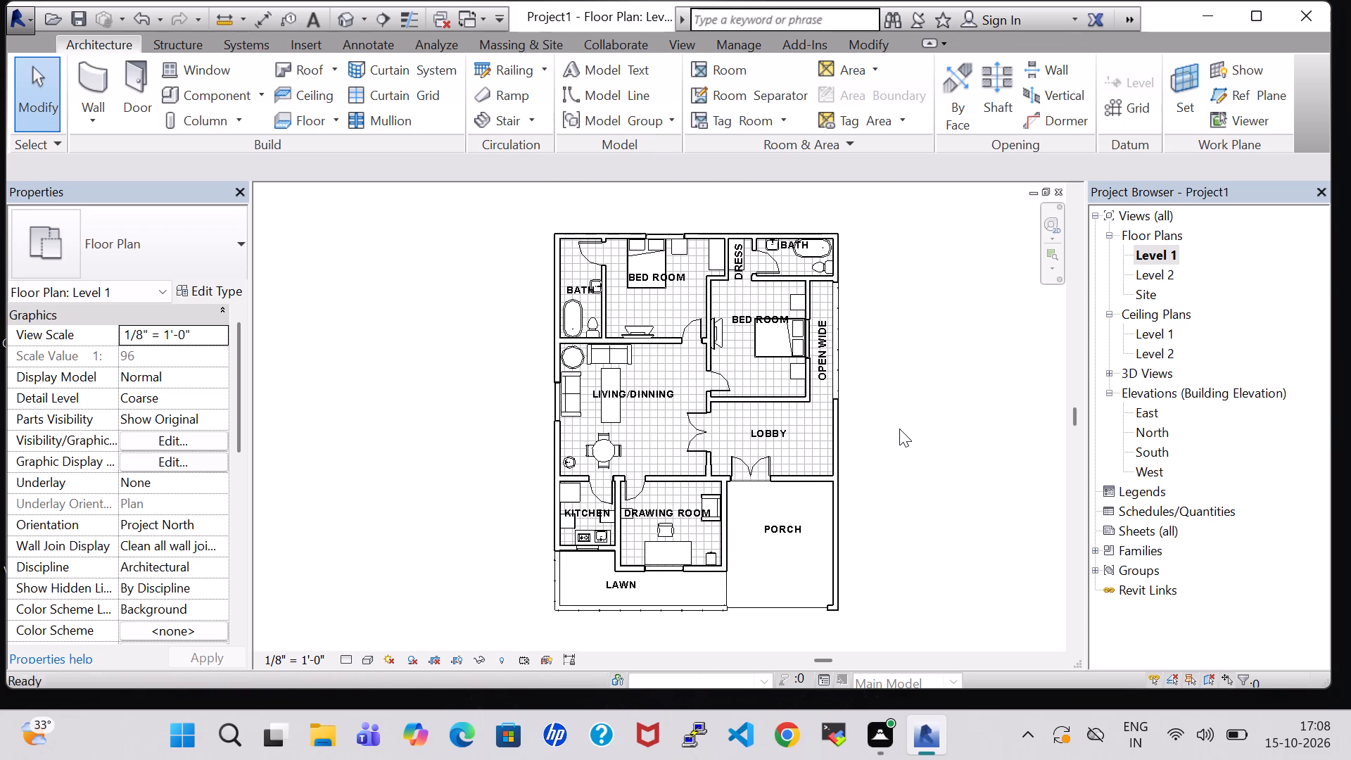
{"action": "scroll", "coordinate": [899, 429], "scroll_direction": "up", "scroll_amount": 1}
{"action": "middle_click", "coordinate": [899, 429]}
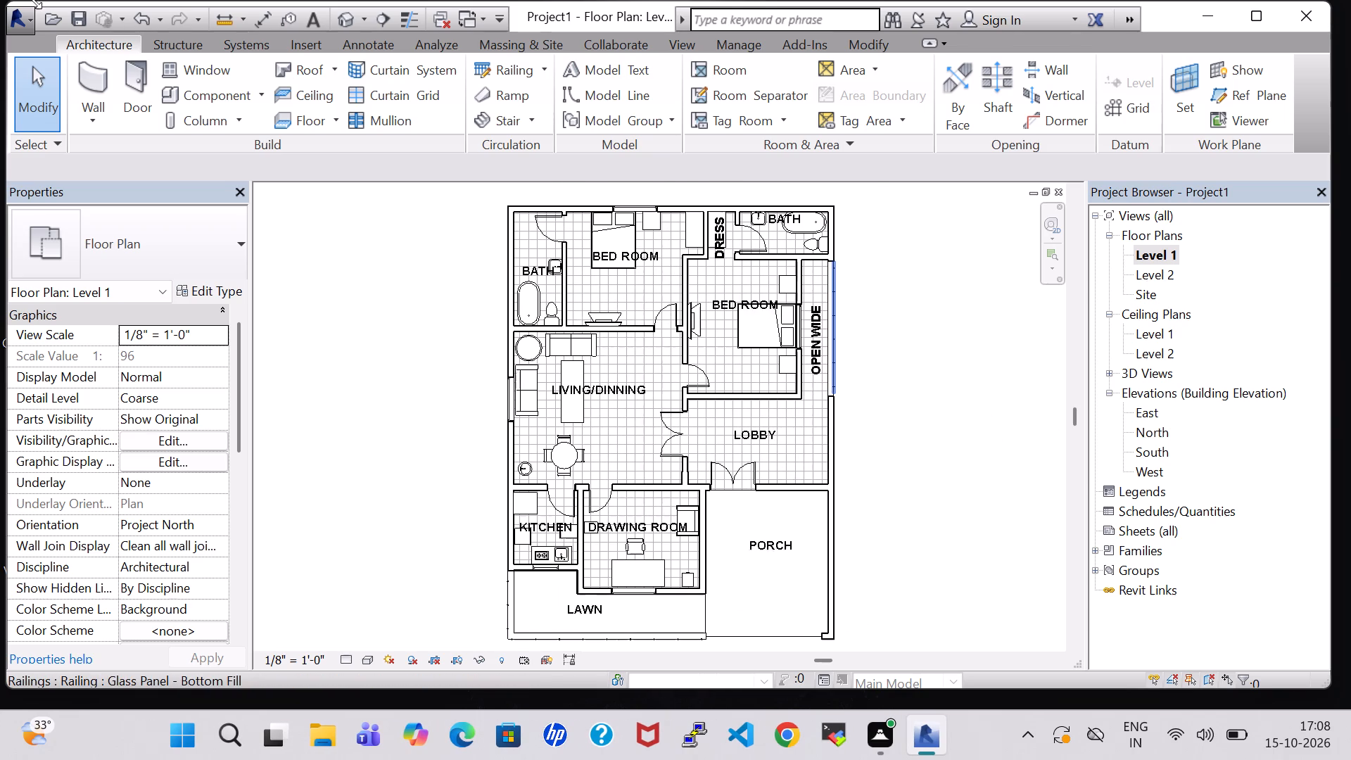
{"action": "left_click", "coordinate": [198, 100]}
{"action": "left_click", "coordinate": [854, 96]}
{"action": "scroll", "coordinate": [909, 380], "scroll_direction": "down", "scroll_amount": 2}
{"action": "scroll", "coordinate": [562, 350], "scroll_direction": "down", "scroll_amount": 2}
{"action": "double_click", "coordinate": [552, 301]}
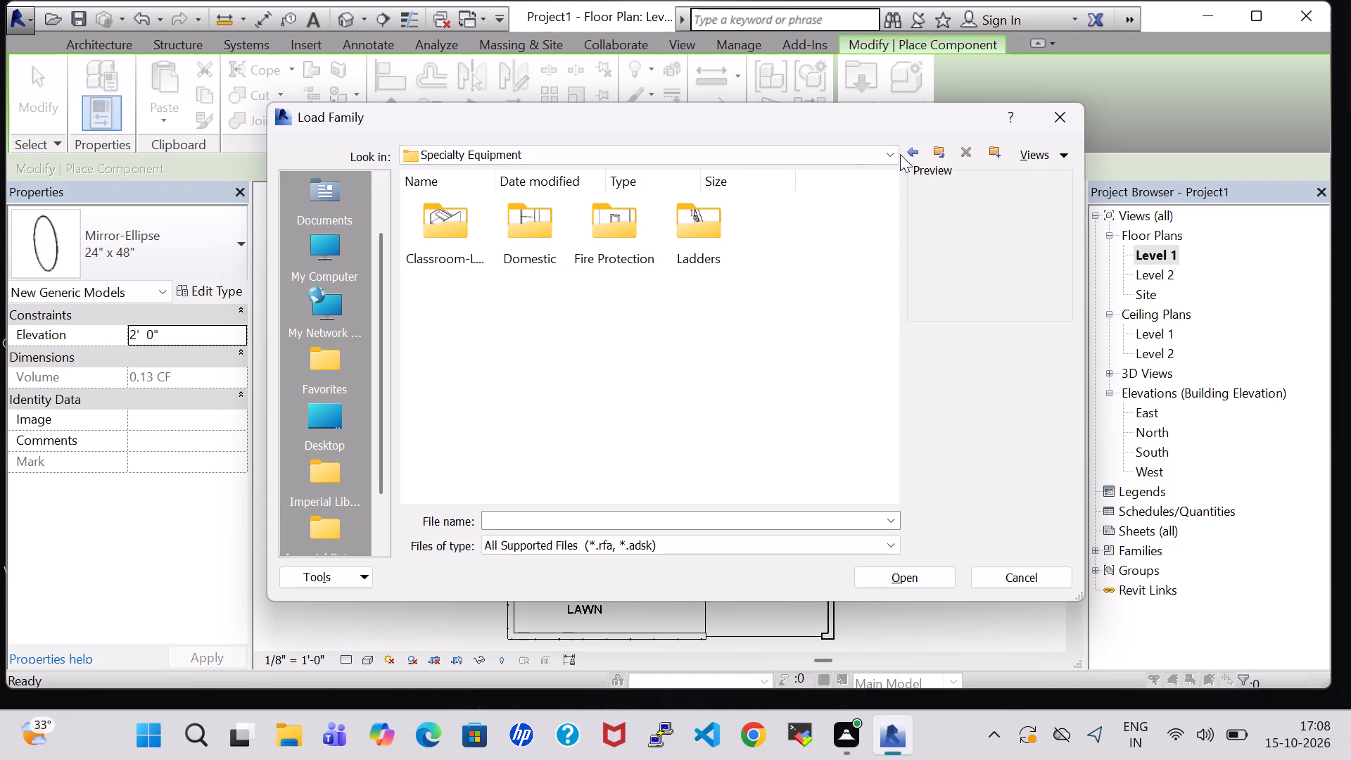
{"action": "left_click", "coordinate": [913, 151]}
{"action": "scroll", "coordinate": [554, 293], "scroll_direction": "down", "scroll_amount": 1}
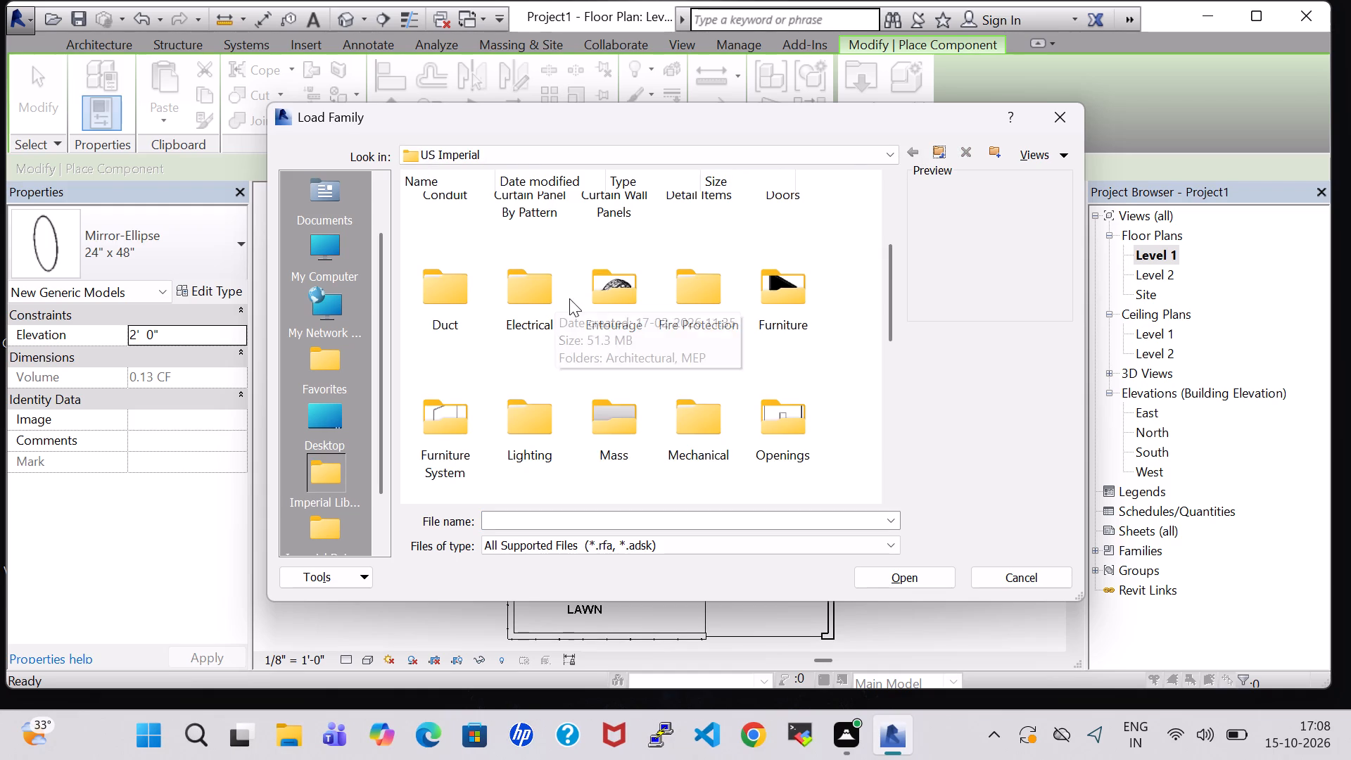
{"action": "double_click", "coordinate": [618, 298]}
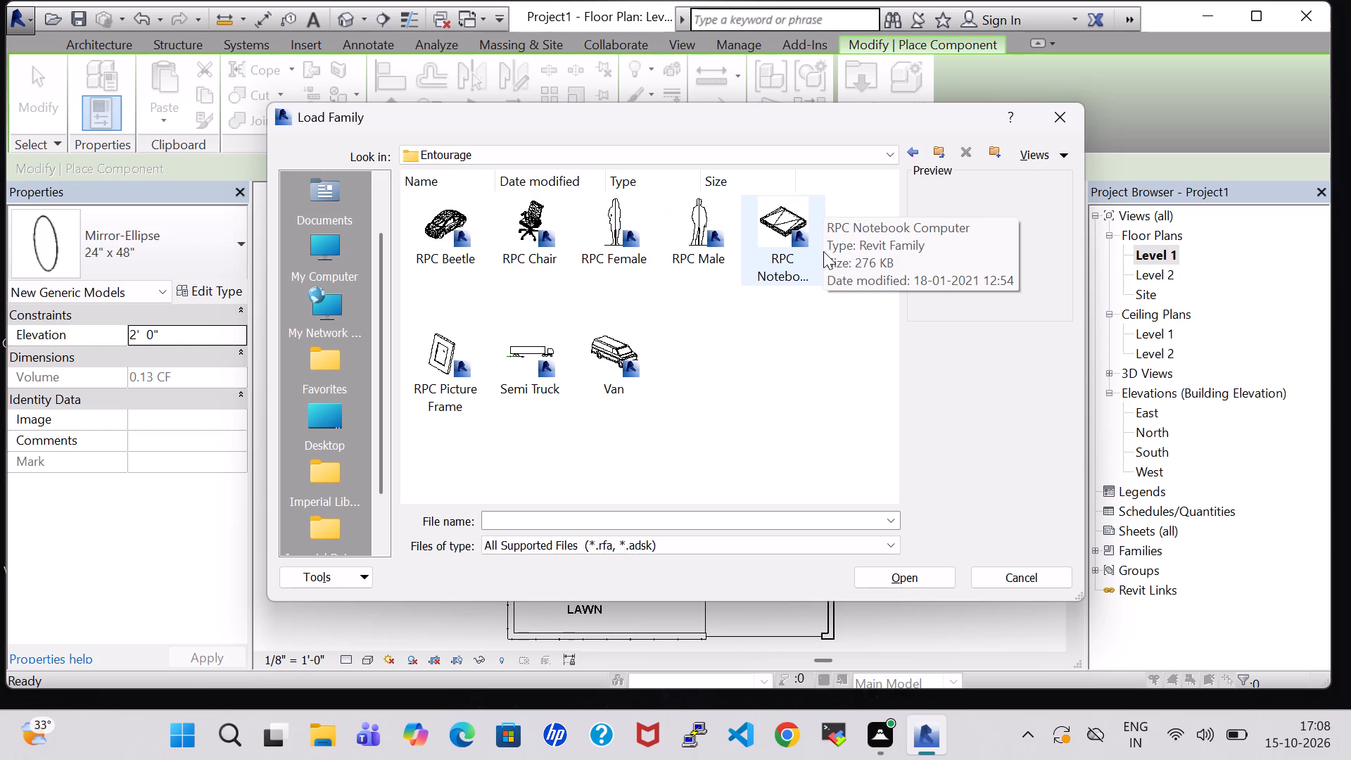
{"action": "left_click", "coordinate": [917, 156]}
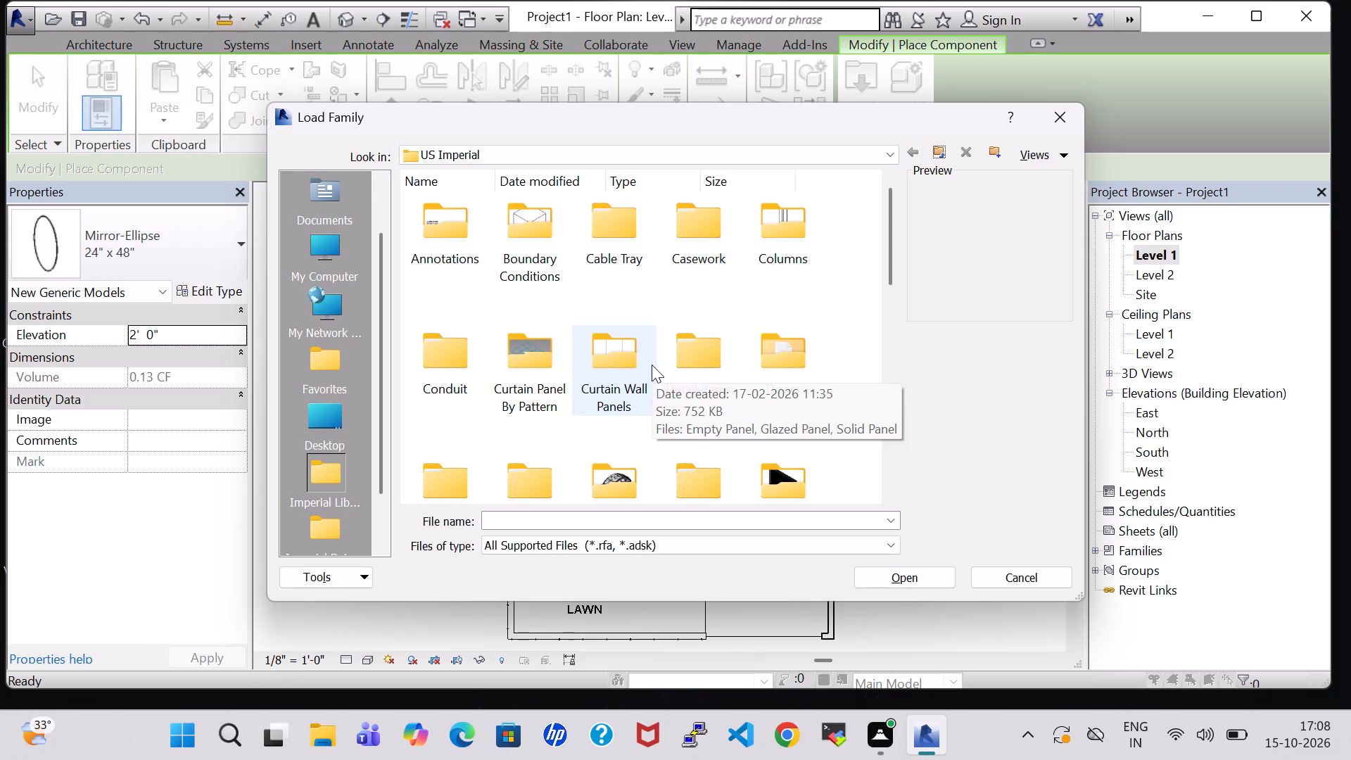
{"action": "scroll", "coordinate": [652, 365], "scroll_direction": "down", "scroll_amount": 3}
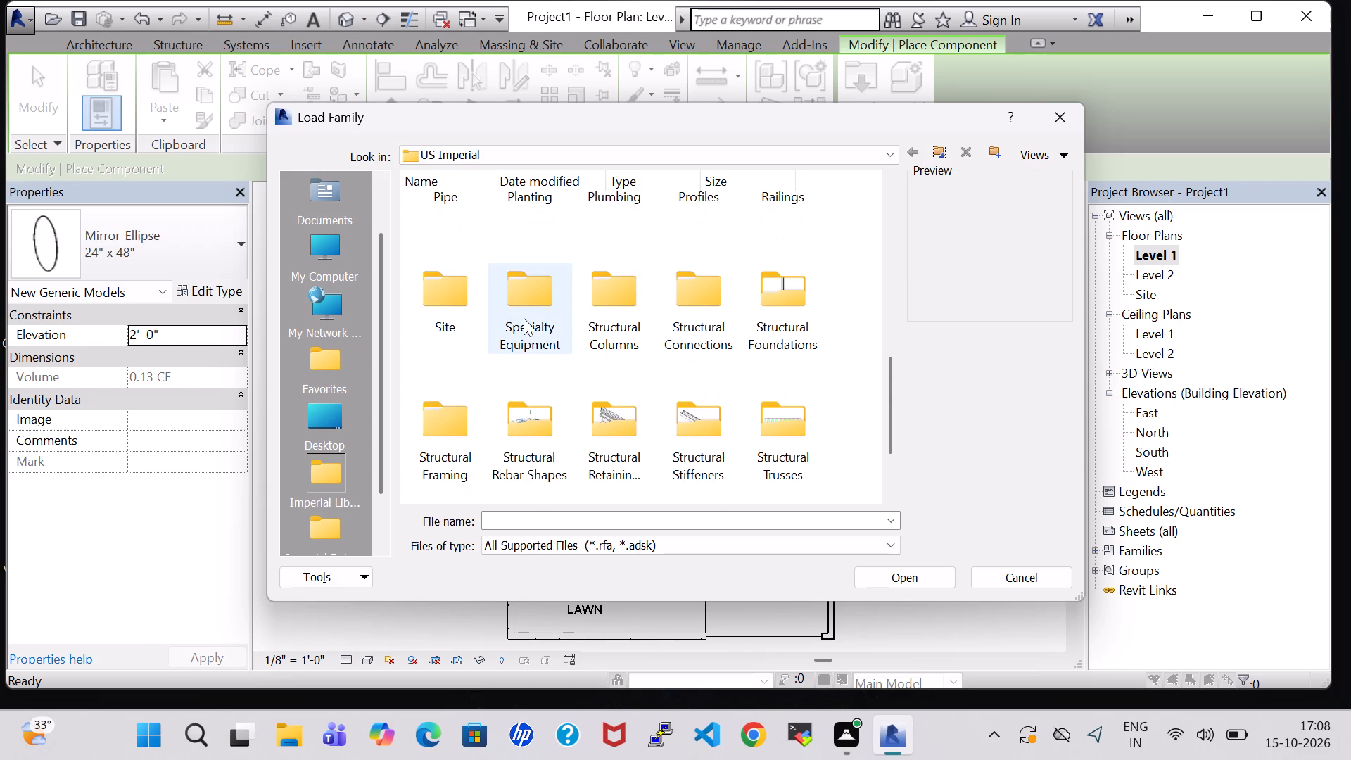
{"action": "double_click", "coordinate": [524, 318]}
{"action": "left_click", "coordinate": [909, 150]}
{"action": "scroll", "coordinate": [545, 329], "scroll_direction": "down", "scroll_amount": 4}
{"action": "scroll", "coordinate": [550, 322], "scroll_direction": "up", "scroll_amount": 5}
{"action": "scroll", "coordinate": [550, 322], "scroll_direction": "down", "scroll_amount": 1}
{"action": "scroll", "coordinate": [541, 322], "scroll_direction": "up", "scroll_amount": 2}
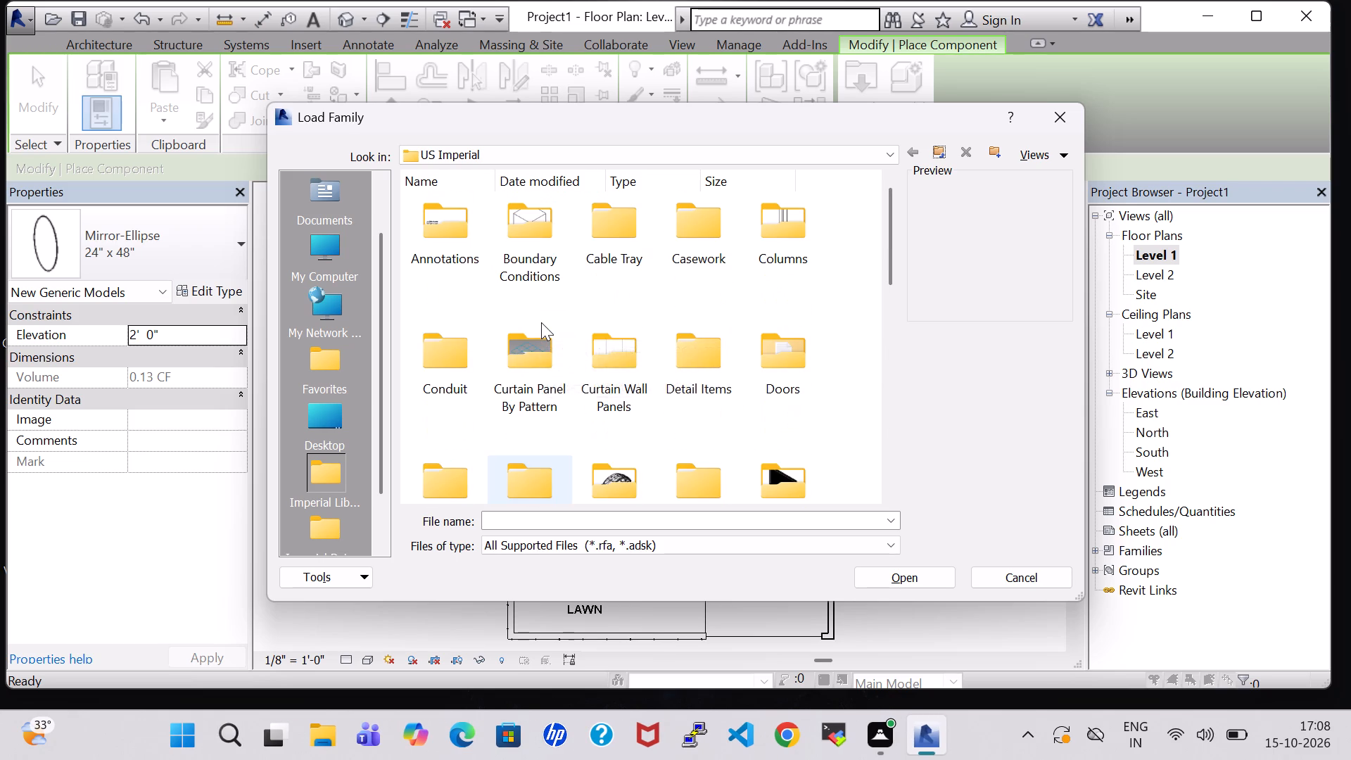
Load the Park Bench family from the Site Accessories folder and place the 72" bench on the lawn beneath the drawing room window.
{"action": "scroll", "coordinate": [541, 322], "scroll_direction": "down", "scroll_amount": 4}
{"action": "double_click", "coordinate": [448, 205]}
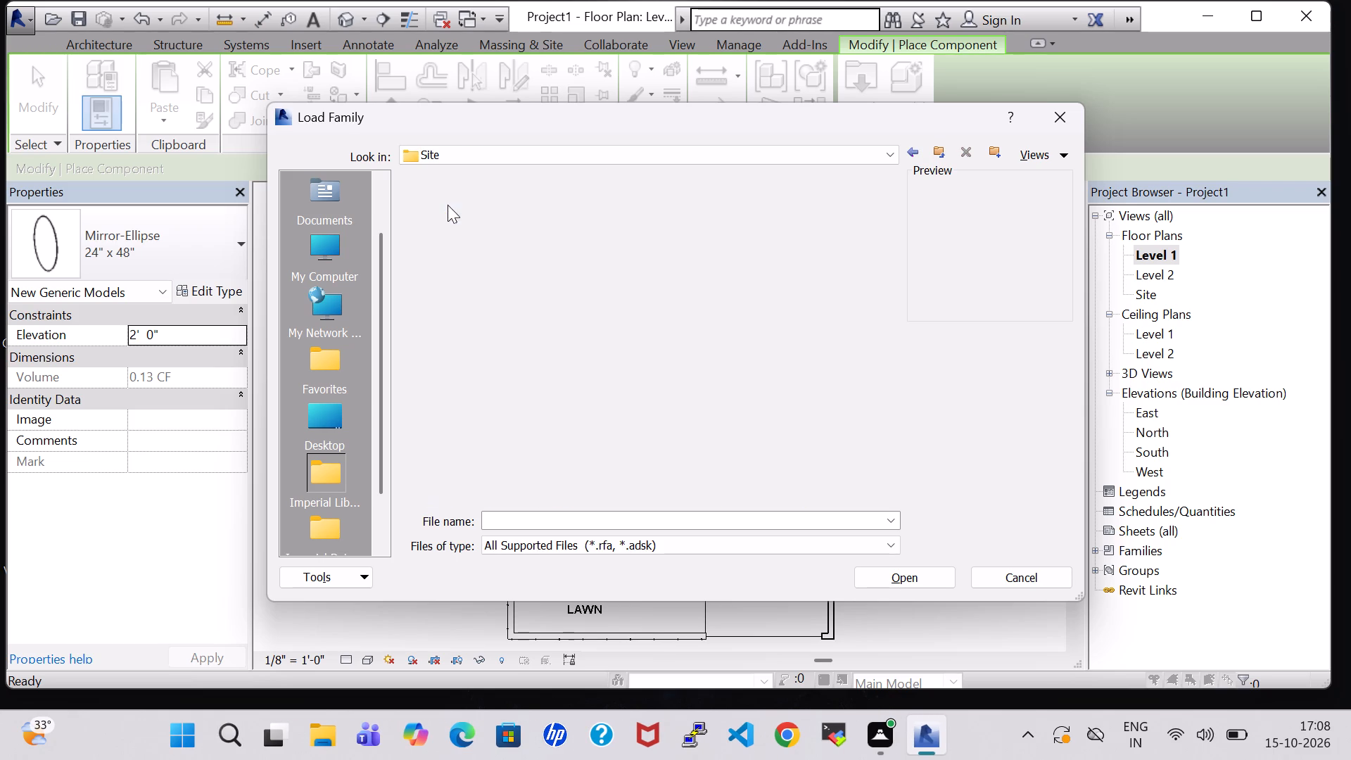
{"action": "double_click", "coordinate": [458, 235]}
{"action": "left_click", "coordinate": [523, 329]}
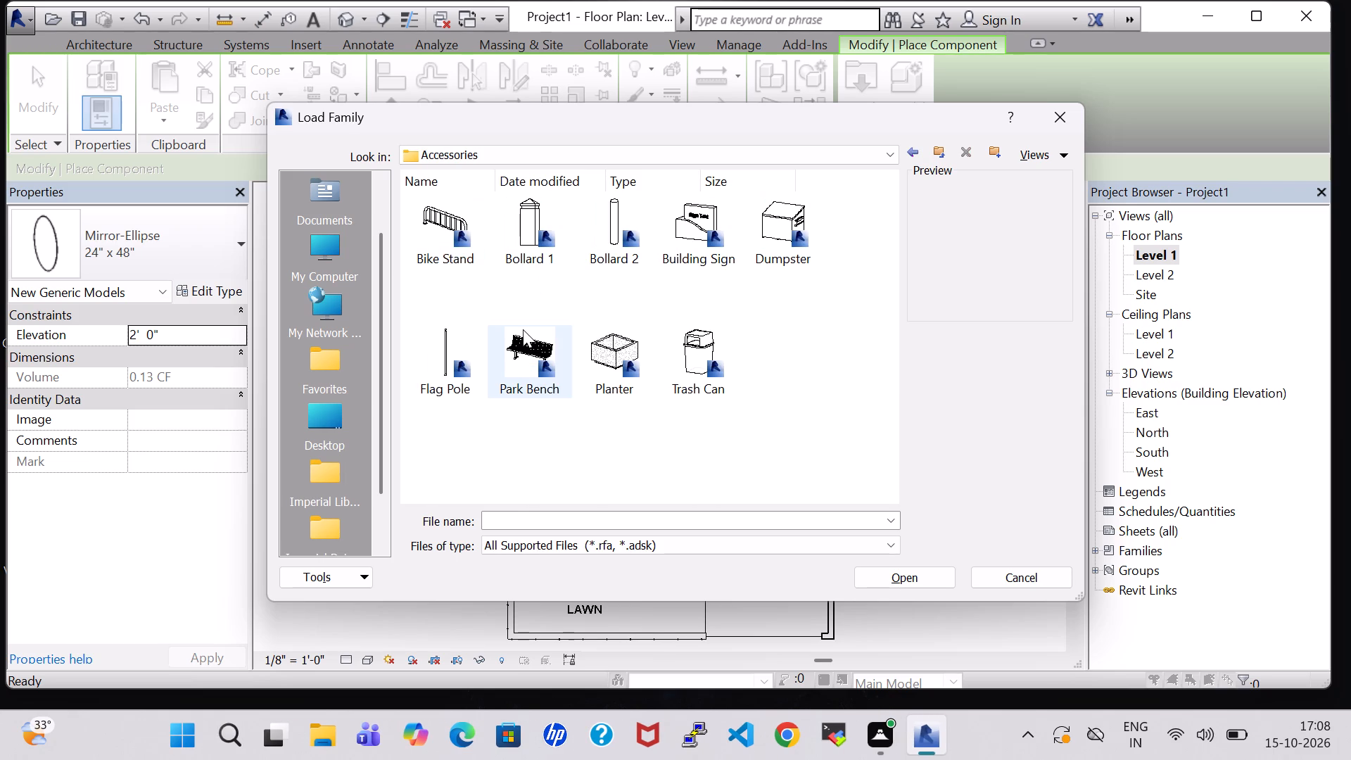
{"action": "left_click", "coordinate": [885, 577]}
{"action": "middle_click_drag", "start_coordinate": [592, 581], "coordinate": [580, 395]}
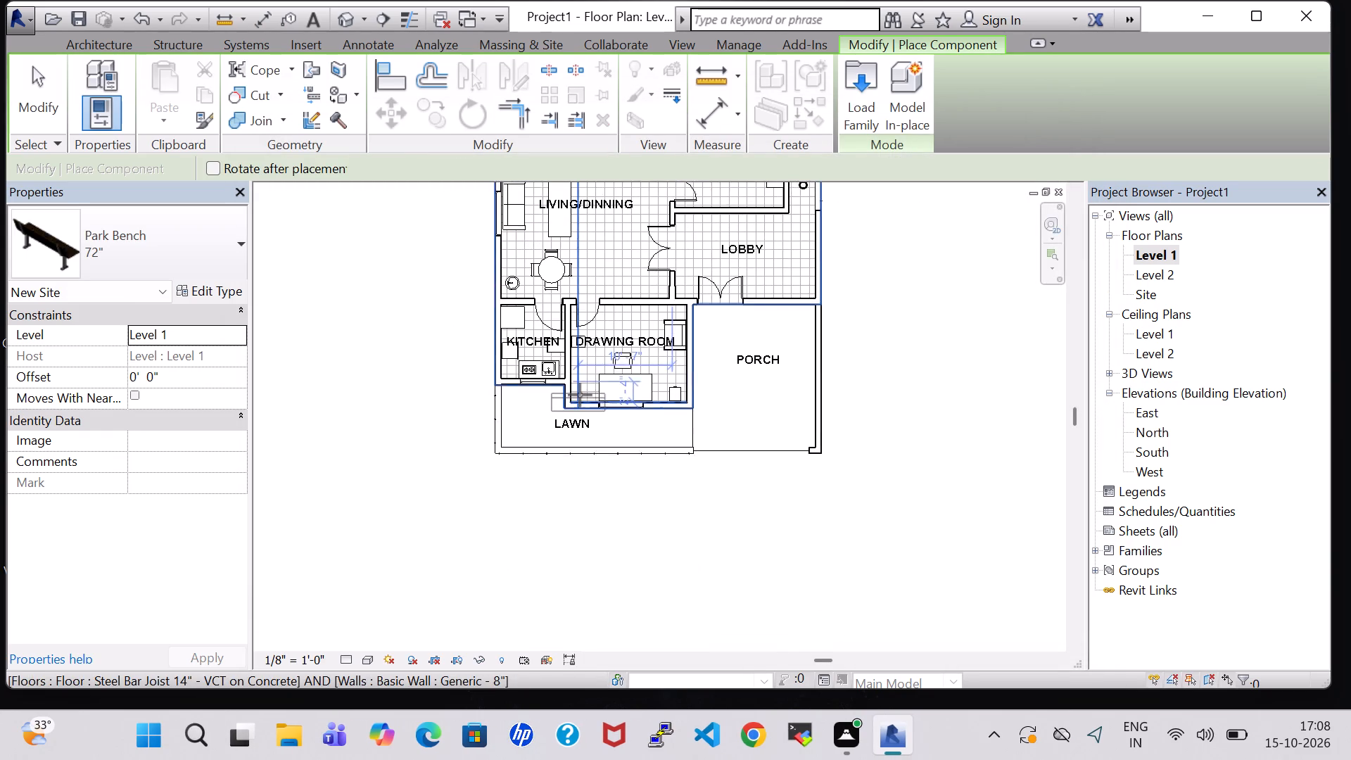
{"action": "scroll", "coordinate": [580, 395], "scroll_direction": "up", "scroll_amount": 4}
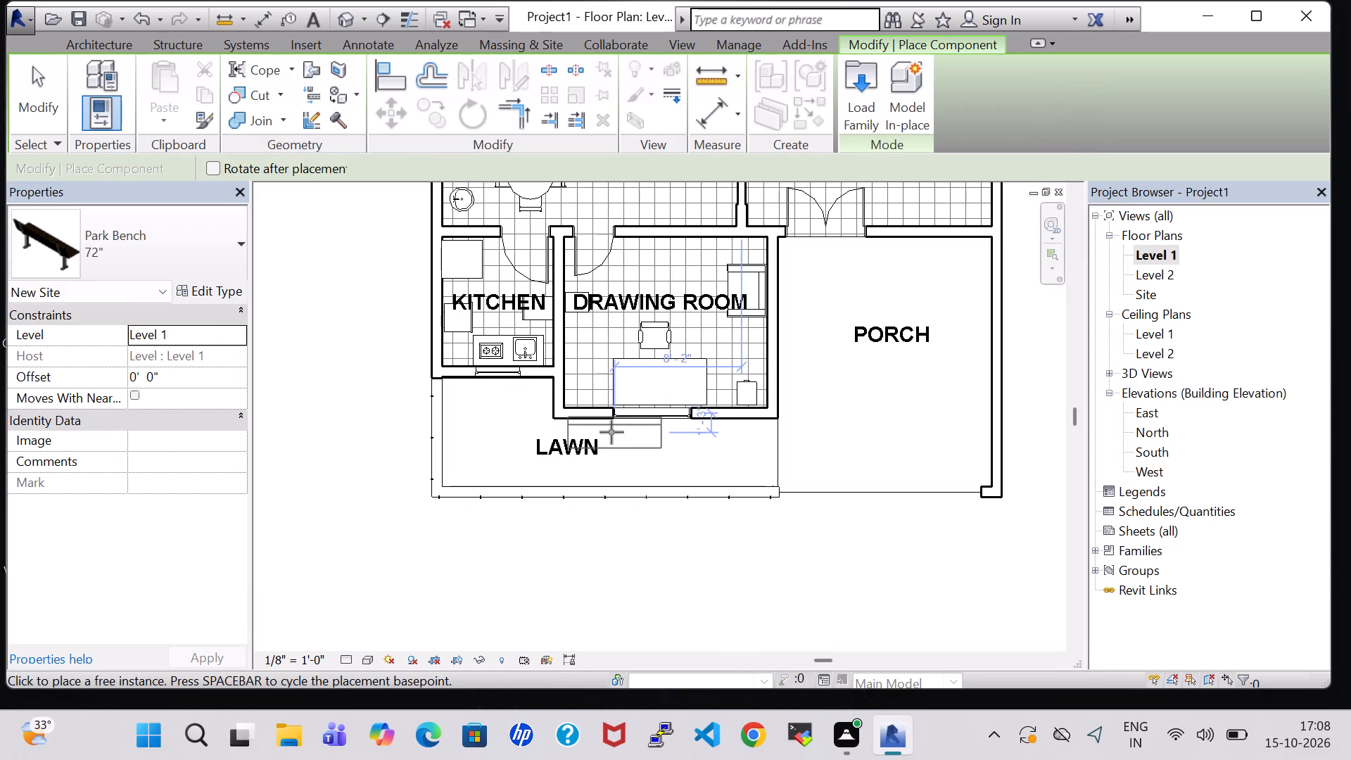
{"action": "left_click", "coordinate": [607, 434]}
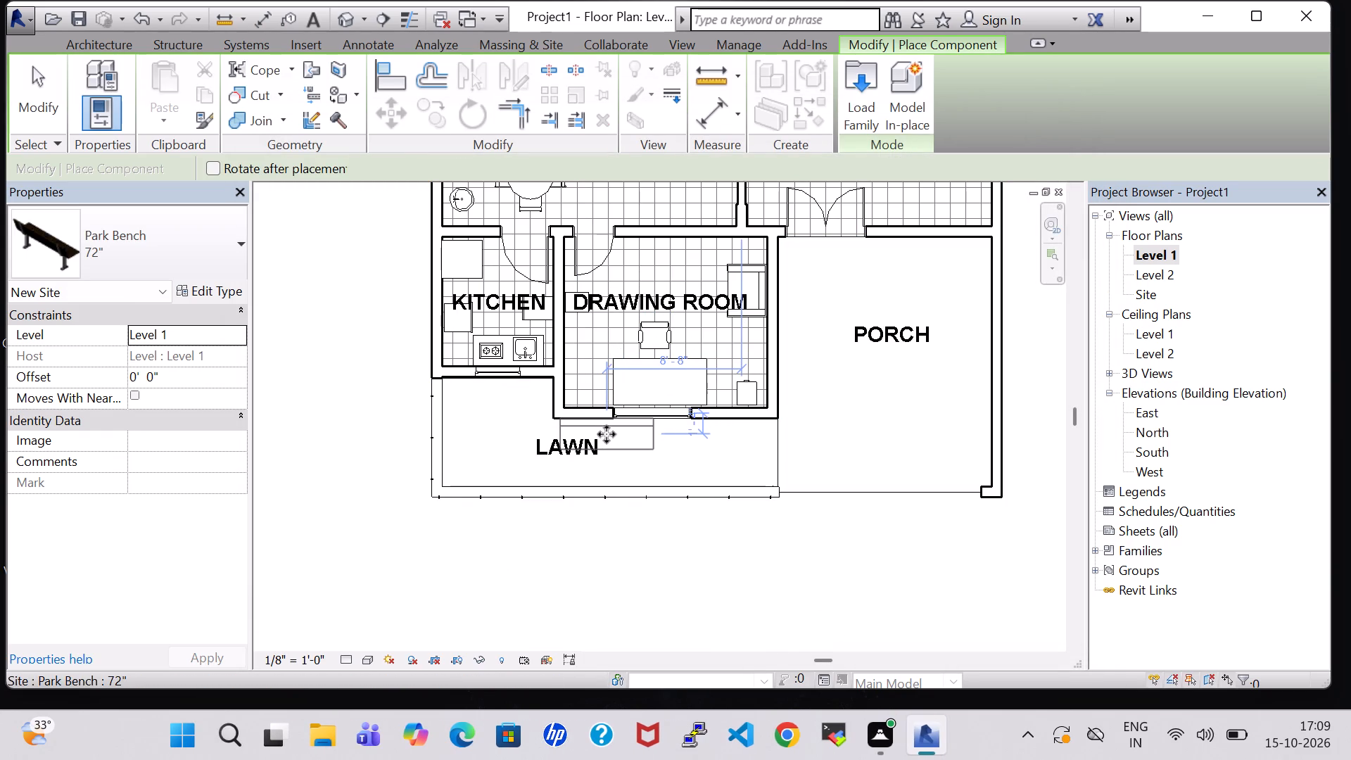
{"action": "key", "text": "Escape"}
{"action": "key", "text": "Escape"}
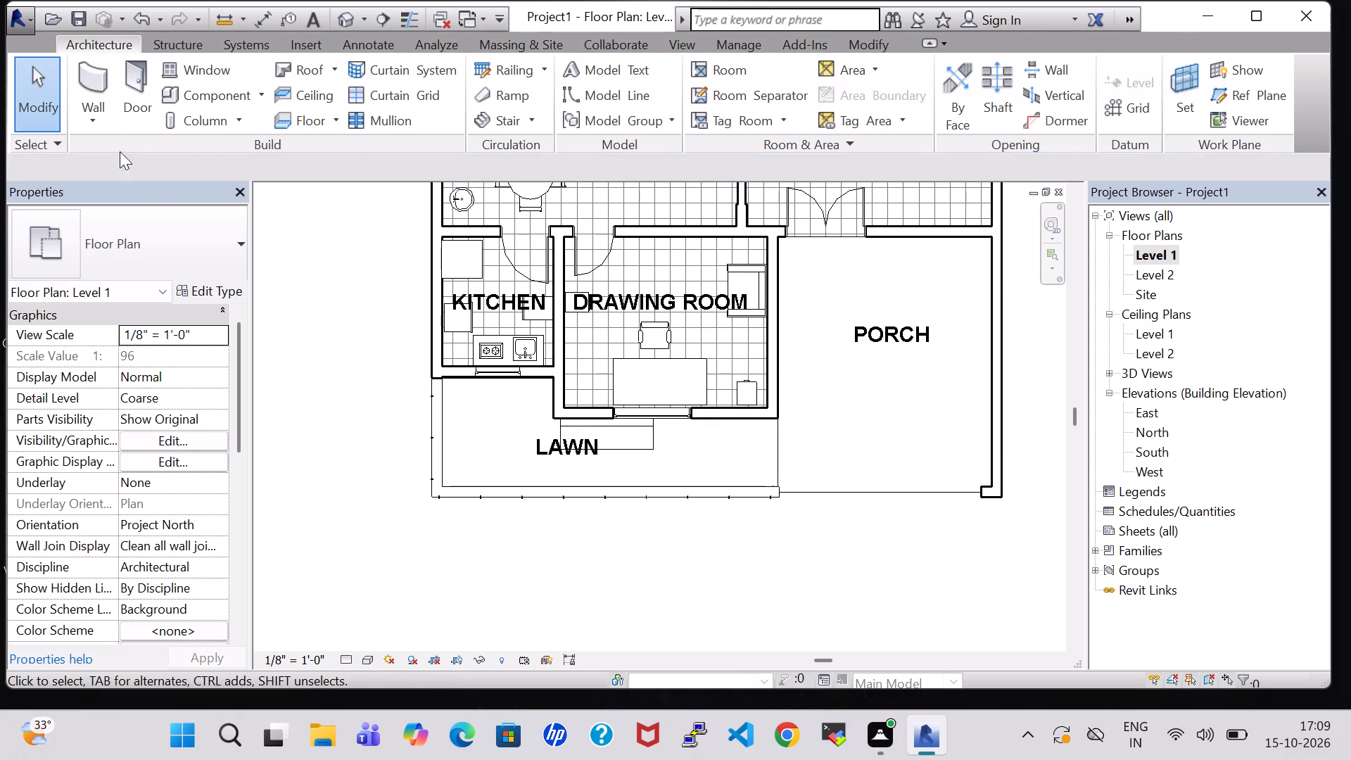
Load the RPC Tree - Conifer family from Planting and place two Chinese Juniper - 7' trees, one at each end of the lawn.
{"action": "left_click", "coordinate": [213, 97]}
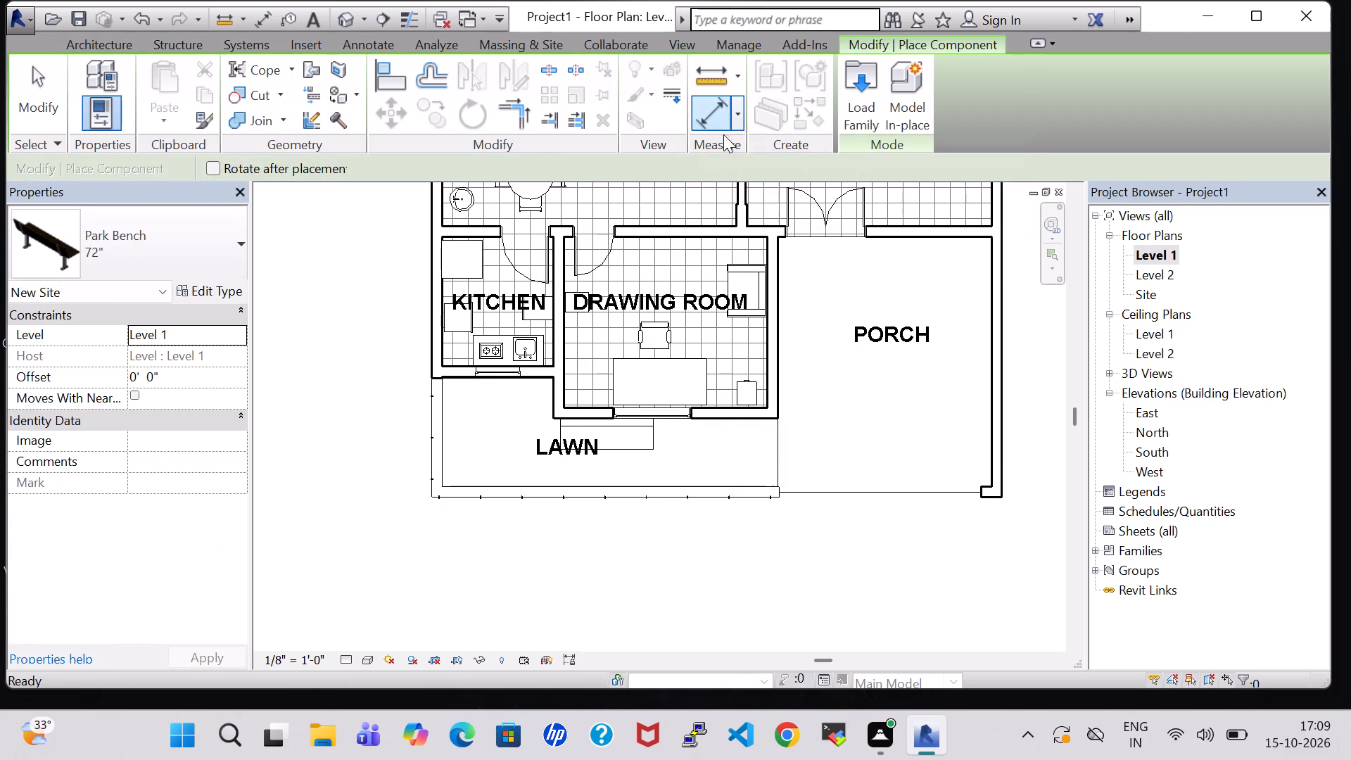
{"action": "left_click", "coordinate": [844, 110]}
{"action": "scroll", "coordinate": [680, 309], "scroll_direction": "down", "scroll_amount": 1}
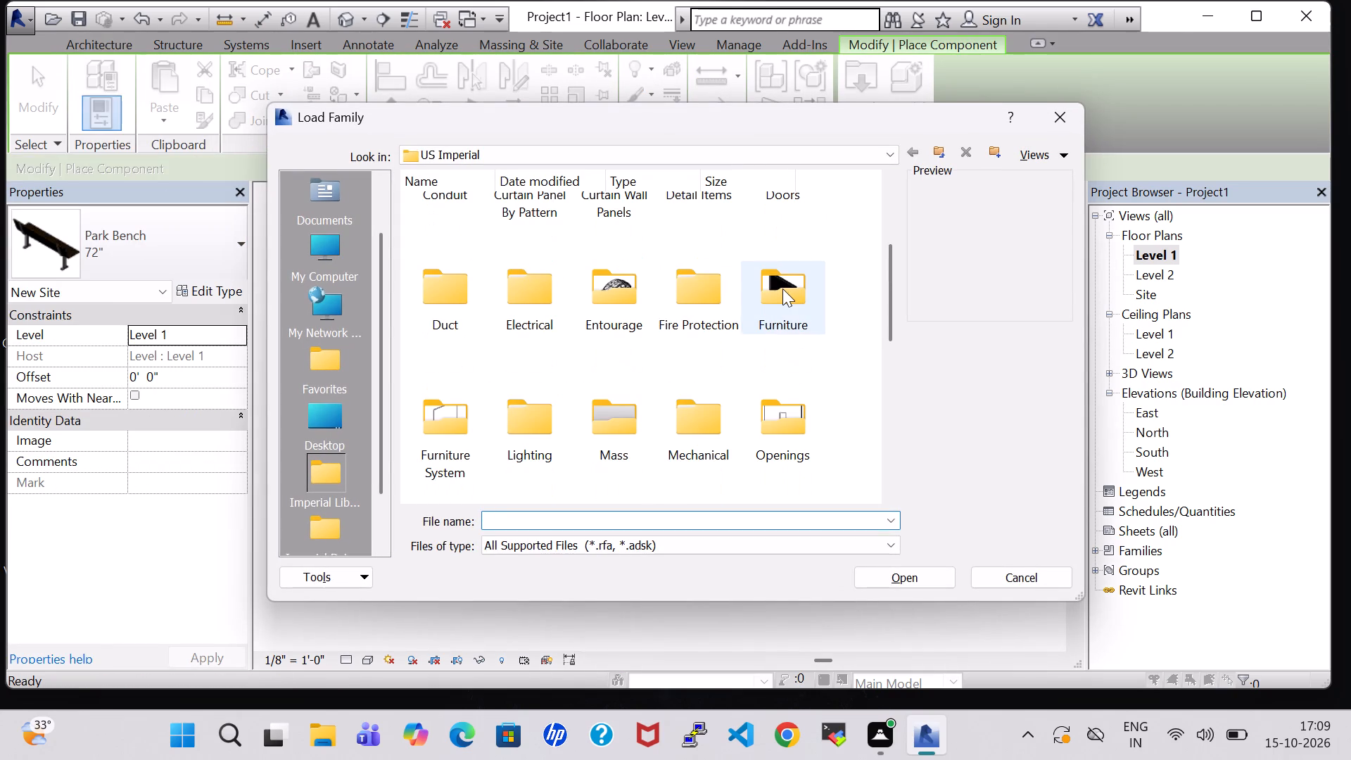
{"action": "left_click", "coordinate": [628, 289]}
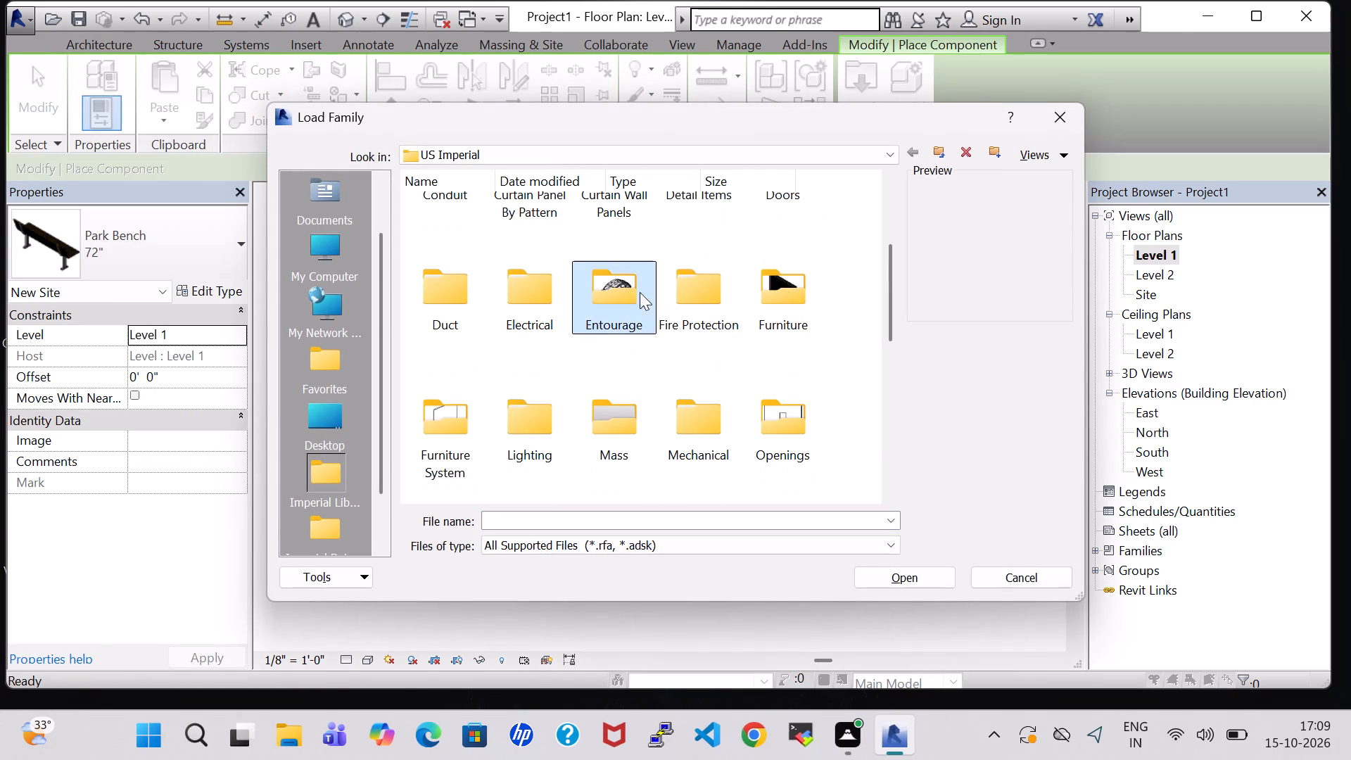
{"action": "scroll", "coordinate": [646, 294], "scroll_direction": "down", "scroll_amount": 2}
{"action": "scroll", "coordinate": [640, 294], "scroll_direction": "up", "scroll_amount": 1}
{"action": "double_click", "coordinate": [549, 353]}
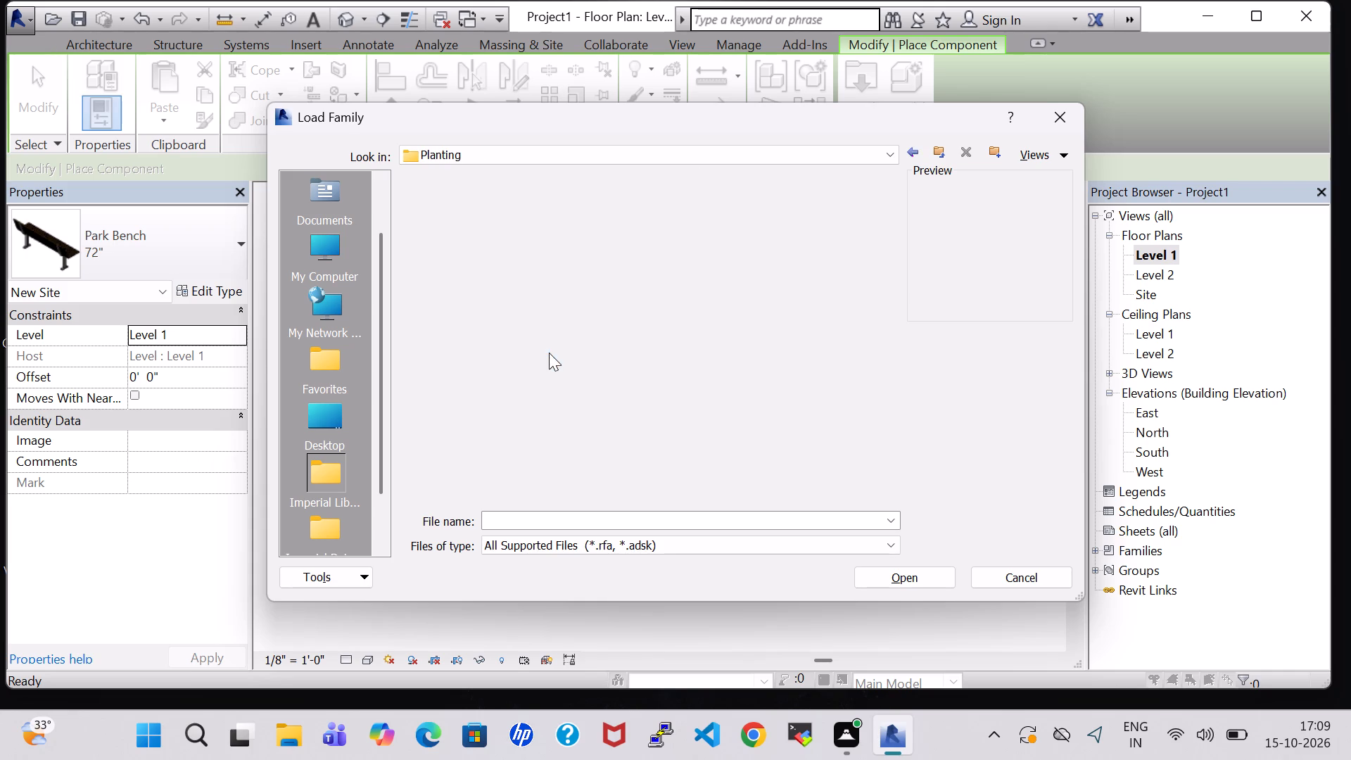
{"action": "left_click", "coordinate": [710, 241]}
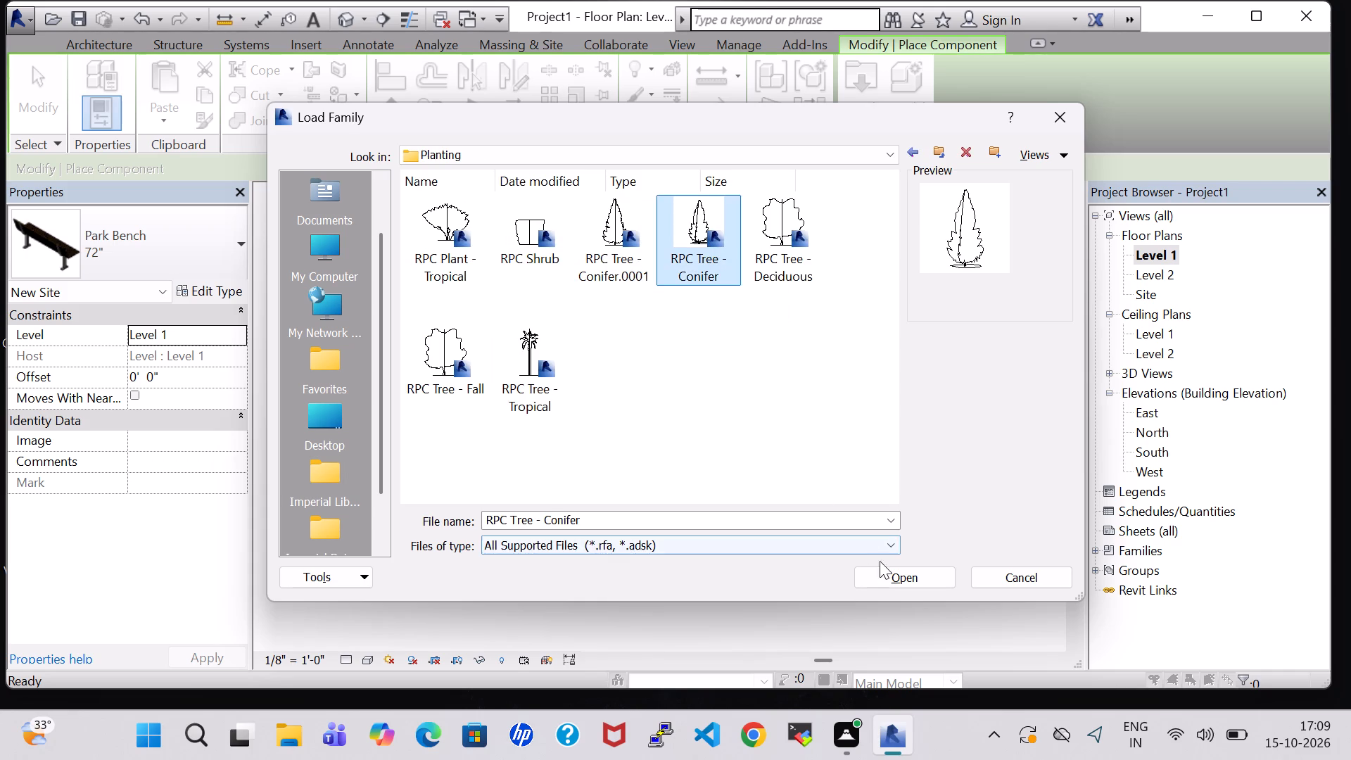
{"action": "left_click", "coordinate": [883, 566]}
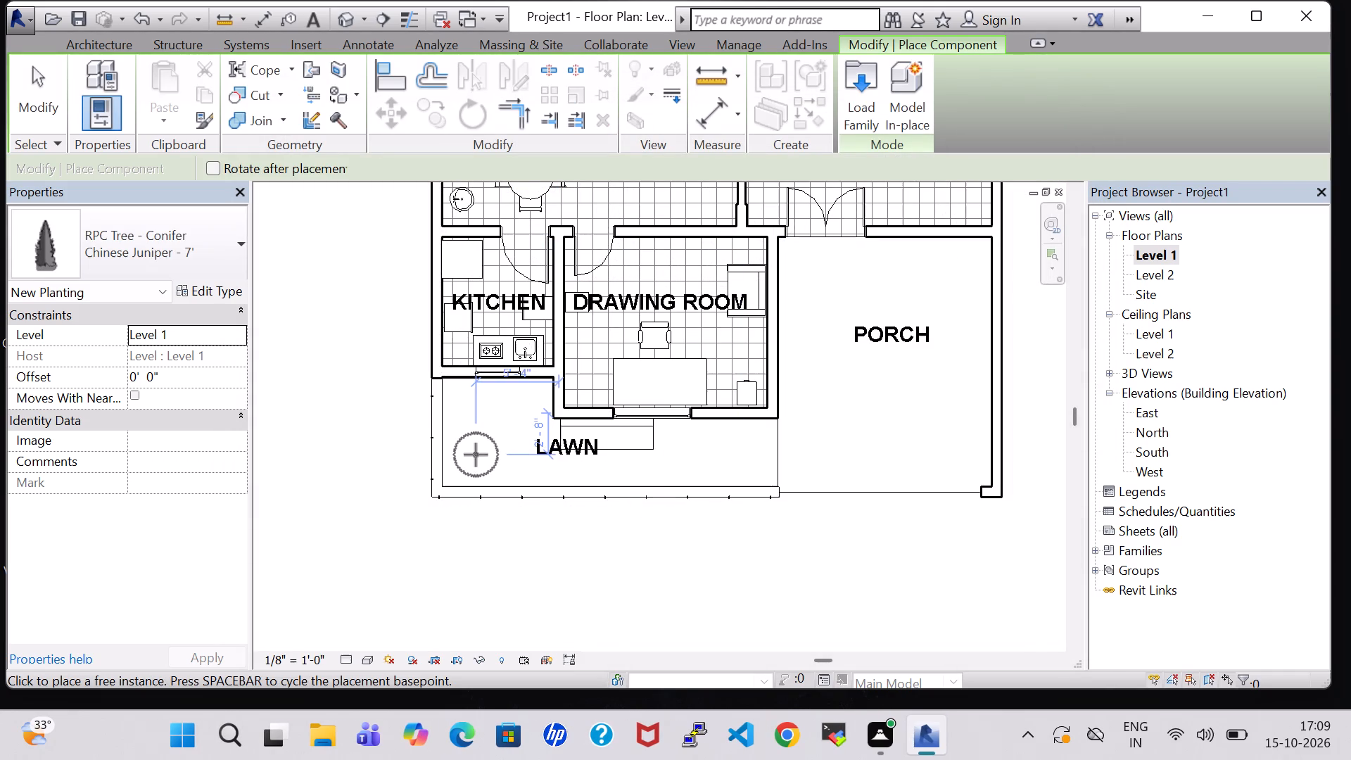
{"action": "left_click", "coordinate": [476, 455]}
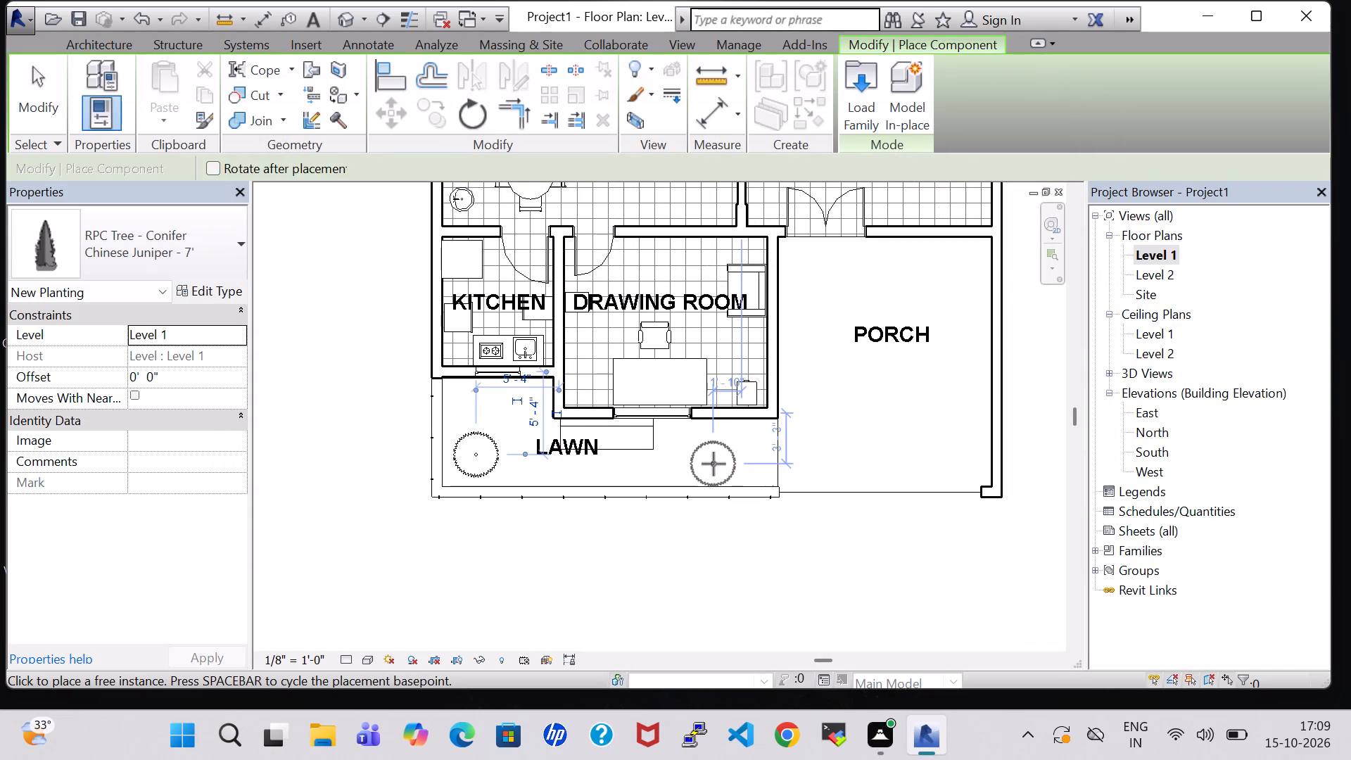
{"action": "left_click", "coordinate": [713, 460]}
{"action": "key", "text": "Escape"}
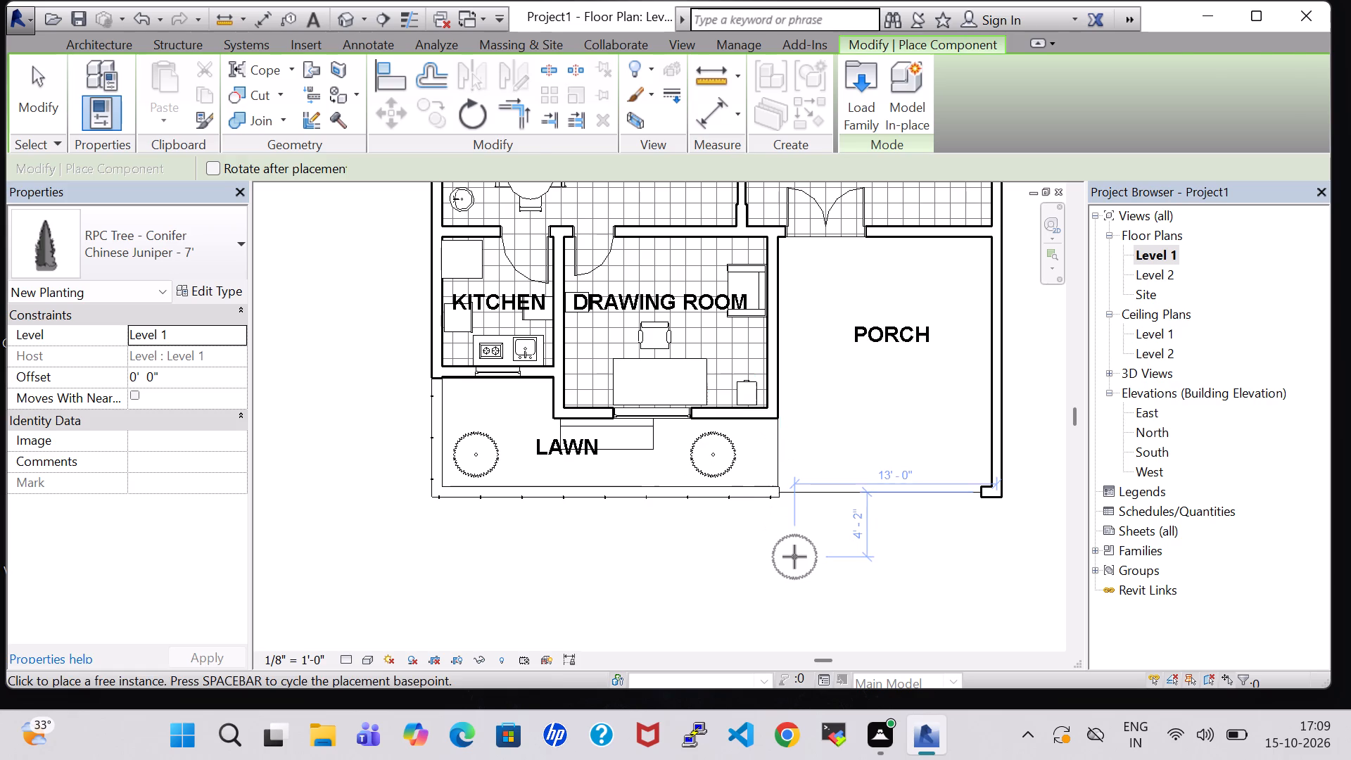
{"action": "key", "text": "Escape"}
Load the Table-Coffee family from the Furniture Tables folder and place one 24" x 24" x 24" table on the lawn in front of the bench.
{"action": "left_click", "coordinate": [191, 93]}
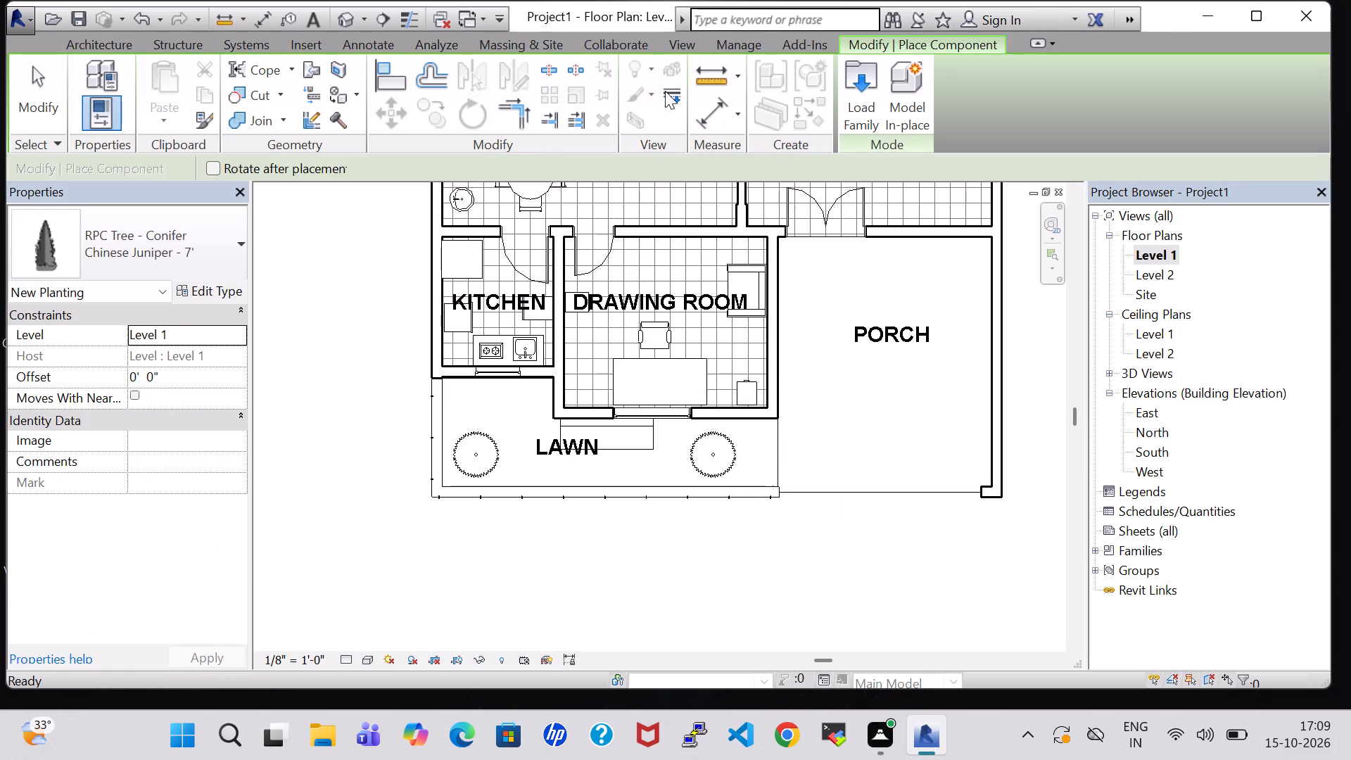
{"action": "left_click", "coordinate": [849, 99]}
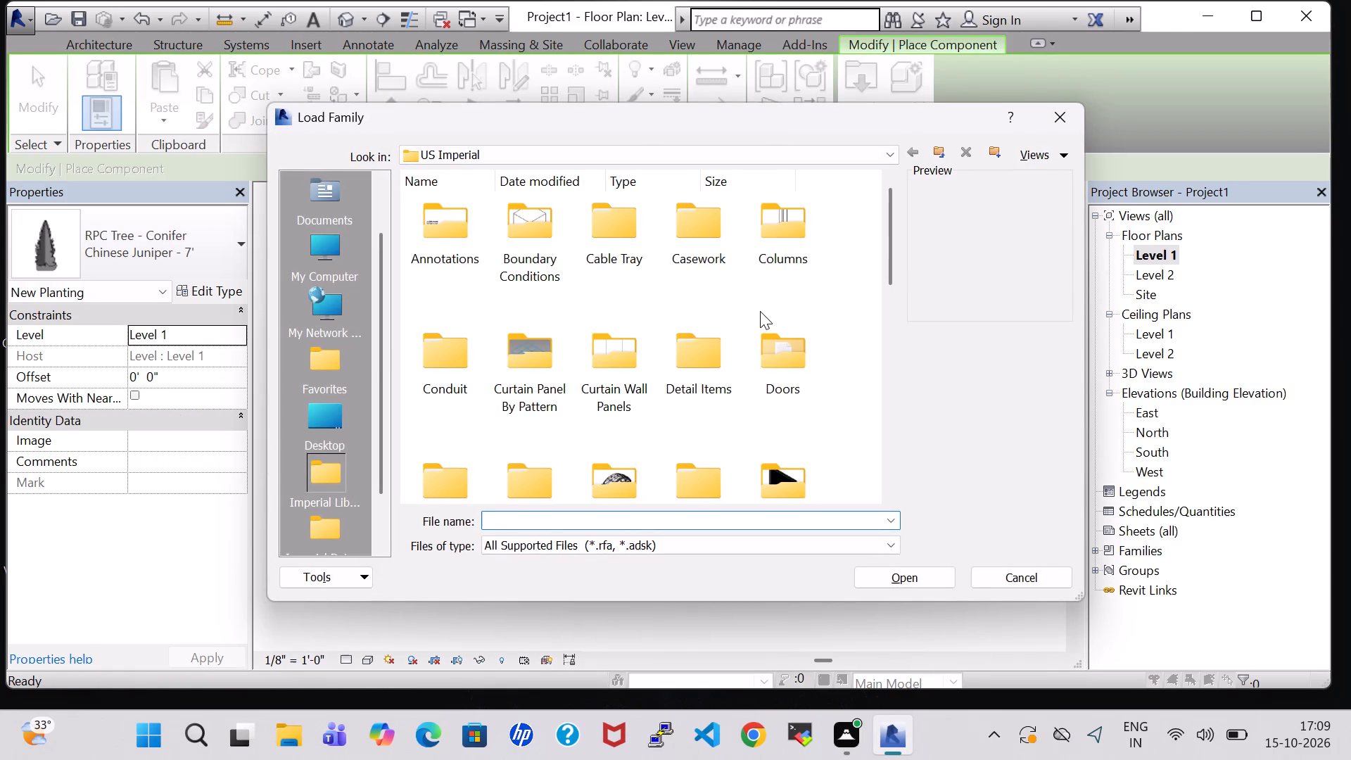
{"action": "scroll", "coordinate": [760, 311], "scroll_direction": "down", "scroll_amount": 1}
{"action": "scroll", "coordinate": [605, 324], "scroll_direction": "up", "scroll_amount": 1}
{"action": "double_click", "coordinate": [783, 465]}
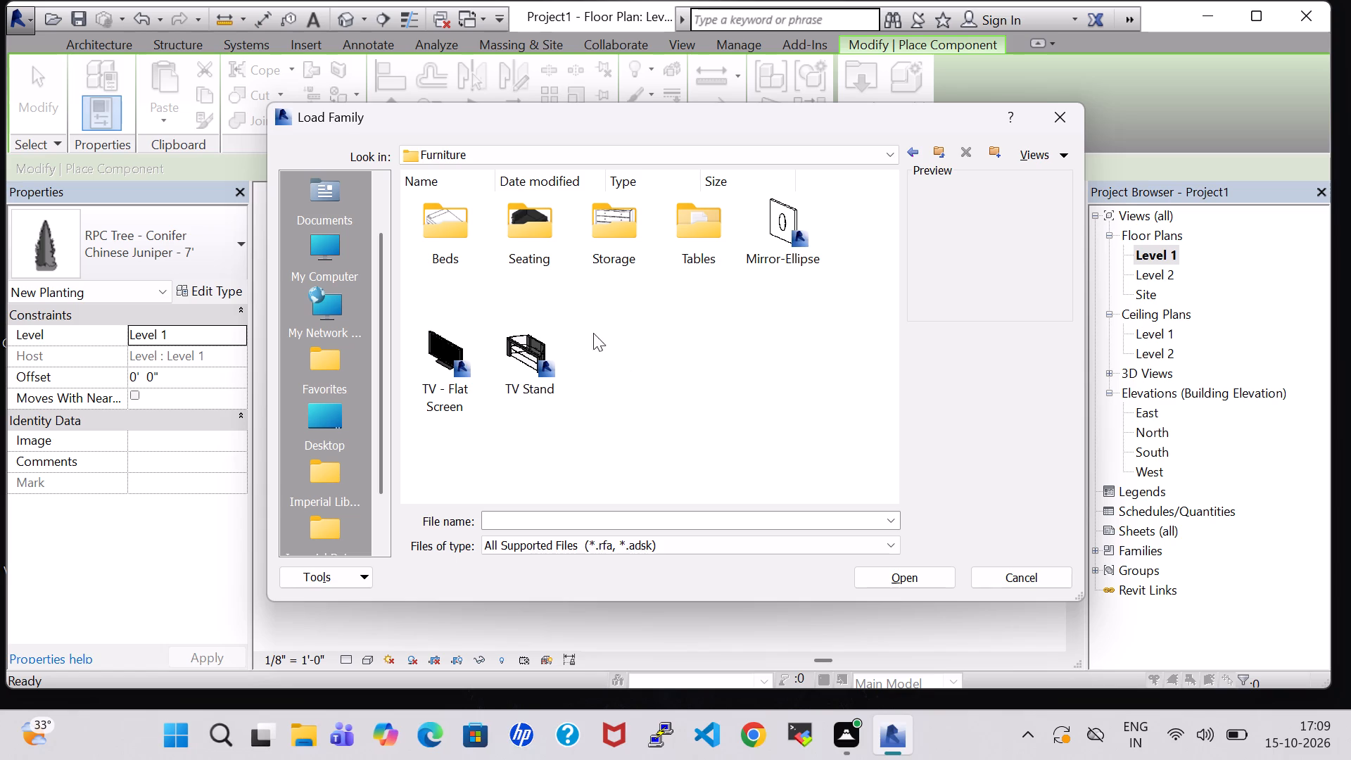
{"action": "left_click", "coordinate": [668, 251]}
{"action": "double_click", "coordinate": [687, 246]}
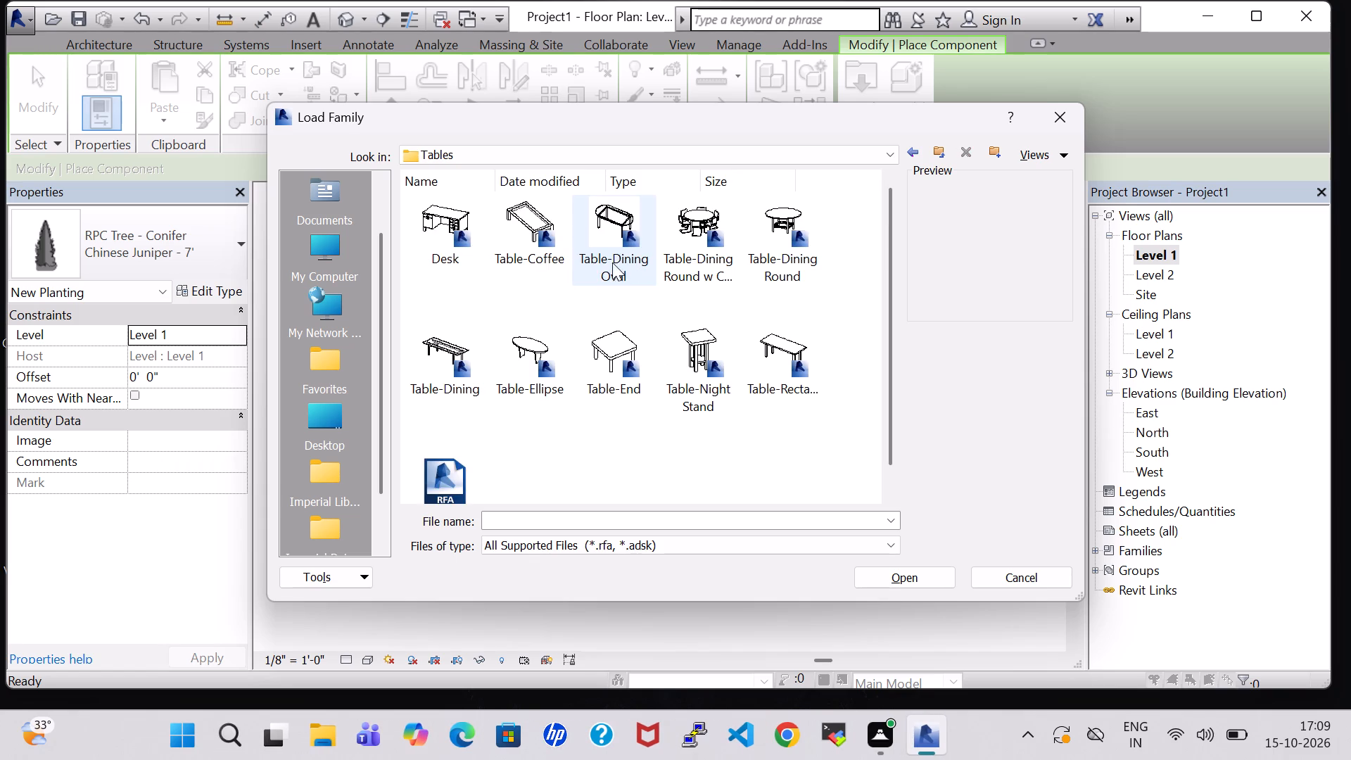
{"action": "left_click", "coordinate": [526, 249]}
{"action": "left_click", "coordinate": [901, 576]}
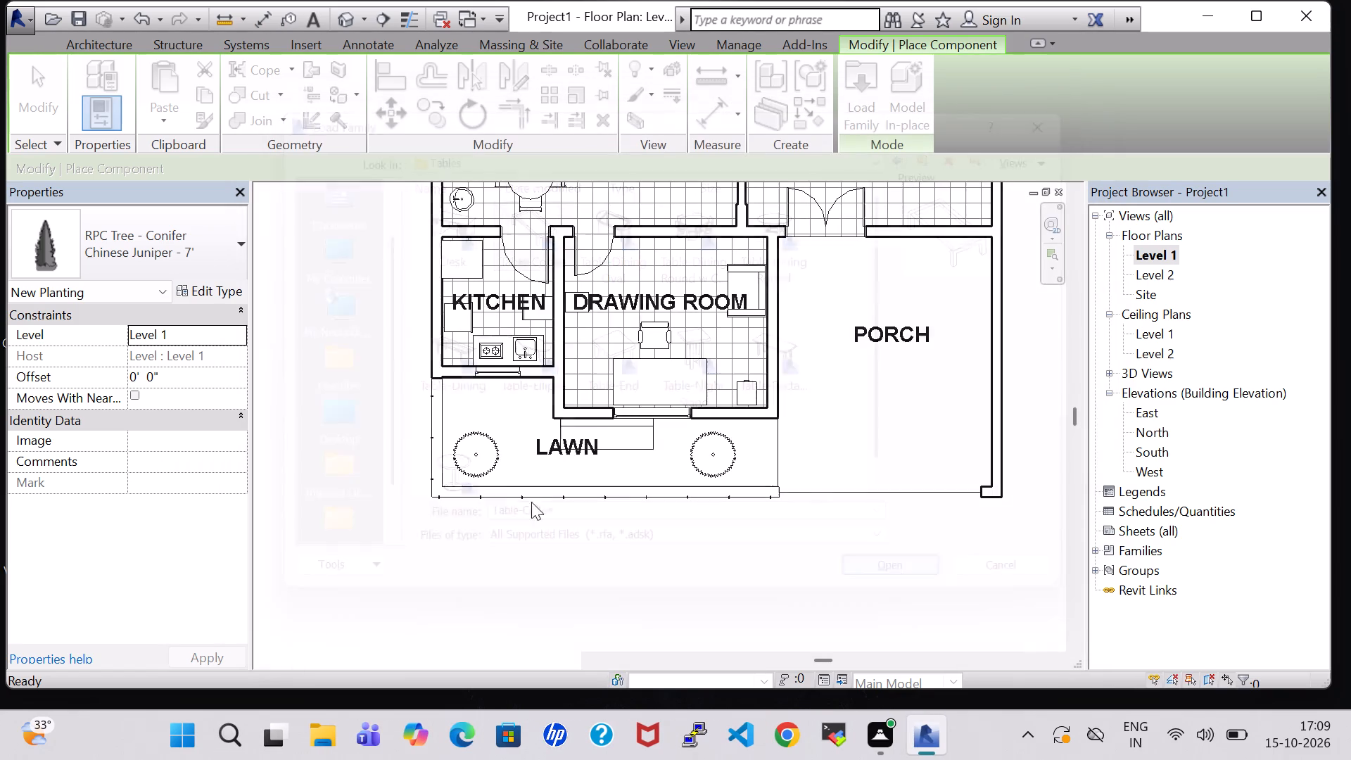
{"action": "scroll", "coordinate": [506, 443], "scroll_direction": "up", "scroll_amount": 3}
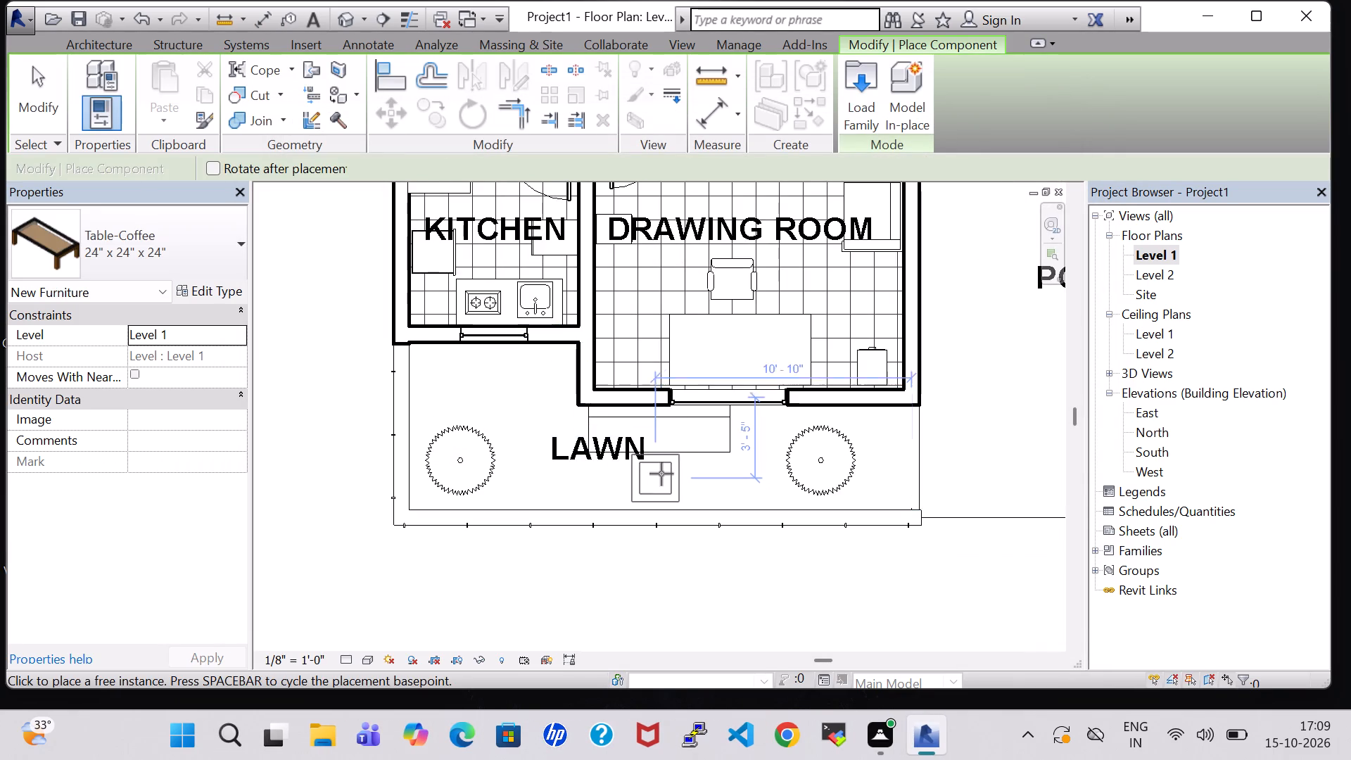
{"action": "left_click", "coordinate": [659, 479]}
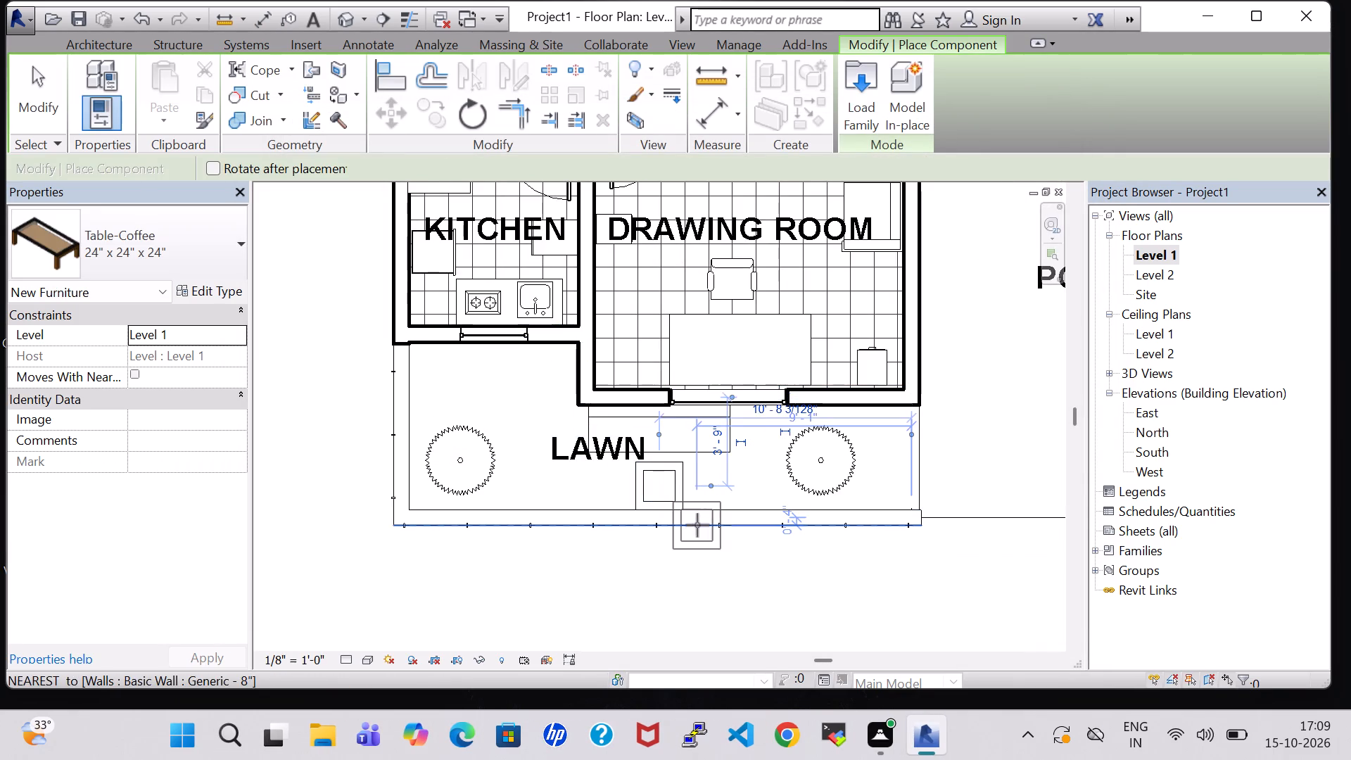
{"action": "key", "text": "Escape"}
{"action": "key", "text": "Escape"}
Nudge the lawn's coffee table slightly up toward the bench.
{"action": "left_click", "coordinate": [665, 473]}
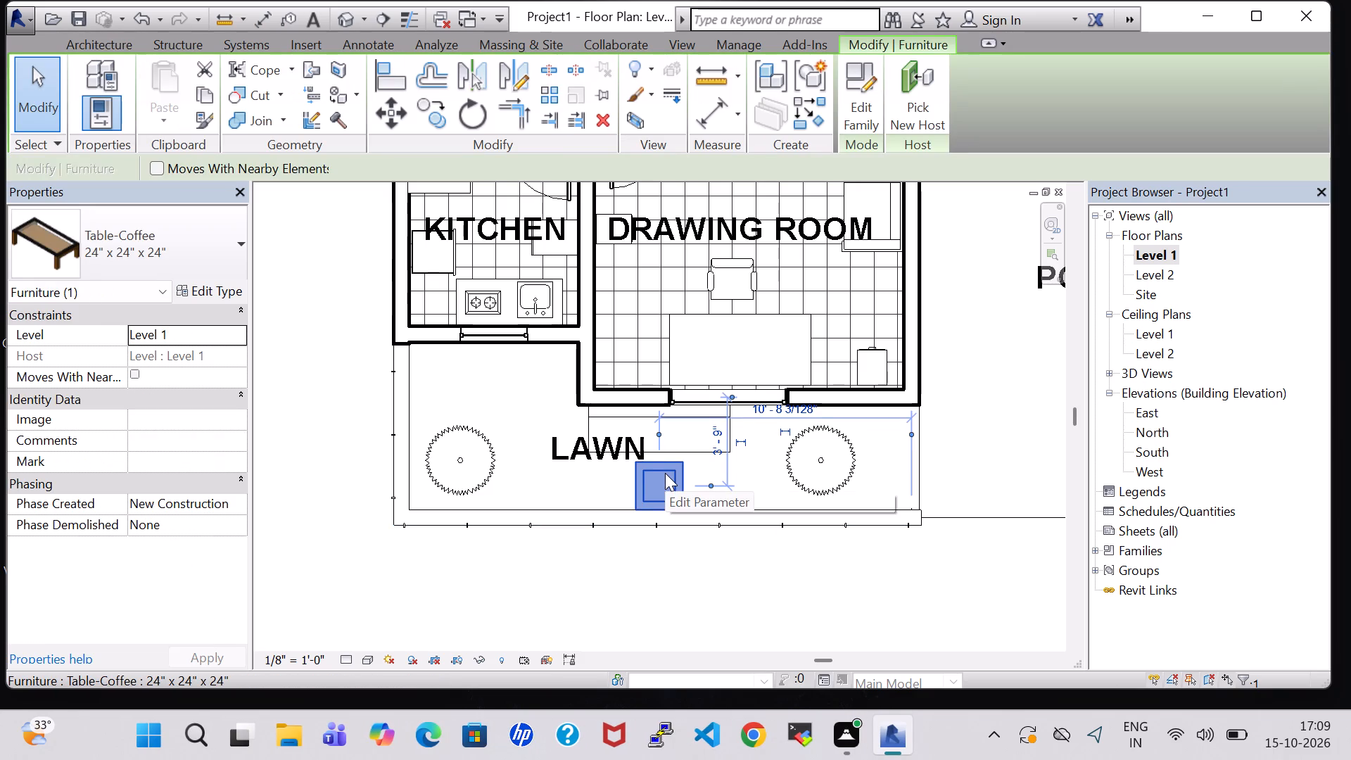
{"action": "key", "text": "Up"}
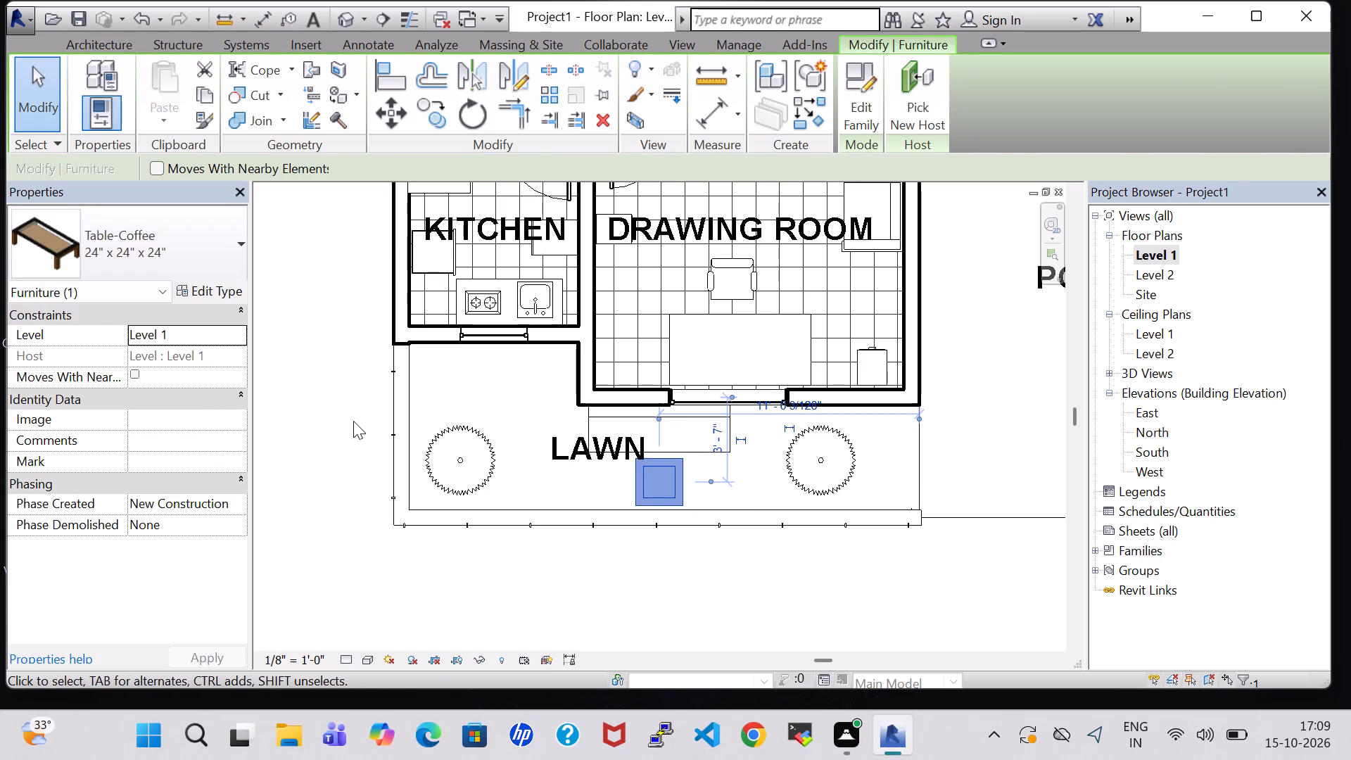
{"action": "left_click", "coordinate": [334, 422]}
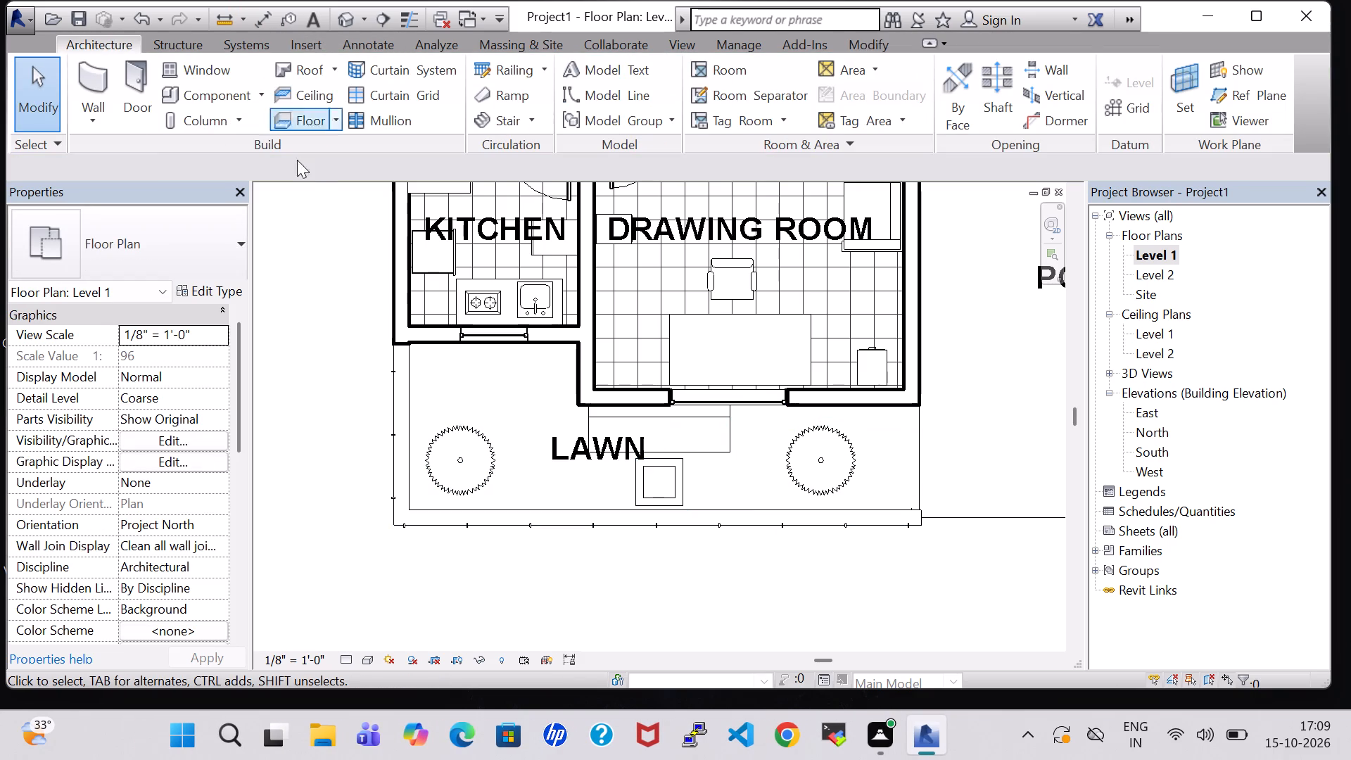
Inspect the furnished house in the 3D view, examining the lawn, porch, kitchen and dining area.
{"action": "left_click", "coordinate": [348, 24]}
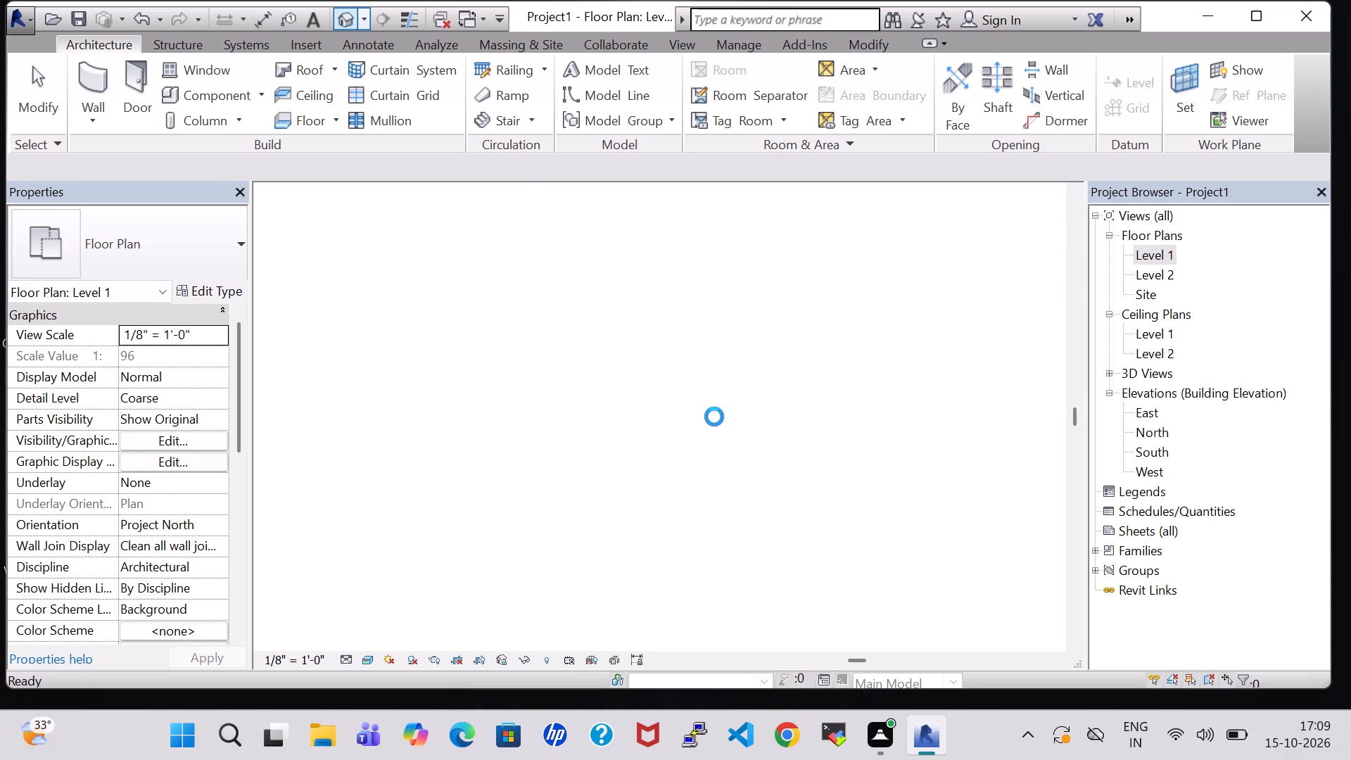
{"action": "scroll", "coordinate": [714, 417], "scroll_direction": "down", "scroll_amount": 2}
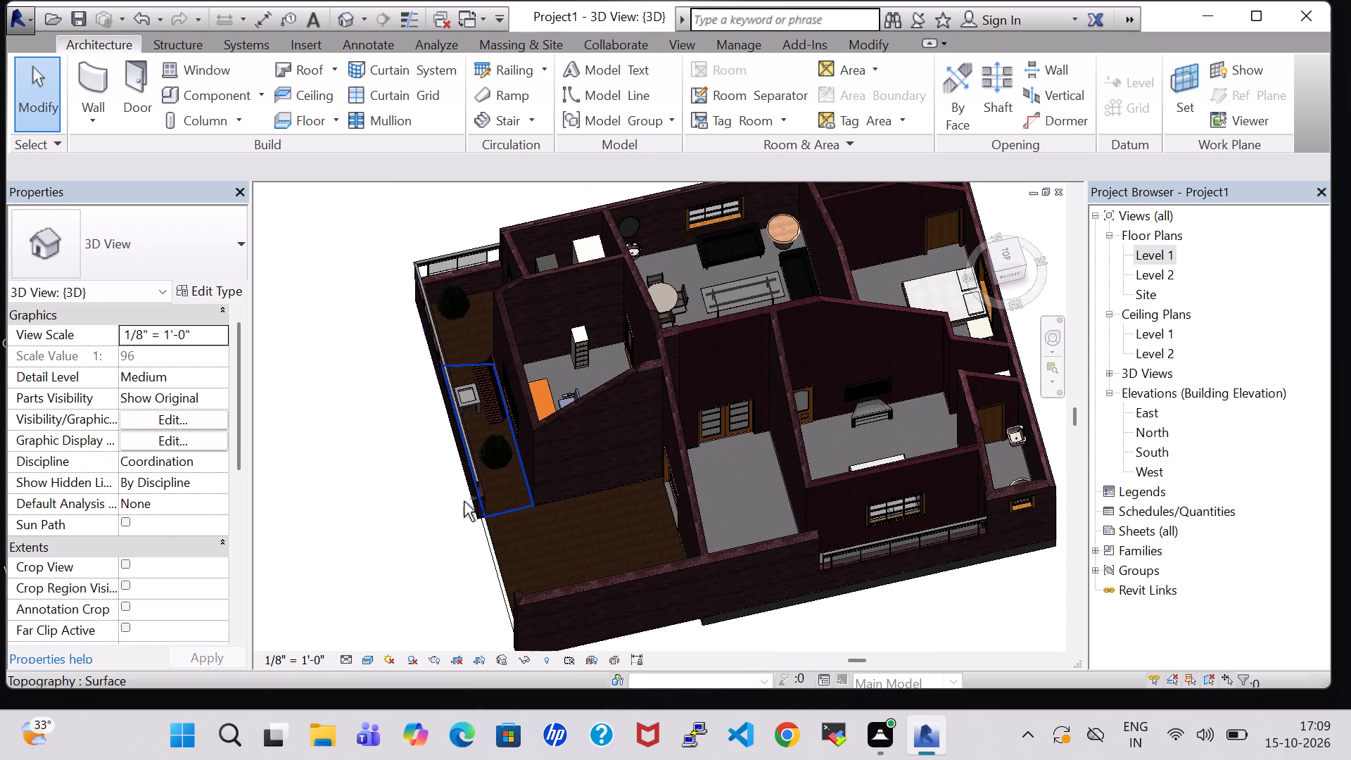
{"action": "middle_click_drag", "start_coordinate": [421, 568], "coordinate": [594, 448], "text": "shift"}
{"action": "middle_click_drag", "start_coordinate": [603, 452], "coordinate": [565, 467]}
{"action": "middle_click_drag", "start_coordinate": [683, 490], "coordinate": [666, 572], "text": "shift"}
{"action": "middle_click_drag", "start_coordinate": [687, 571], "coordinate": [699, 597]}
{"action": "middle_click_drag", "start_coordinate": [699, 578], "coordinate": [585, 580]}
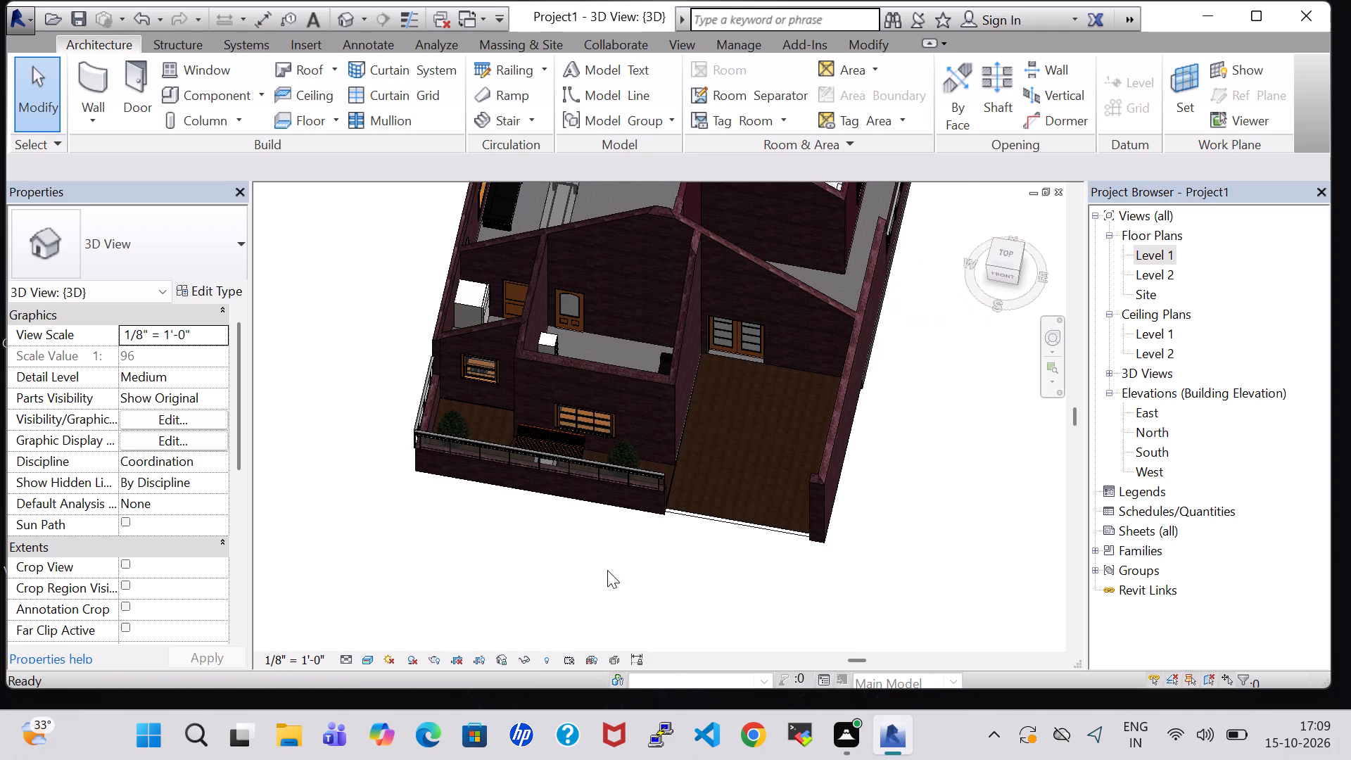
{"action": "middle_click_drag", "start_coordinate": [860, 422], "coordinate": [850, 469], "text": "shift"}
{"action": "scroll", "coordinate": [860, 422], "scroll_direction": "down", "scroll_amount": 1, "text": "shift"}
{"action": "middle_click_drag", "start_coordinate": [854, 414], "coordinate": [858, 414]}
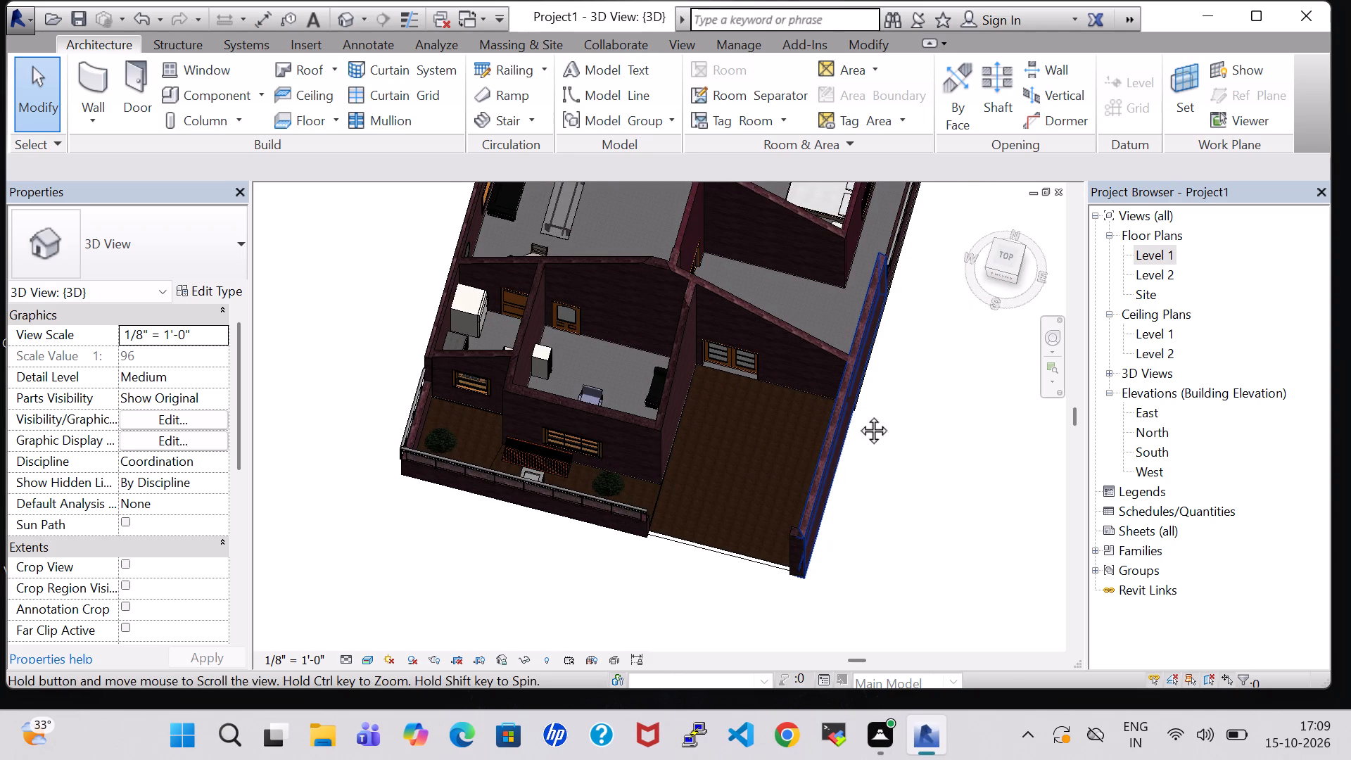
{"action": "middle_click_drag", "start_coordinate": [858, 414], "coordinate": [861, 508]}
{"action": "middle_click_drag", "start_coordinate": [899, 398], "coordinate": [863, 488], "text": "shift"}
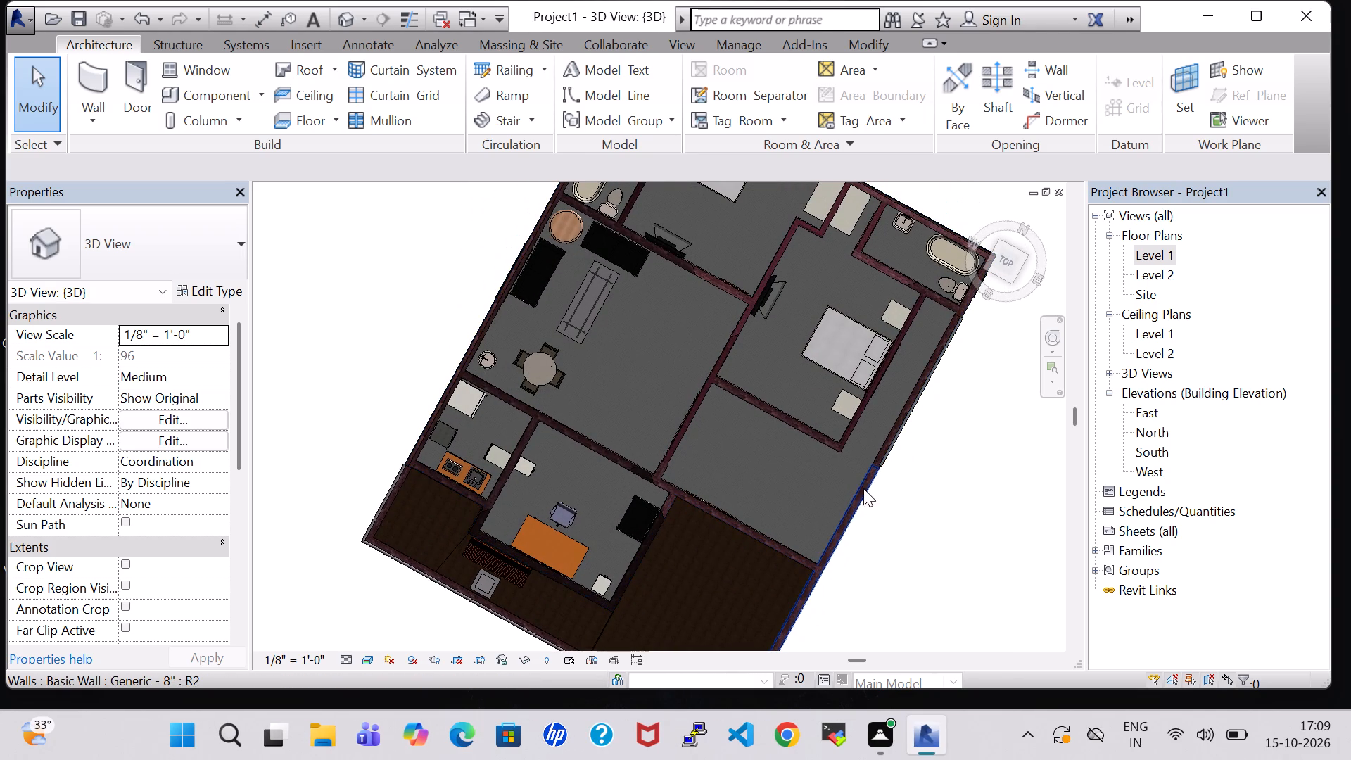
{"action": "middle_click_drag", "start_coordinate": [868, 507], "coordinate": [887, 481], "text": "shift"}
{"action": "middle_click_drag", "start_coordinate": [887, 457], "coordinate": [894, 466], "text": "shift"}
{"action": "scroll", "coordinate": [478, 456], "scroll_direction": "up", "scroll_amount": 5}
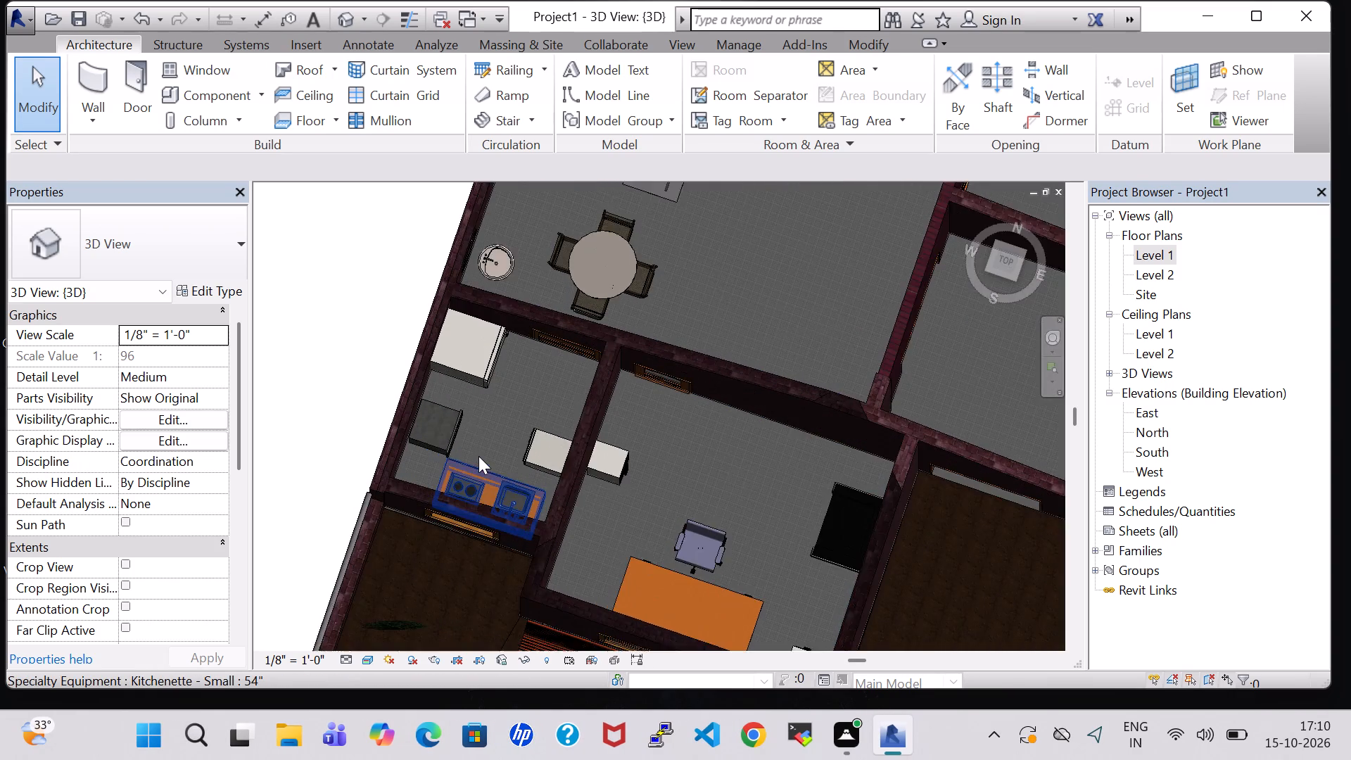
{"action": "scroll", "coordinate": [478, 456], "scroll_direction": "up", "scroll_amount": 4}
{"action": "middle_click_drag", "start_coordinate": [565, 340], "coordinate": [584, 526]}
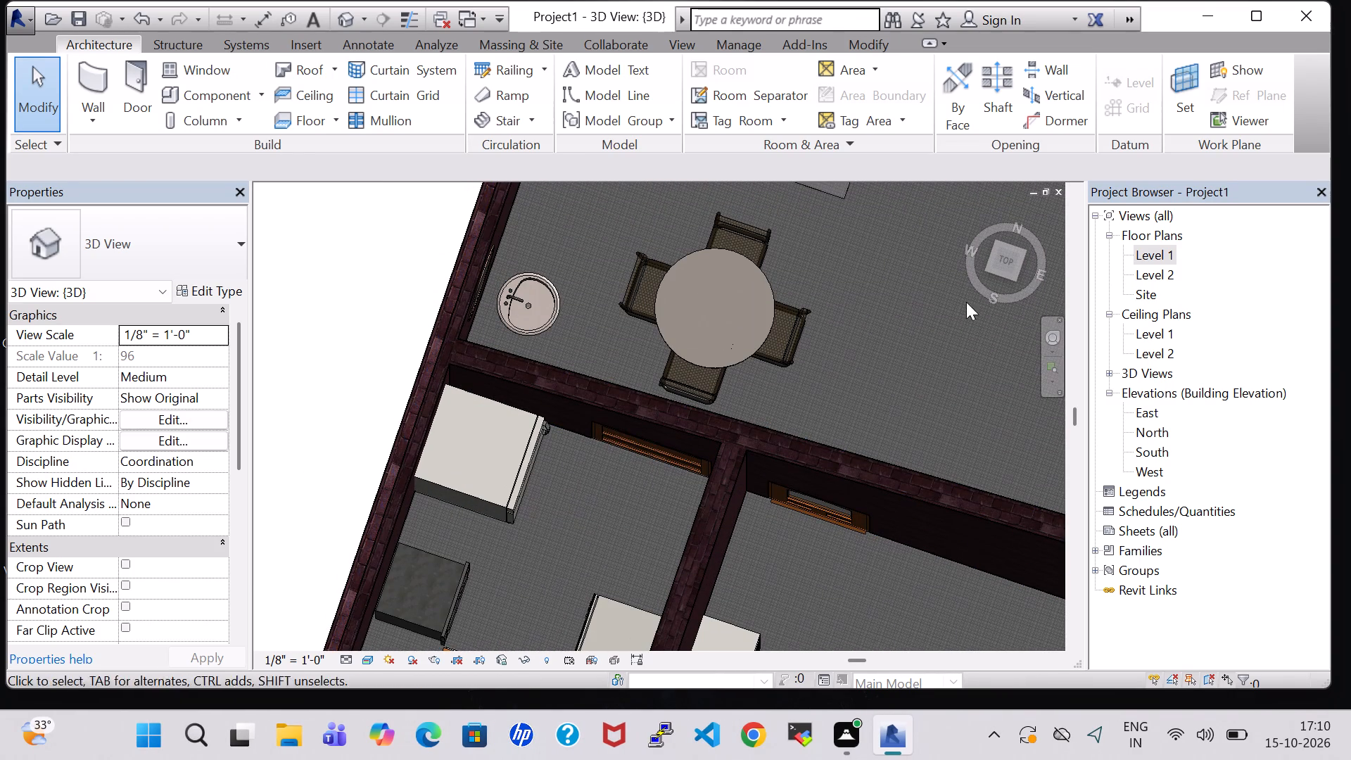
In the Level 1 floor plan, nudge the round sink vanity in the living/dining room left against the outer wall.
{"action": "left_click", "coordinate": [1165, 254]}
{"action": "left_click", "coordinate": [1165, 254]}
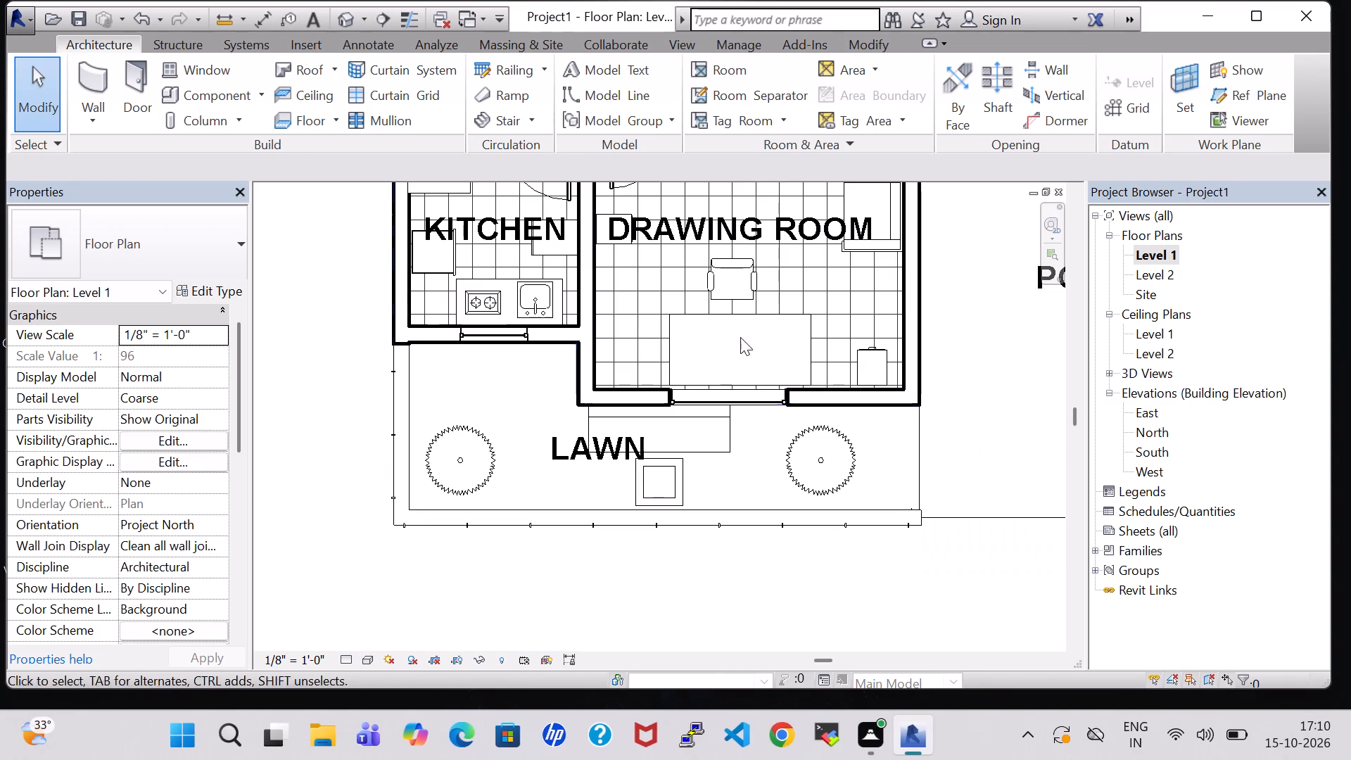
{"action": "scroll", "coordinate": [771, 306], "scroll_direction": "down", "scroll_amount": 2}
{"action": "middle_click_drag", "start_coordinate": [725, 323], "coordinate": [791, 552]}
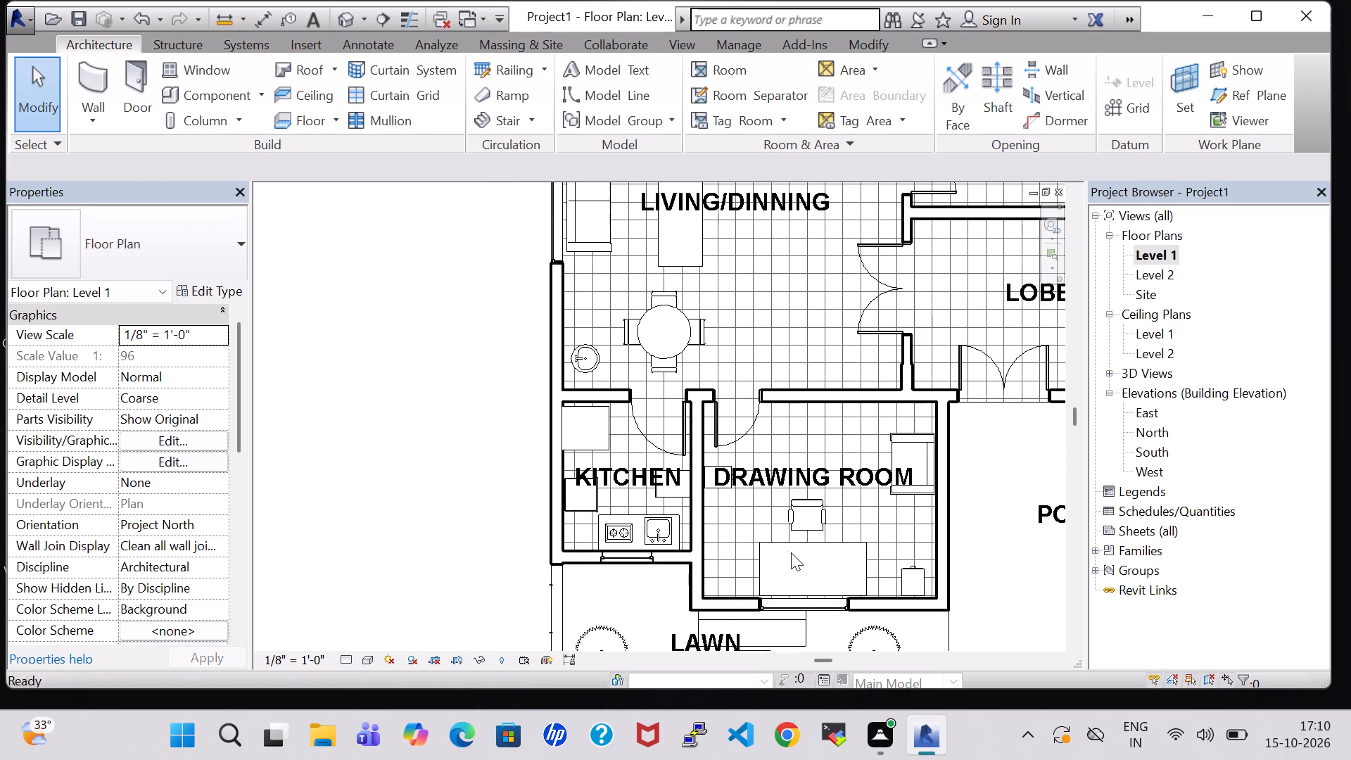
{"action": "left_click", "coordinate": [588, 359]}
{"action": "key", "text": "Left"}
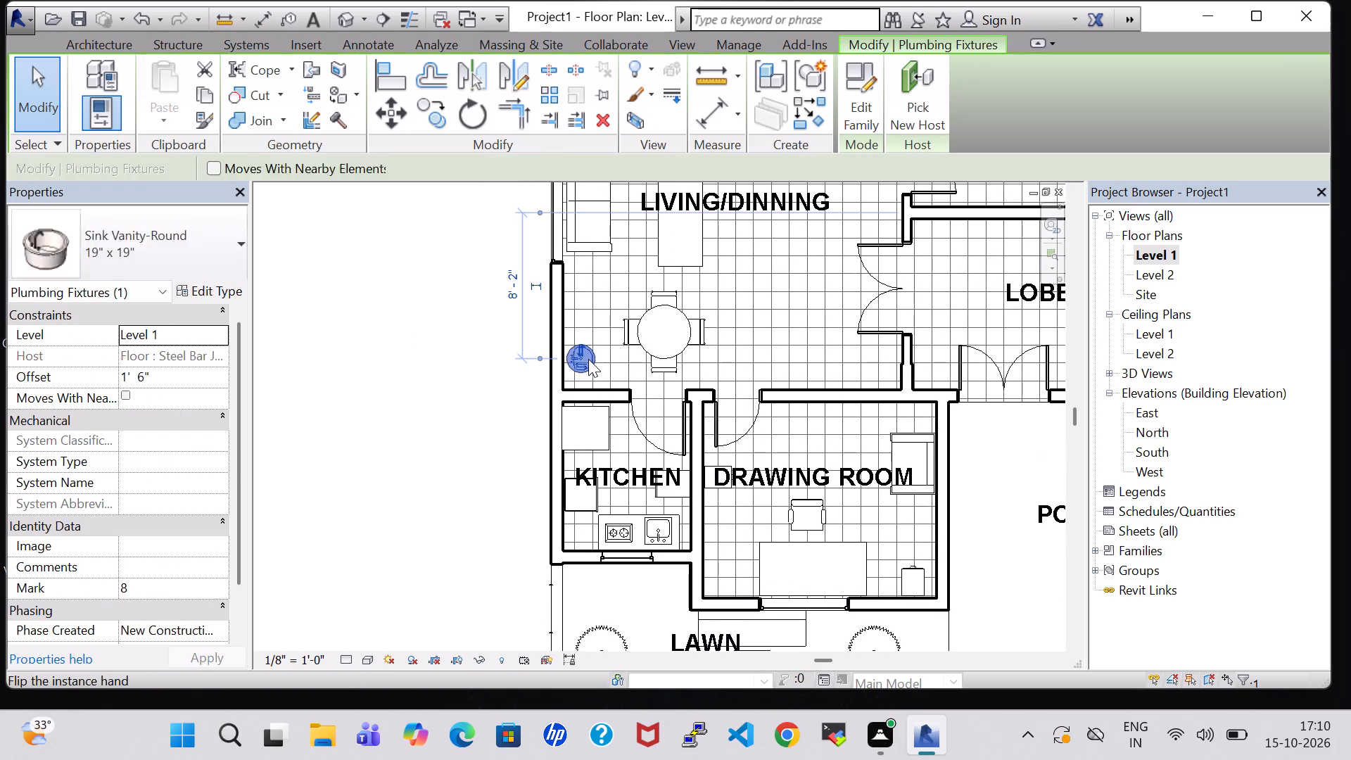
{"action": "key", "text": "Left"}
{"action": "left_click", "coordinate": [427, 391]}
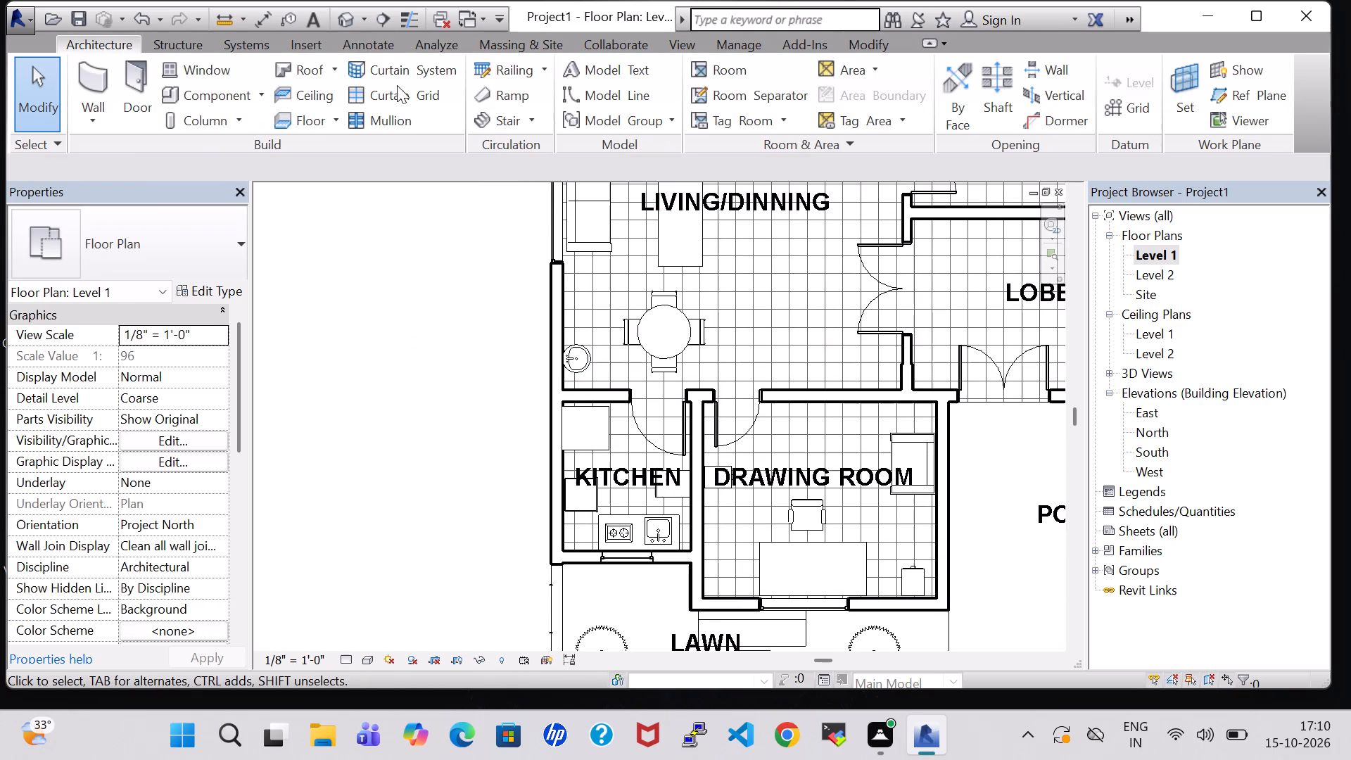
Examine the sink's position and the kitchen, living, bedroom and bathroom furnishings in the 3D view.
{"action": "left_click", "coordinate": [350, 9]}
{"action": "scroll", "coordinate": [640, 289], "scroll_direction": "down", "scroll_amount": 2}
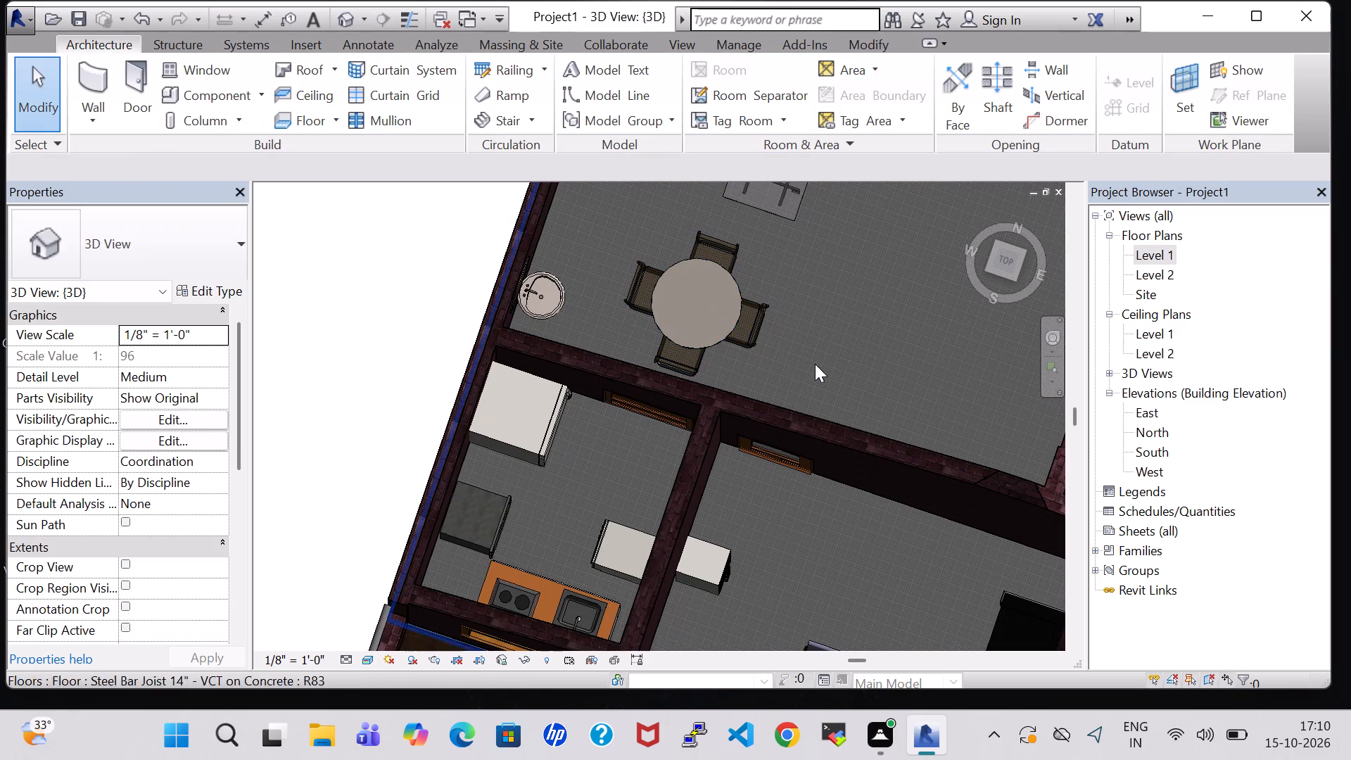
{"action": "middle_click_drag", "start_coordinate": [842, 323], "coordinate": [723, 346]}
{"action": "middle_click_drag", "start_coordinate": [732, 320], "coordinate": [735, 331], "text": "shift"}
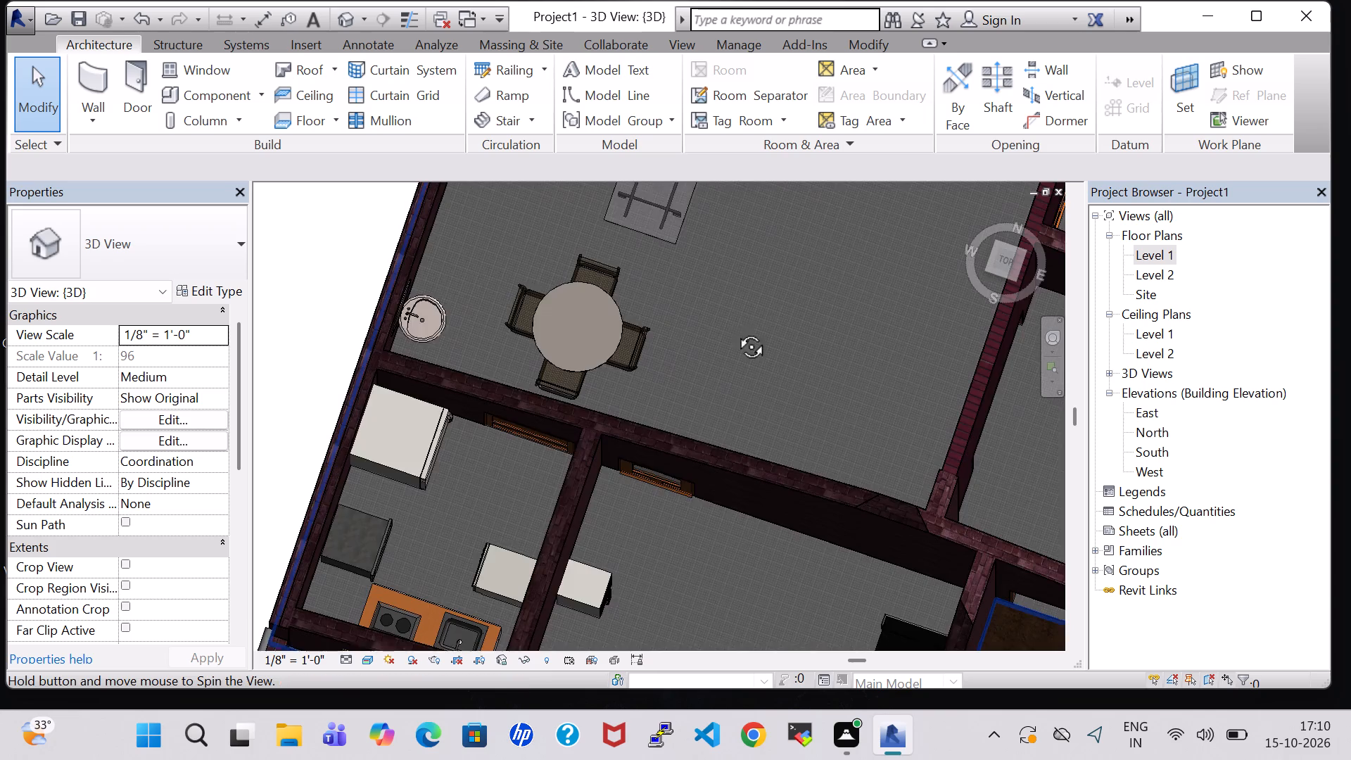
{"action": "middle_click_drag", "start_coordinate": [735, 331], "coordinate": [748, 369], "text": "shift"}
{"action": "middle_click_drag", "start_coordinate": [759, 351], "coordinate": [610, 369]}
{"action": "middle_click_drag", "start_coordinate": [616, 349], "coordinate": [621, 369], "text": "shift"}
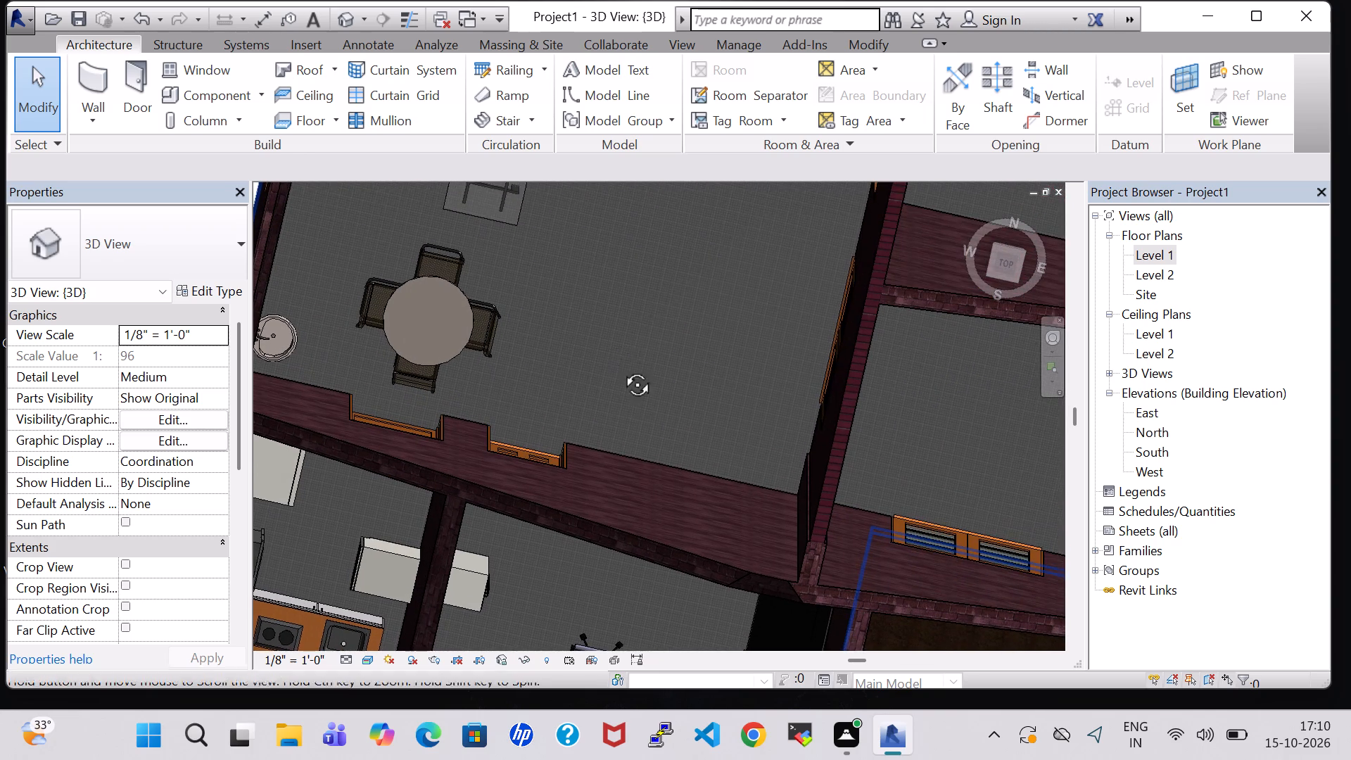
{"action": "middle_click_drag", "start_coordinate": [621, 369], "coordinate": [628, 406], "text": "shift"}
{"action": "middle_click_drag", "start_coordinate": [611, 330], "coordinate": [609, 207]}
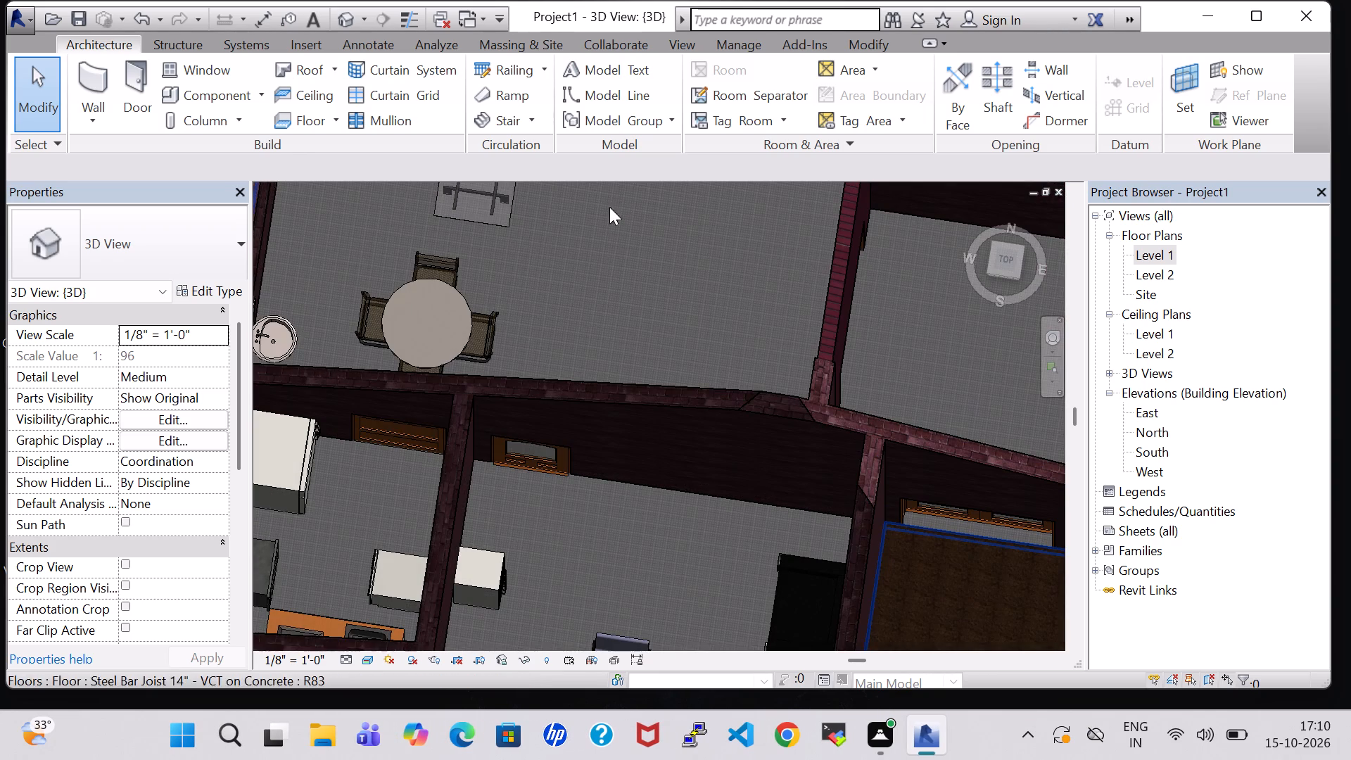
{"action": "middle_click_drag", "start_coordinate": [616, 252], "coordinate": [568, 448]}
{"action": "scroll", "coordinate": [683, 360], "scroll_direction": "down", "scroll_amount": 4}
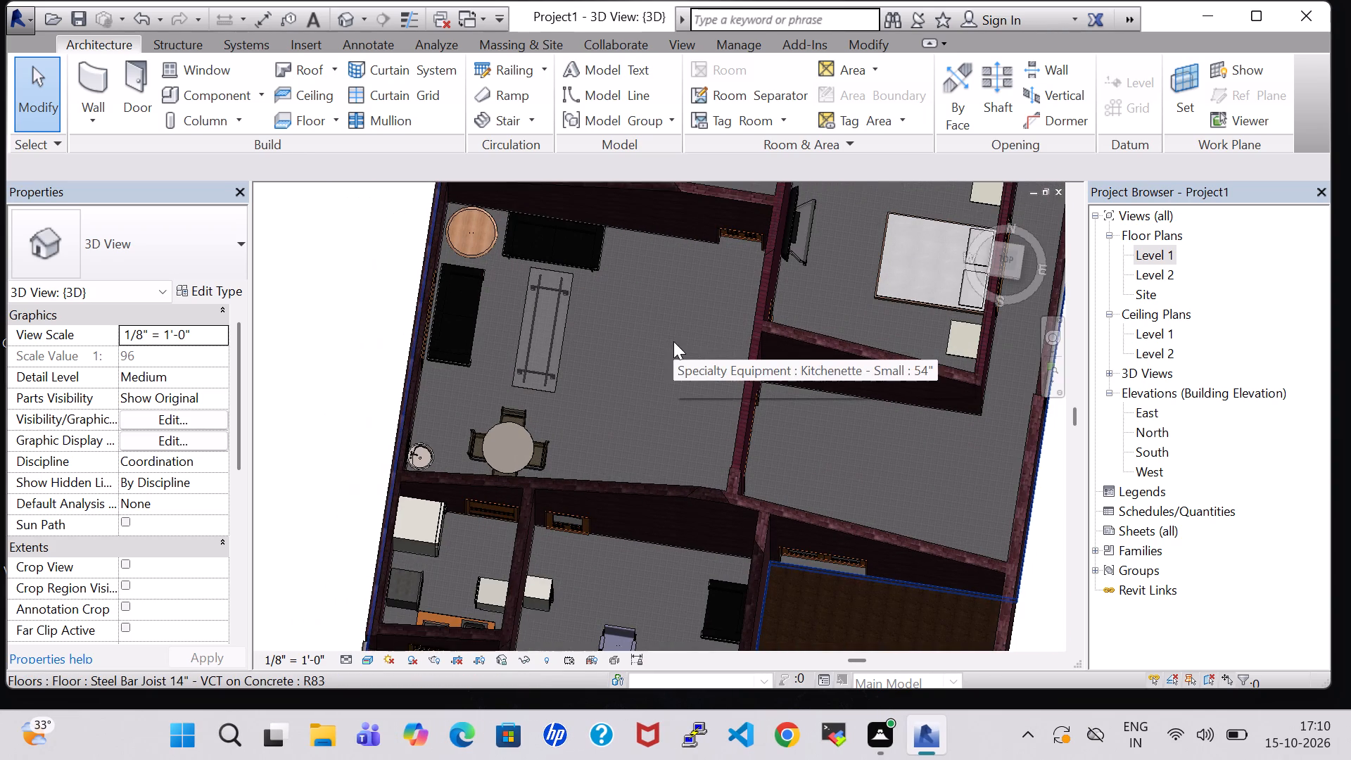
{"action": "middle_click_drag", "start_coordinate": [673, 341], "coordinate": [763, 258], "text": "shift"}
{"action": "middle_click_drag", "start_coordinate": [600, 241], "coordinate": [812, 231]}
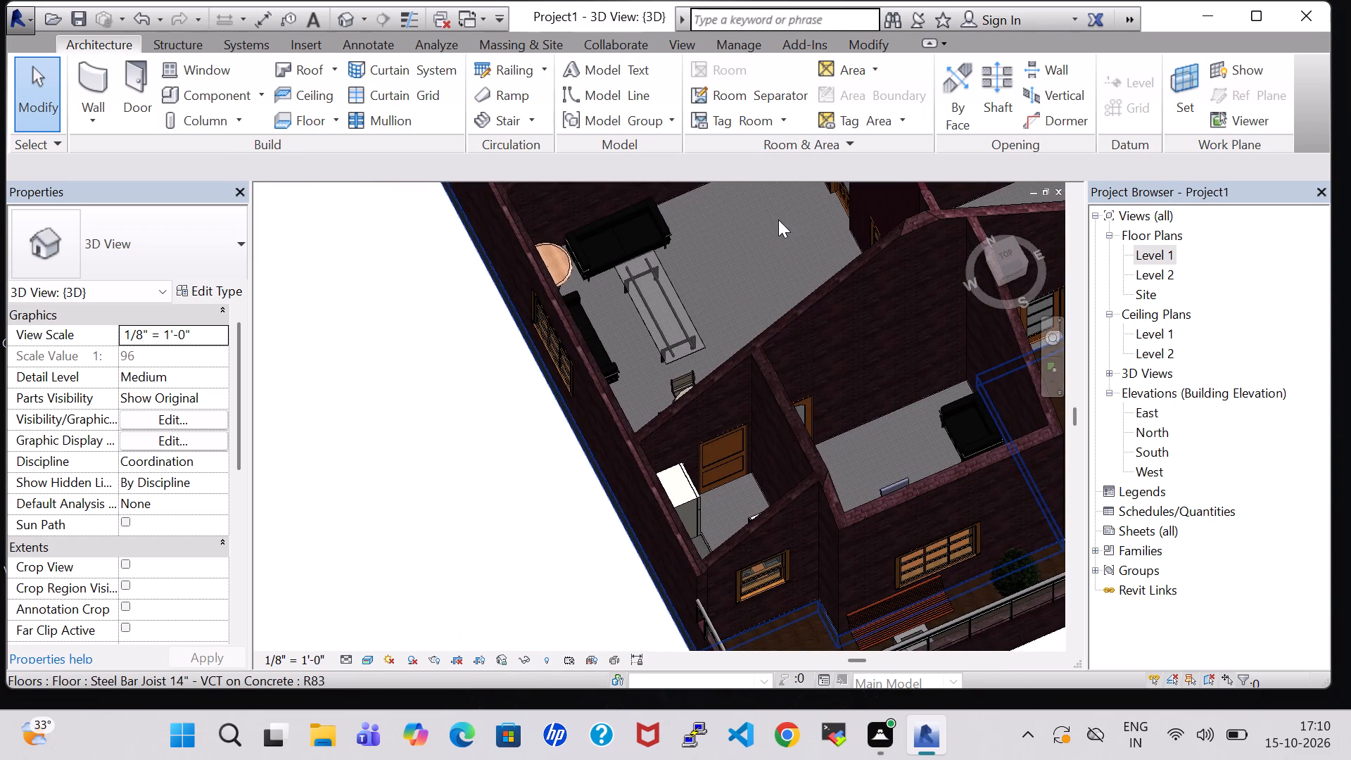
{"action": "middle_click_drag", "start_coordinate": [759, 218], "coordinate": [747, 388], "text": "shift"}
{"action": "middle_click_drag", "start_coordinate": [757, 336], "coordinate": [759, 177]}
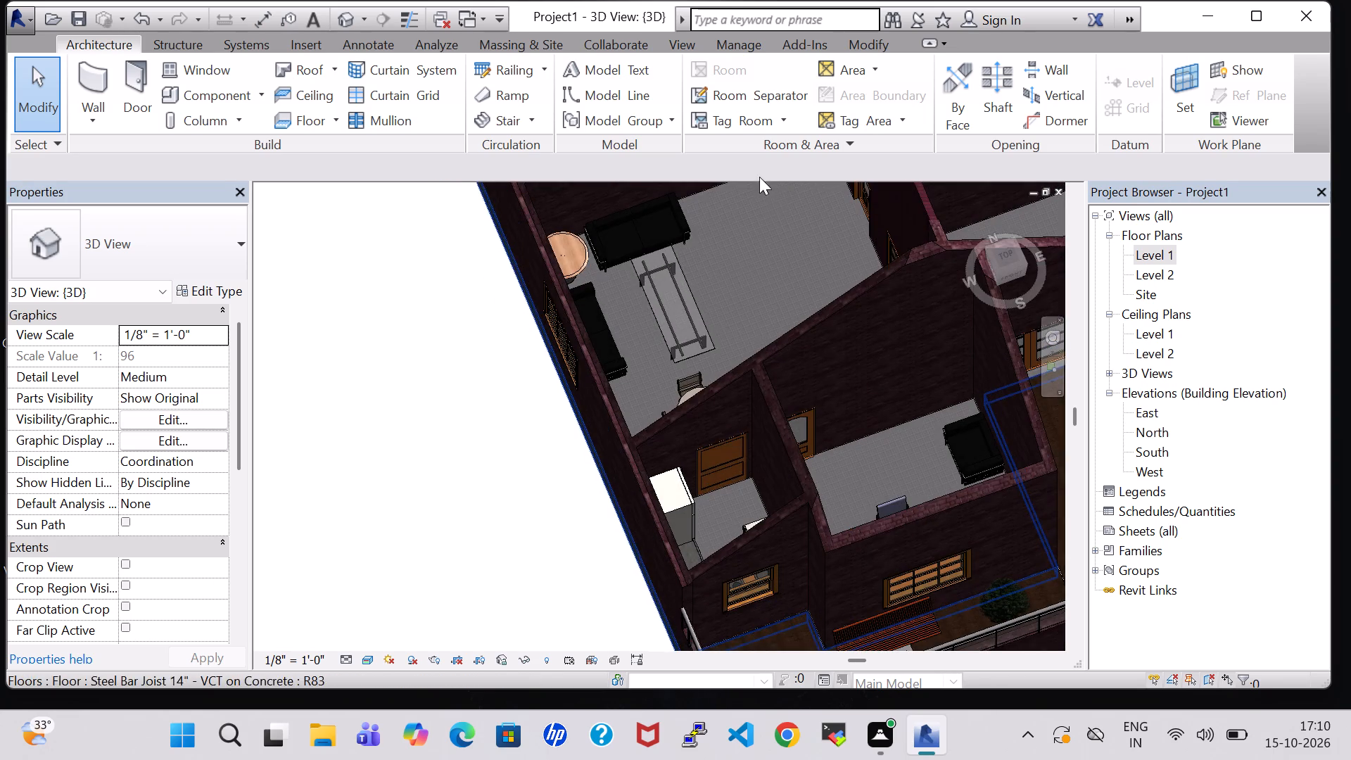
{"action": "middle_click_drag", "start_coordinate": [763, 184], "coordinate": [701, 387]}
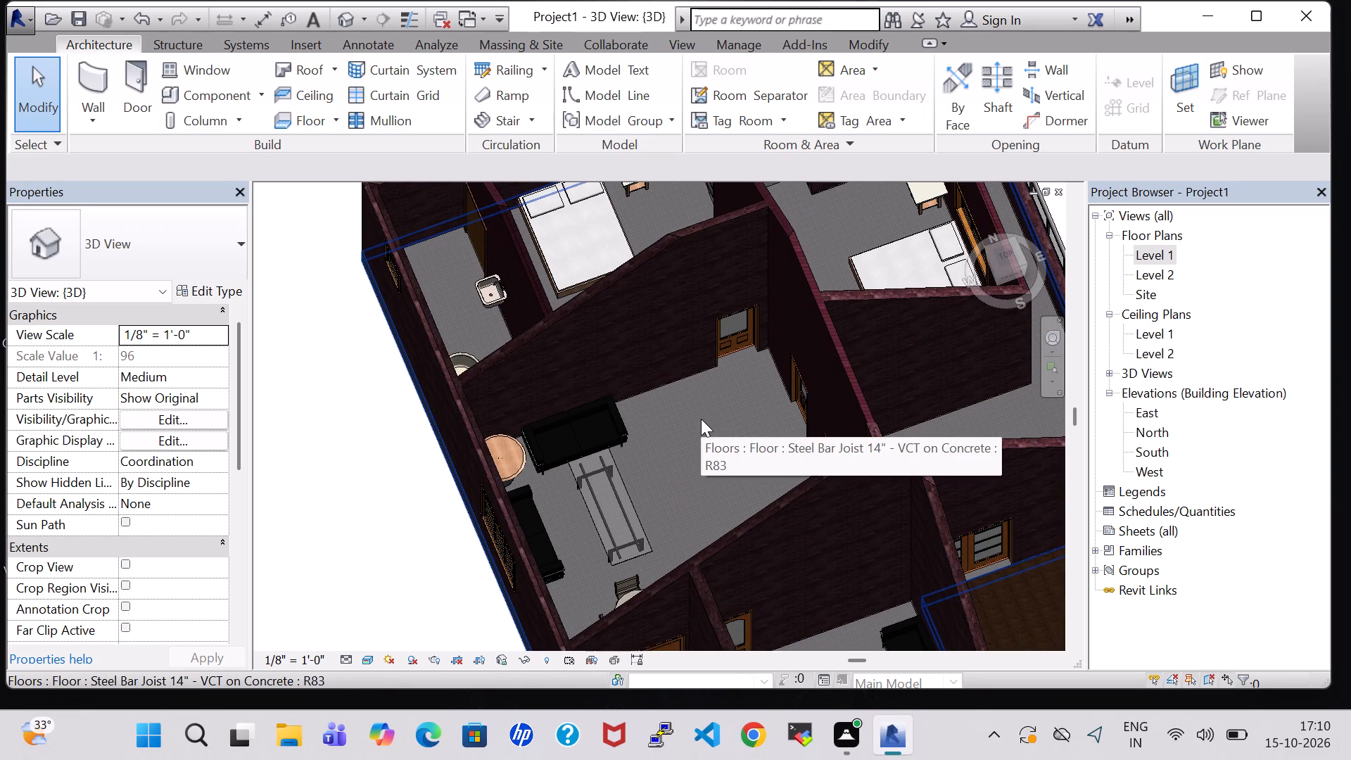
{"action": "middle_click", "coordinate": [779, 447], "text": "shift"}
{"action": "middle_click_drag", "start_coordinate": [747, 434], "coordinate": [711, 422]}
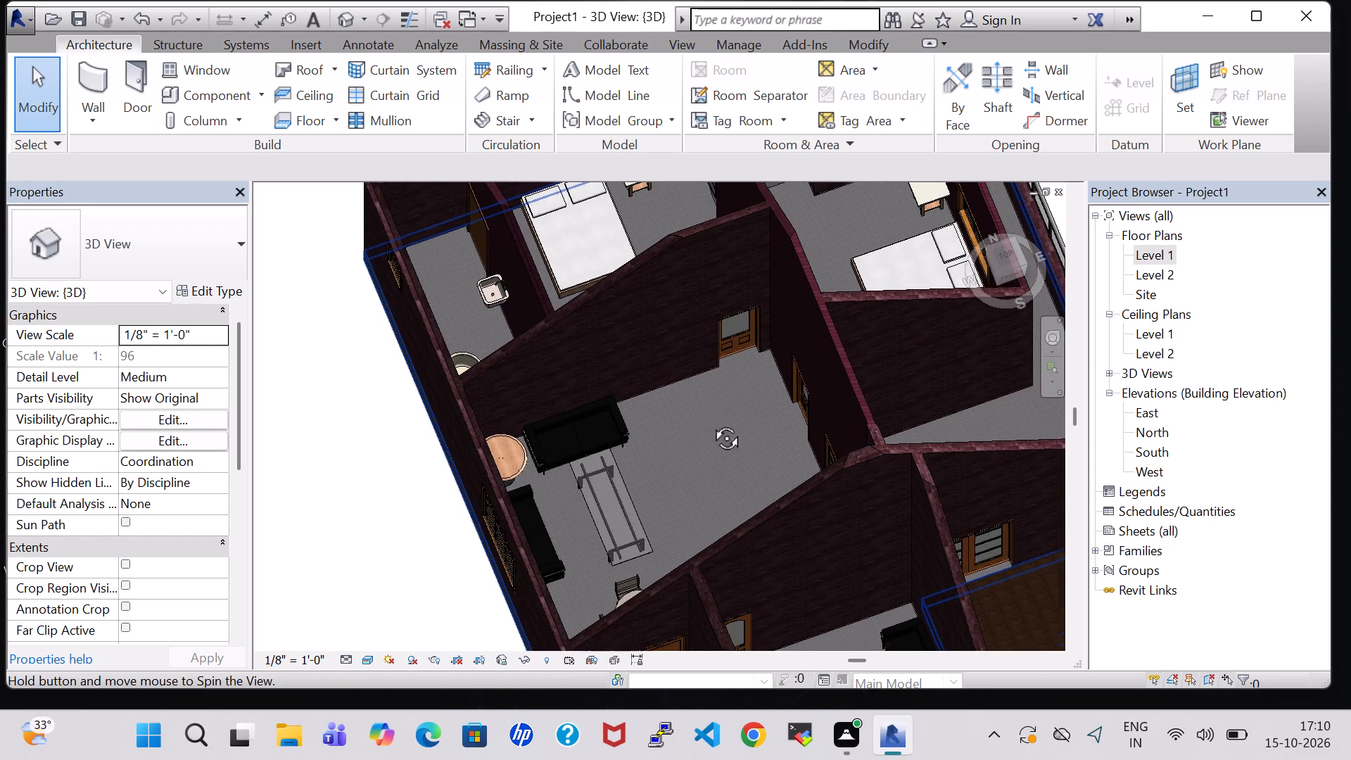
{"action": "middle_click_drag", "start_coordinate": [711, 422], "coordinate": [699, 419]}
{"action": "middle_click_drag", "start_coordinate": [664, 282], "coordinate": [683, 402], "text": "shift"}
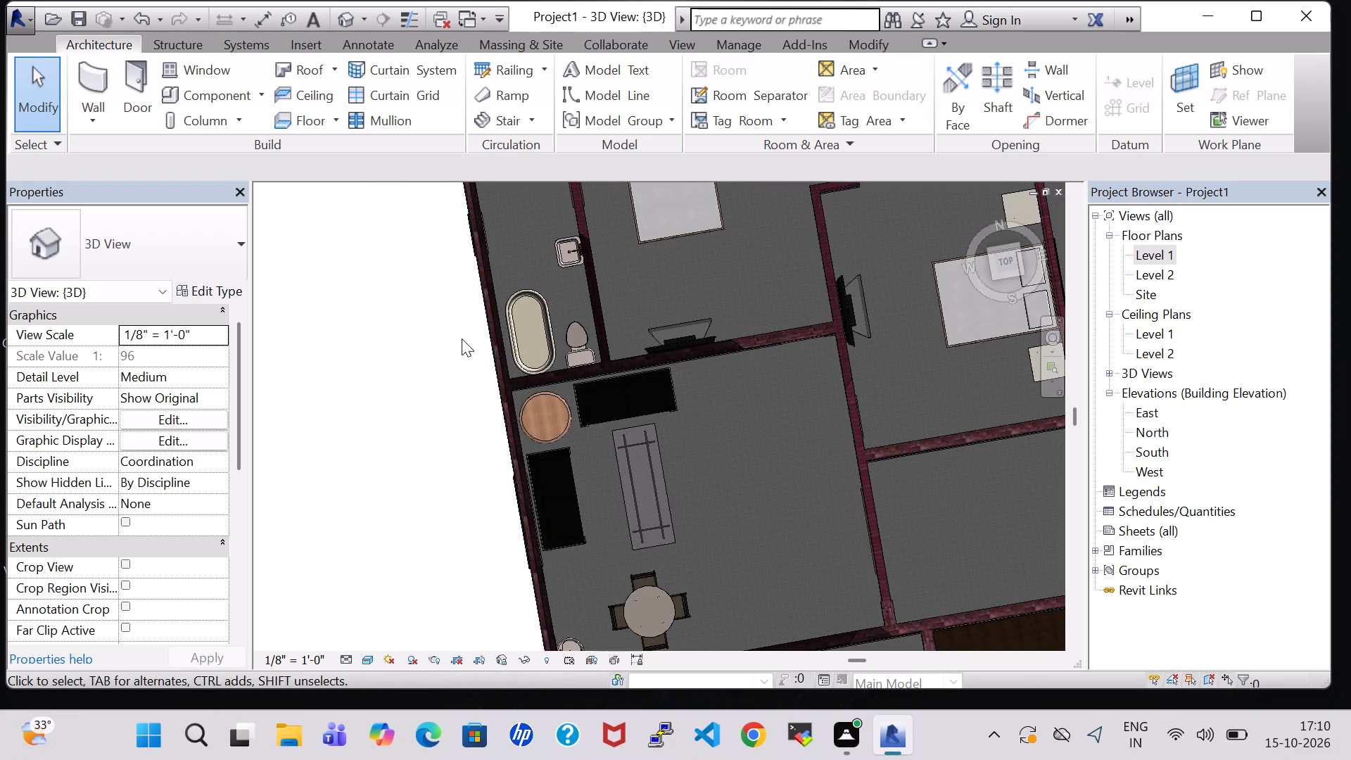
{"action": "middle_click_drag", "start_coordinate": [462, 338], "coordinate": [428, 523]}
{"action": "middle_click_drag", "start_coordinate": [711, 466], "coordinate": [634, 358], "text": "shift"}
{"action": "middle_click_drag", "start_coordinate": [890, 376], "coordinate": [654, 248]}
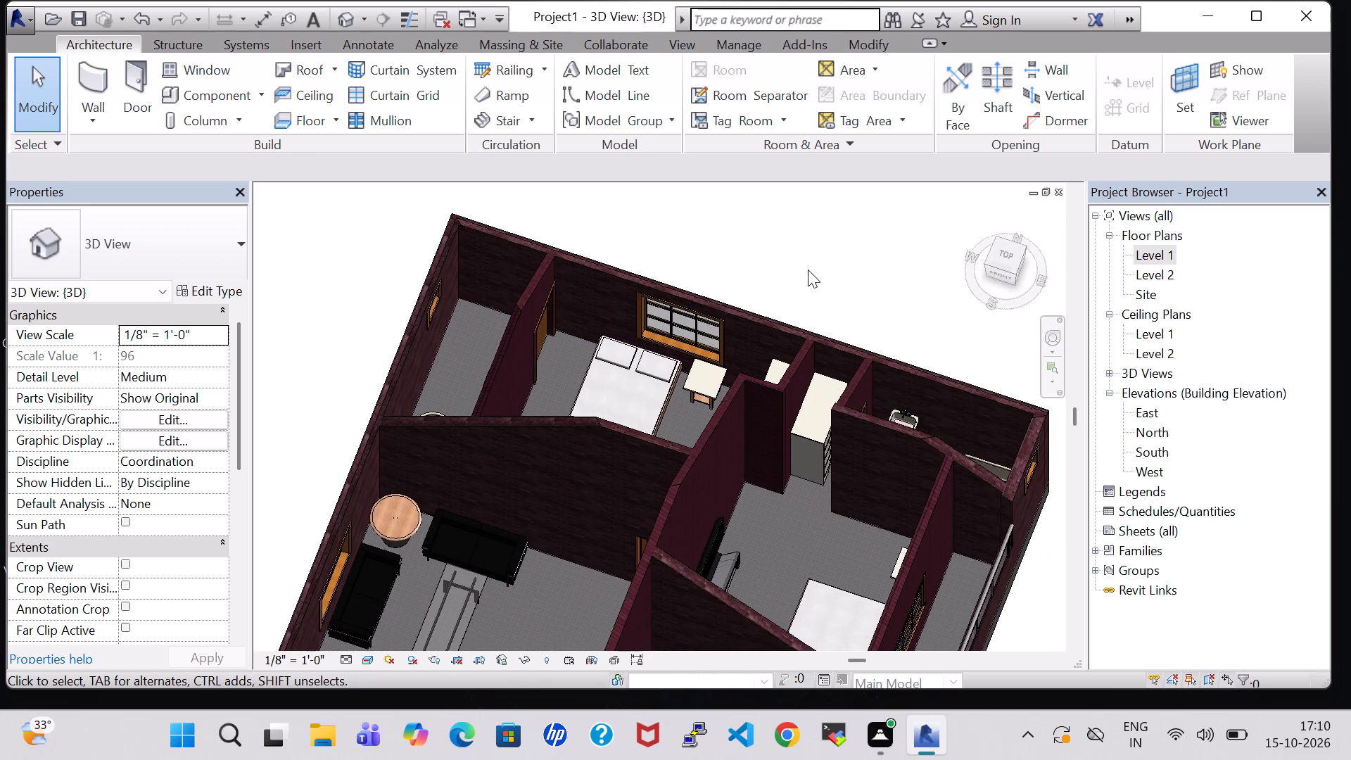
In the Level 1 floor plan, load the Shelving family from the Furniture Storage folder for placement as a component.
{"action": "double_click", "coordinate": [1167, 248]}
{"action": "scroll", "coordinate": [884, 324], "scroll_direction": "down", "scroll_amount": 1}
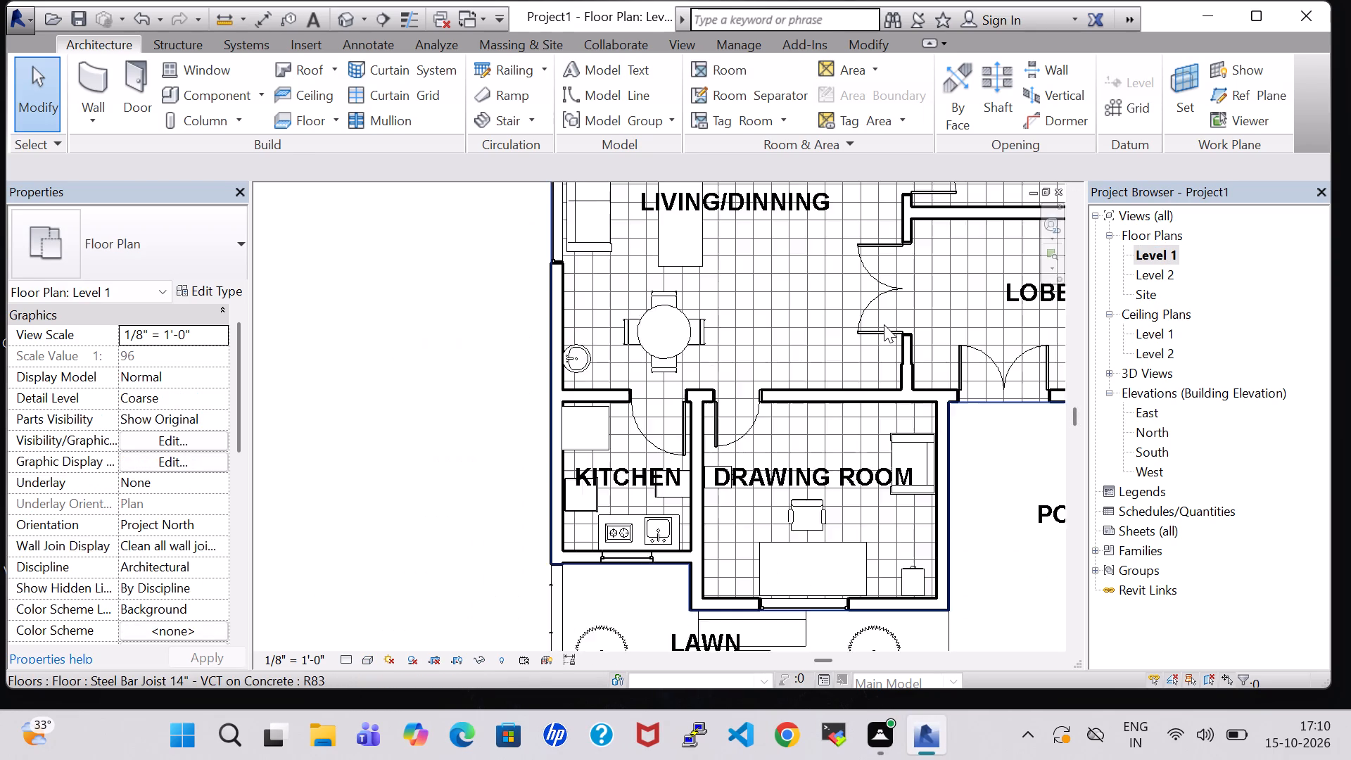
{"action": "scroll", "coordinate": [884, 324], "scroll_direction": "down", "scroll_amount": 1}
{"action": "middle_click_drag", "start_coordinate": [884, 324], "coordinate": [593, 322]}
{"action": "scroll", "coordinate": [593, 322], "scroll_direction": "down", "scroll_amount": 1}
{"action": "left_click", "coordinate": [182, 97]}
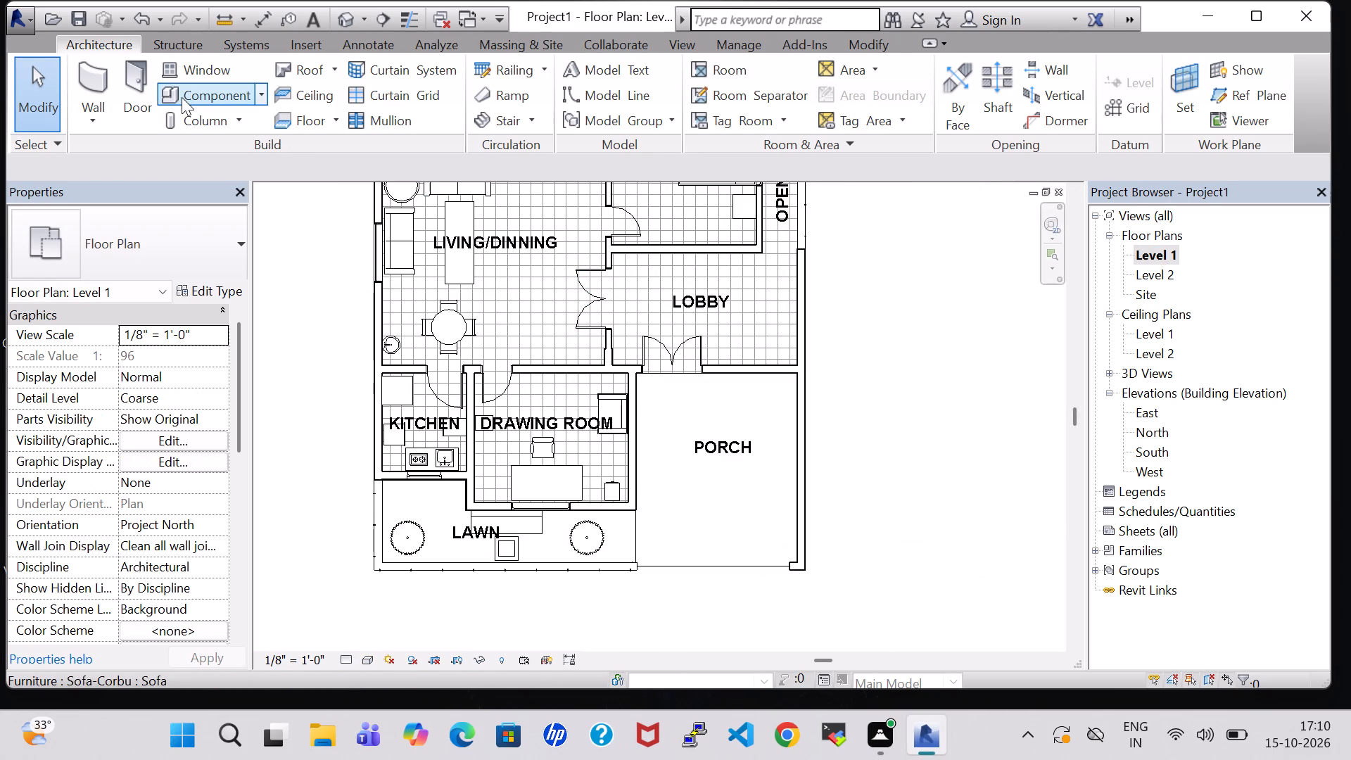
{"action": "left_click", "coordinate": [856, 105]}
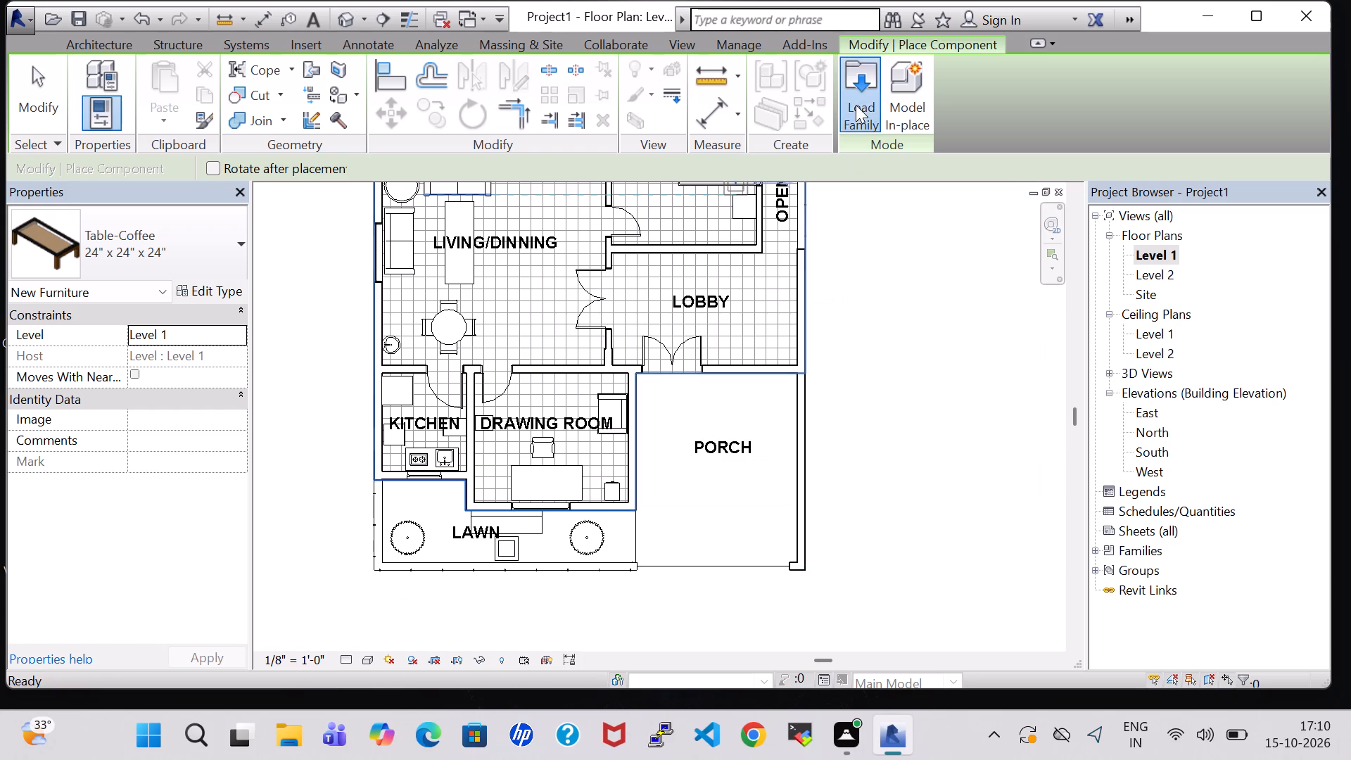
{"action": "scroll", "coordinate": [758, 305], "scroll_direction": "down", "scroll_amount": 1}
{"action": "double_click", "coordinate": [766, 289]}
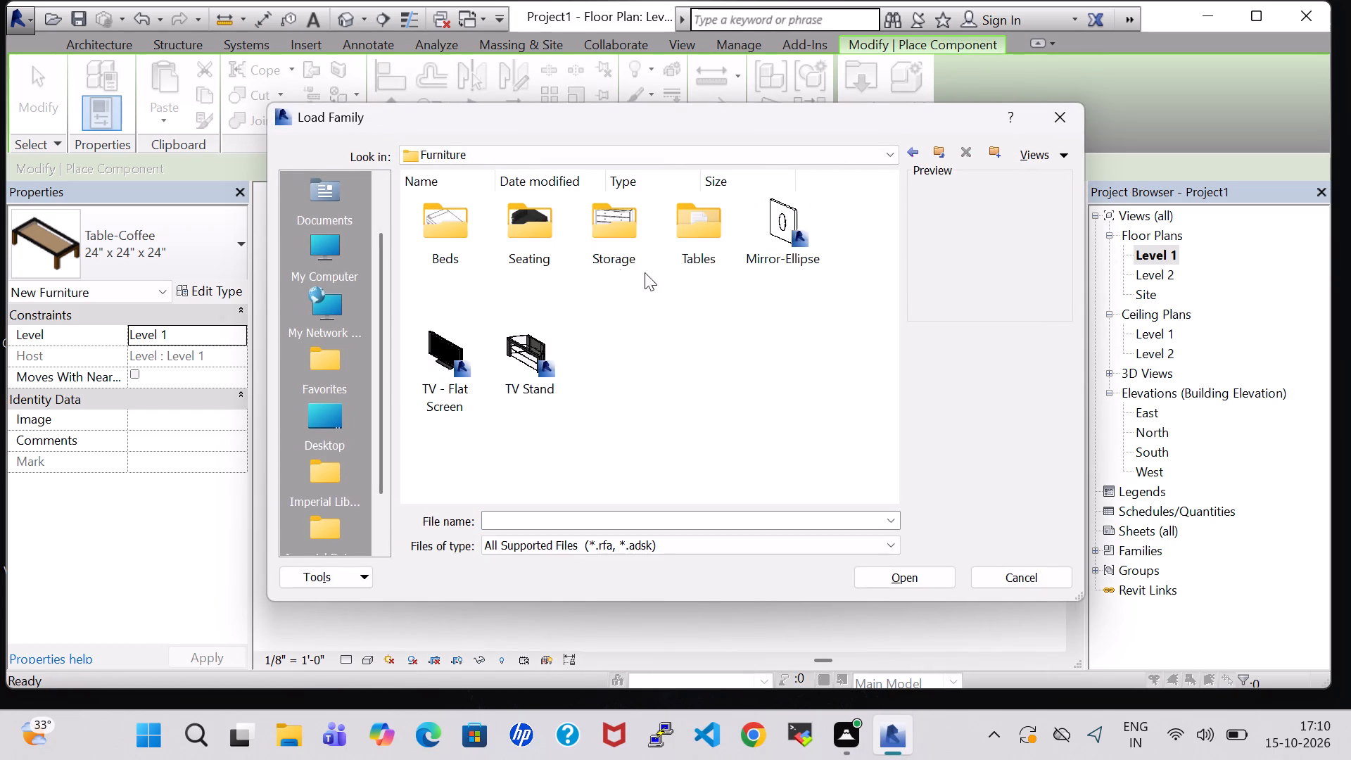
{"action": "double_click", "coordinate": [604, 231]}
{"action": "left_click", "coordinate": [768, 364]}
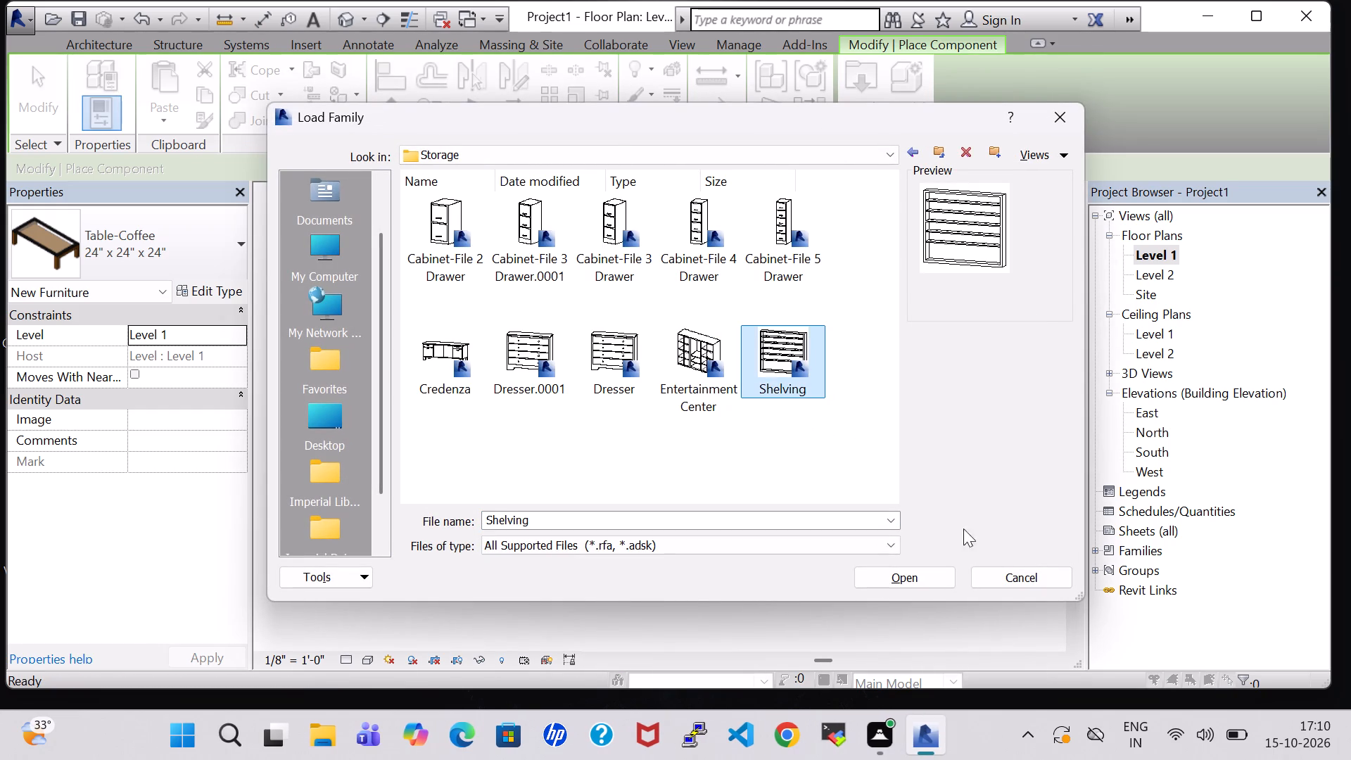
{"action": "left_click", "coordinate": [951, 571]}
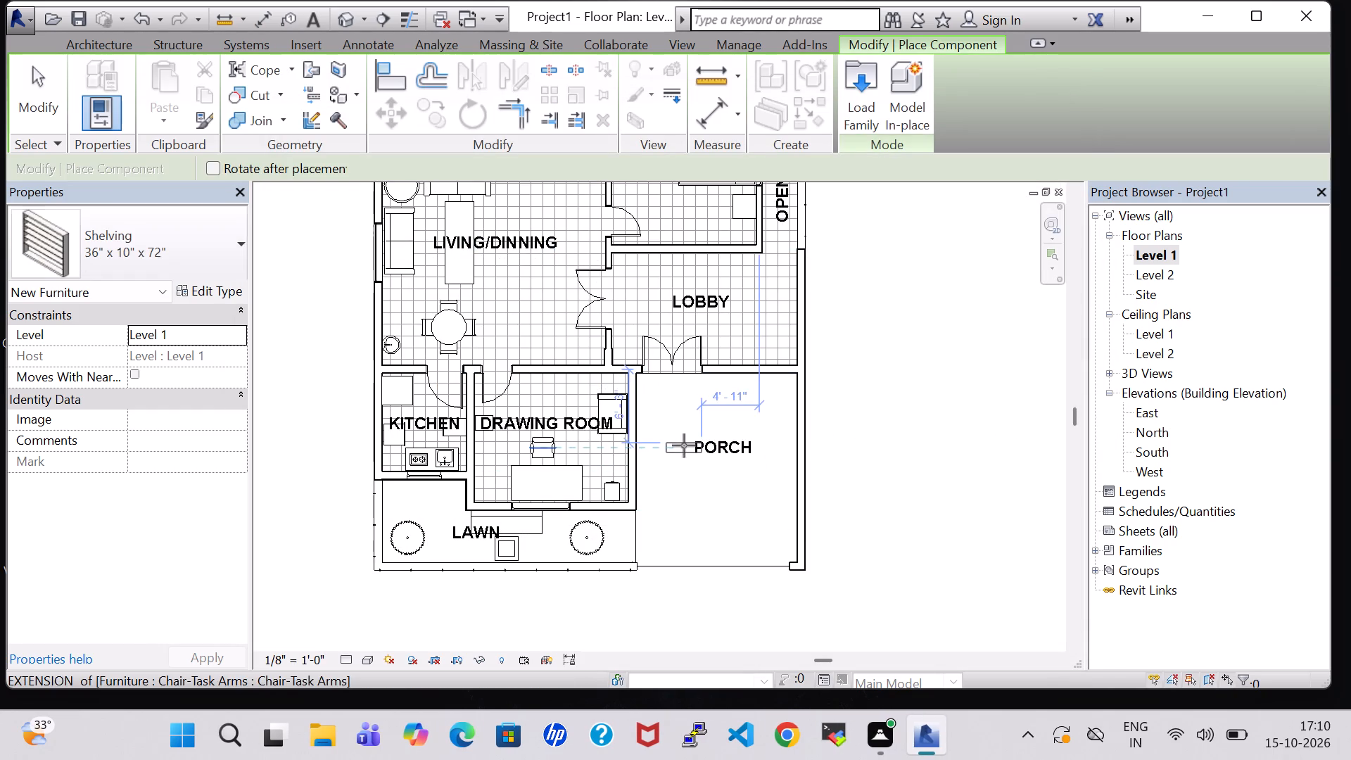
Place two 36" x 10" x 72" shelving units in the porch, one against the drawing room wall and one against the lobby wall.
{"action": "key", "text": "space"}
{"action": "scroll", "coordinate": [631, 422], "scroll_direction": "up", "scroll_amount": 3}
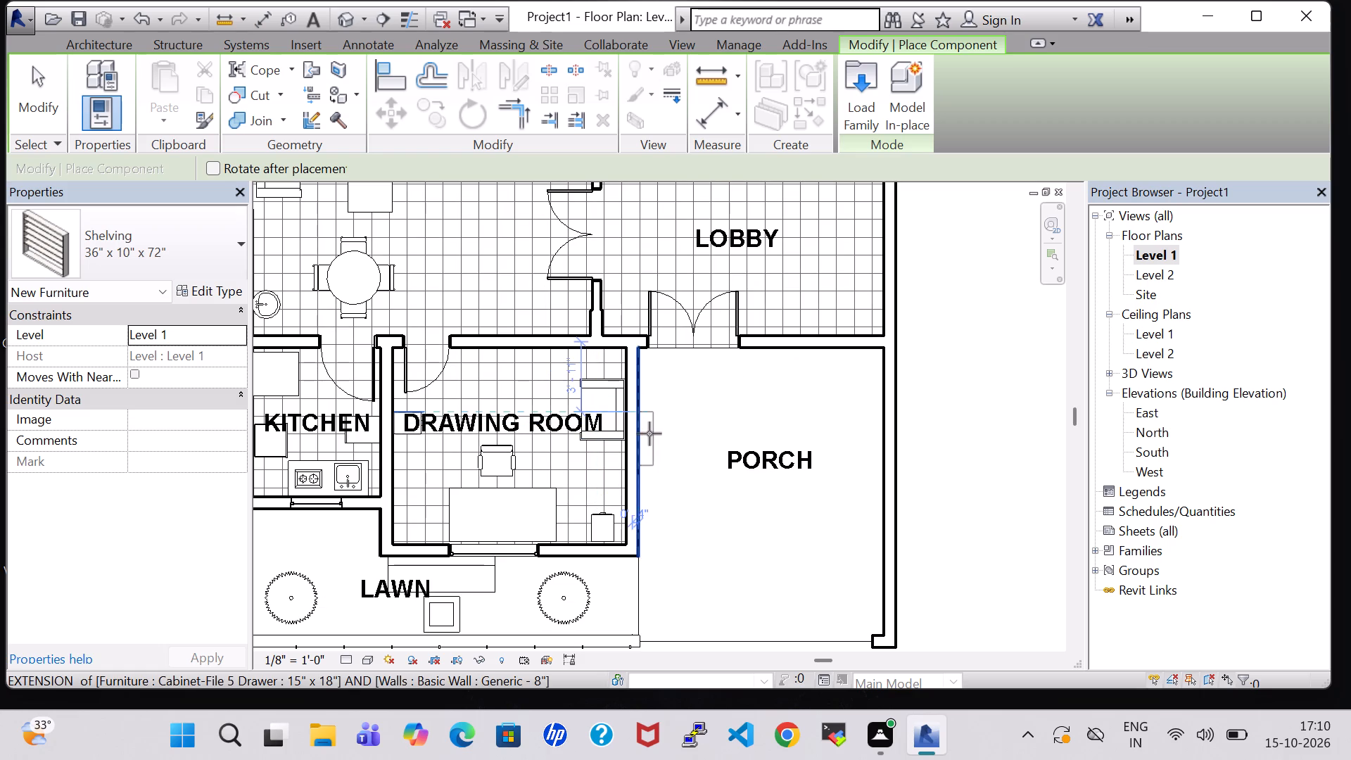
{"action": "left_click", "coordinate": [649, 433]}
{"action": "key", "text": "space"}
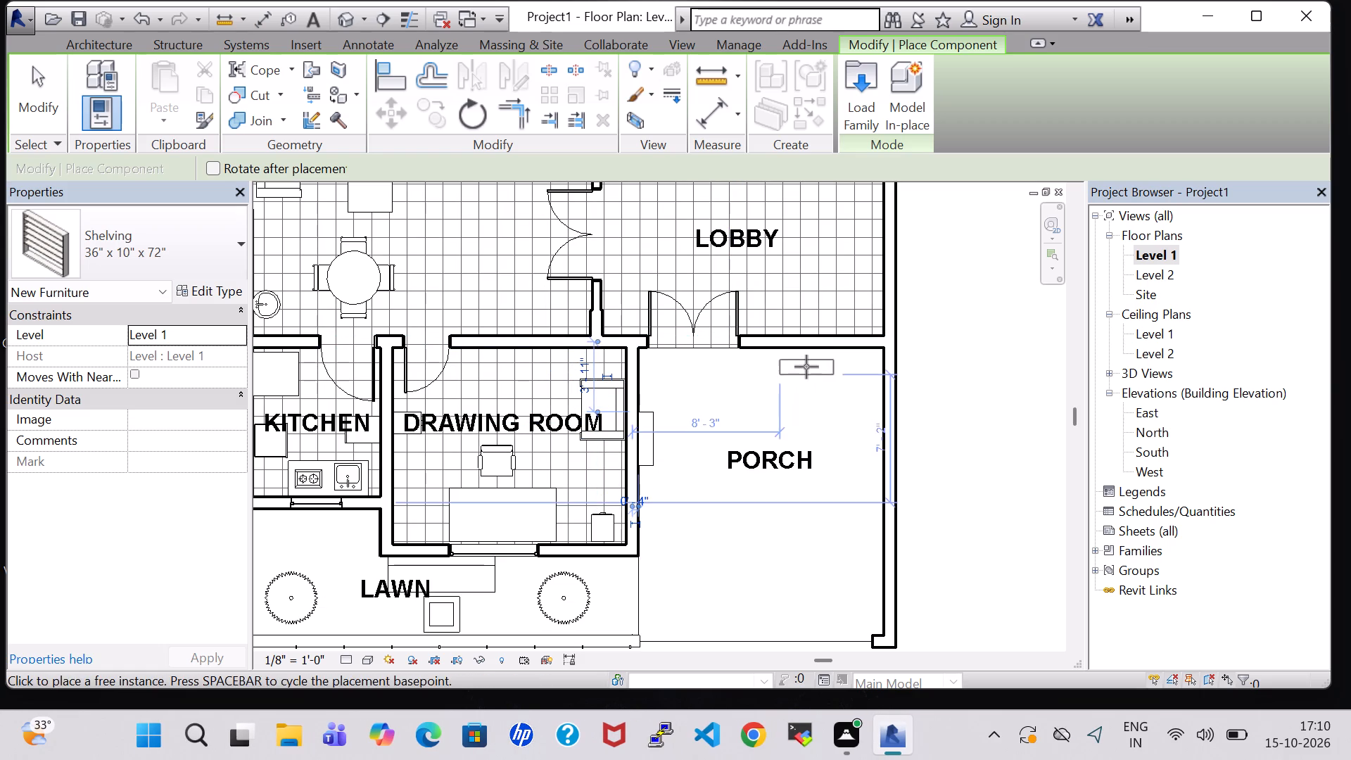
{"action": "left_click", "coordinate": [808, 362]}
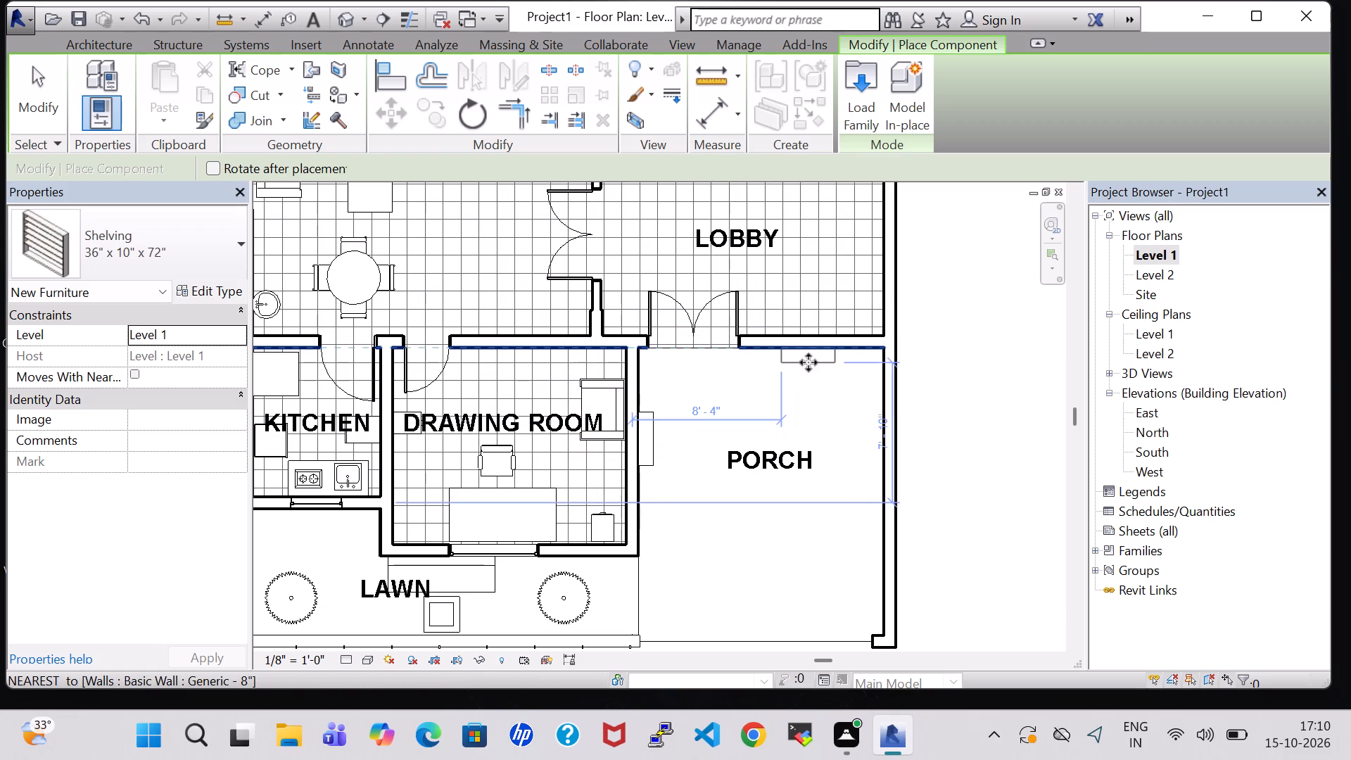
{"action": "key", "text": "Escape"}
{"action": "key", "text": "Escape"}
Load the Chair-Desk family from the Furniture Seating folder for placement as a component.
{"action": "scroll", "coordinate": [937, 318], "scroll_direction": "down", "scroll_amount": 2}
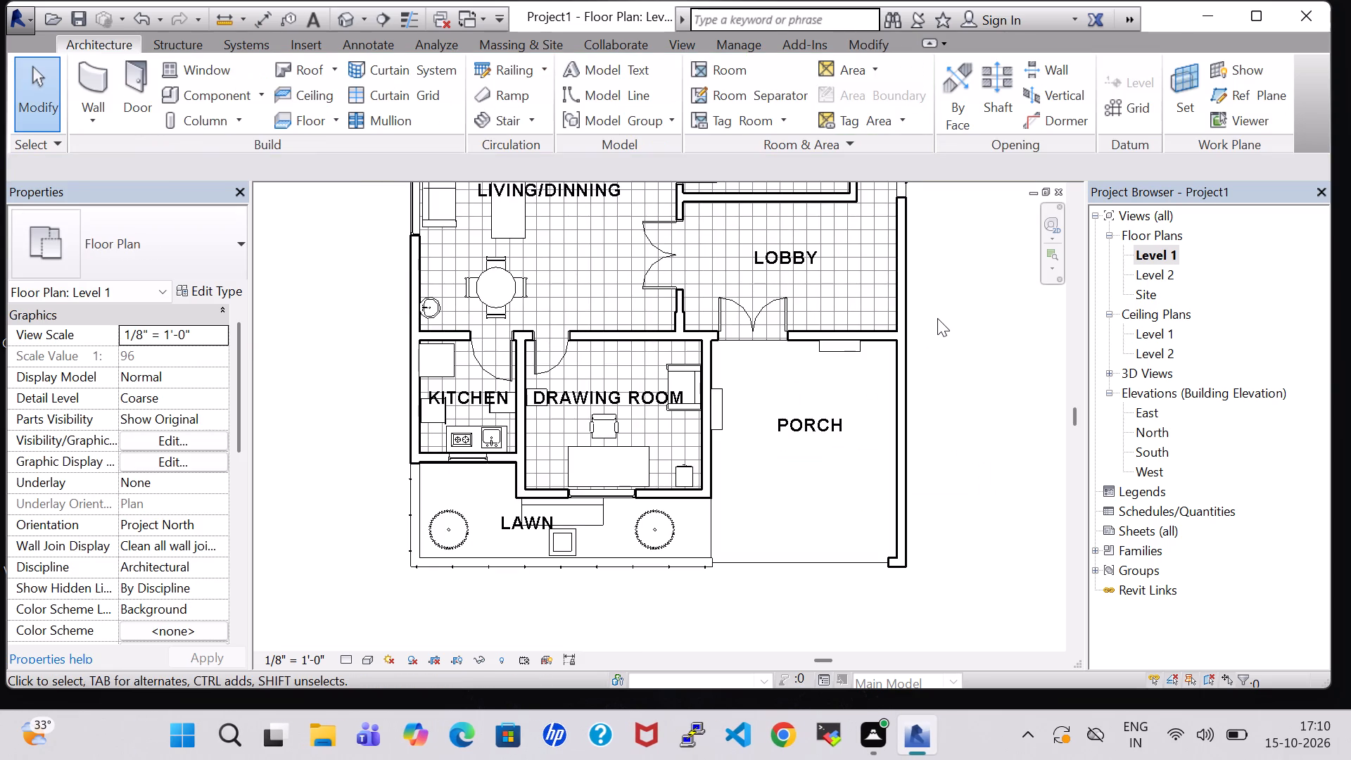
{"action": "middle_click_drag", "start_coordinate": [937, 318], "coordinate": [844, 493]}
{"action": "scroll", "coordinate": [937, 318], "scroll_direction": "down", "scroll_amount": 1}
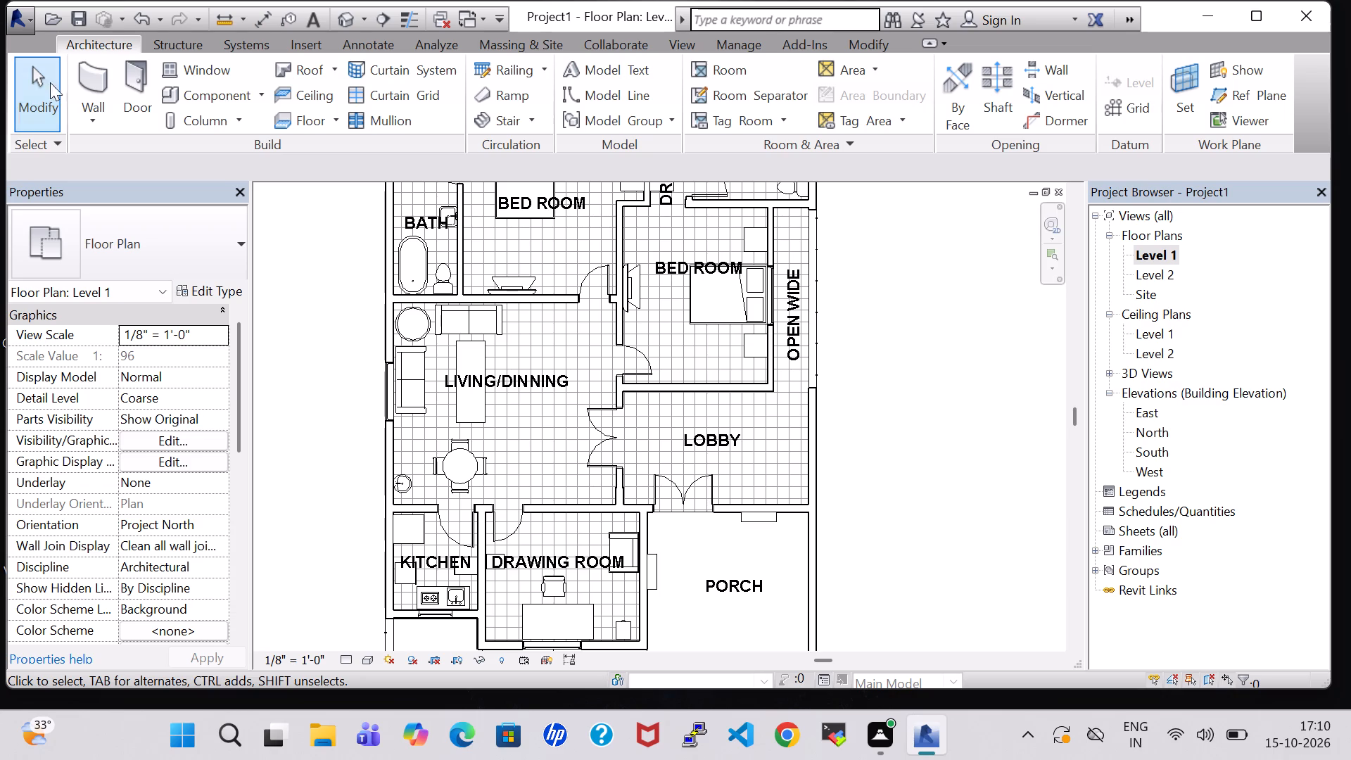
{"action": "left_click", "coordinate": [214, 87]}
{"action": "left_click", "coordinate": [863, 87]}
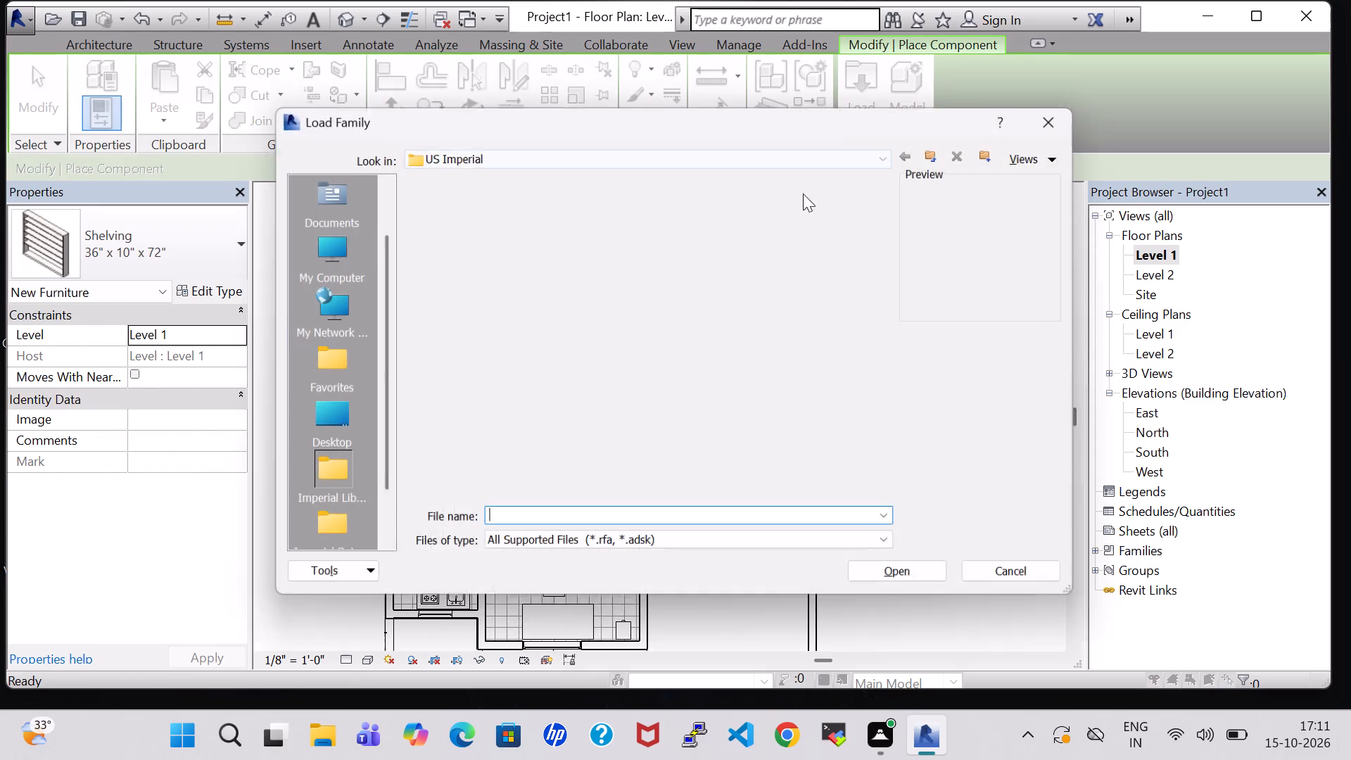
{"action": "scroll", "coordinate": [735, 262], "scroll_direction": "down", "scroll_amount": 1}
{"action": "double_click", "coordinate": [766, 300]}
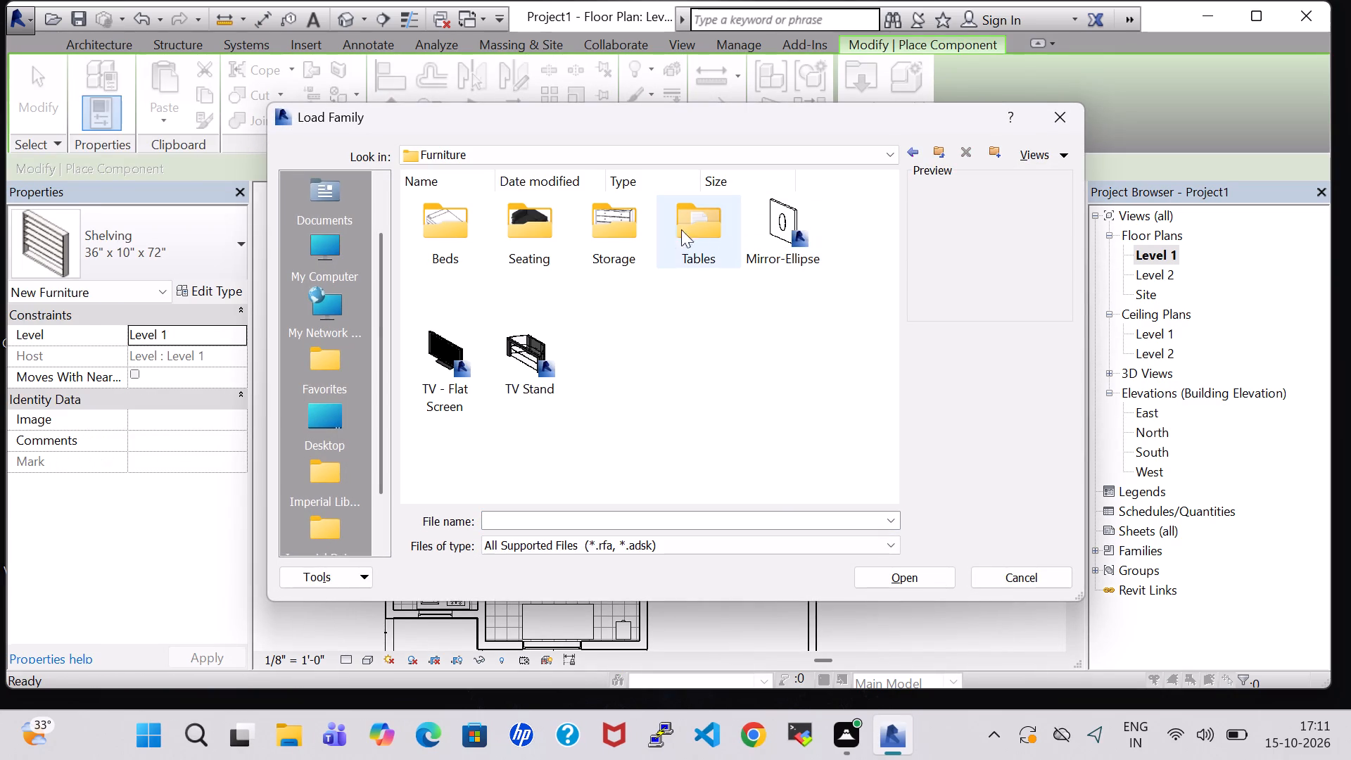
{"action": "double_click", "coordinate": [543, 232]}
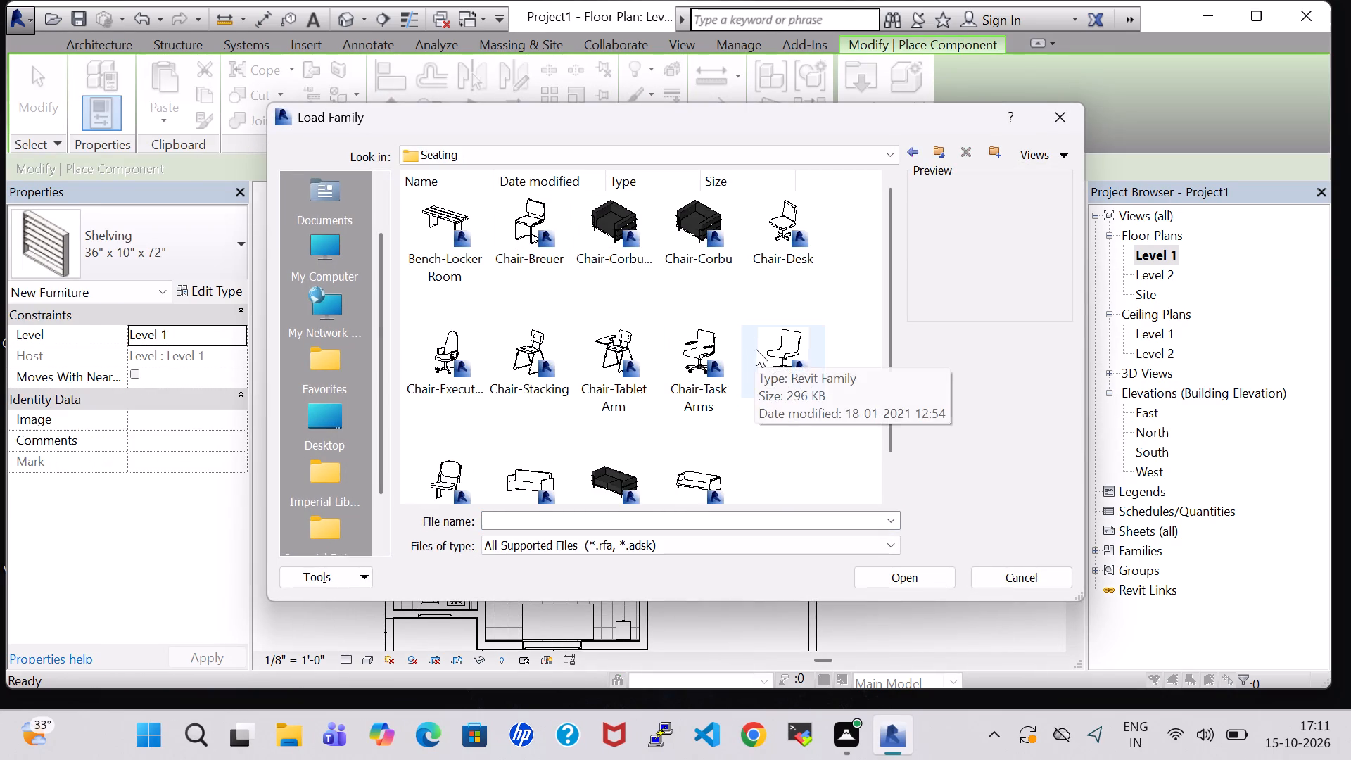
{"action": "scroll", "coordinate": [781, 227], "scroll_direction": "down", "scroll_amount": 1}
{"action": "scroll", "coordinate": [781, 260], "scroll_direction": "up", "scroll_amount": 1}
{"action": "left_click", "coordinate": [777, 222]}
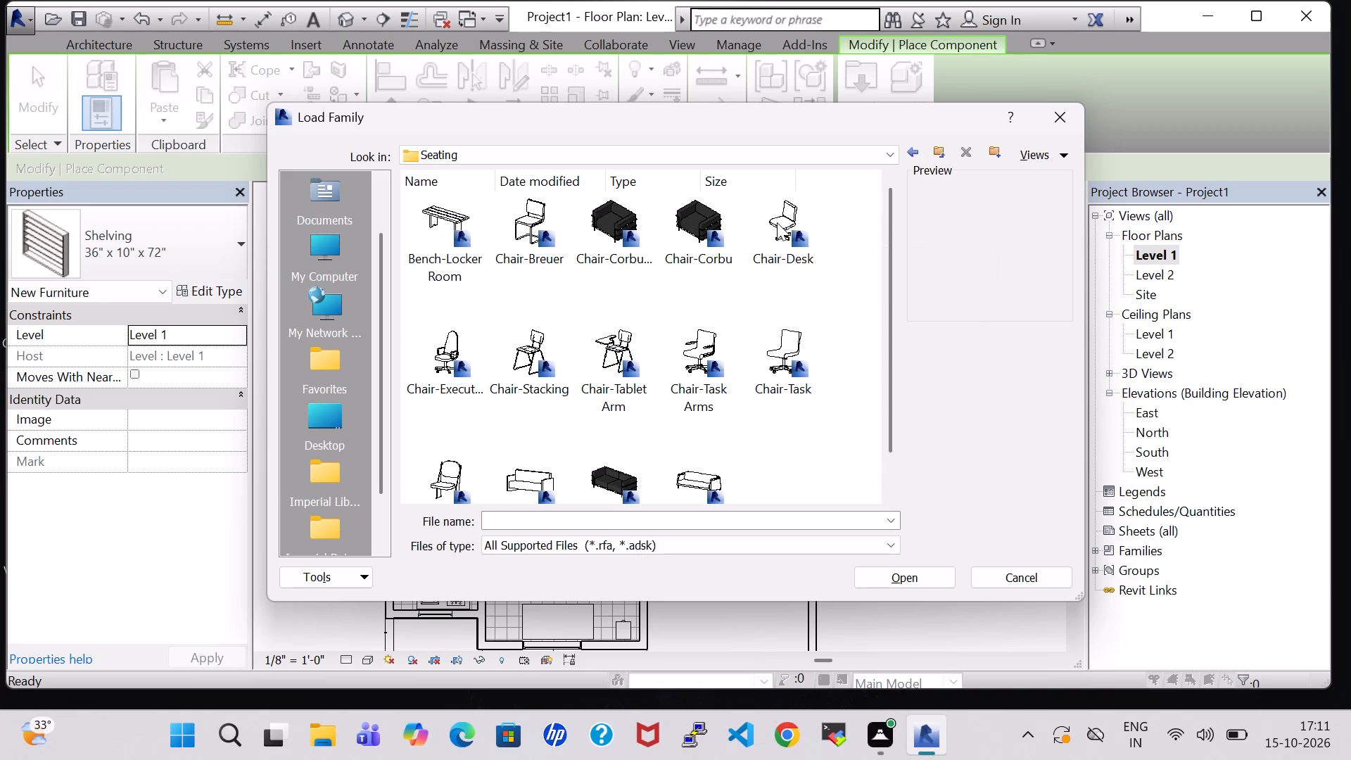
{"action": "left_click", "coordinate": [905, 581]}
Place two rotated desk chairs in the Open Wide passage against the bedroom wall, one near each end of the wall.
{"action": "scroll", "coordinate": [744, 401], "scroll_direction": "up", "scroll_amount": 5}
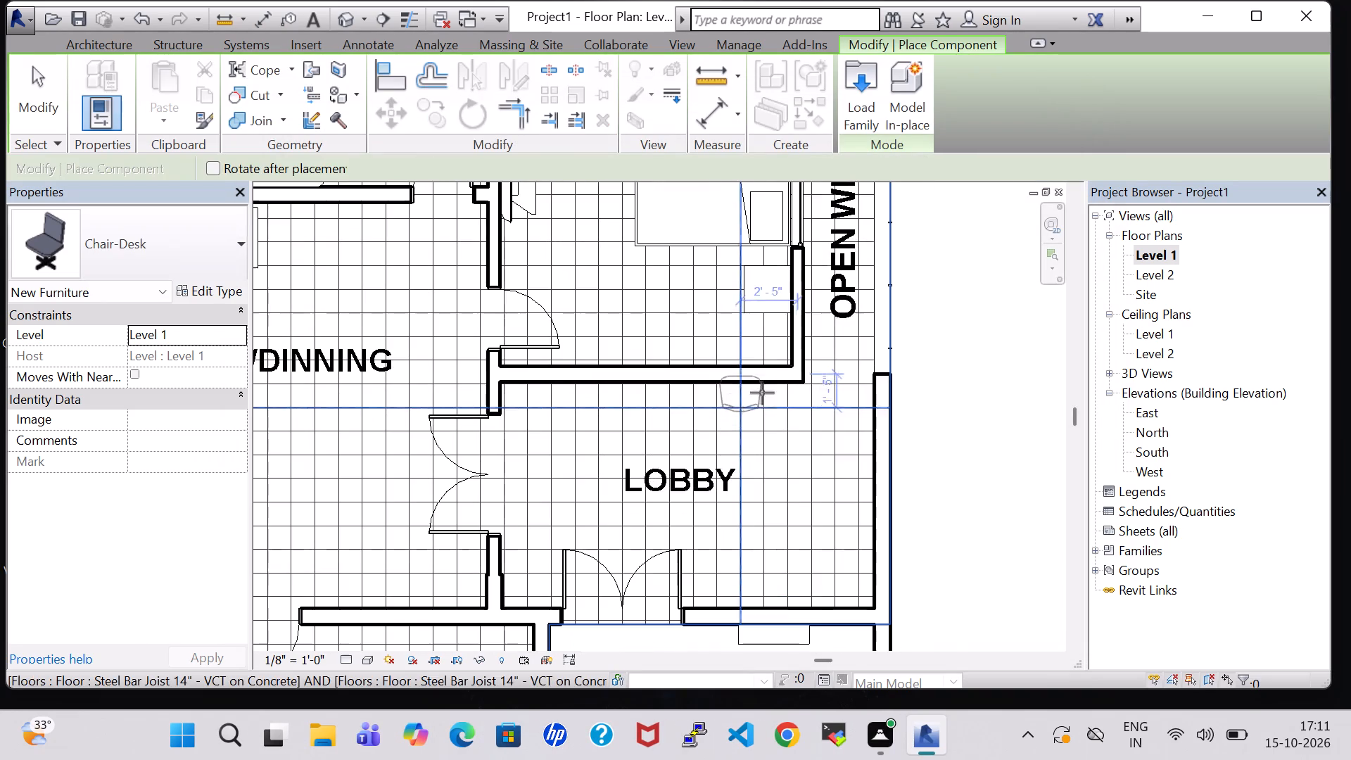
{"action": "key", "text": "space"}
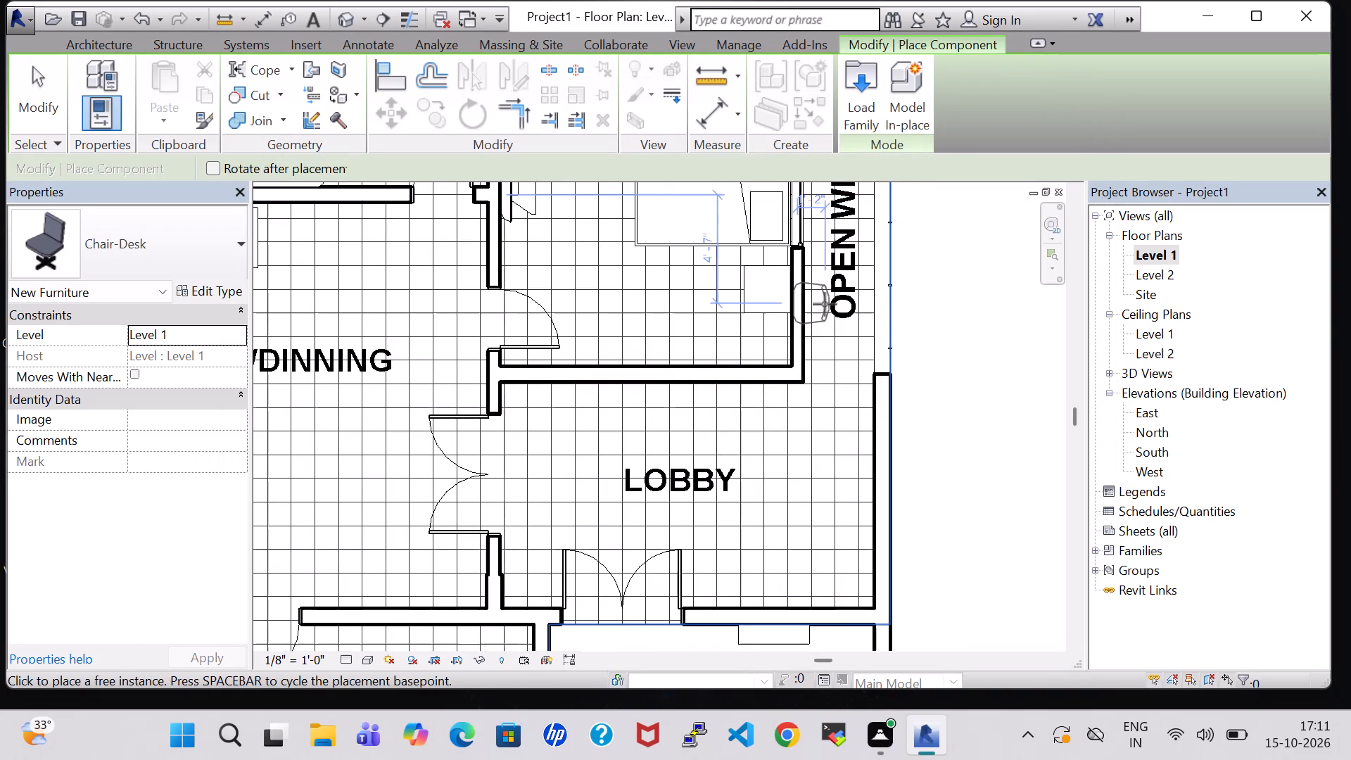
{"action": "key", "text": "space"}
{"action": "key", "text": "space"}
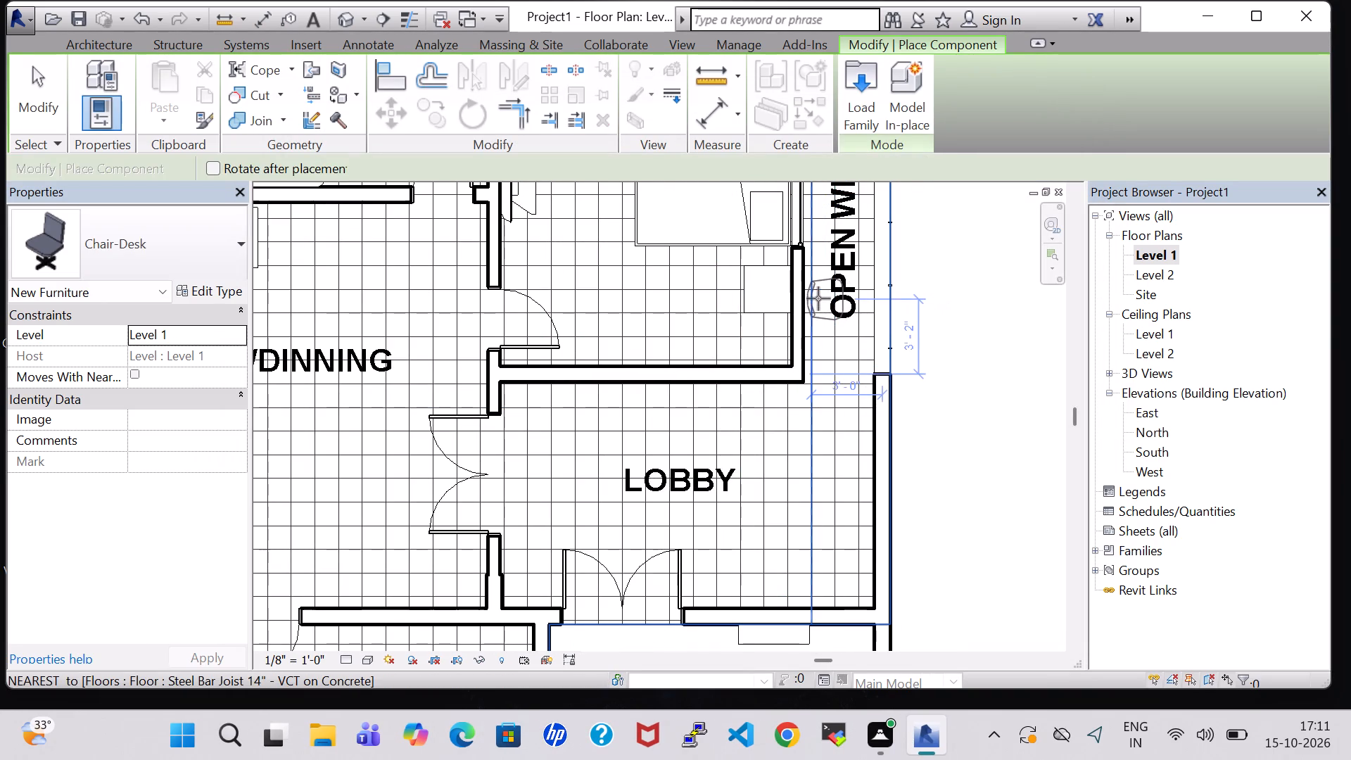
{"action": "left_click", "coordinate": [817, 300]}
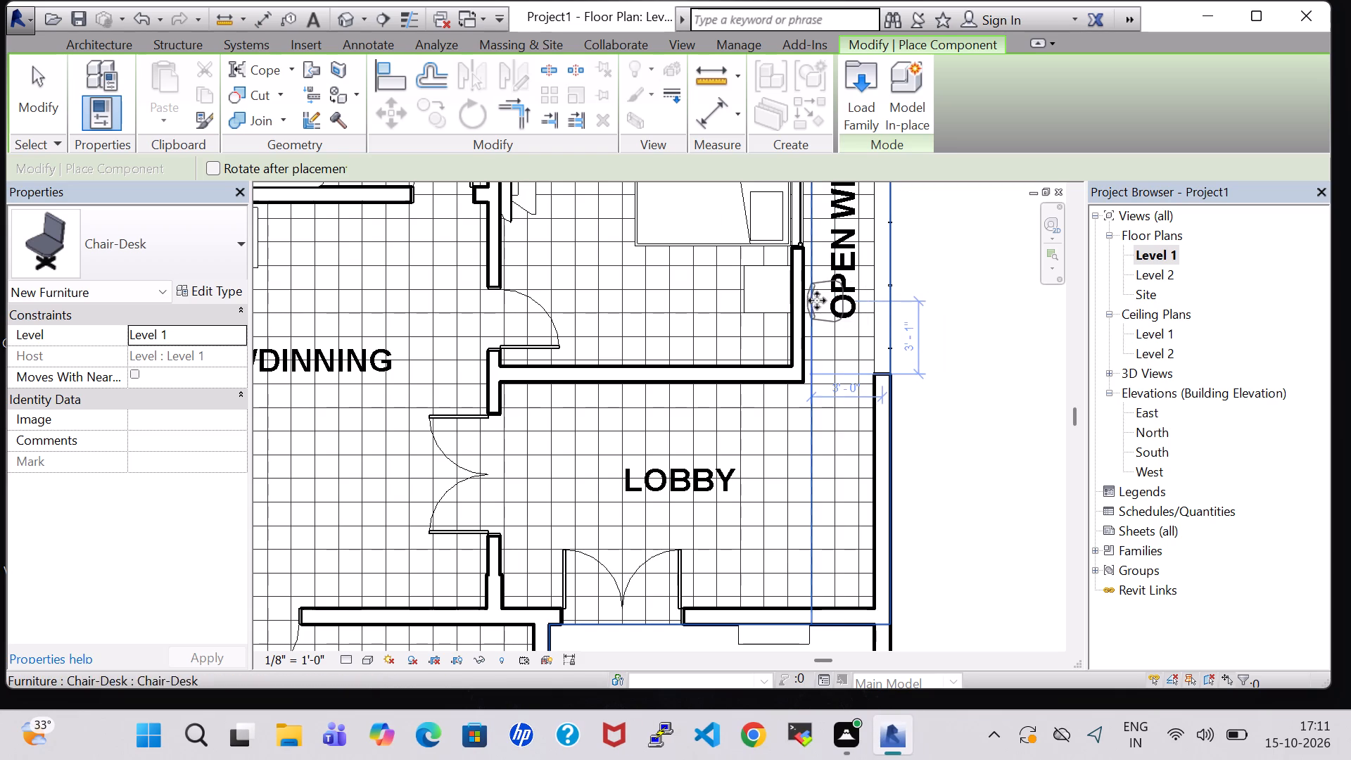
{"action": "middle_click_drag", "start_coordinate": [921, 285], "coordinate": [874, 531]}
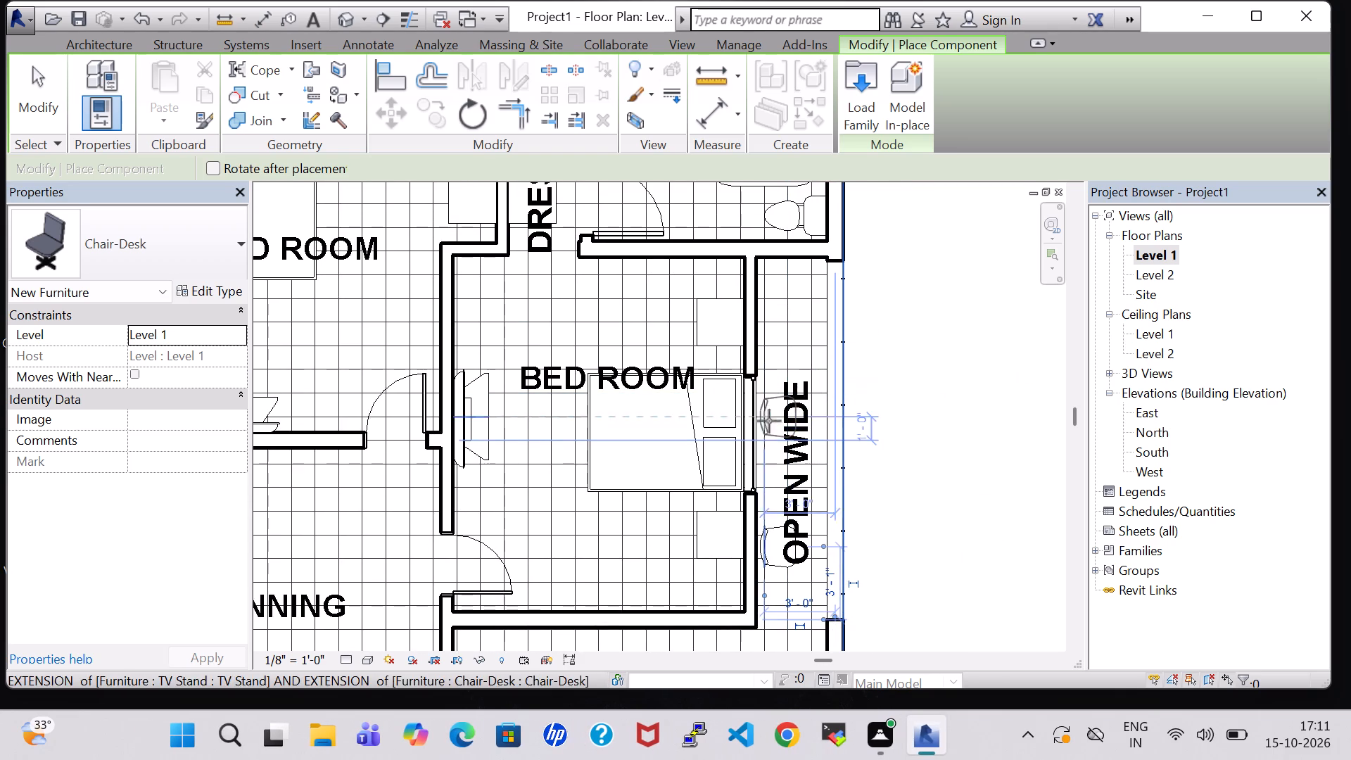
{"action": "left_click", "coordinate": [768, 317]}
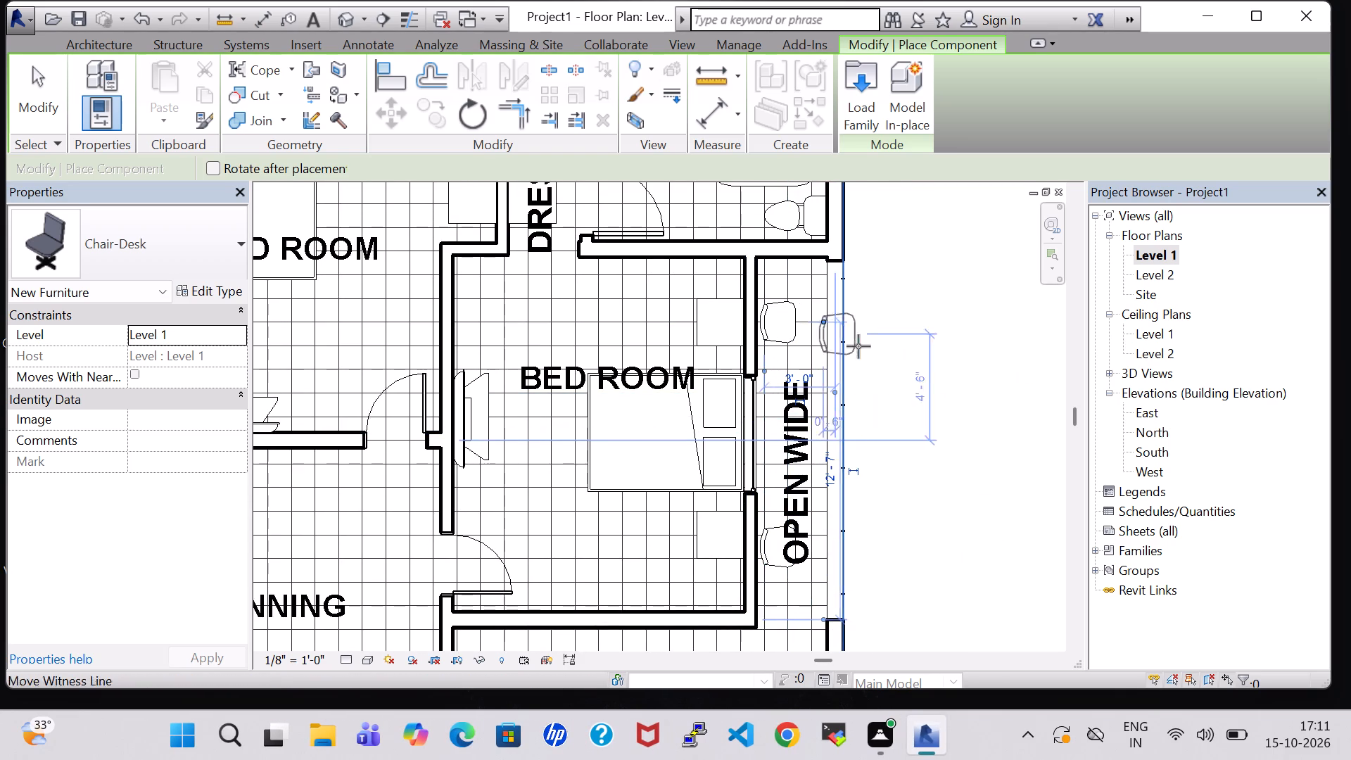
{"action": "key", "text": "Escape"}
{"action": "key", "text": "Escape"}
Begin an Assembled Stair from Level 1 to Level 2 in the Level 1 floor plan.
{"action": "scroll", "coordinate": [869, 353], "scroll_direction": "down", "scroll_amount": 3}
{"action": "middle_click_drag", "start_coordinate": [869, 353], "coordinate": [851, 348]}
{"action": "middle_click_drag", "start_coordinate": [863, 346], "coordinate": [830, 334]}
{"action": "scroll", "coordinate": [830, 334], "scroll_direction": "down", "scroll_amount": 1}
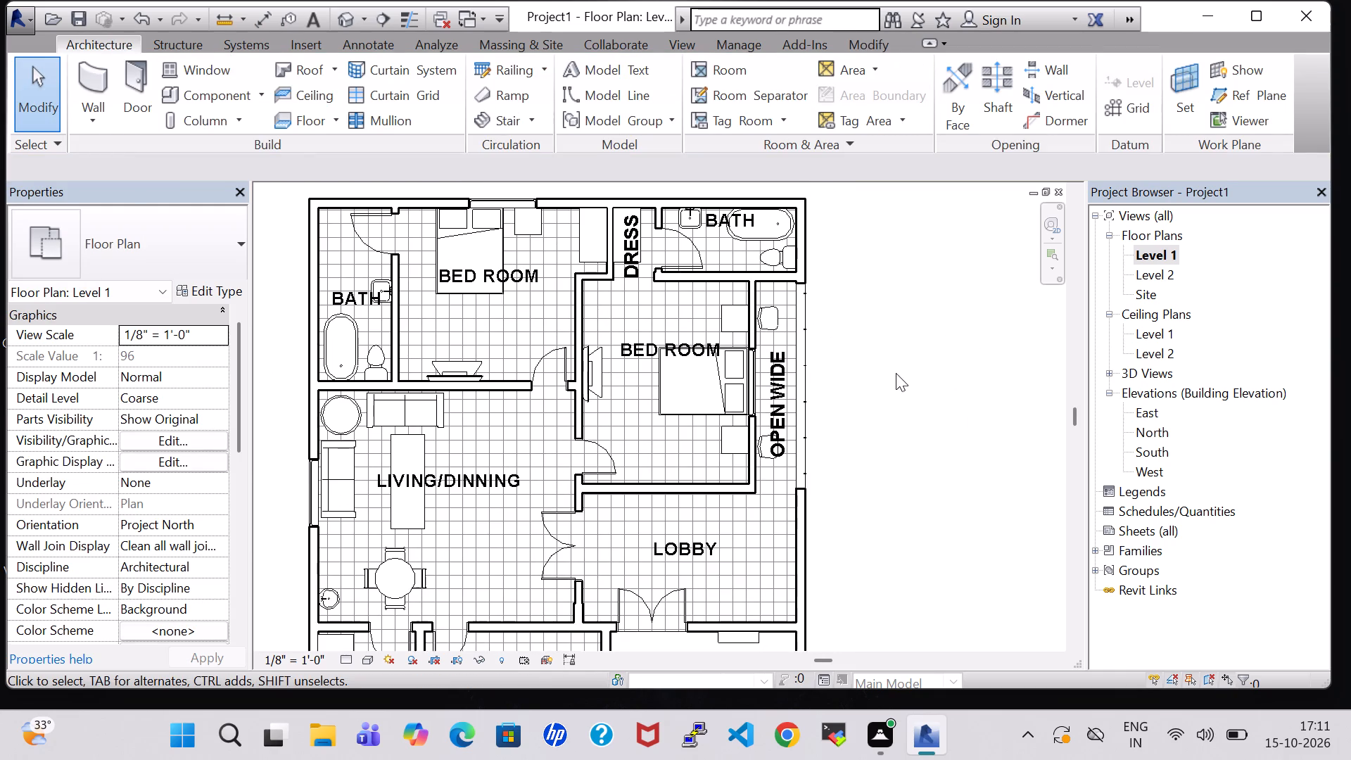
{"action": "middle_click_drag", "start_coordinate": [896, 373], "coordinate": [868, 356]}
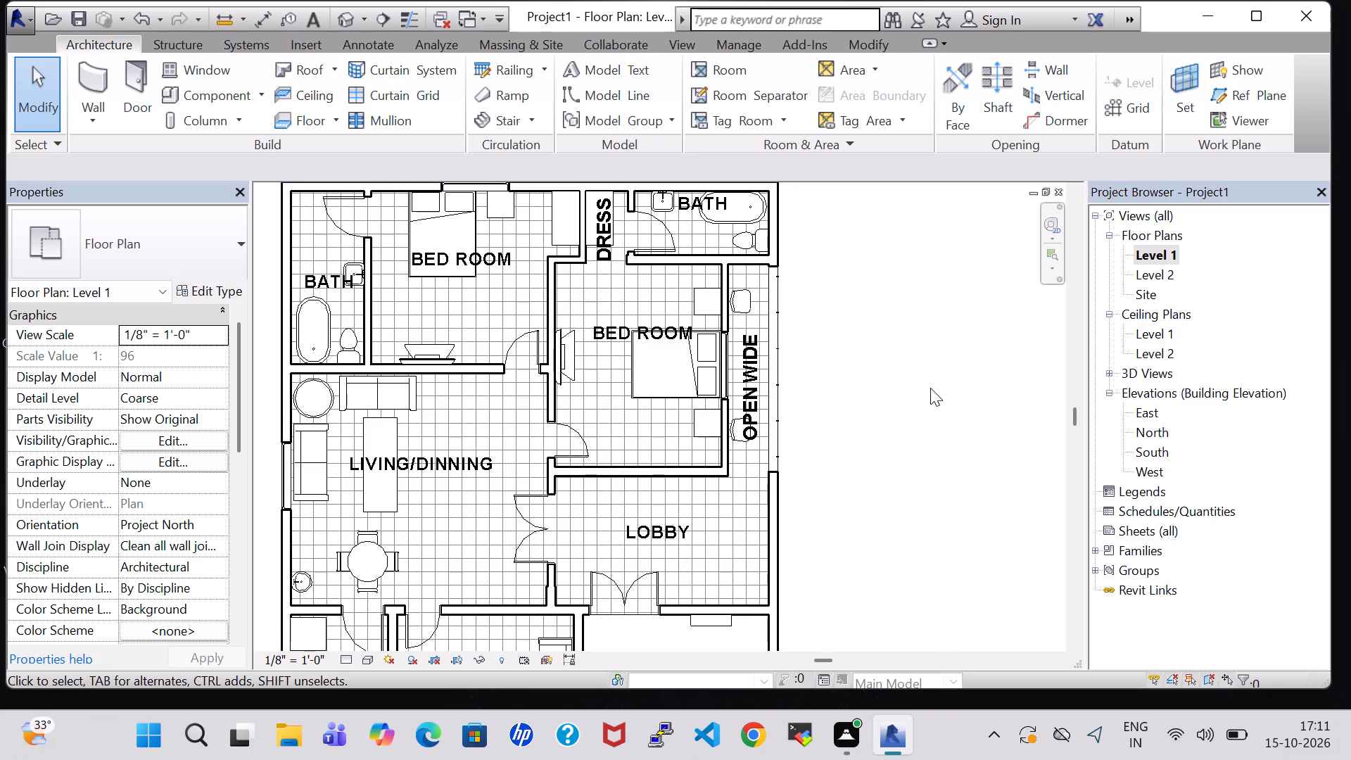
{"action": "scroll", "coordinate": [930, 388], "scroll_direction": "down", "scroll_amount": 2}
{"action": "middle_click_drag", "start_coordinate": [930, 388], "coordinate": [930, 355]}
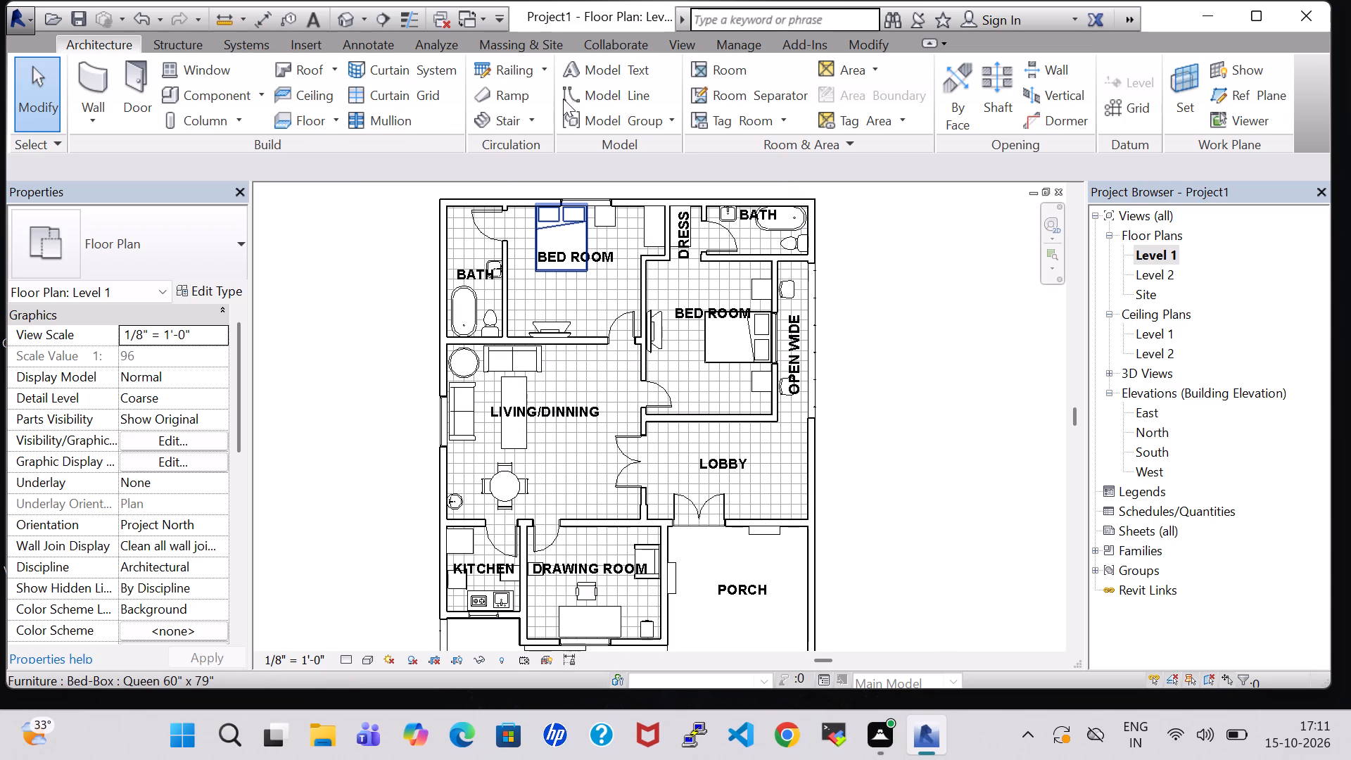
{"action": "left_click", "coordinate": [496, 127]}
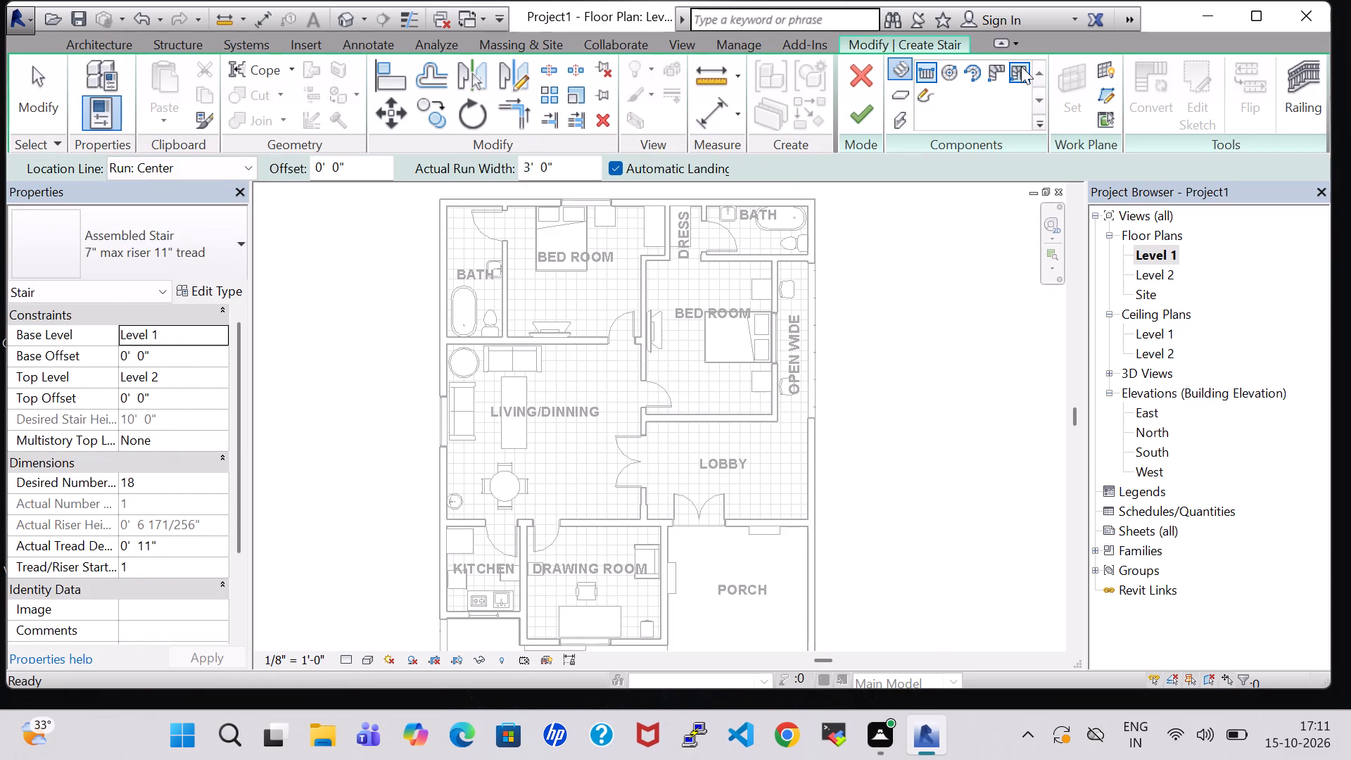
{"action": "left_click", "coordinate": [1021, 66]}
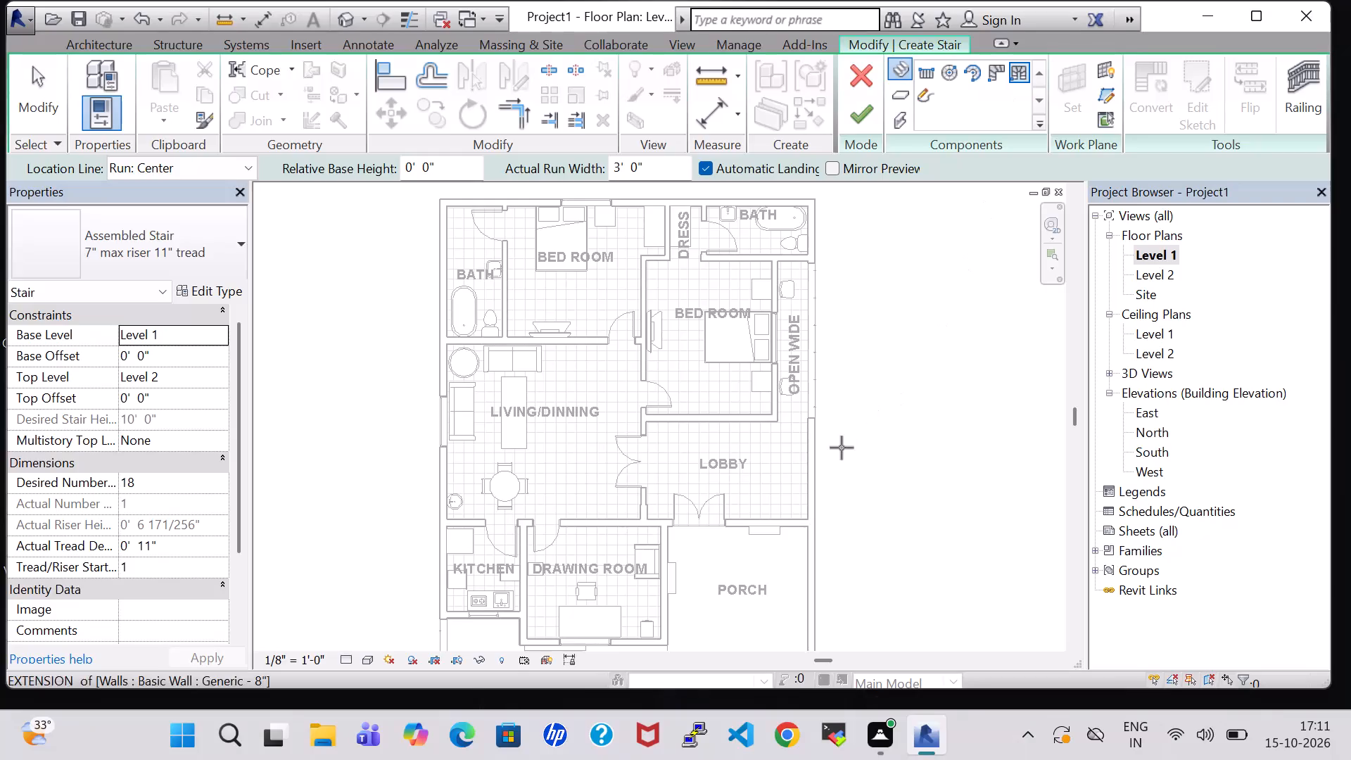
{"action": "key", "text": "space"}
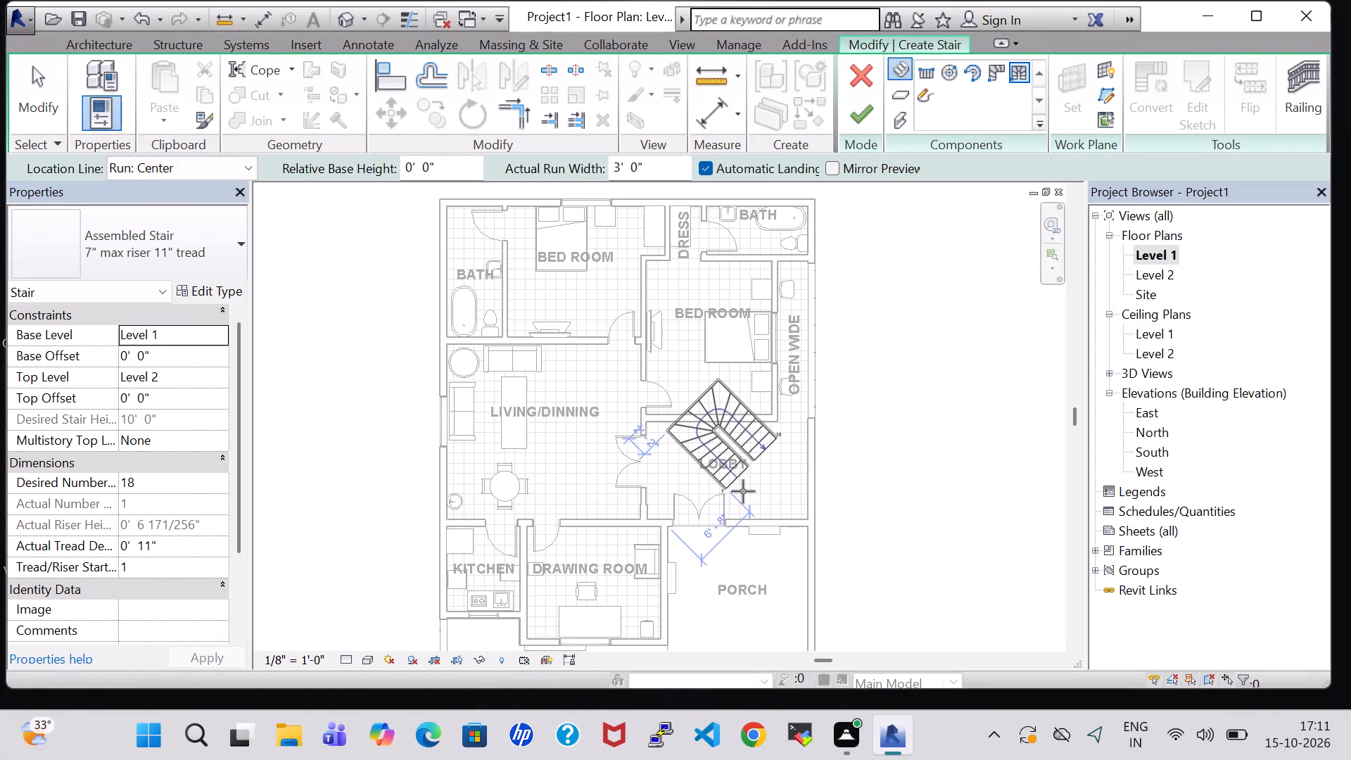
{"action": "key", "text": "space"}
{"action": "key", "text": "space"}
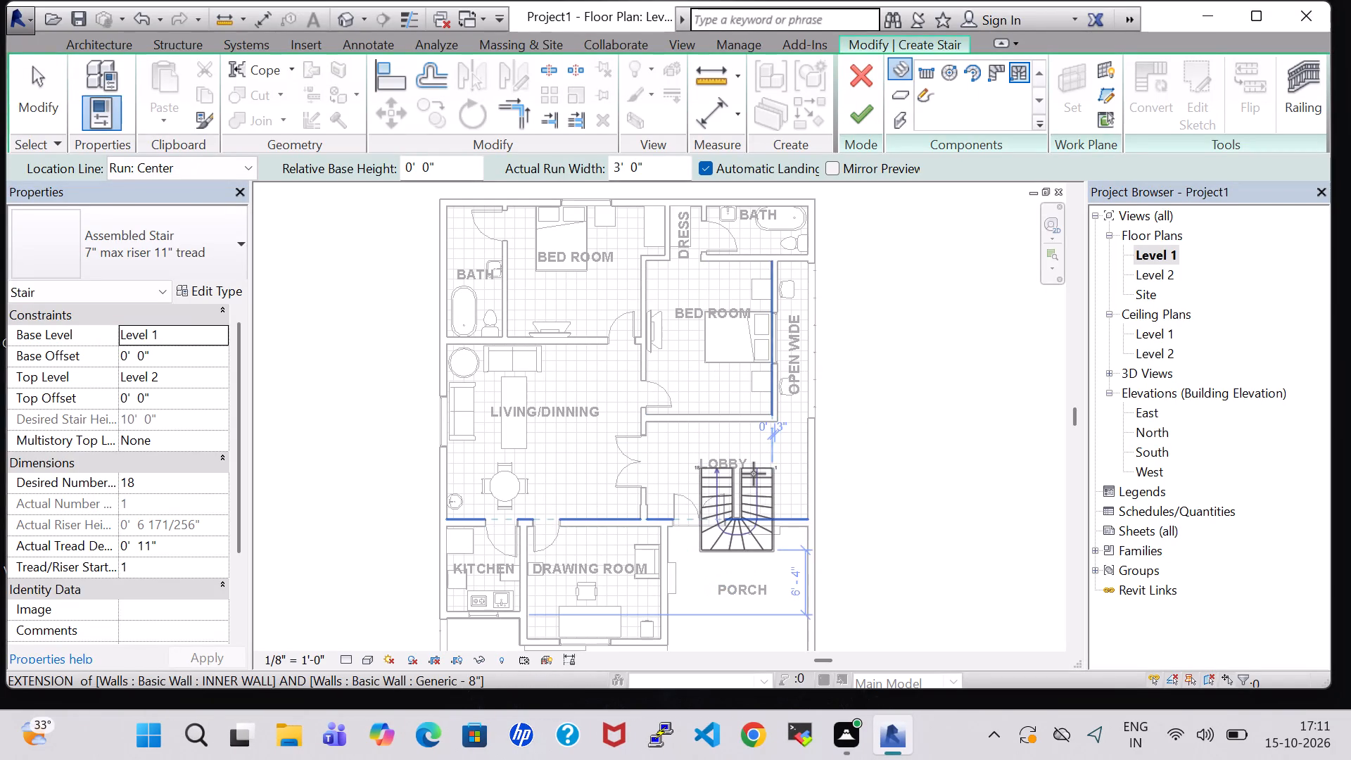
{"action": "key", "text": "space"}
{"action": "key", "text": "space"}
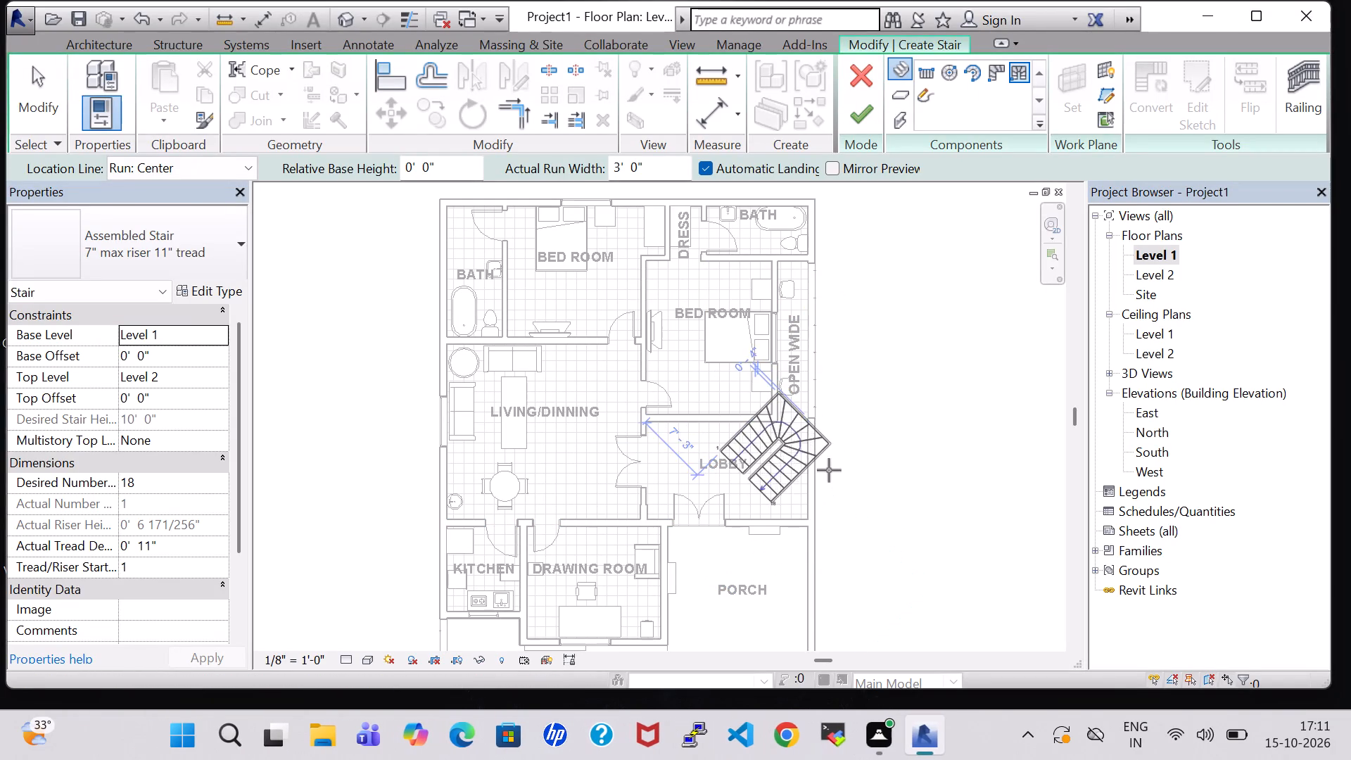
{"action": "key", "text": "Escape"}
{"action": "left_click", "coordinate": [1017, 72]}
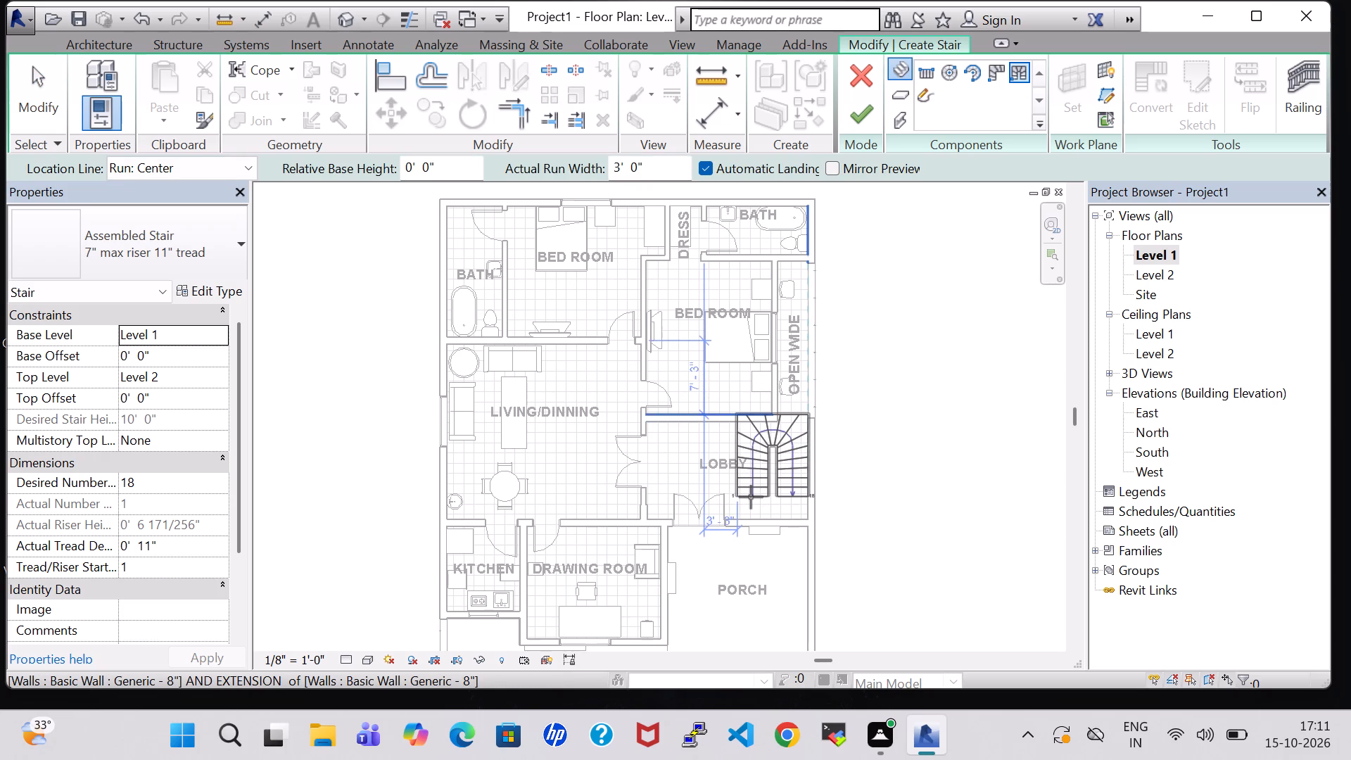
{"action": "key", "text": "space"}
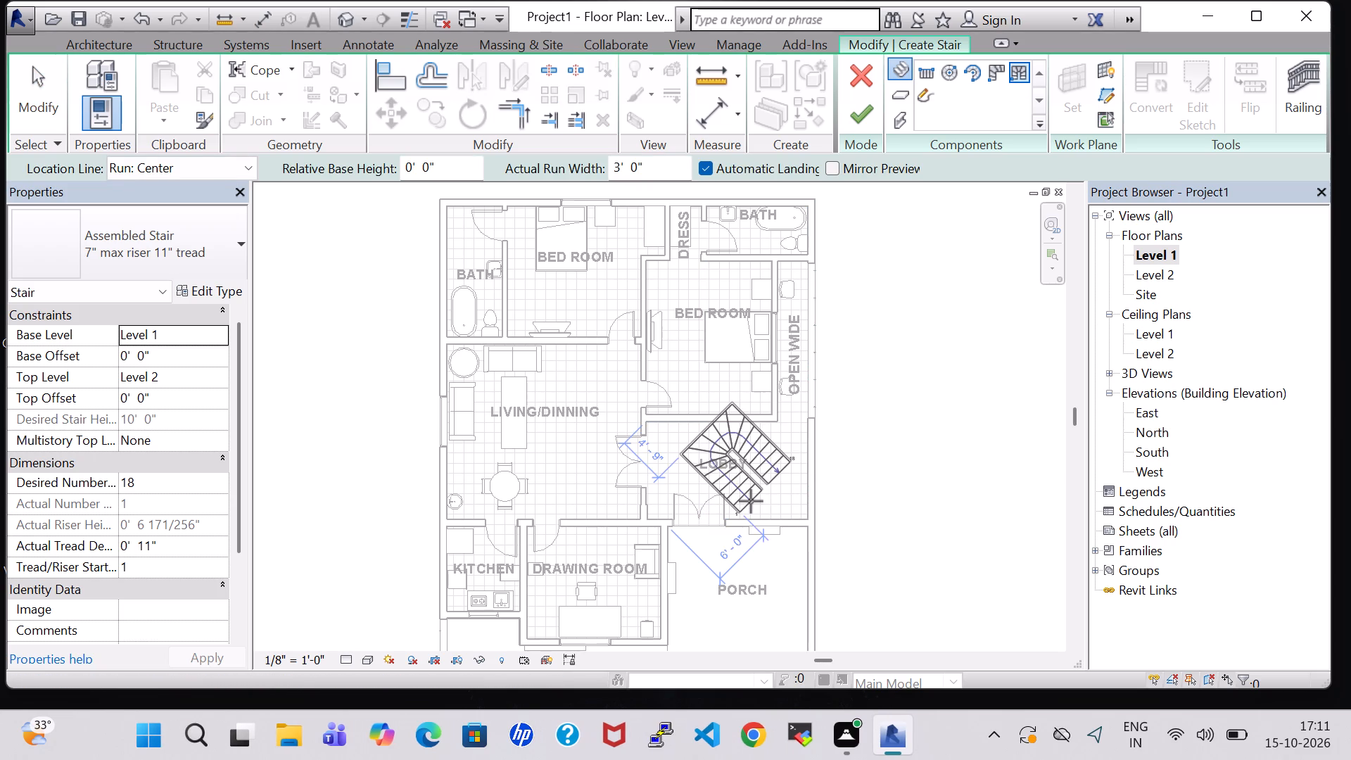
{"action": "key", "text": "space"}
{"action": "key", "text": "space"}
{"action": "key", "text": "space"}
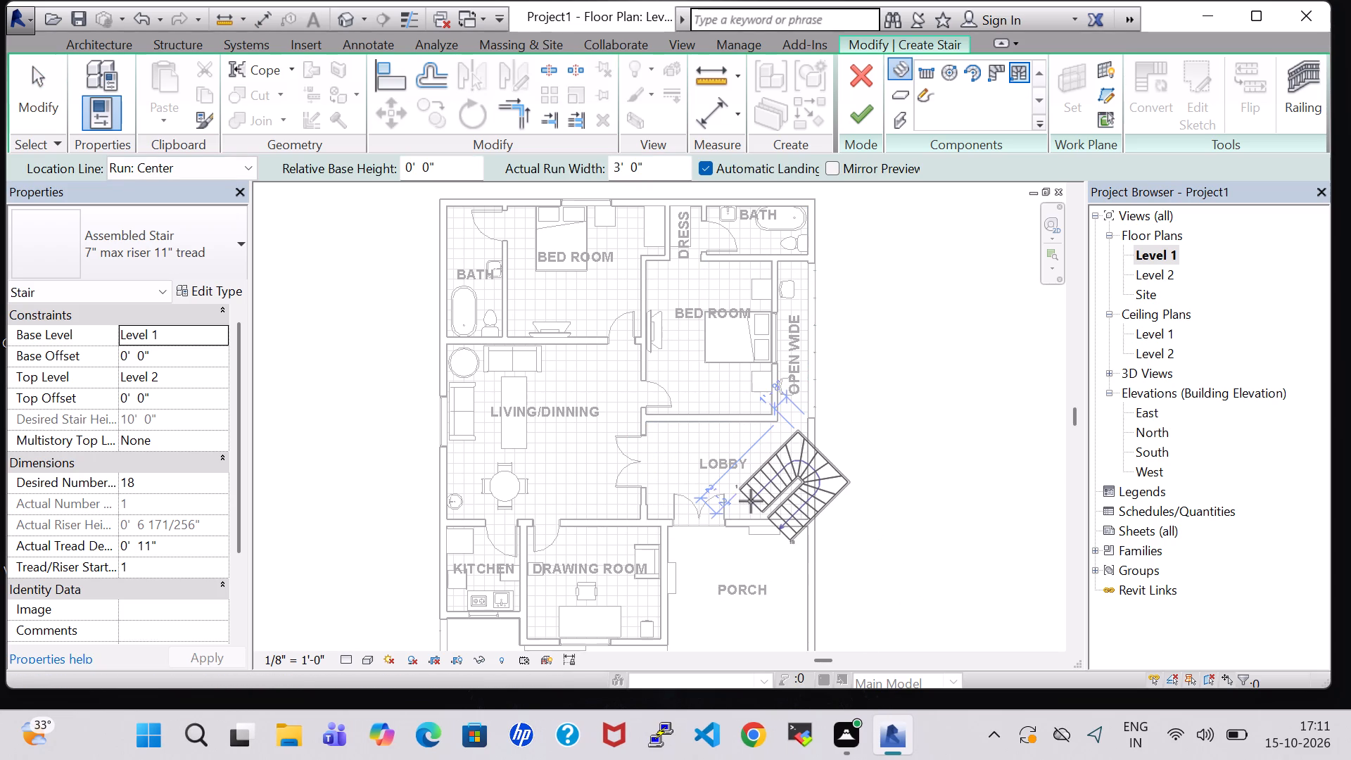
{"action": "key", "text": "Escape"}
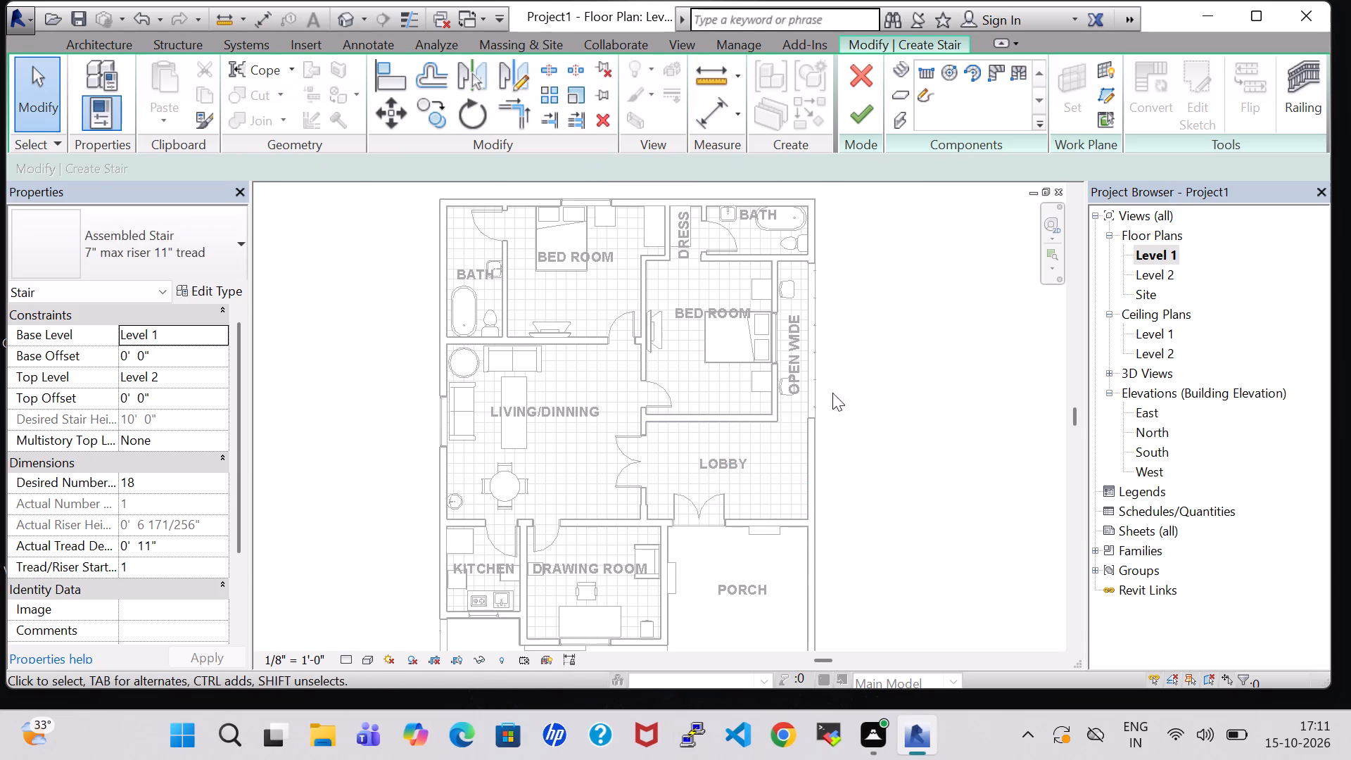
Draw a U-shaped stair in the lobby with two 3' 0" wide straight runs of 6 and 5 risers, joined by an automatic landing at the outer wall.
{"action": "left_click", "coordinate": [918, 64]}
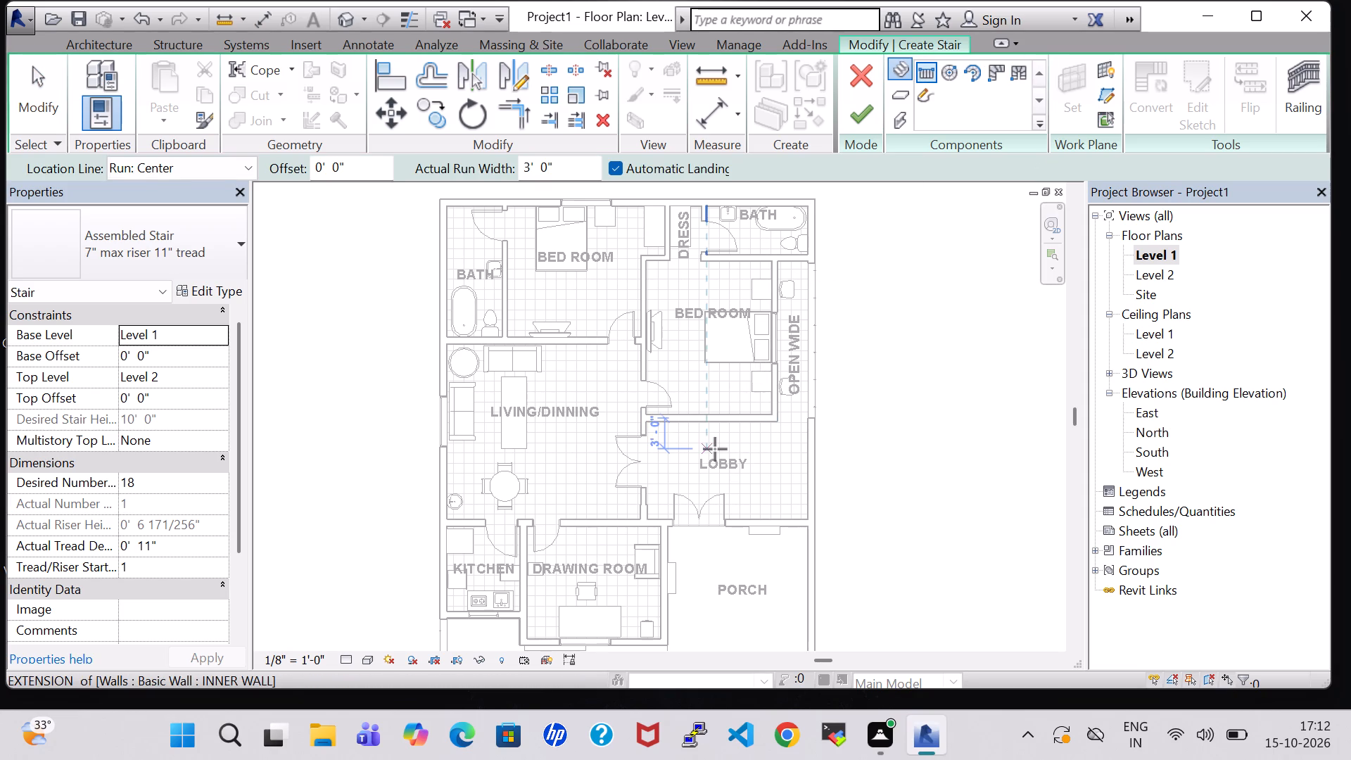
{"action": "left_click", "coordinate": [728, 495]}
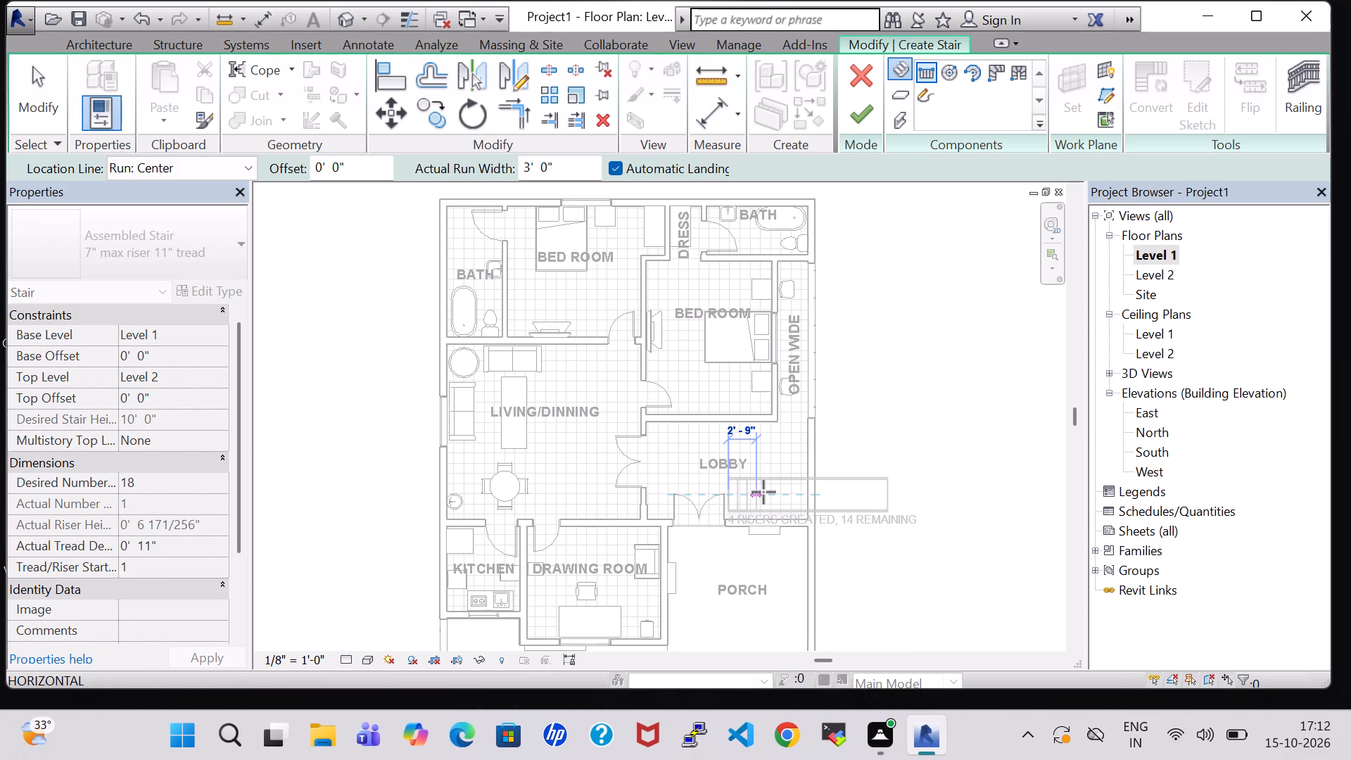
{"action": "left_click", "coordinate": [784, 496]}
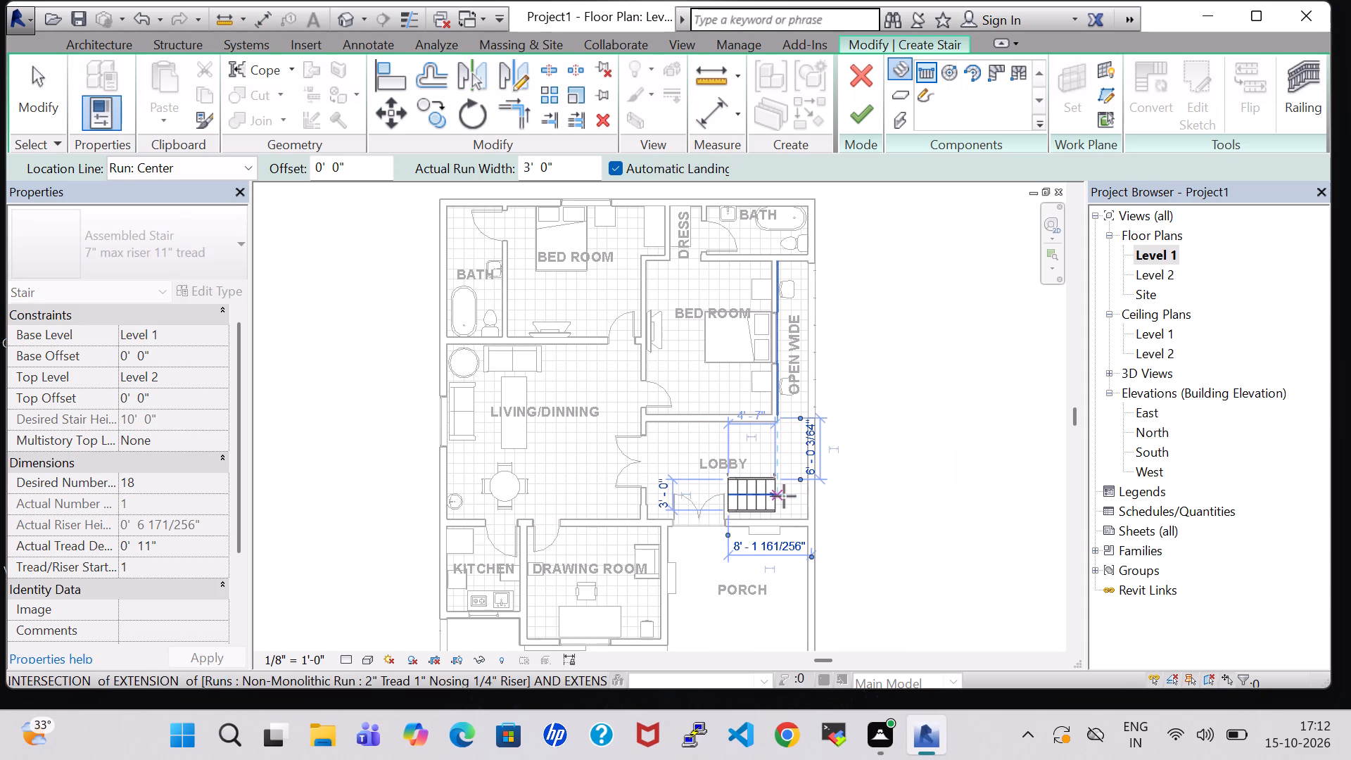
{"action": "left_click", "coordinate": [778, 449]}
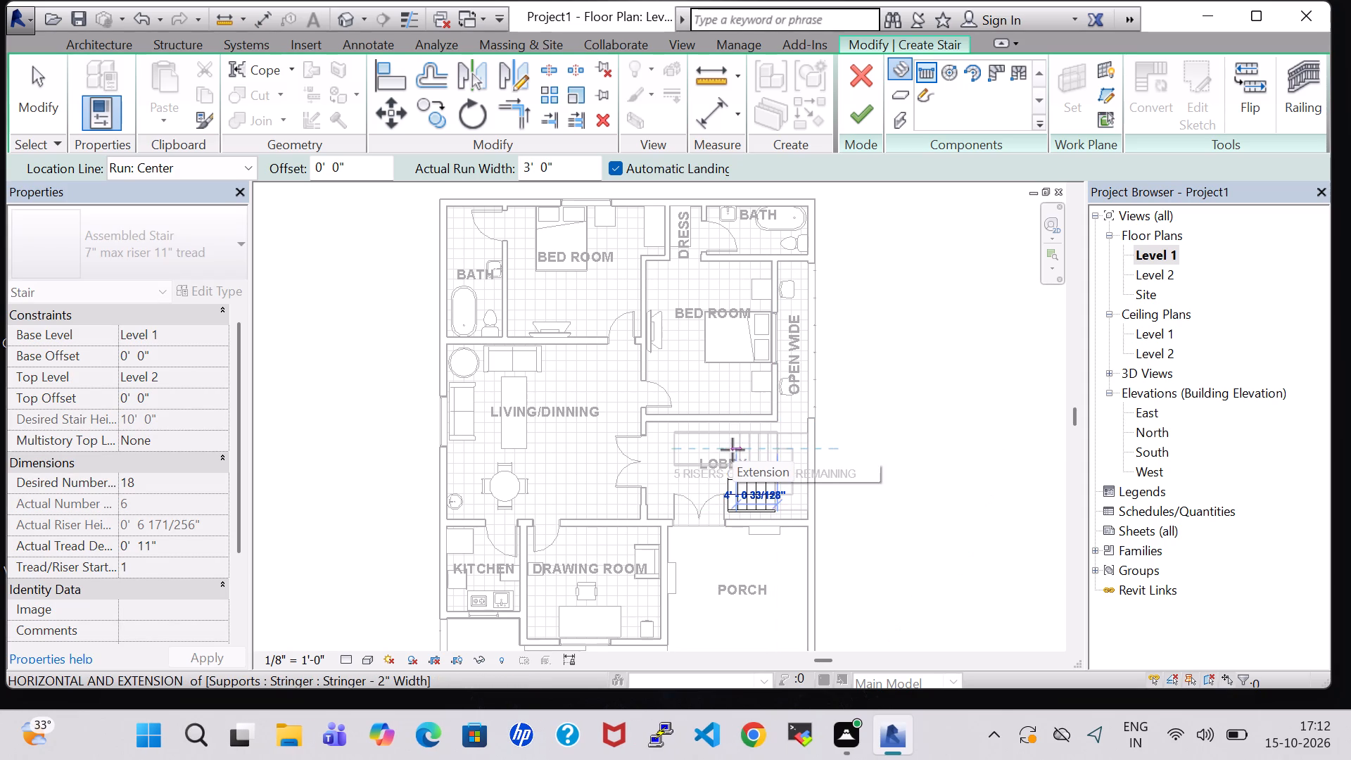
{"action": "left_click", "coordinate": [732, 450]}
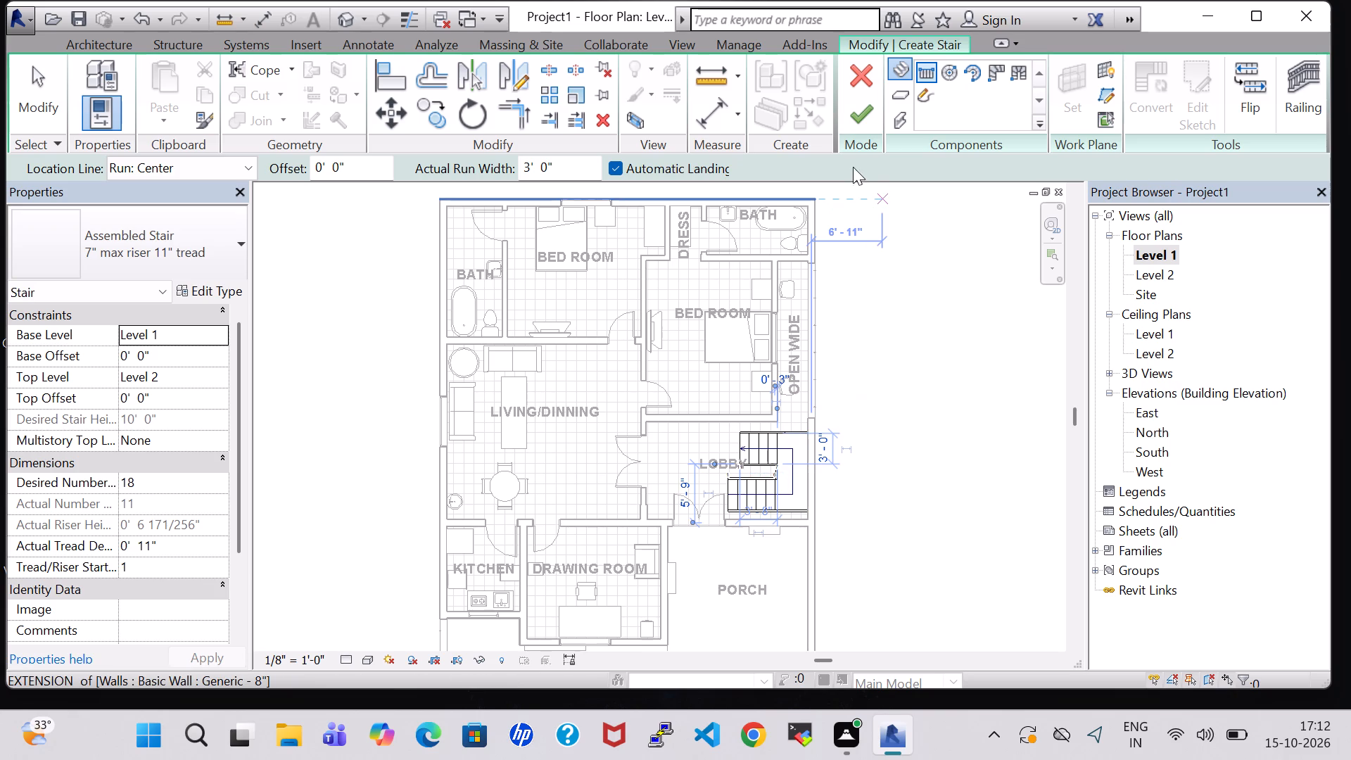
{"action": "left_click", "coordinate": [854, 110]}
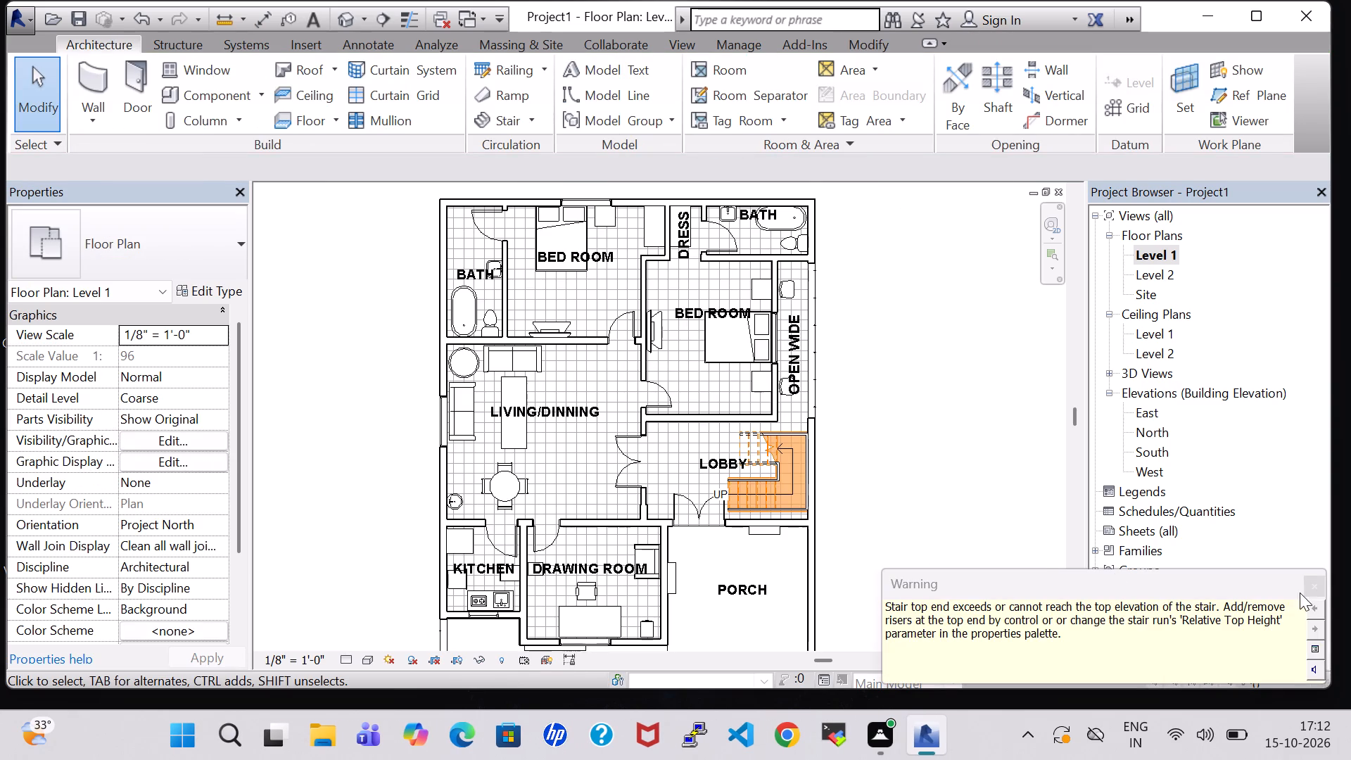
{"action": "left_click", "coordinate": [1317, 583]}
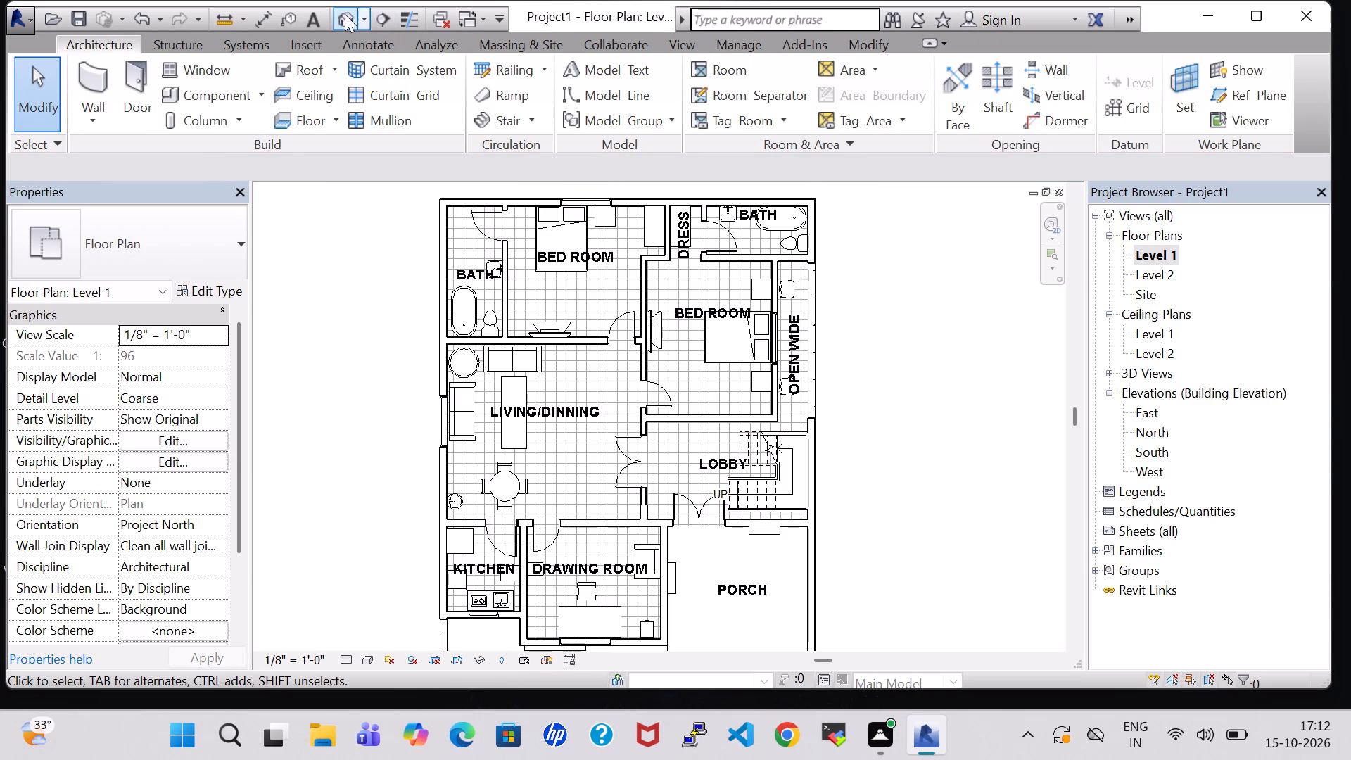
Examine the lobby stair in the 3D view from several angles, checking its runs, landing and fit between the walls.
{"action": "left_click", "coordinate": [345, 14]}
{"action": "scroll", "coordinate": [699, 281], "scroll_direction": "down", "scroll_amount": 4}
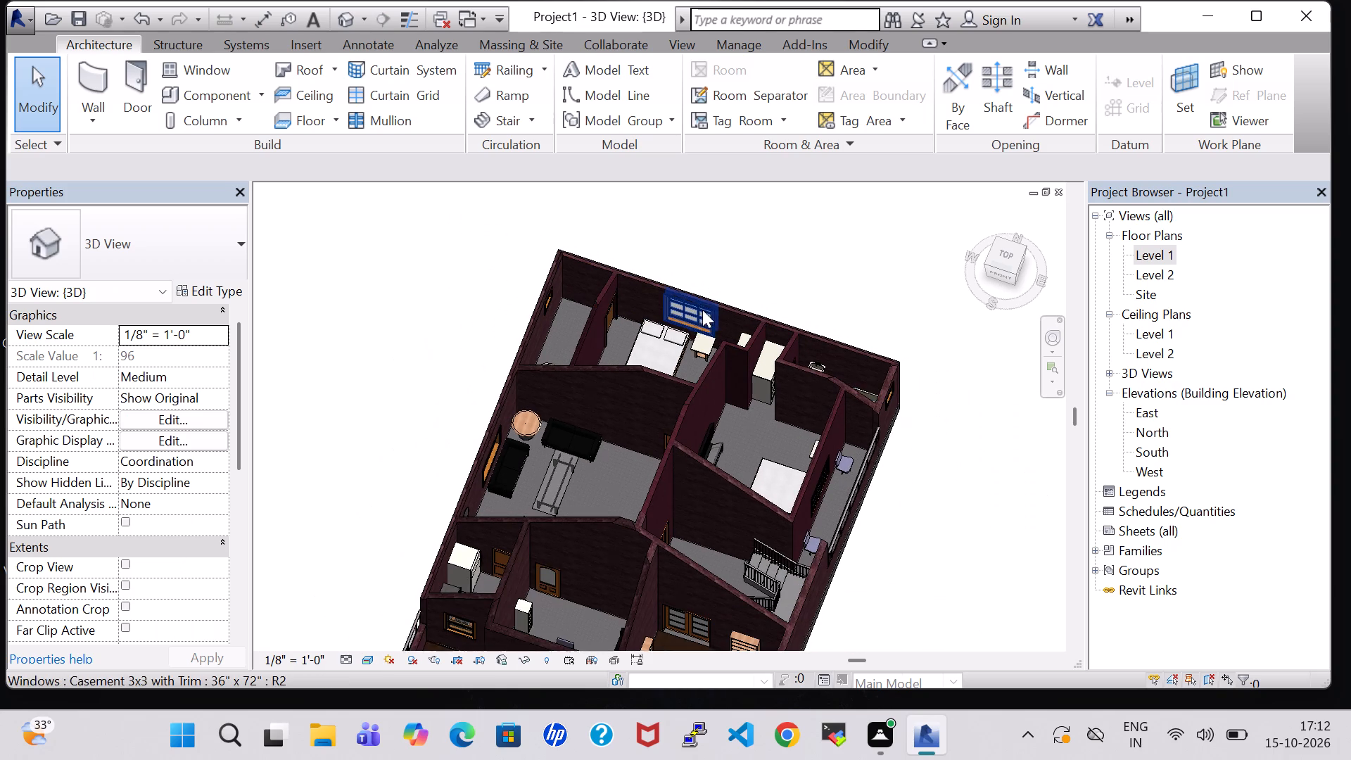
{"action": "middle_click_drag", "start_coordinate": [450, 342], "coordinate": [659, 374], "text": "shift"}
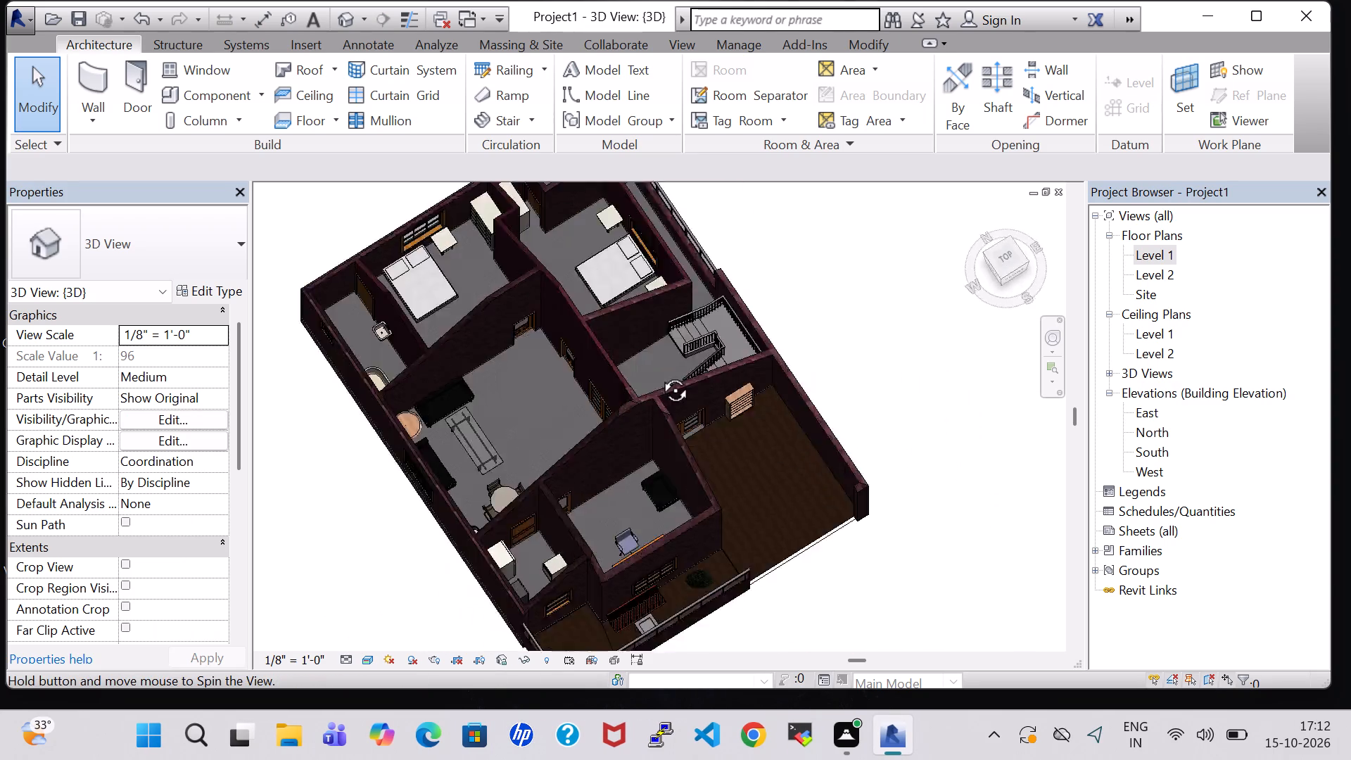
{"action": "middle_click_drag", "start_coordinate": [659, 374], "coordinate": [669, 372], "text": "shift"}
{"action": "middle_click", "coordinate": [669, 372], "text": "shift"}
{"action": "middle_click_drag", "start_coordinate": [801, 381], "coordinate": [818, 477], "text": "shift"}
{"action": "scroll", "coordinate": [818, 419], "scroll_direction": "up", "scroll_amount": 4}
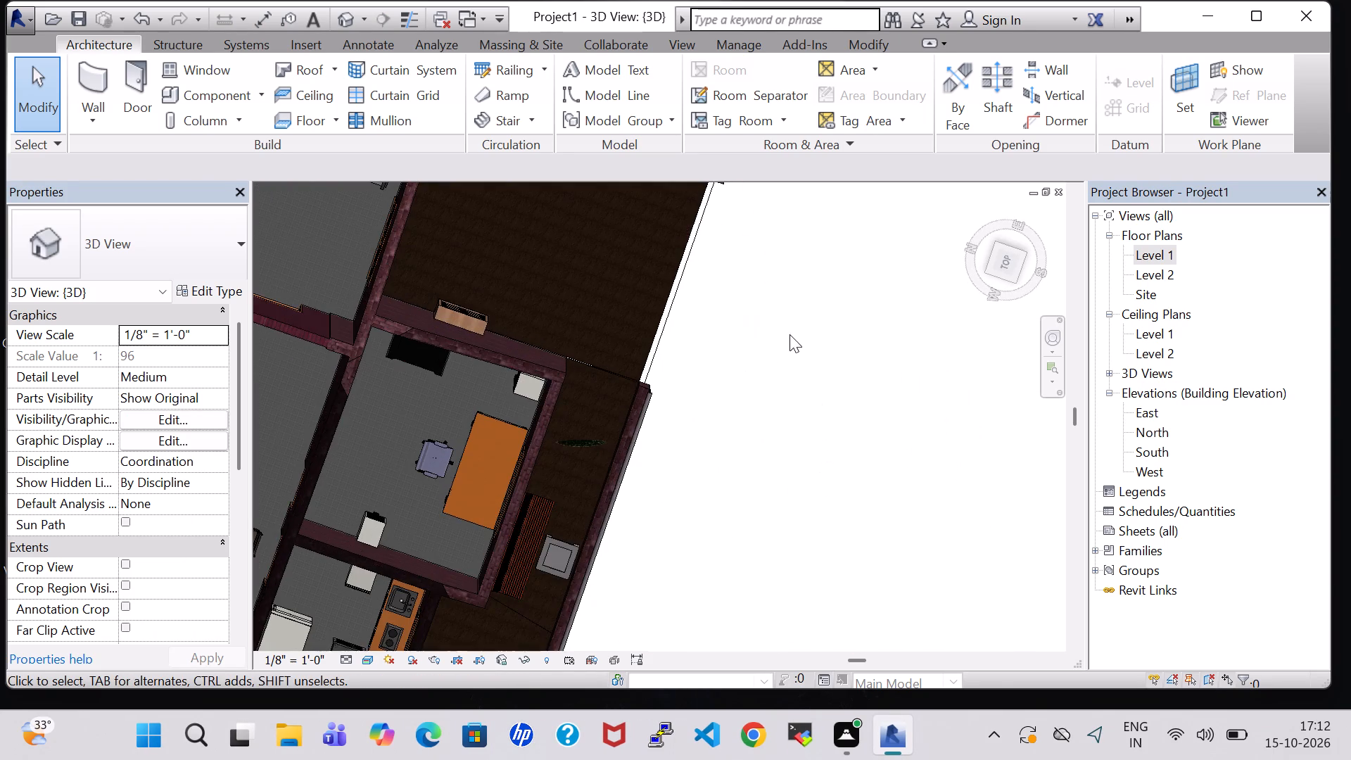
{"action": "middle_click_drag", "start_coordinate": [789, 334], "coordinate": [903, 482]}
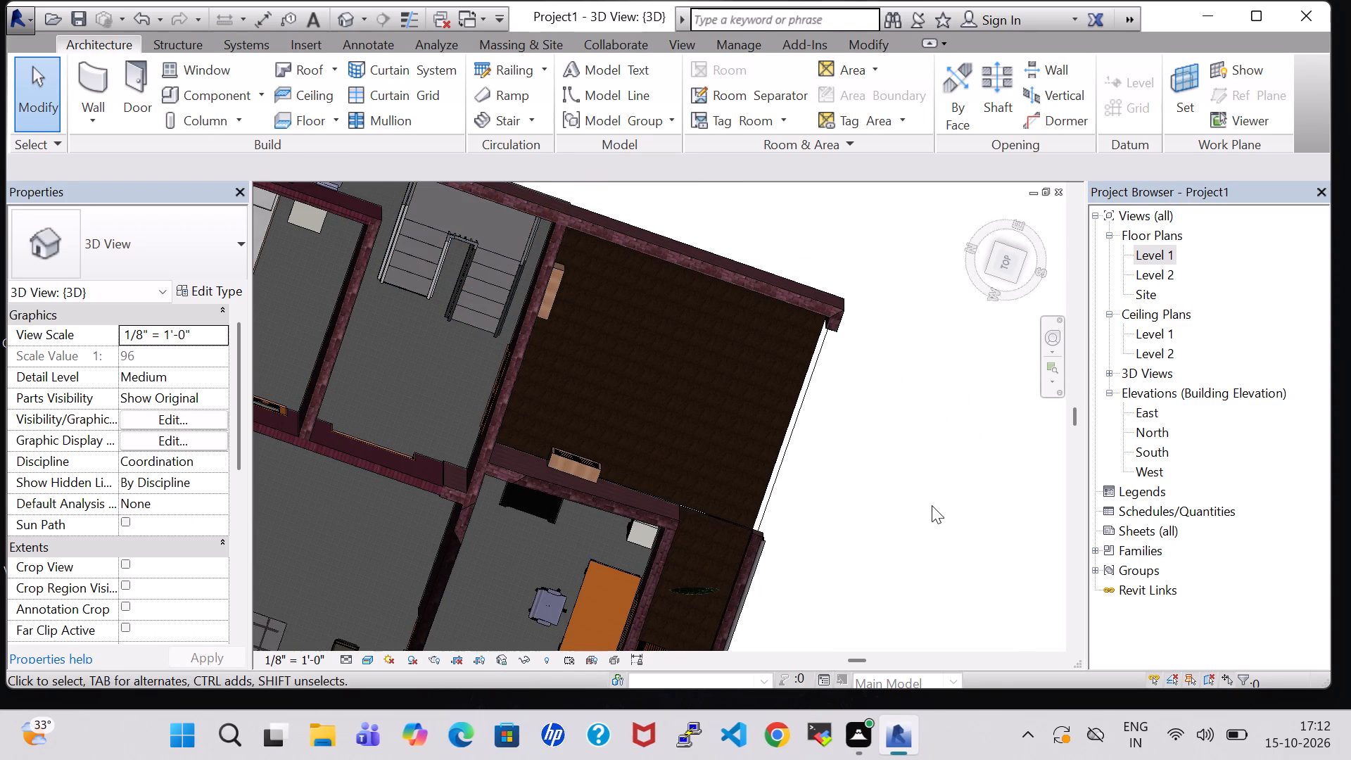
{"action": "middle_click_drag", "start_coordinate": [925, 508], "coordinate": [941, 381], "text": "shift"}
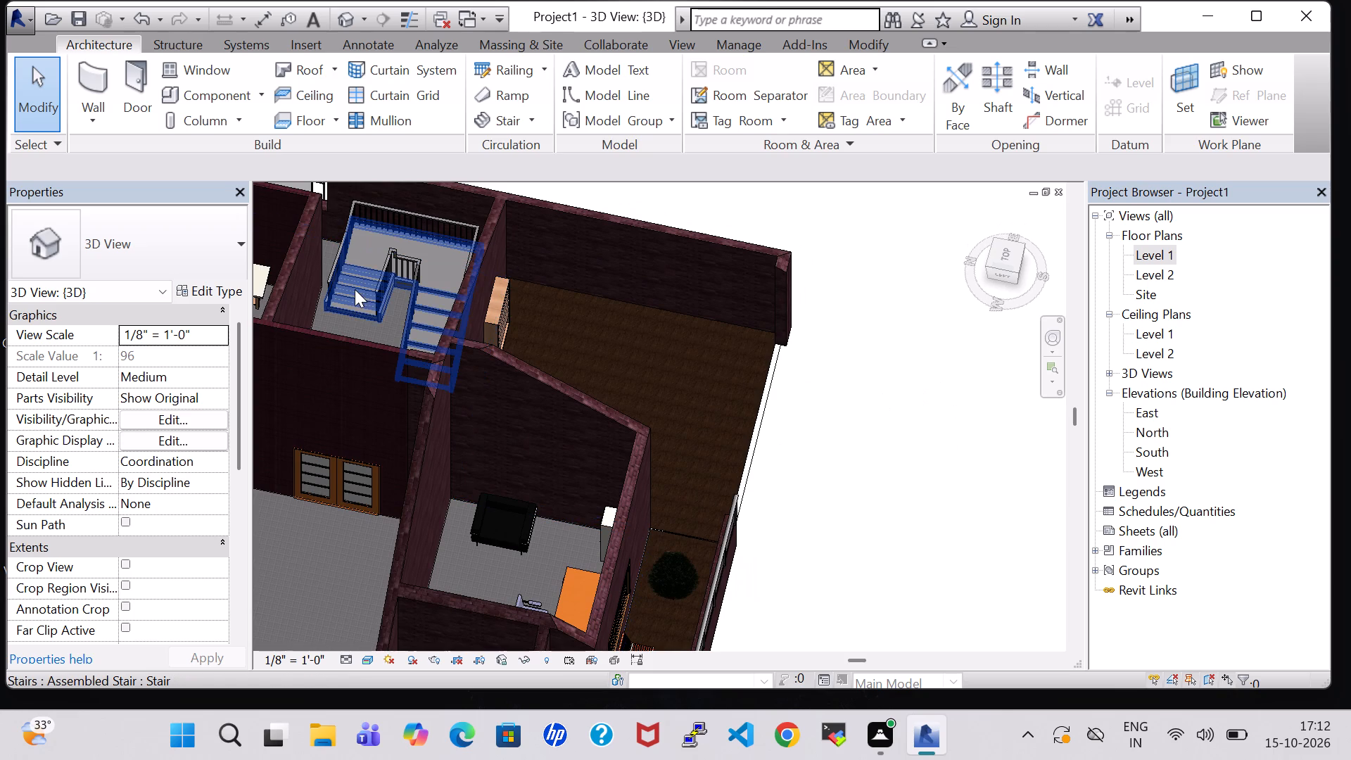
{"action": "left_click", "coordinate": [336, 283]}
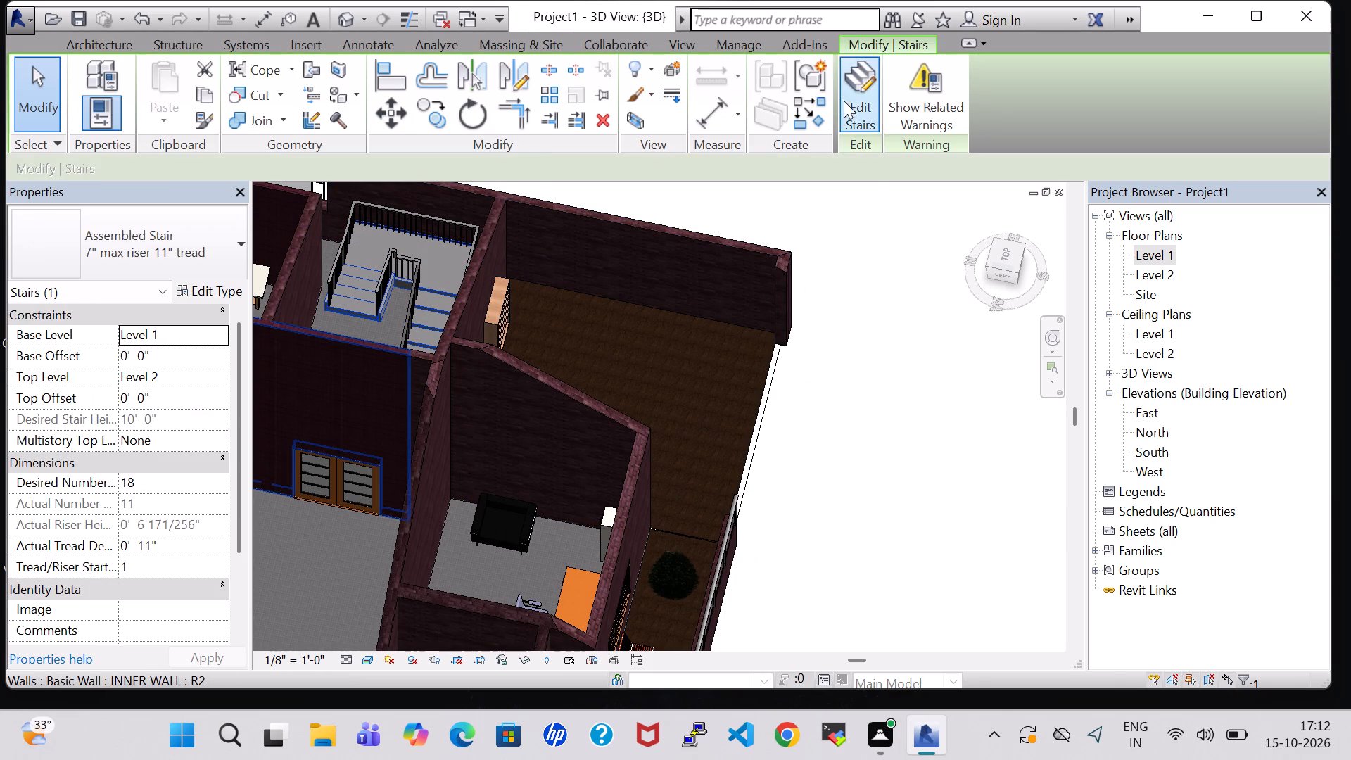
{"action": "middle_click_drag", "start_coordinate": [877, 386], "coordinate": [918, 400]}
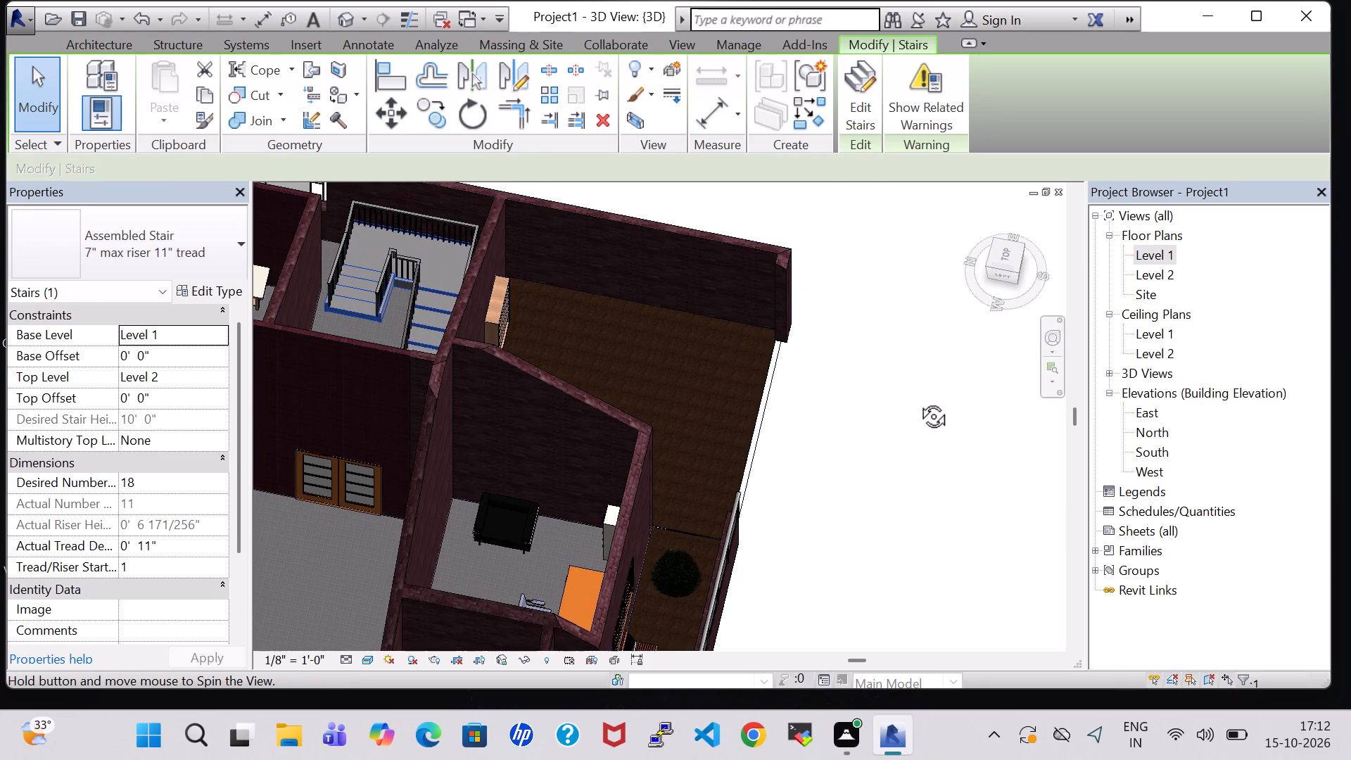
{"action": "middle_click_drag", "start_coordinate": [918, 400], "coordinate": [920, 400]}
In the Level 1 plan, edit the stair and widen its lower run towards the porch wall to about 3' 7".
{"action": "double_click", "coordinate": [1154, 251]}
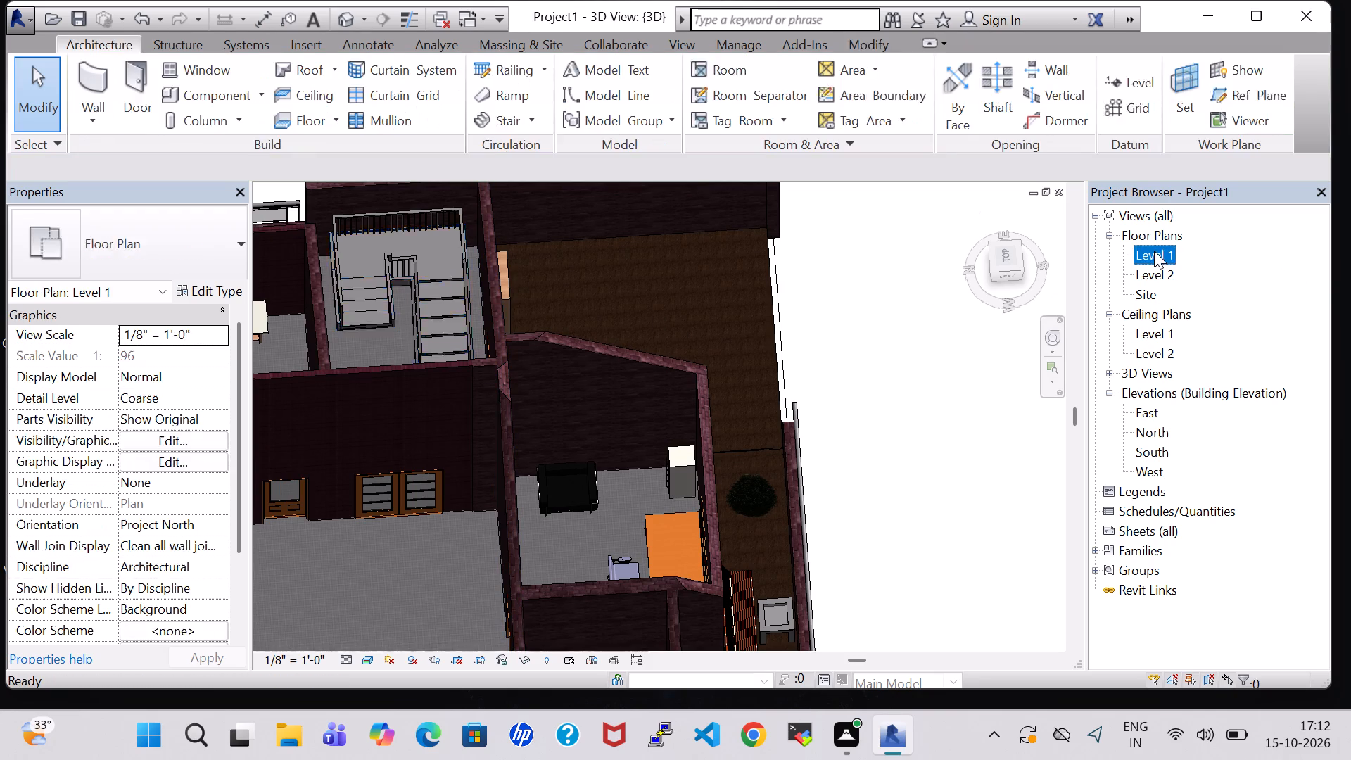
{"action": "double_click", "coordinate": [777, 485]}
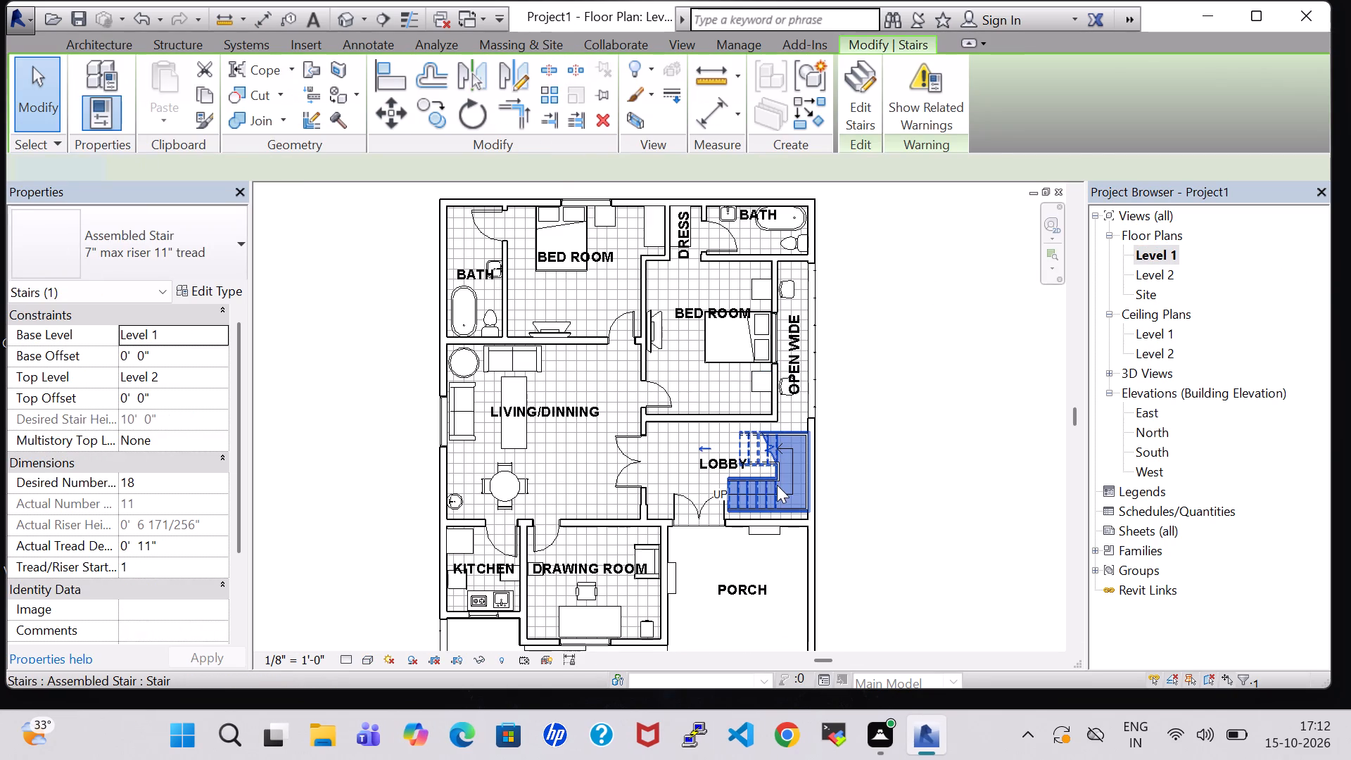
{"action": "left_click", "coordinate": [763, 509]}
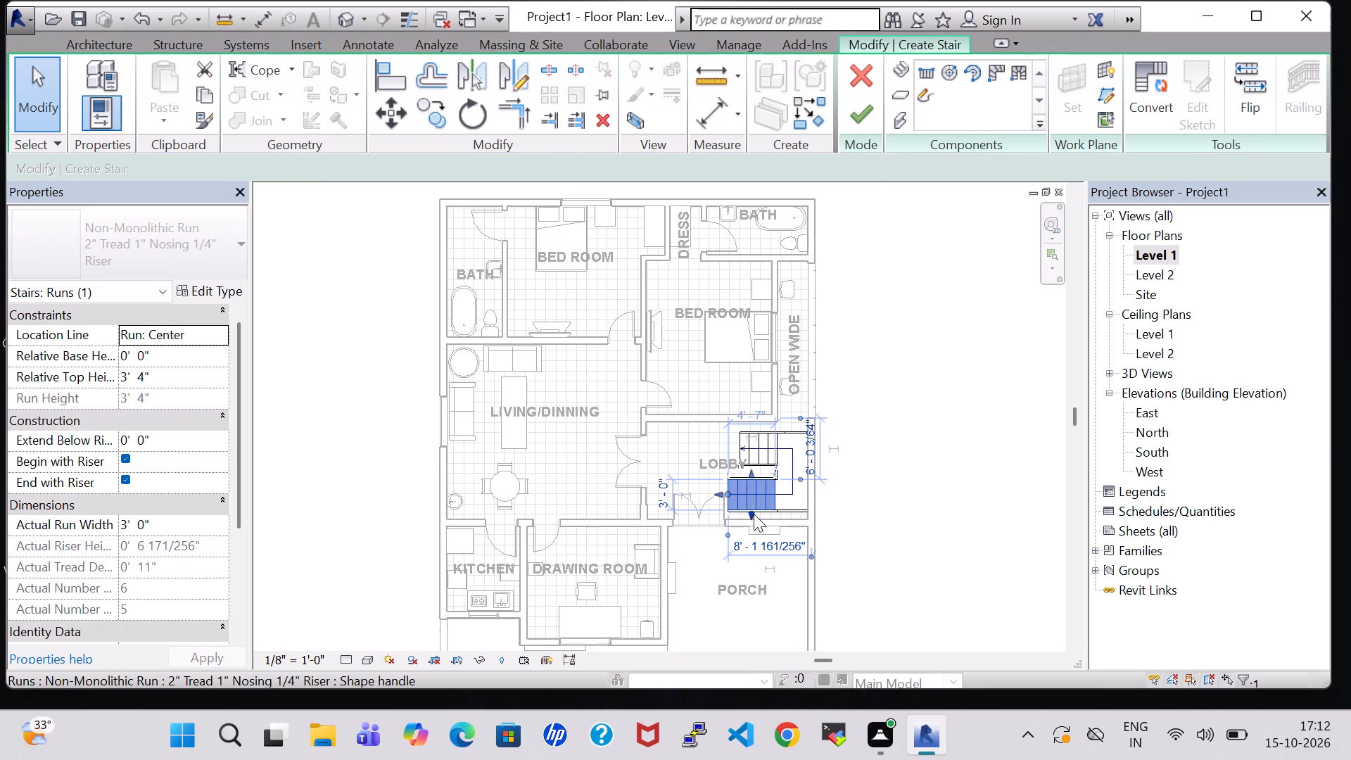
{"action": "scroll", "coordinate": [754, 514], "scroll_direction": "up", "scroll_amount": 9}
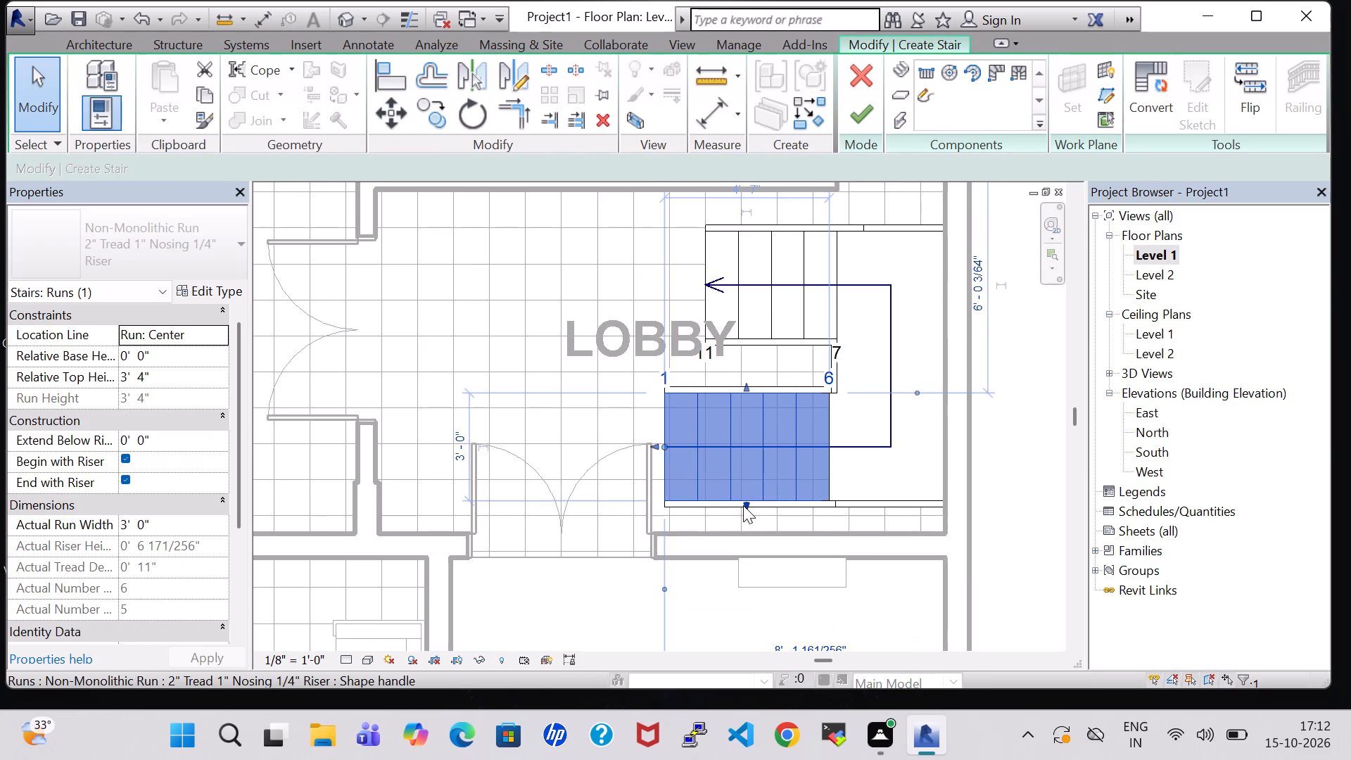
{"action": "left_click_drag", "start_coordinate": [746, 506], "coordinate": [746, 528]}
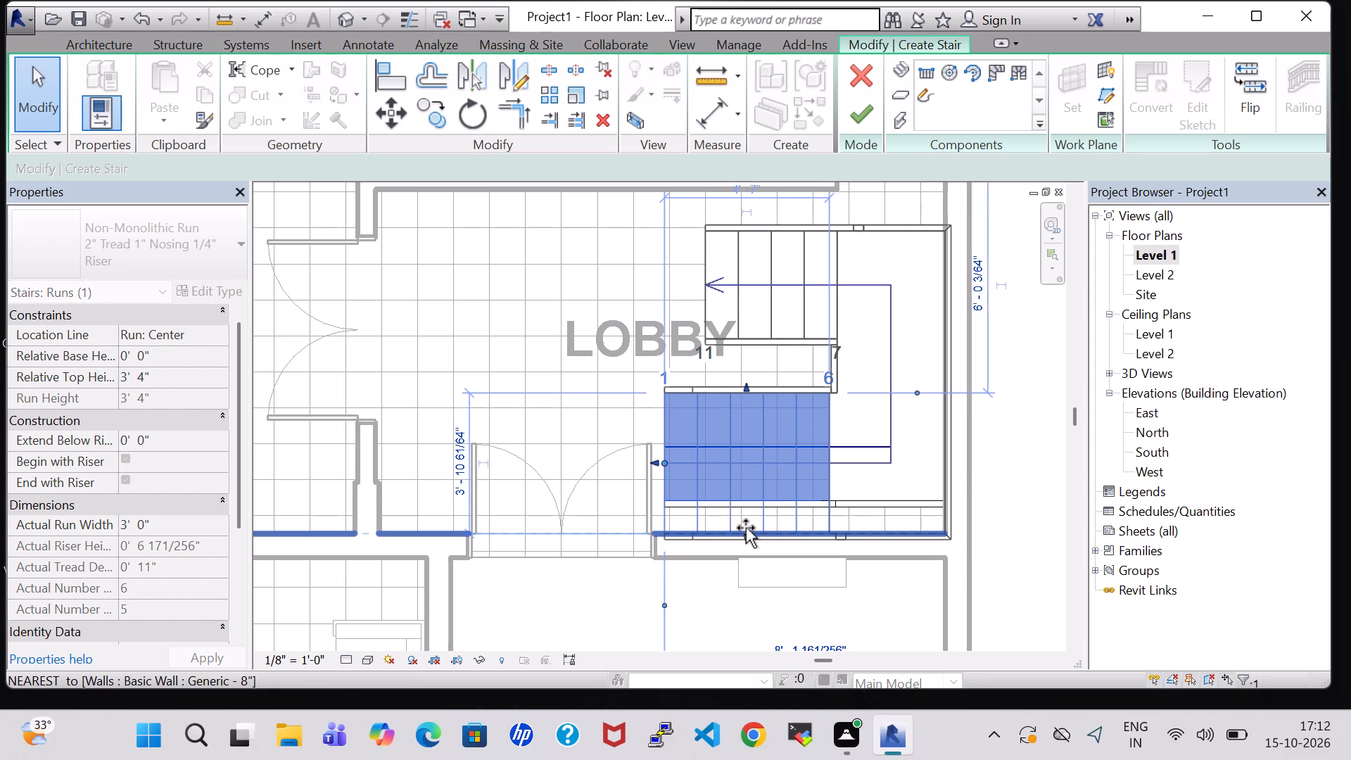
{"action": "left_click_drag", "start_coordinate": [746, 528], "coordinate": [746, 527]}
{"action": "left_click_drag", "start_coordinate": [746, 527], "coordinate": [746, 523]}
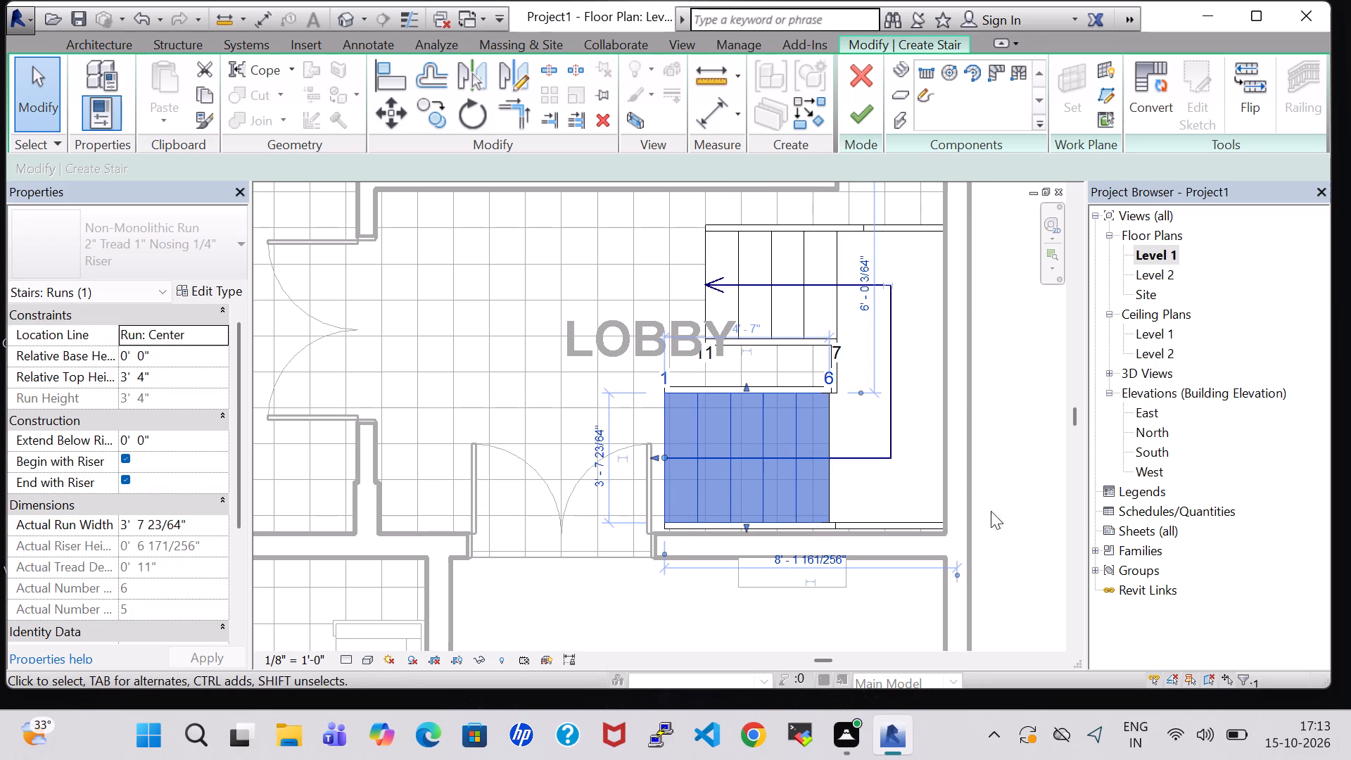
Widen the stair's upper run until its outer stringer nearly meets the bedroom-side lobby wall, and finish the stair edit.
{"action": "middle_click_drag", "start_coordinate": [984, 416], "coordinate": [996, 498]}
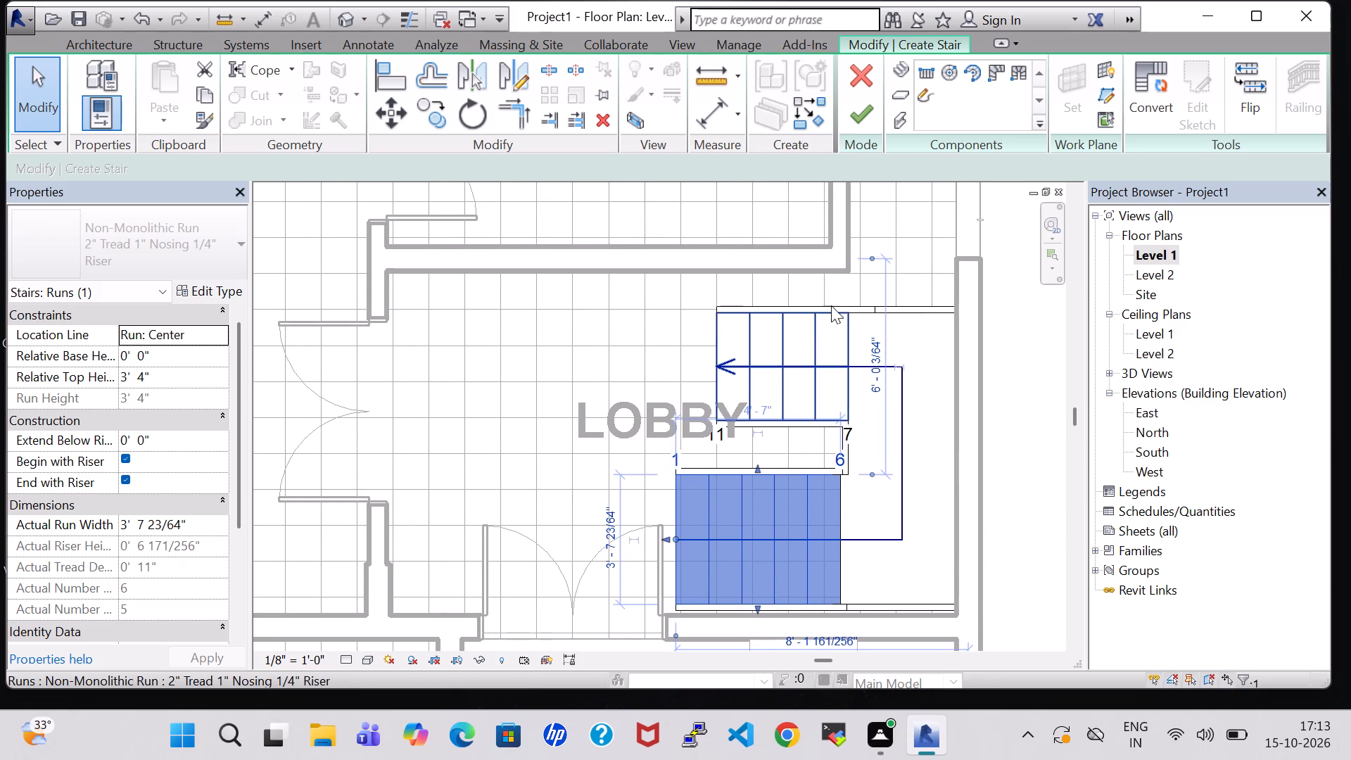
{"action": "left_click", "coordinate": [823, 307]}
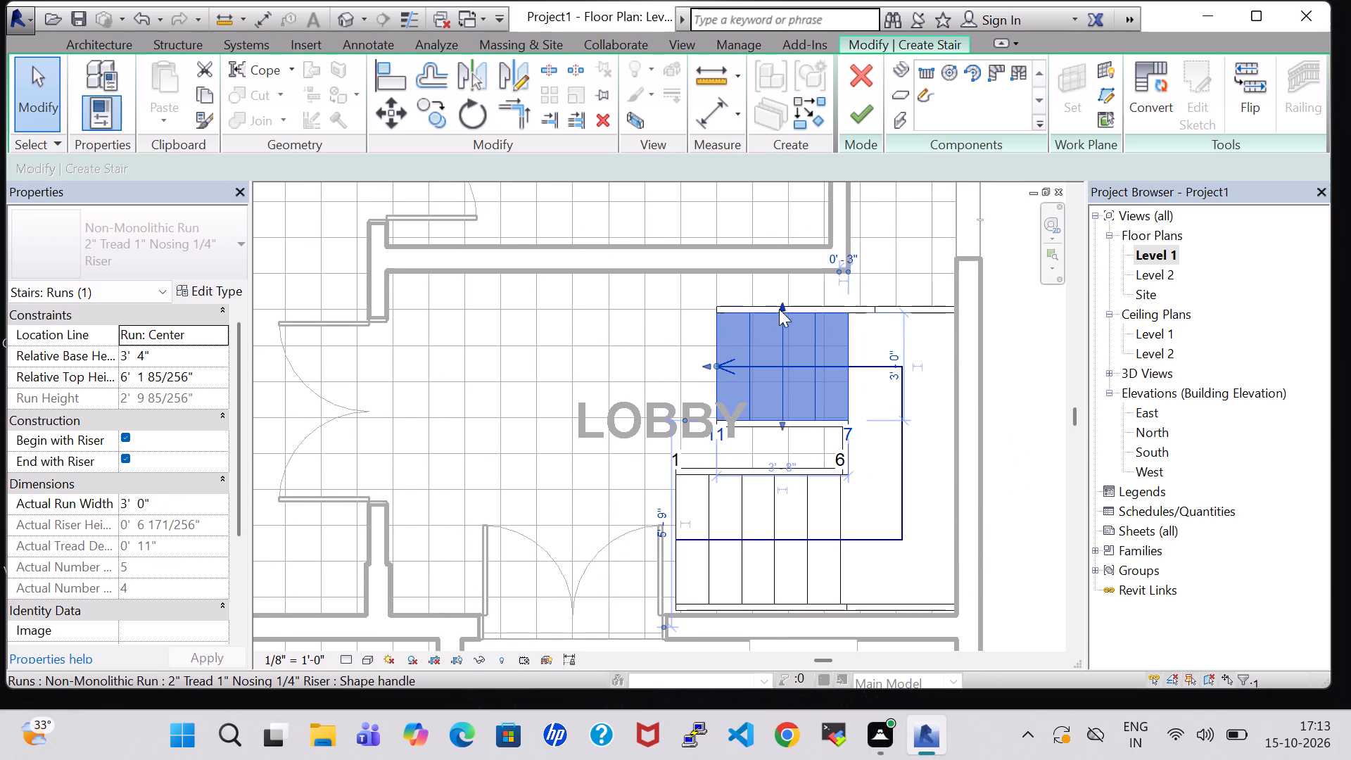
{"action": "left_click_drag", "start_coordinate": [780, 305], "coordinate": [780, 284]}
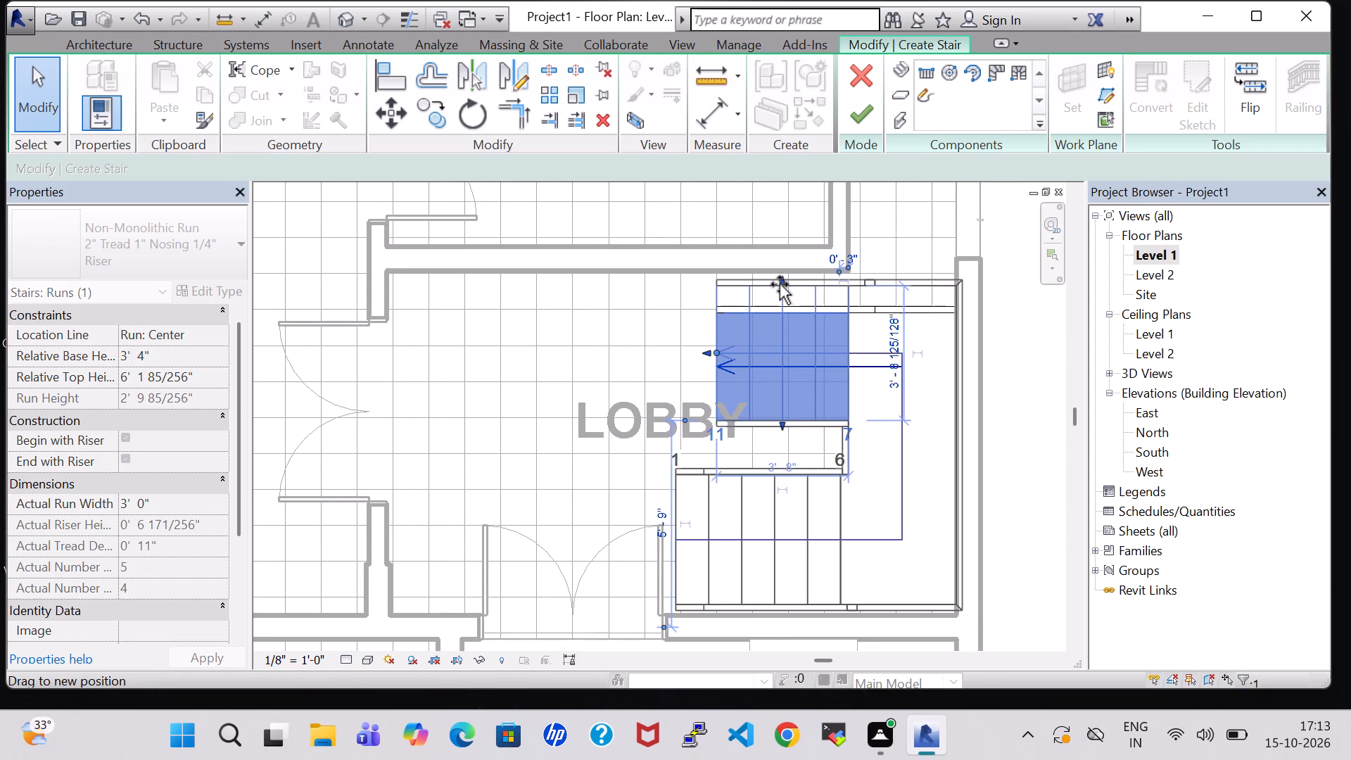
{"action": "left_click_drag", "start_coordinate": [780, 284], "coordinate": [778, 282]}
{"action": "left_click", "coordinate": [1033, 397]}
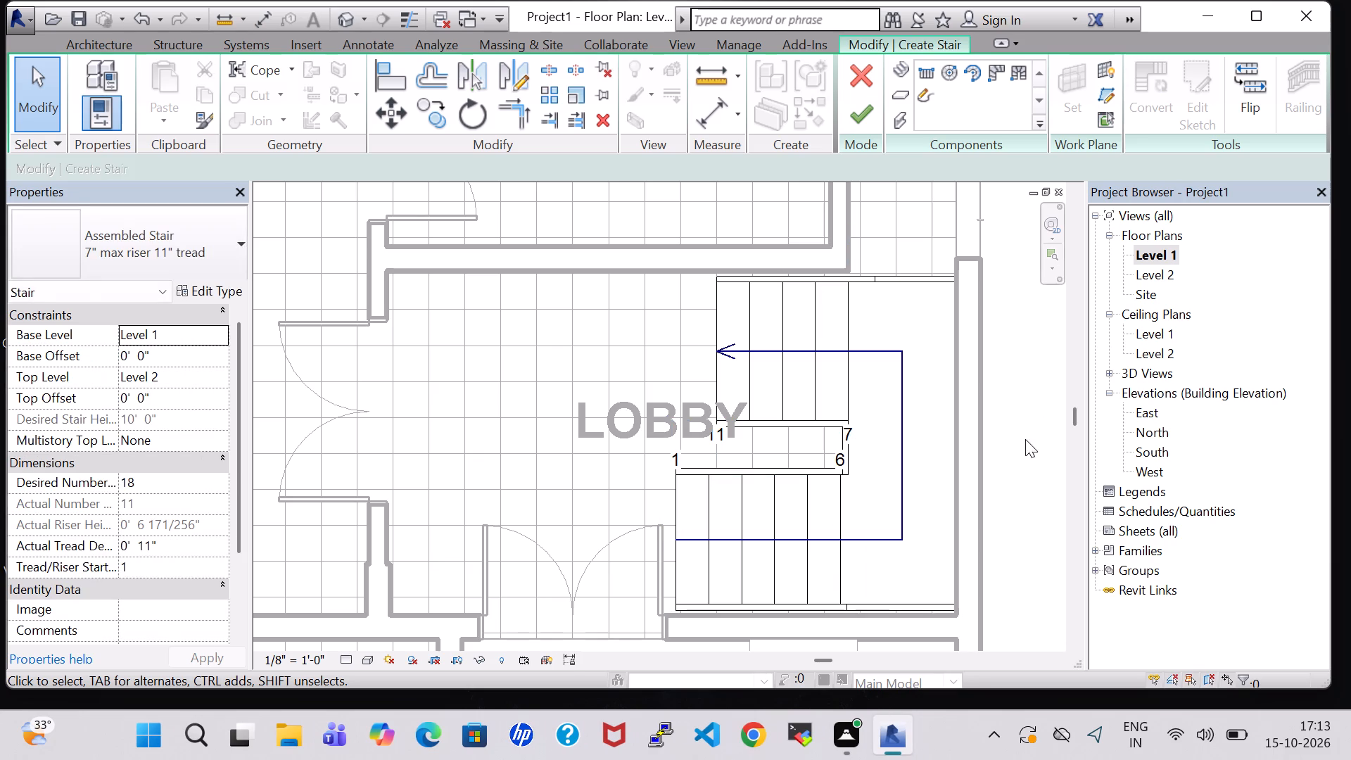
{"action": "left_click", "coordinate": [874, 123]}
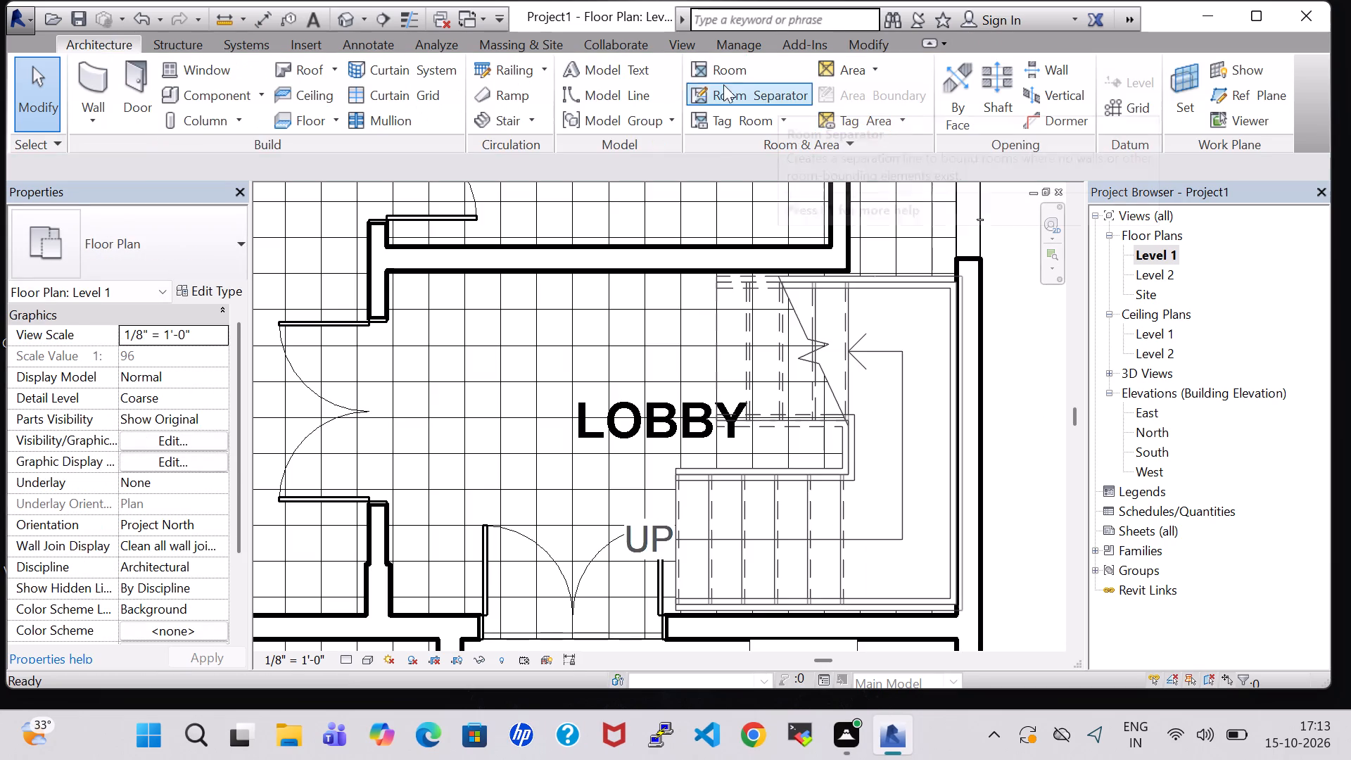
Nudge the wall between the lobby and the bedroom one small increment towards the stair in the Level 1 plan.
{"action": "left_click", "coordinate": [348, 15]}
{"action": "scroll", "coordinate": [794, 410], "scroll_direction": "down", "scroll_amount": 1}
{"action": "middle_click_drag", "start_coordinate": [831, 366], "coordinate": [782, 318], "text": "shift"}
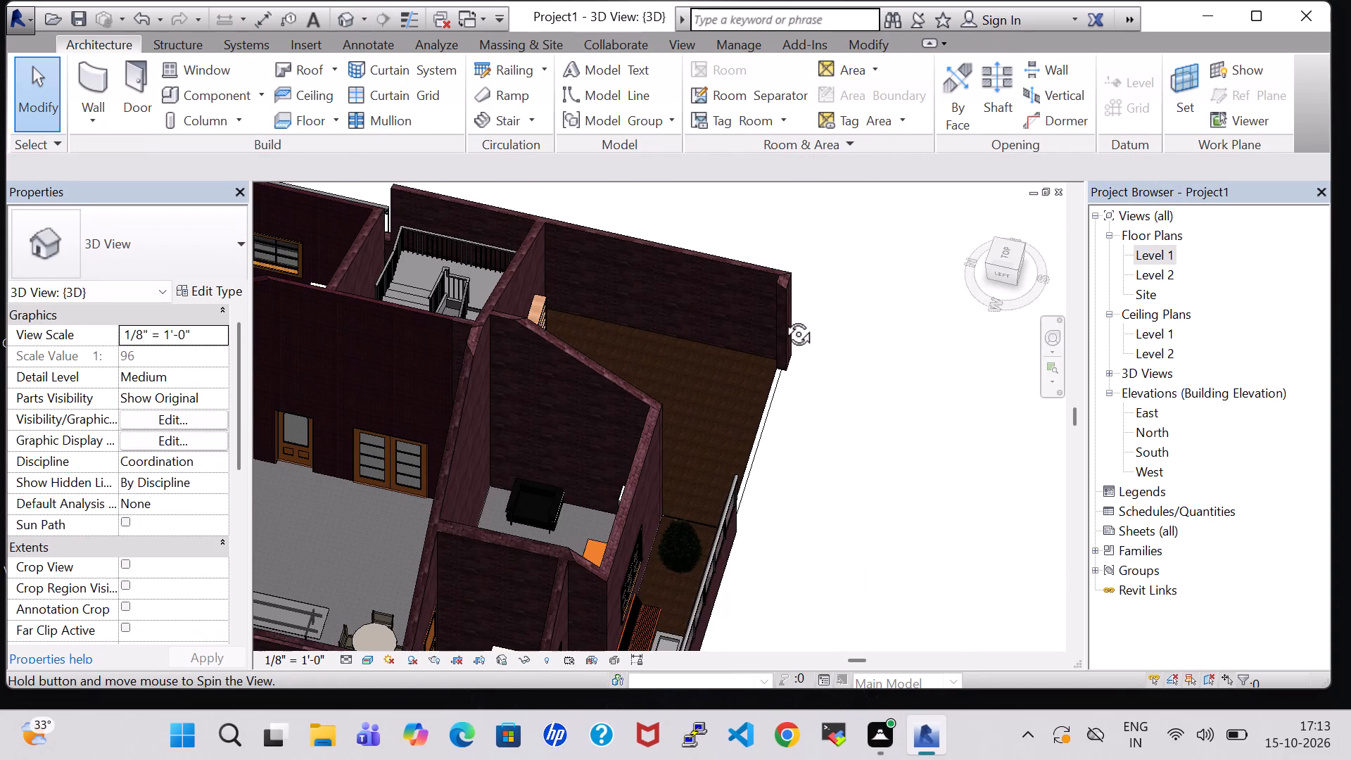
{"action": "middle_click_drag", "start_coordinate": [782, 318], "coordinate": [553, 243], "text": "shift"}
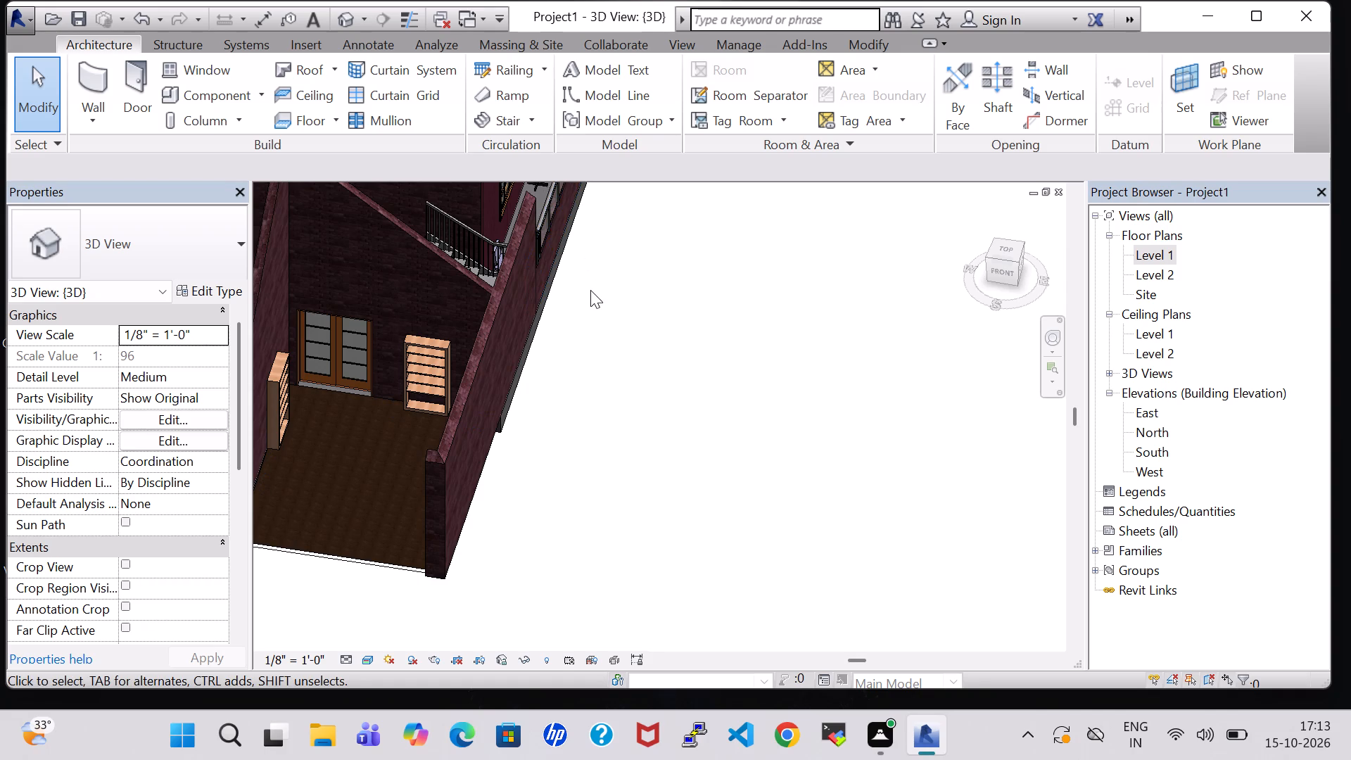
{"action": "middle_click_drag", "start_coordinate": [590, 290], "coordinate": [851, 450]}
{"action": "double_click", "coordinate": [1165, 253]}
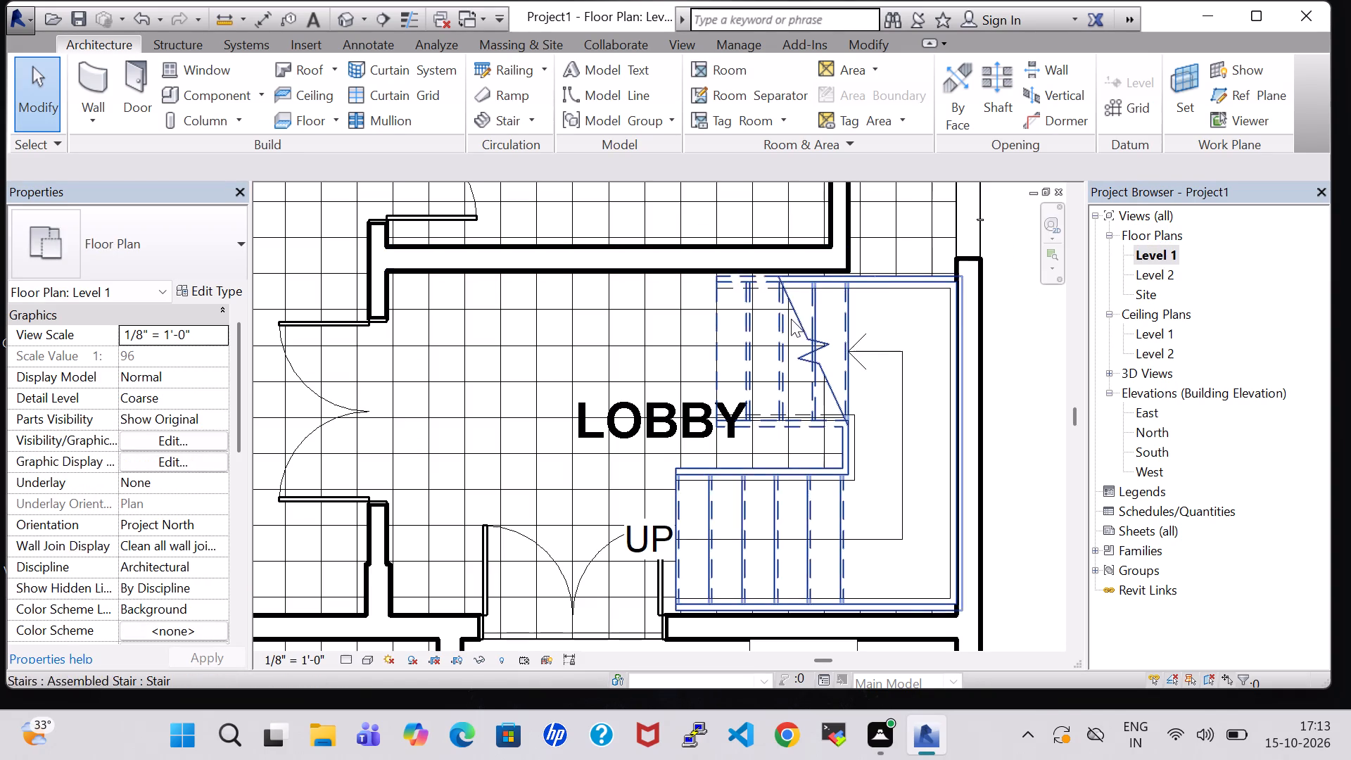
{"action": "left_click", "coordinate": [785, 250]}
{"action": "key", "text": "Down"}
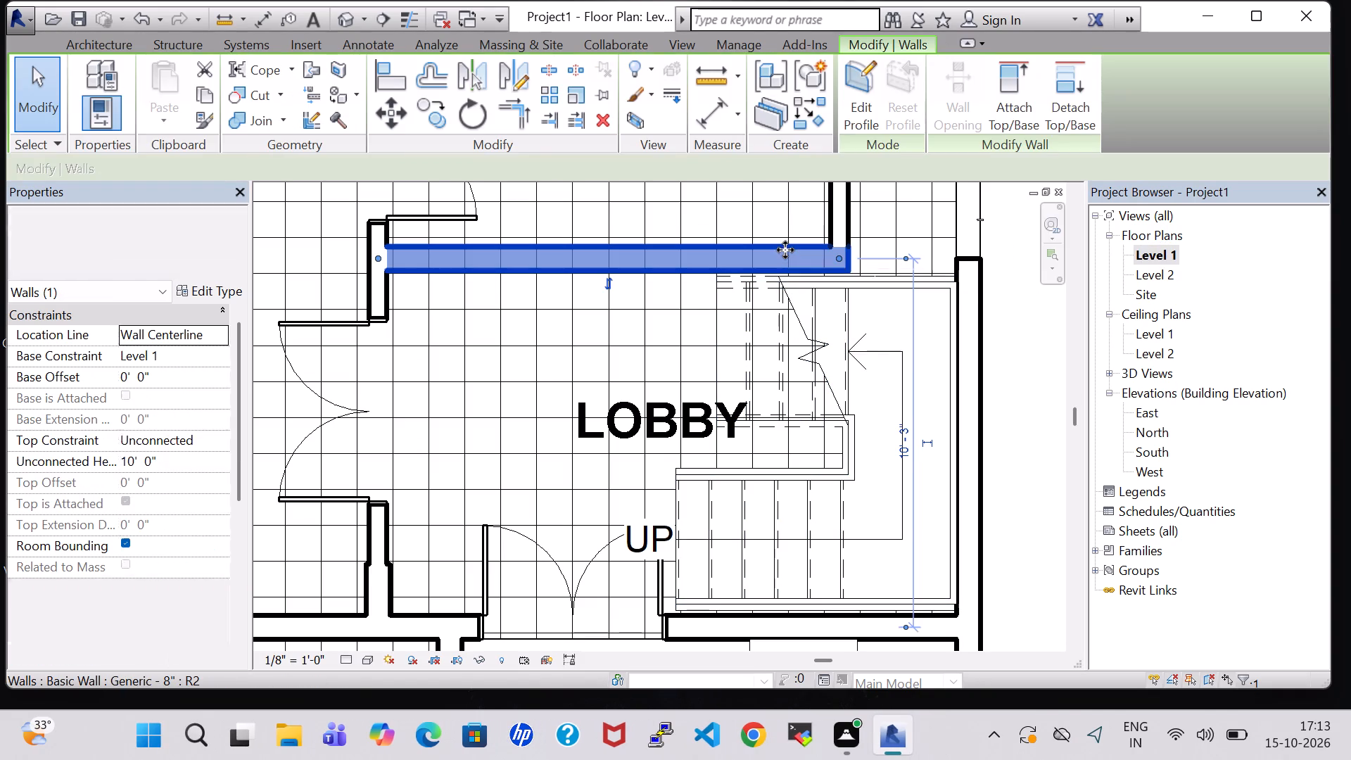
{"action": "left_click", "coordinate": [1058, 459]}
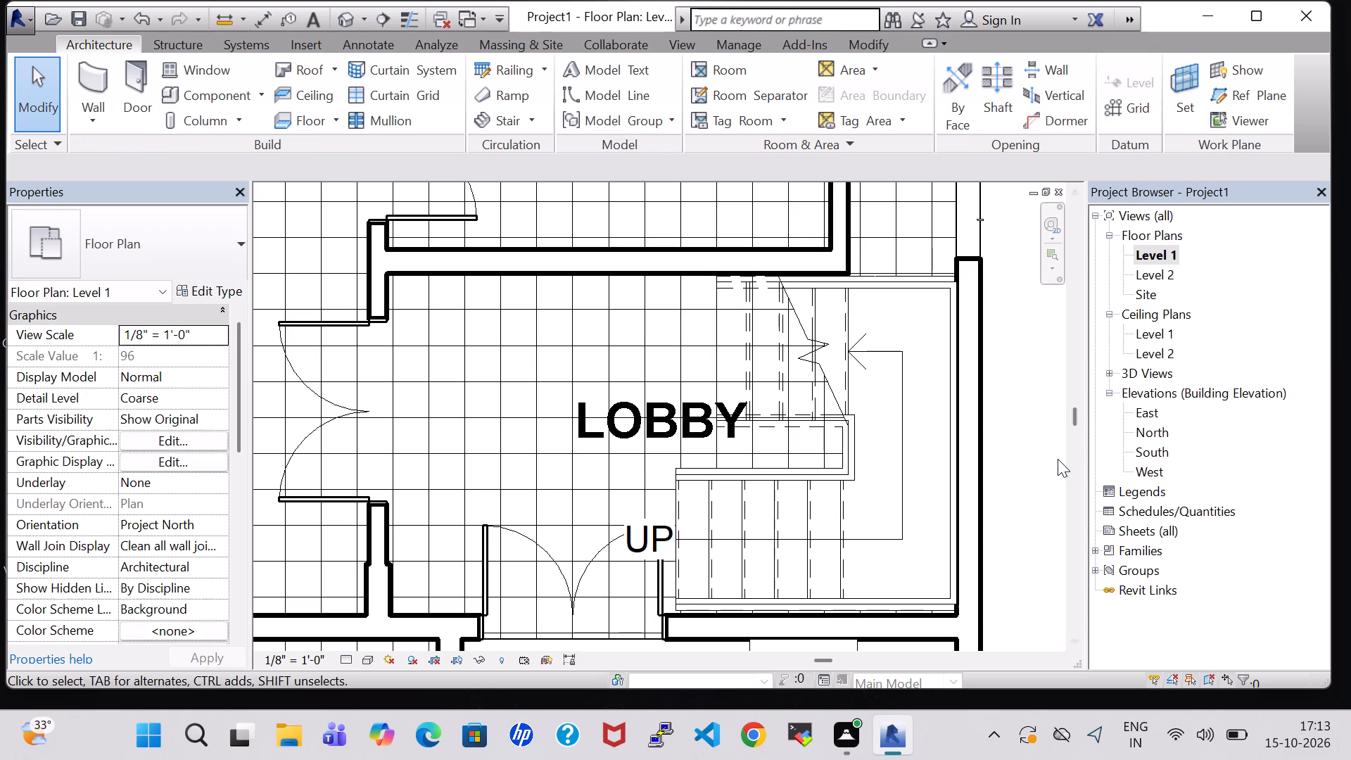
Inspect the widened stair and the adjusted lobby wall in the 3D view.
{"action": "left_click", "coordinate": [335, 16]}
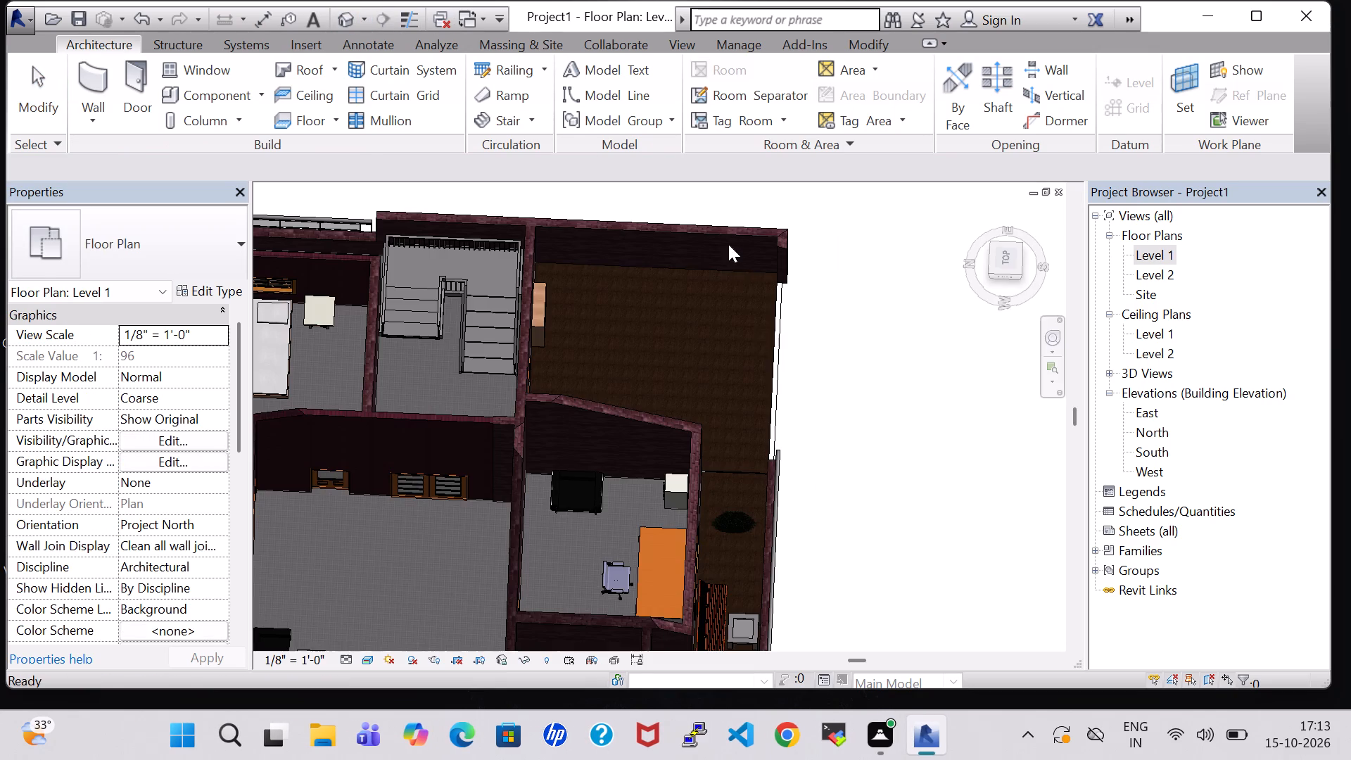
{"action": "scroll", "coordinate": [787, 362], "scroll_direction": "down", "scroll_amount": 1}
{"action": "middle_click_drag", "start_coordinate": [787, 362], "coordinate": [855, 360], "text": "shift"}
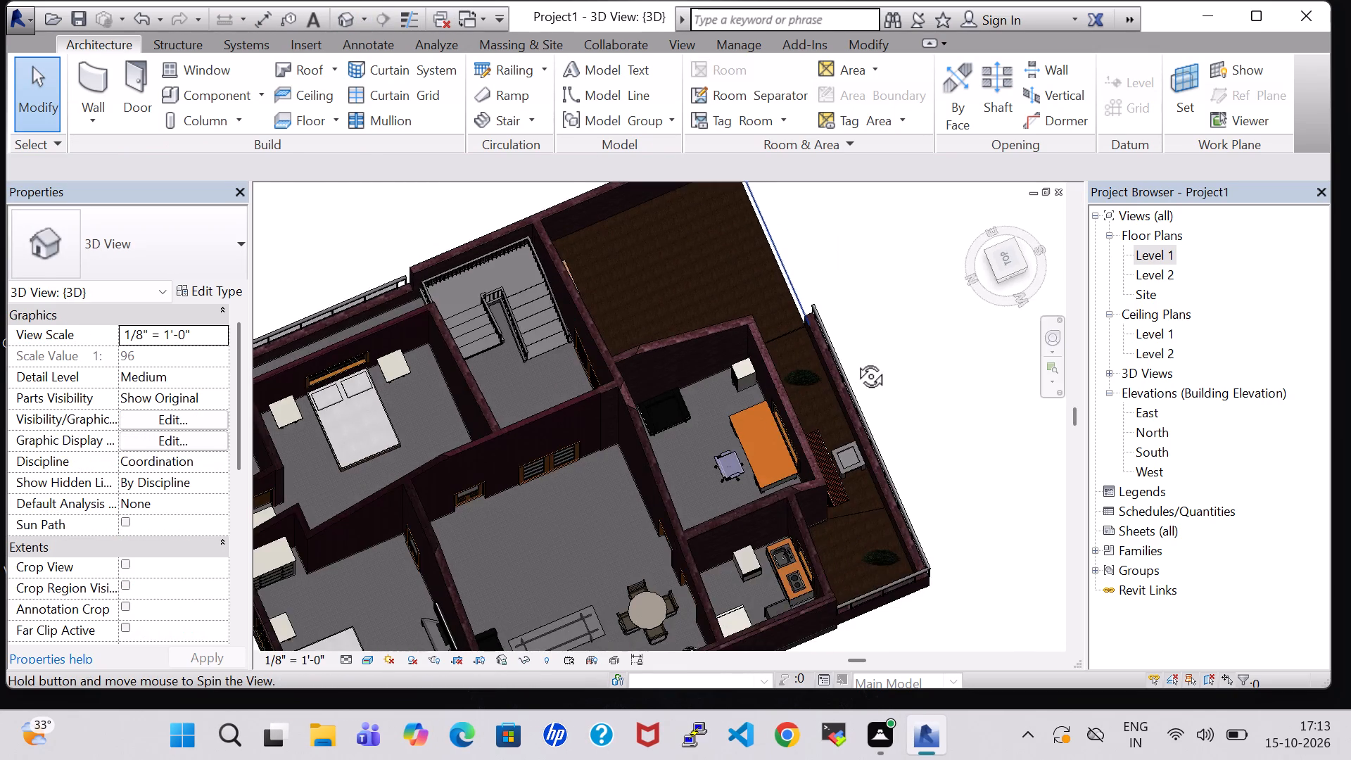
{"action": "middle_click_drag", "start_coordinate": [855, 360], "coordinate": [796, 300], "text": "shift"}
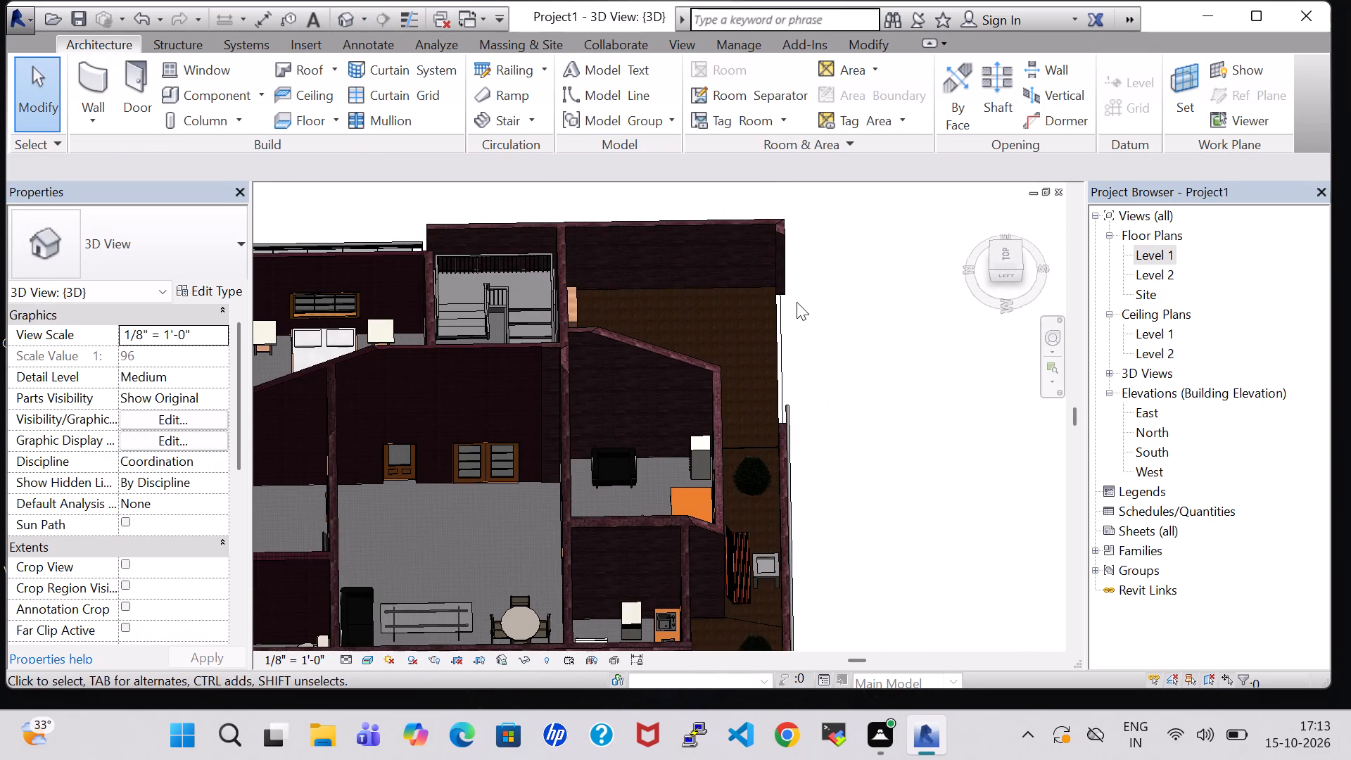
{"action": "middle_click_drag", "start_coordinate": [797, 302], "coordinate": [741, 296], "text": "shift"}
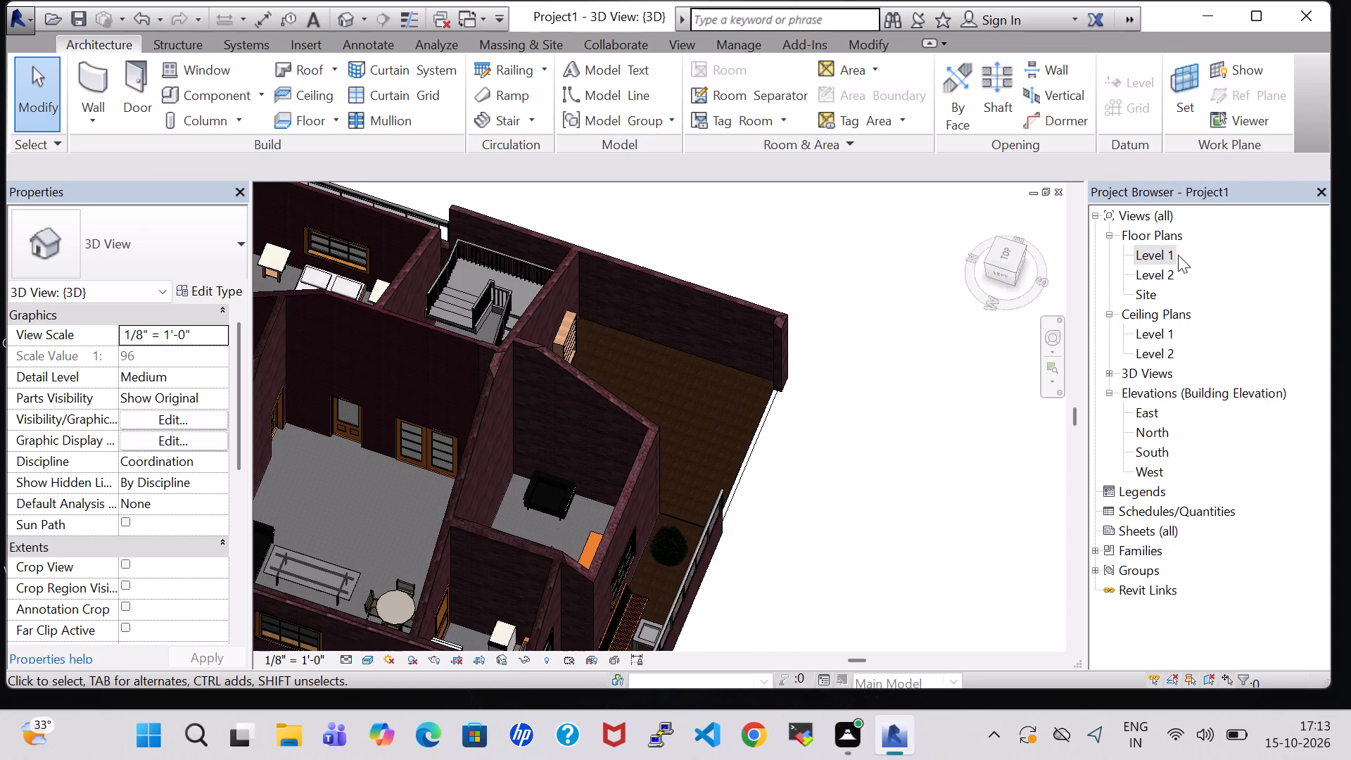
In the Level 1 floor plan, hide the Roofs category through the view's visibility and graphic overrides.
{"action": "double_click", "coordinate": [1178, 255]}
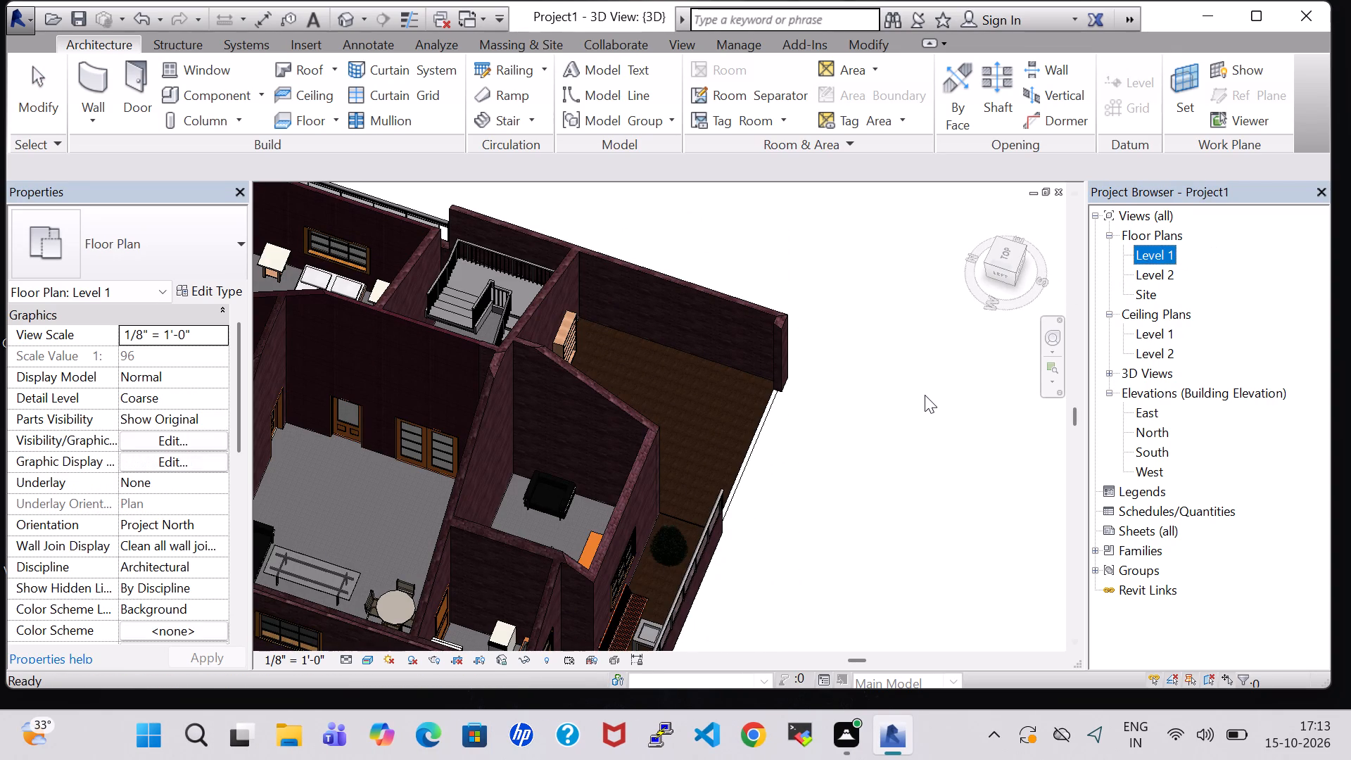
{"action": "middle_click_drag", "start_coordinate": [925, 409], "coordinate": [926, 335], "text": "shift"}
{"action": "middle_click_drag", "start_coordinate": [899, 395], "coordinate": [883, 337], "text": "shift"}
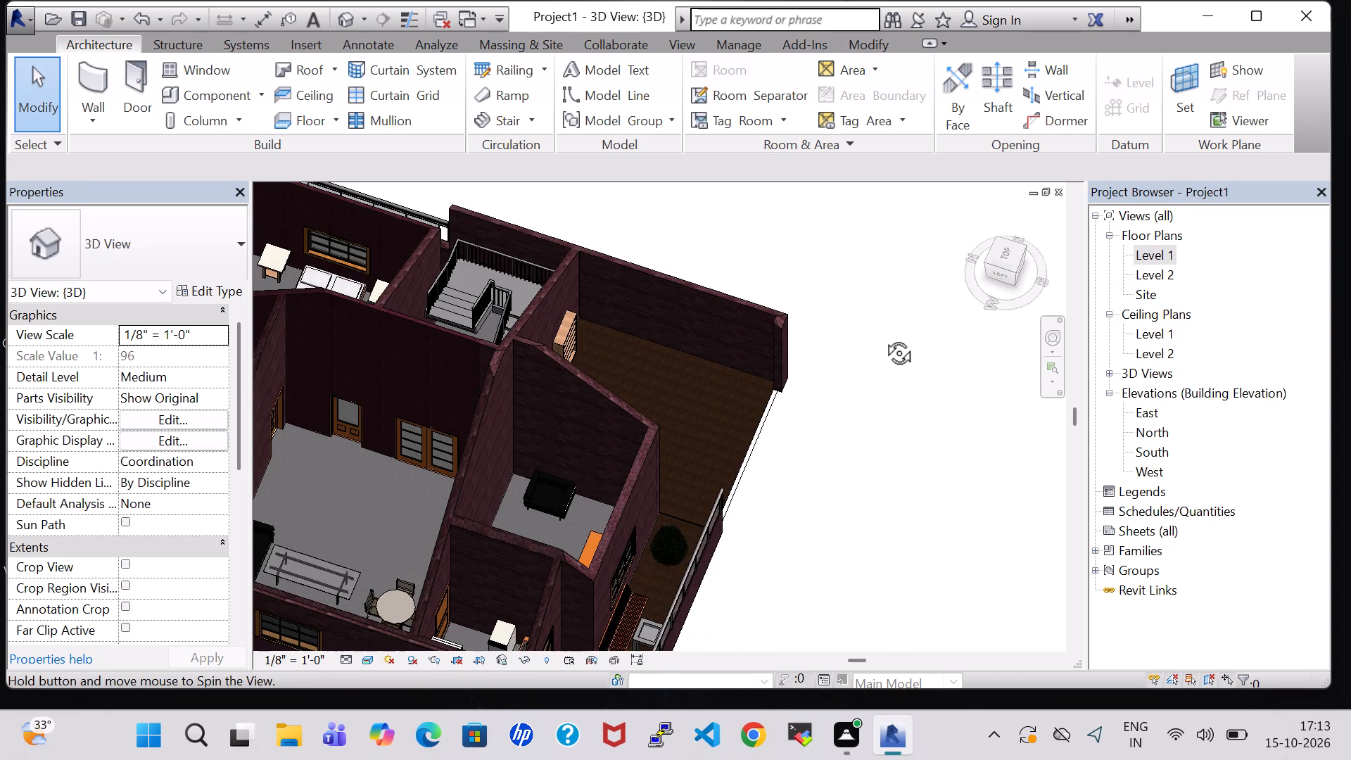
{"action": "middle_click_drag", "start_coordinate": [883, 337], "coordinate": [585, 459], "text": "shift"}
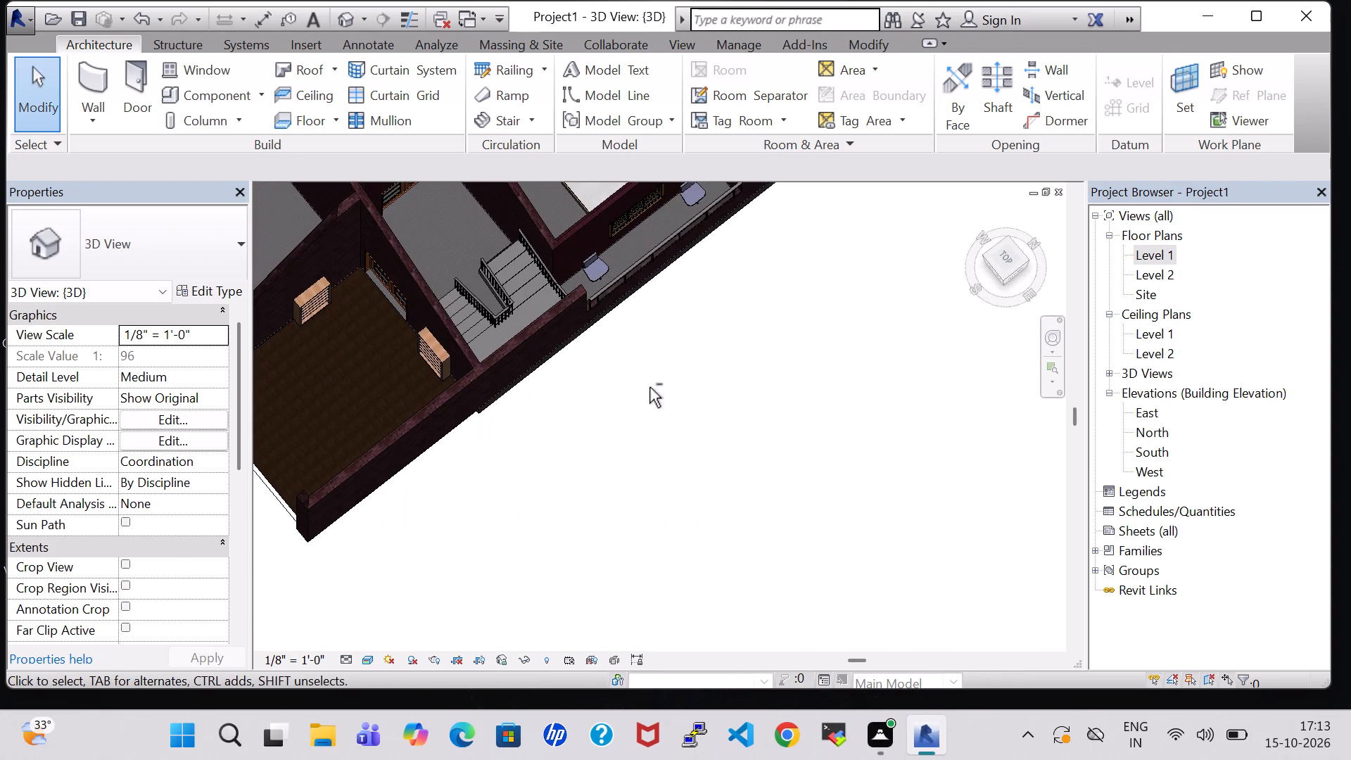
{"action": "double_click", "coordinate": [1157, 253]}
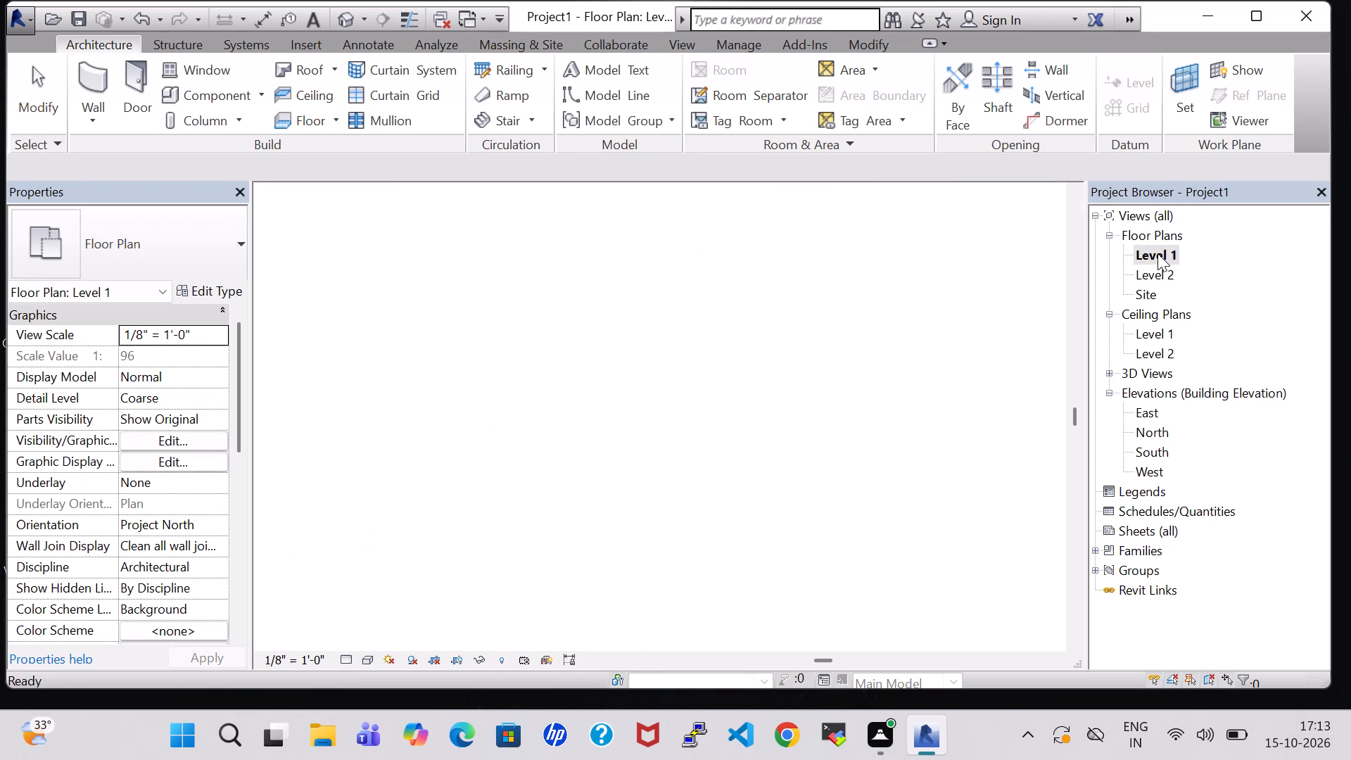
{"action": "scroll", "coordinate": [884, 329], "scroll_direction": "down", "scroll_amount": 6}
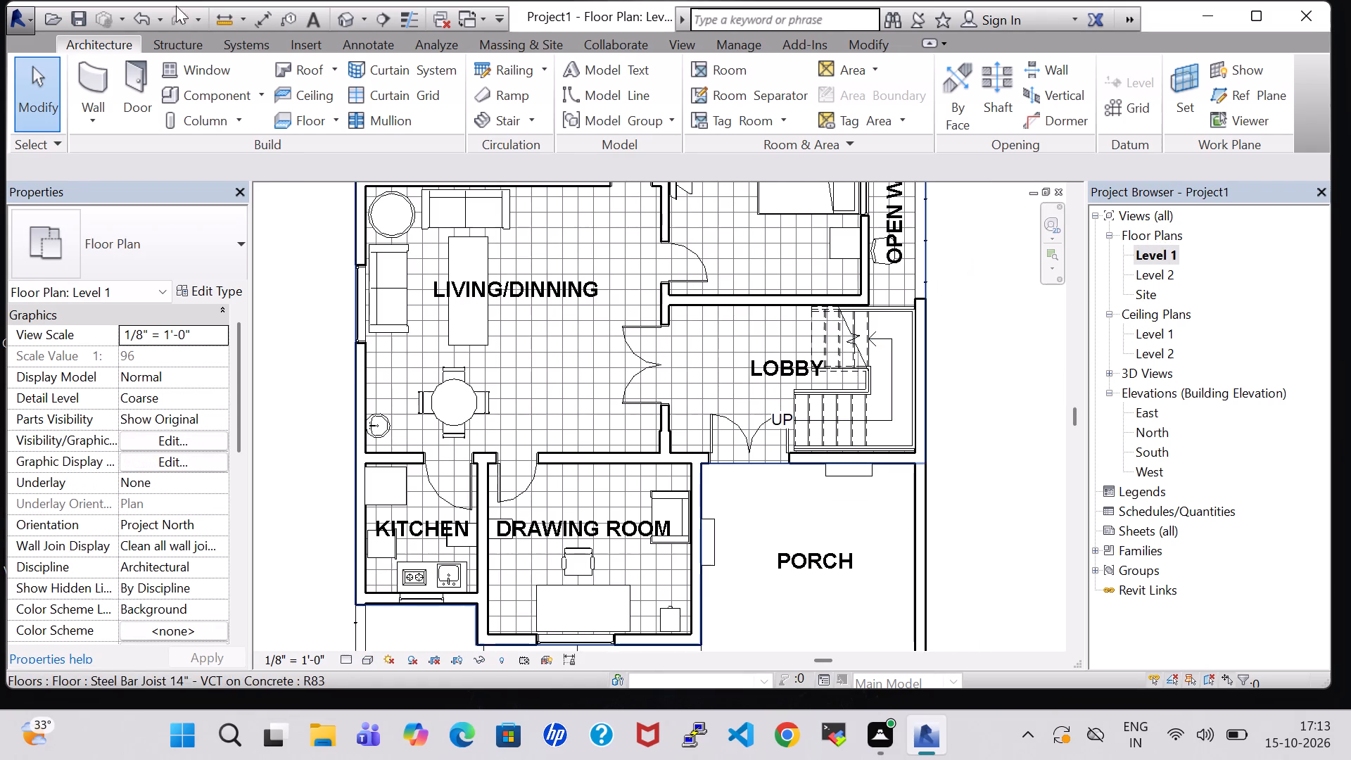
{"action": "scroll", "coordinate": [476, 308], "scroll_direction": "down", "scroll_amount": 2}
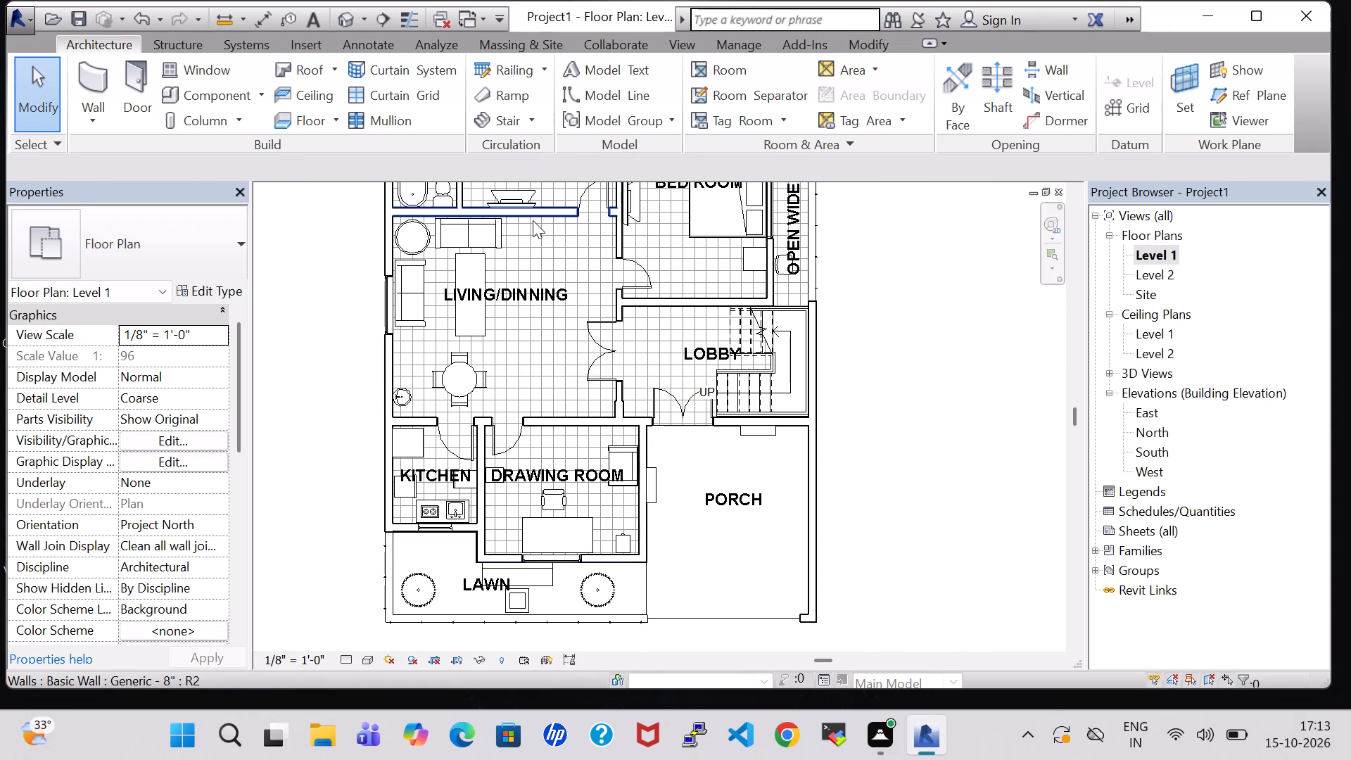
{"action": "type", "text": "VV"}
{"action": "scroll", "coordinate": [555, 322], "scroll_direction": "down", "scroll_amount": 7}
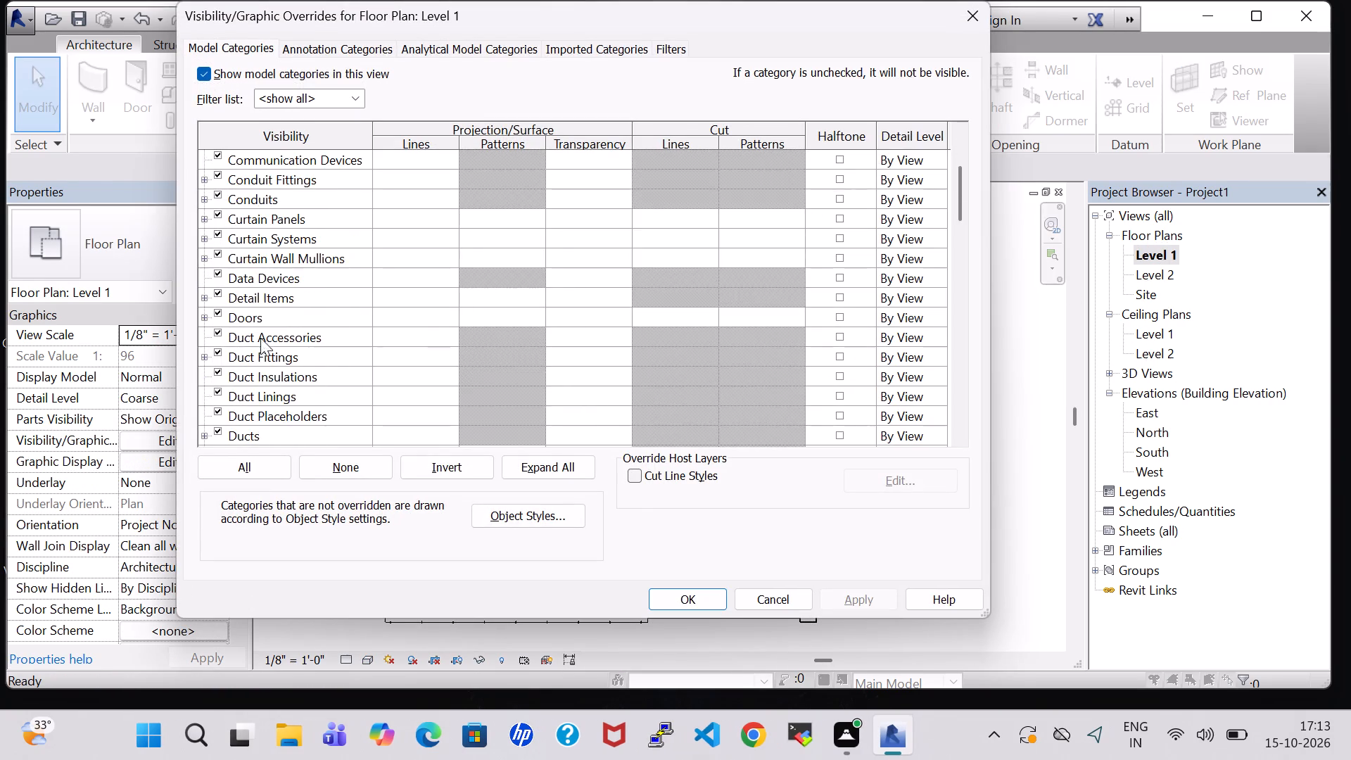
{"action": "scroll", "coordinate": [258, 349], "scroll_direction": "down", "scroll_amount": 20}
{"action": "scroll", "coordinate": [258, 349], "scroll_direction": "down", "scroll_amount": 20}
{"action": "scroll", "coordinate": [258, 349], "scroll_direction": "down", "scroll_amount": 5}
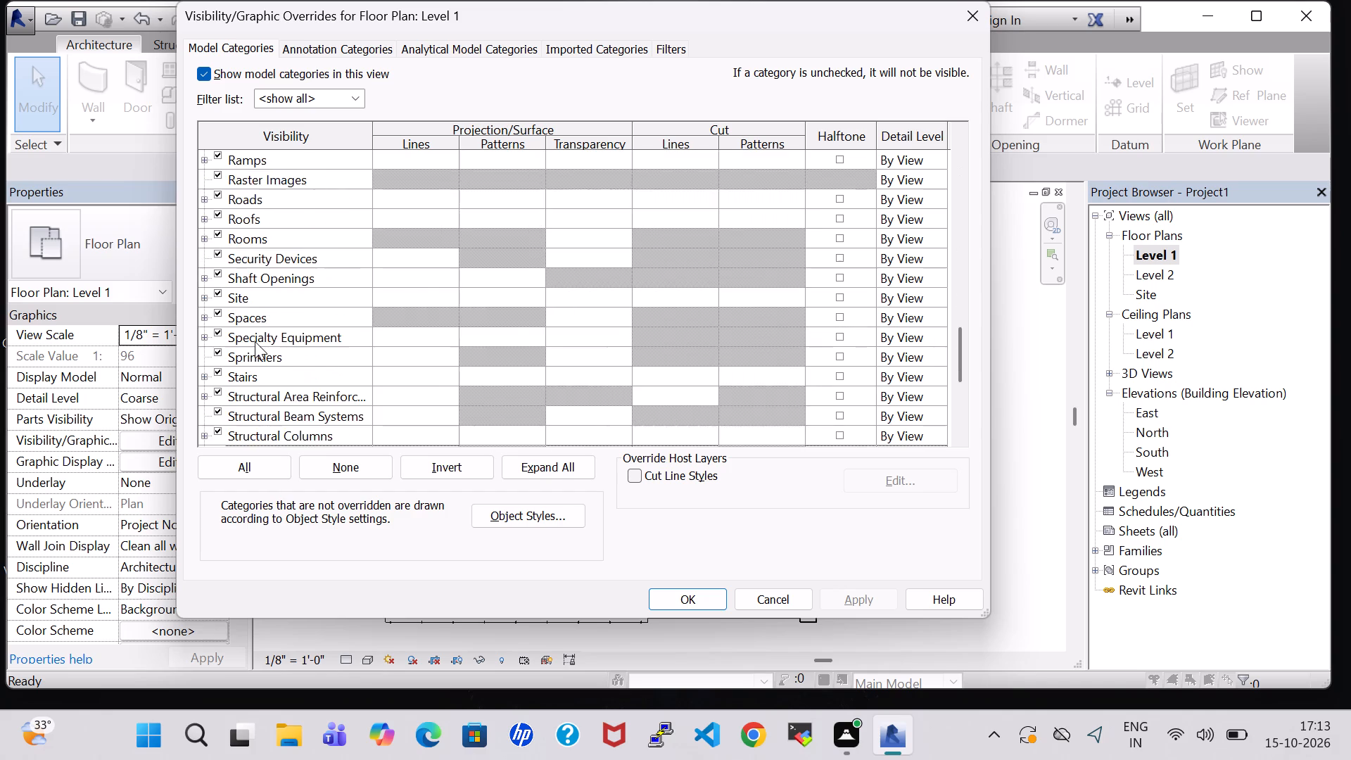
{"action": "scroll", "coordinate": [255, 341], "scroll_direction": "down", "scroll_amount": 20}
{"action": "scroll", "coordinate": [253, 353], "scroll_direction": "up", "scroll_amount": 7}
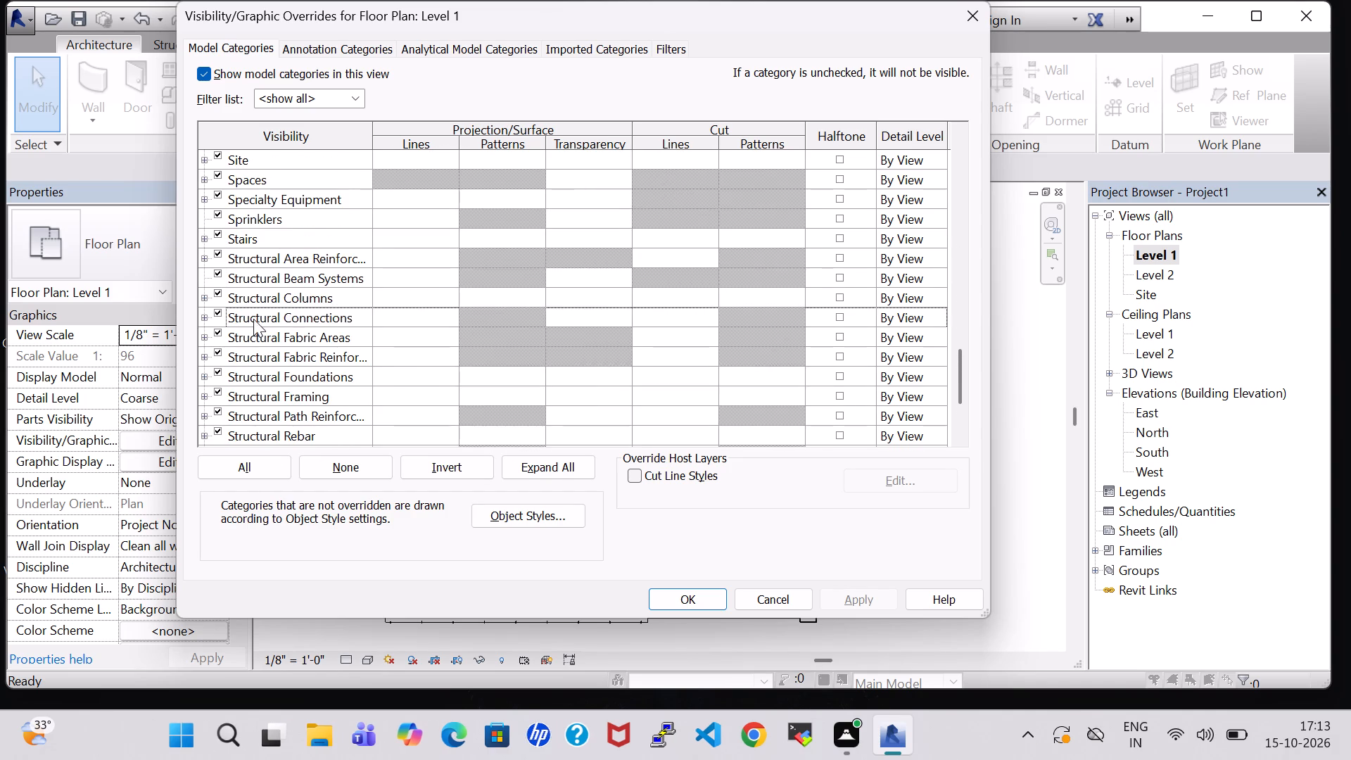
{"action": "left_click", "coordinate": [253, 319]}
{"action": "key", "text": "r"}
{"action": "scroll", "coordinate": [253, 319], "scroll_direction": "up", "scroll_amount": 1}
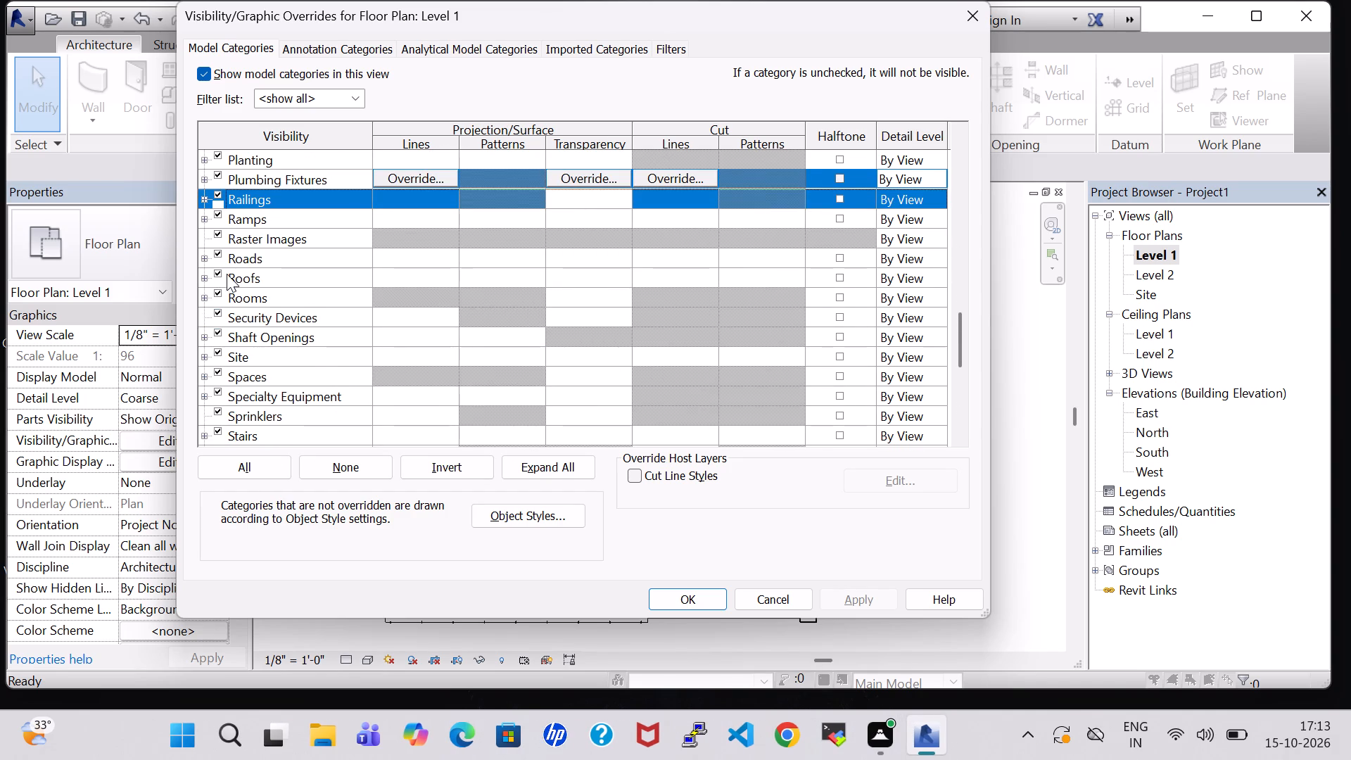
{"action": "left_click", "coordinate": [219, 271]}
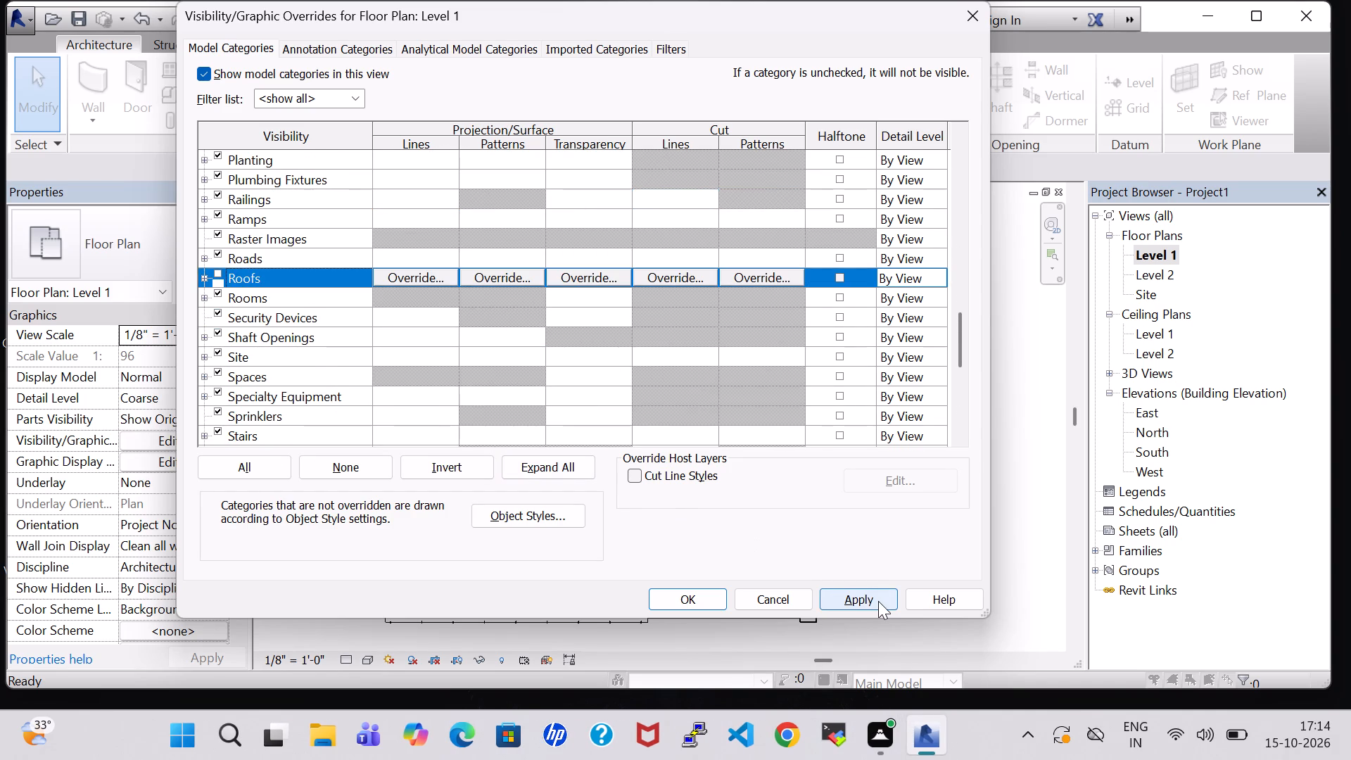
{"action": "left_click", "coordinate": [878, 601]}
{"action": "left_click", "coordinate": [687, 599]}
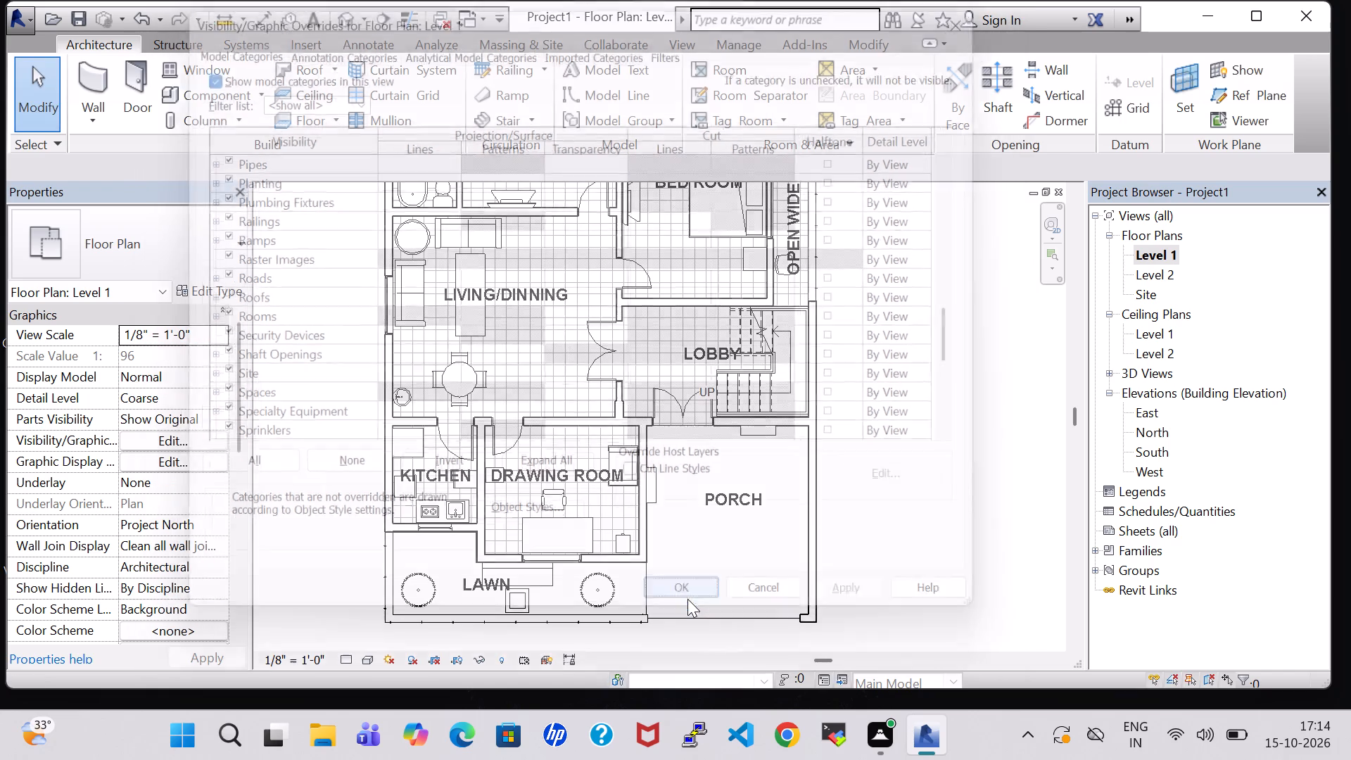
{"action": "left_click", "coordinate": [896, 399]}
In the 3D view, turn the Roofs category on through the visibility and graphic overrides, dismissing the save reminder.
{"action": "left_click", "coordinate": [338, 14]}
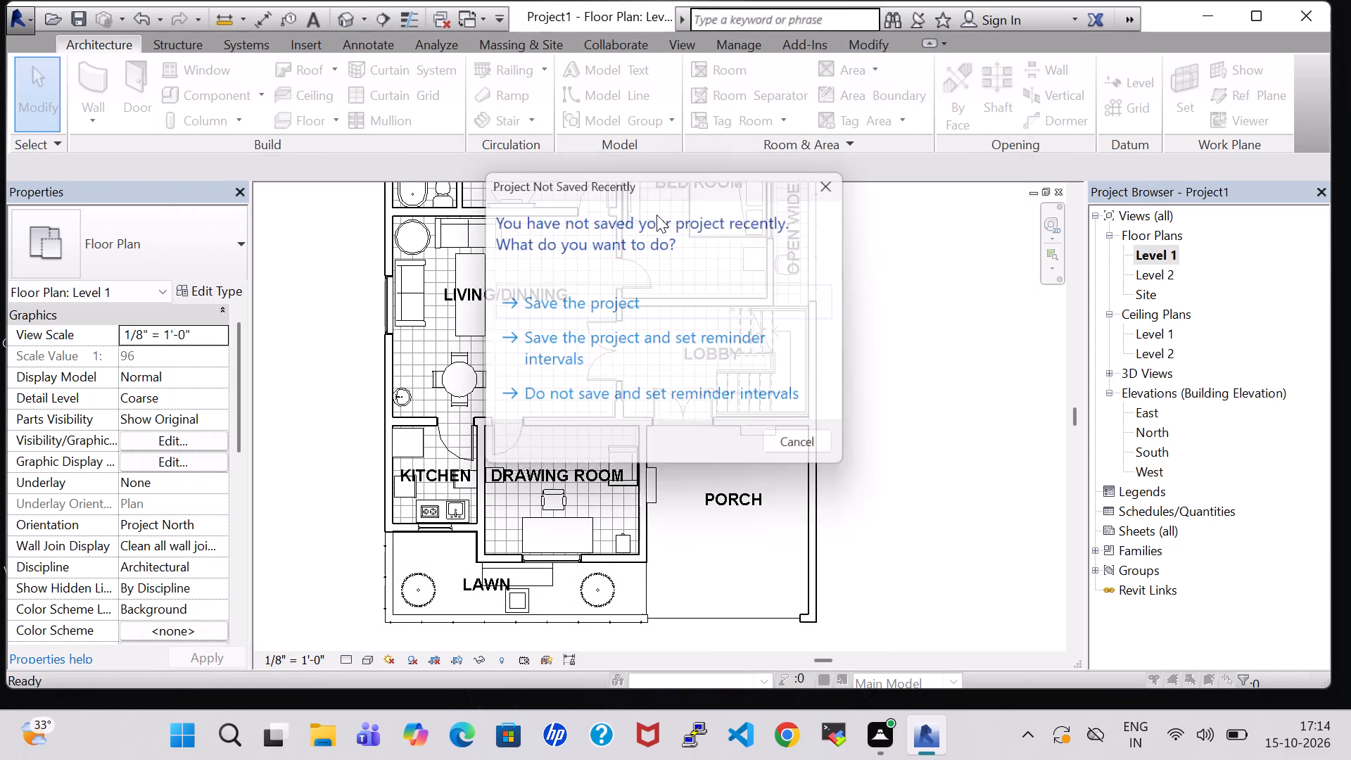
{"action": "left_click", "coordinate": [840, 190]}
{"action": "scroll", "coordinate": [842, 361], "scroll_direction": "down", "scroll_amount": 4}
{"action": "middle_click_drag", "start_coordinate": [613, 406], "coordinate": [799, 255], "text": "shift"}
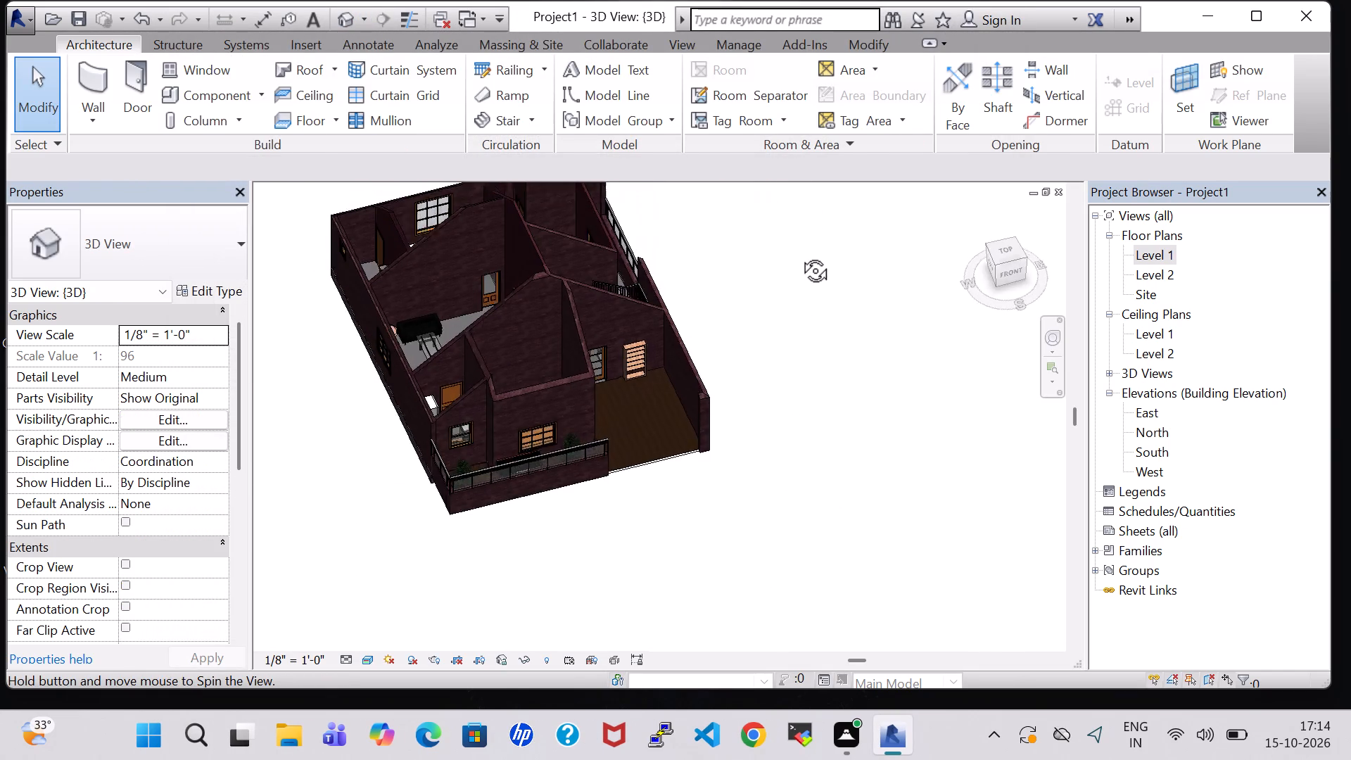
{"action": "middle_click_drag", "start_coordinate": [799, 255], "coordinate": [718, 221], "text": "shift"}
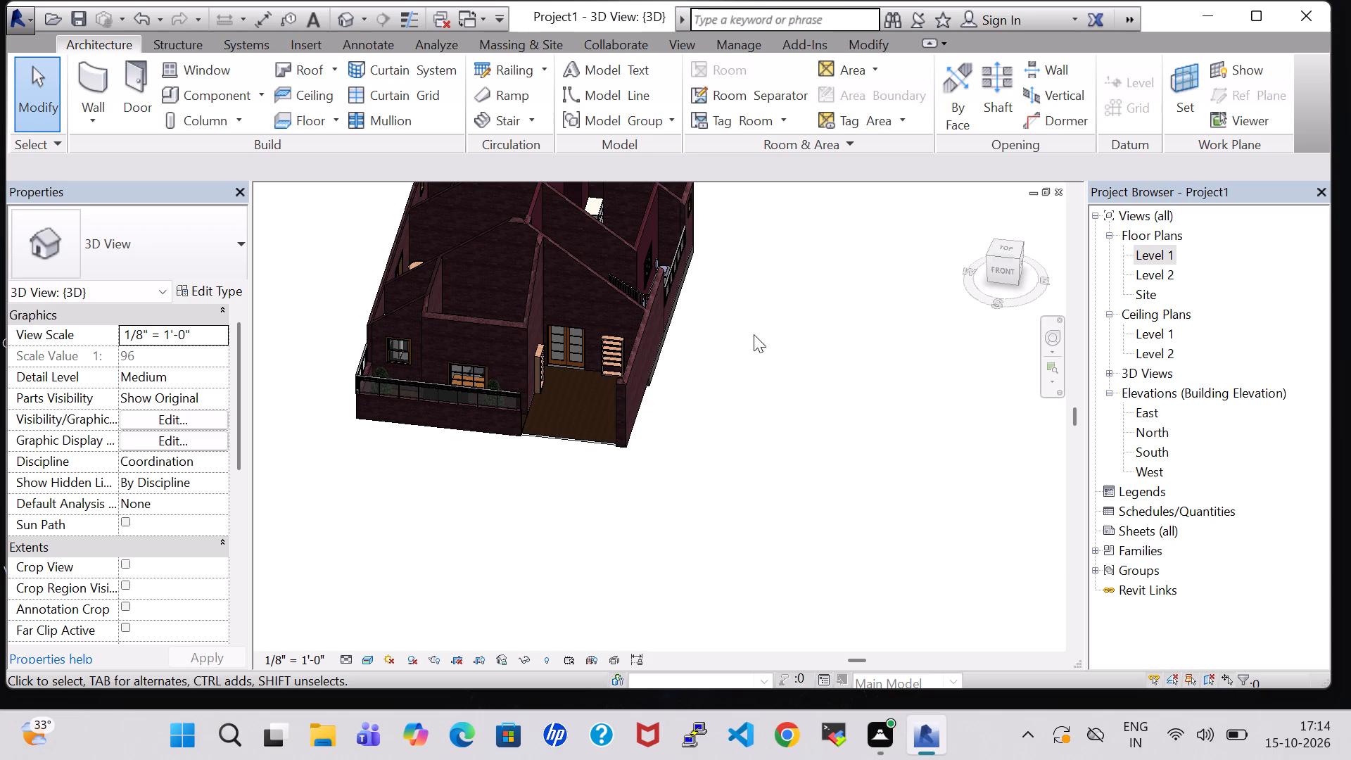
{"action": "type", "text": "VV"}
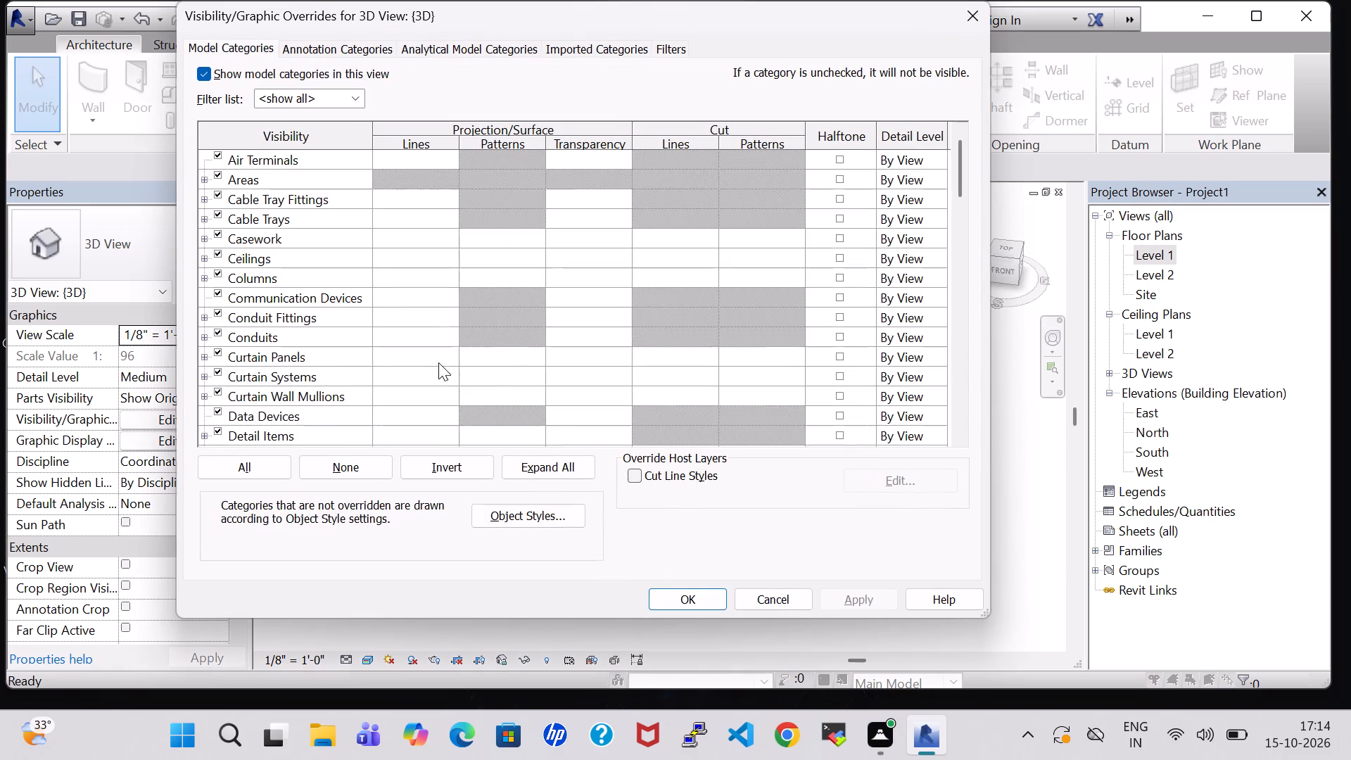
{"action": "left_click", "coordinate": [321, 363]}
{"action": "key", "text": "r"}
{"action": "scroll", "coordinate": [321, 363], "scroll_direction": "down", "scroll_amount": 5}
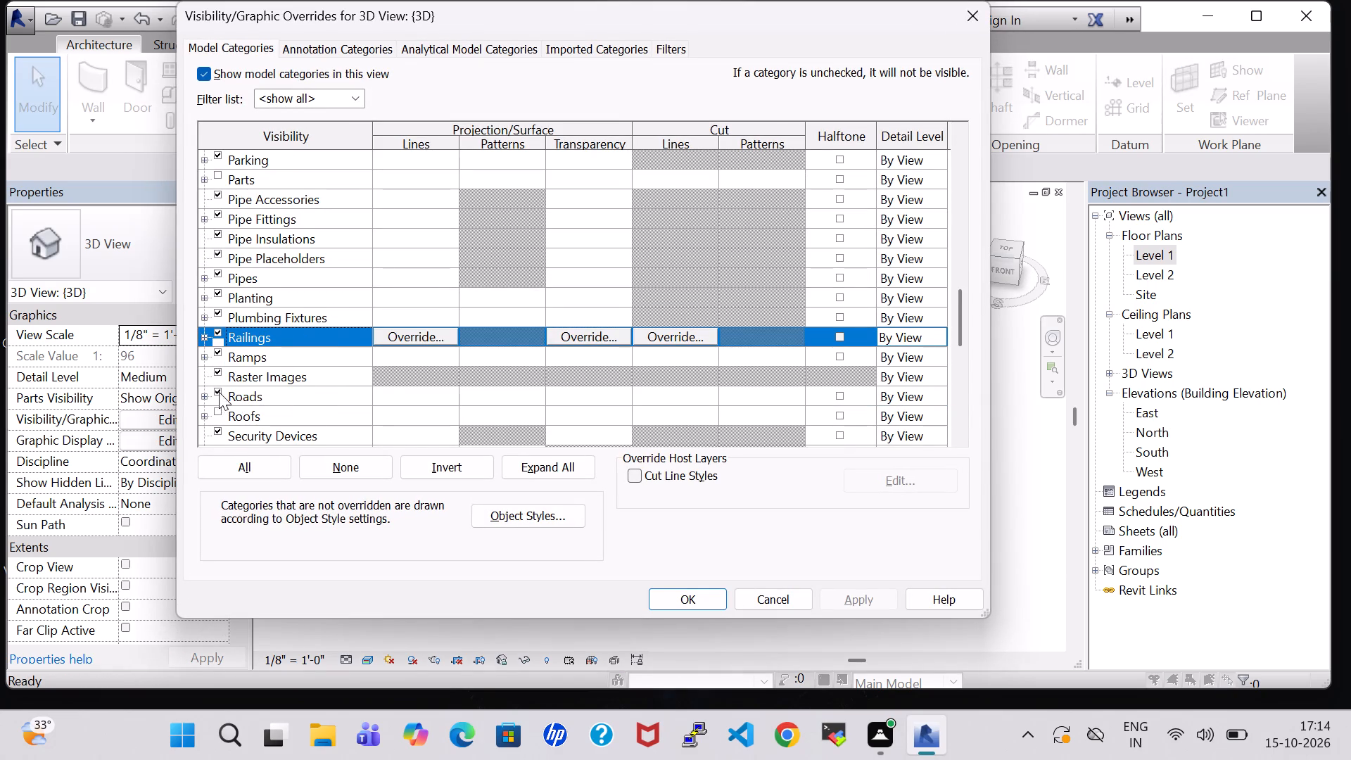
{"action": "left_click", "coordinate": [219, 391]}
{"action": "left_click", "coordinate": [873, 598]}
{"action": "left_click", "coordinate": [679, 602]}
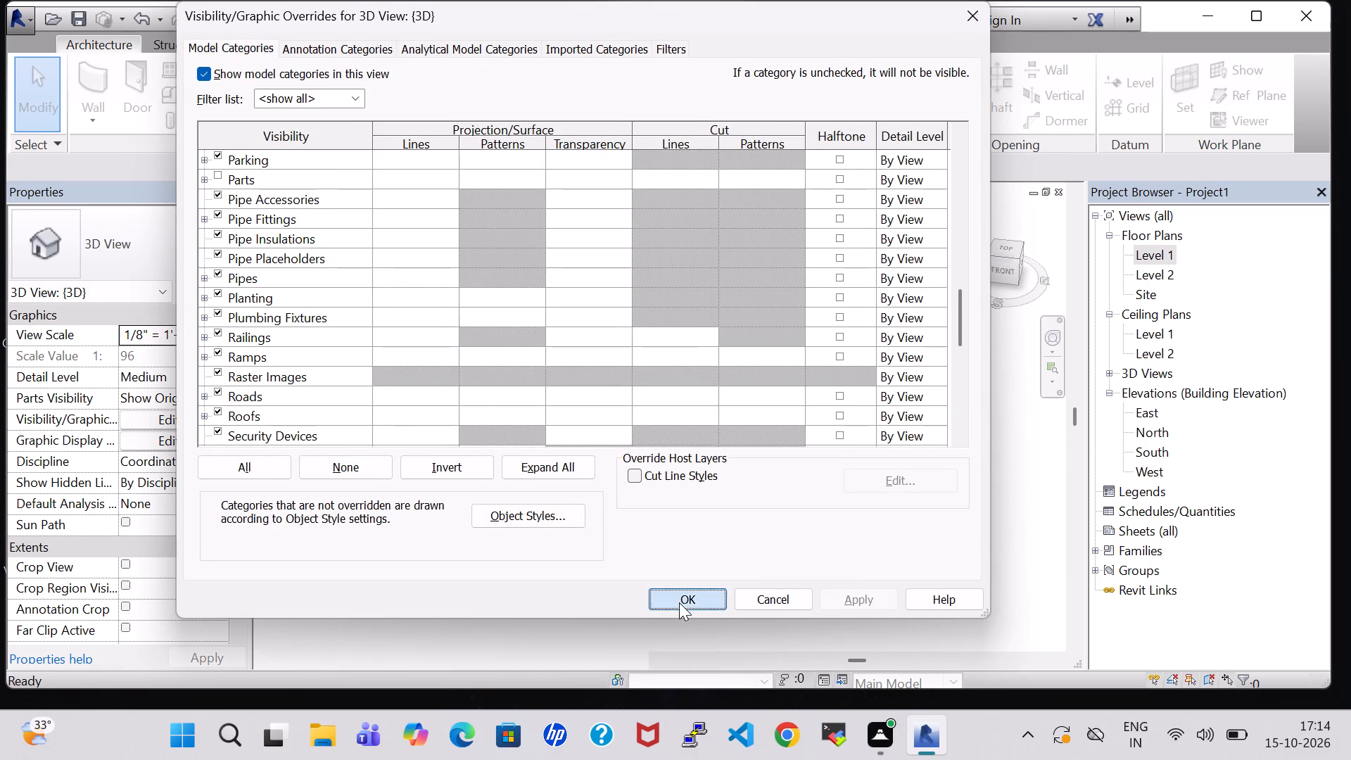
{"action": "left_click", "coordinate": [761, 531]}
Delete the Wood Rafter 8" - Asphalt Shingle - Insulated roof covering the house.
{"action": "left_click", "coordinate": [549, 251]}
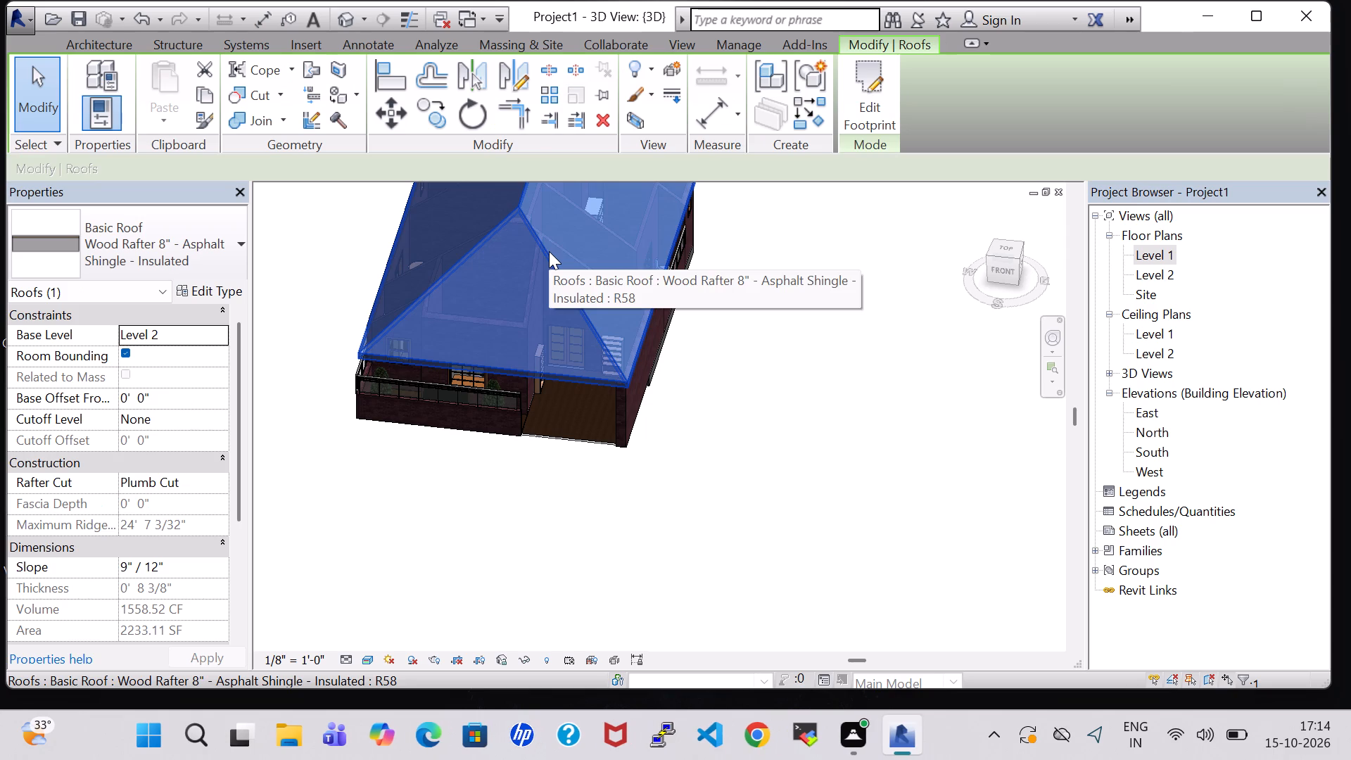
{"action": "key", "text": "Delete"}
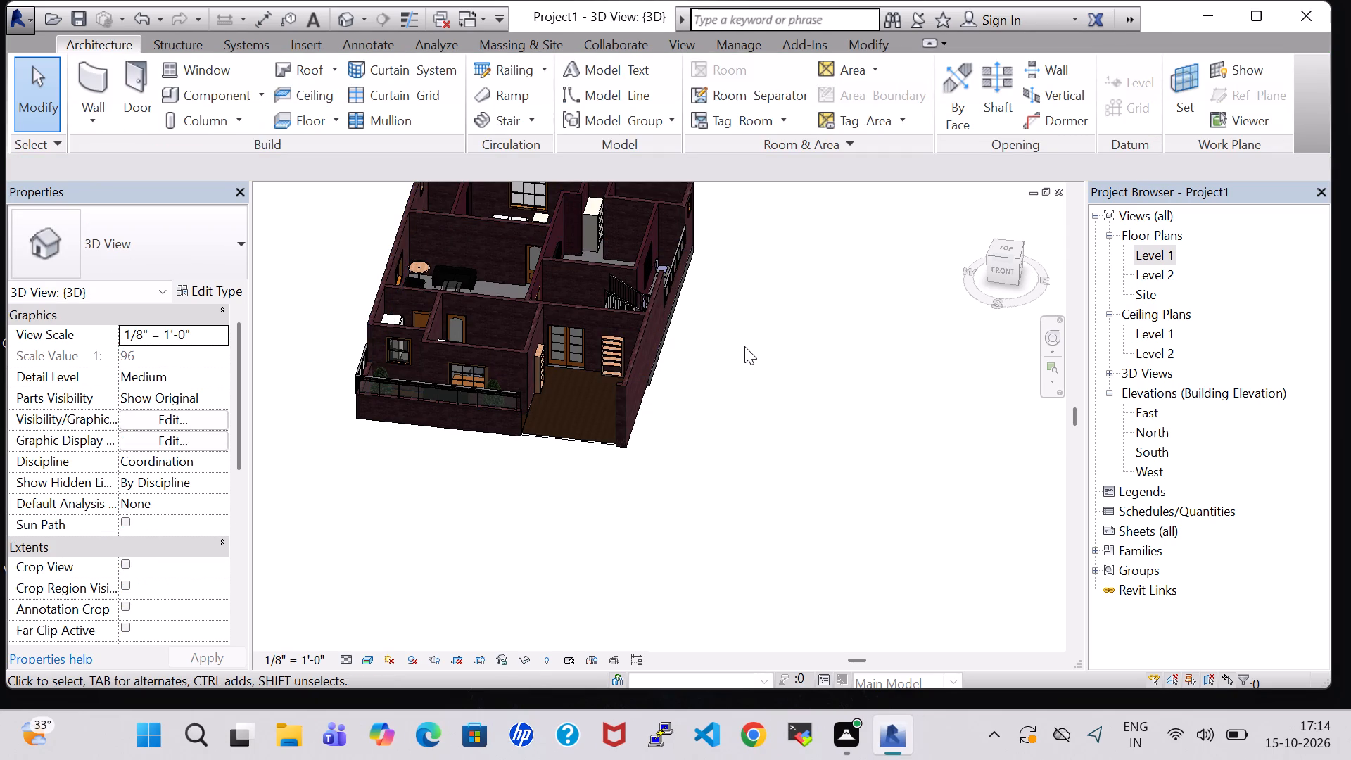
From the Level 1 plan, start a footprint roof moved to Level 2, with Defines slope switched off.
{"action": "middle_click_drag", "start_coordinate": [744, 346], "coordinate": [640, 357], "text": "shift"}
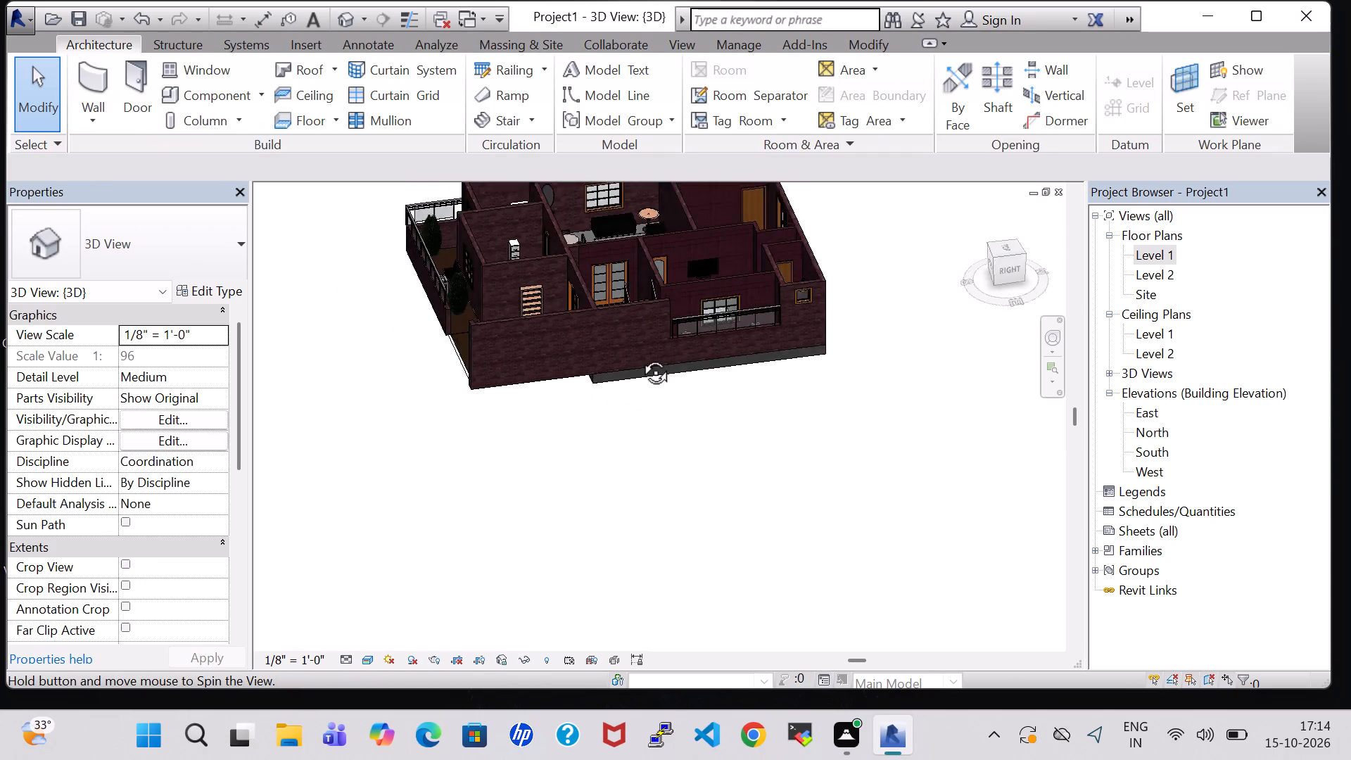
{"action": "middle_click_drag", "start_coordinate": [640, 357], "coordinate": [778, 367], "text": "shift"}
{"action": "middle_click_drag", "start_coordinate": [778, 367], "coordinate": [858, 501]}
{"action": "middle_click_drag", "start_coordinate": [858, 501], "coordinate": [818, 388], "text": "shift"}
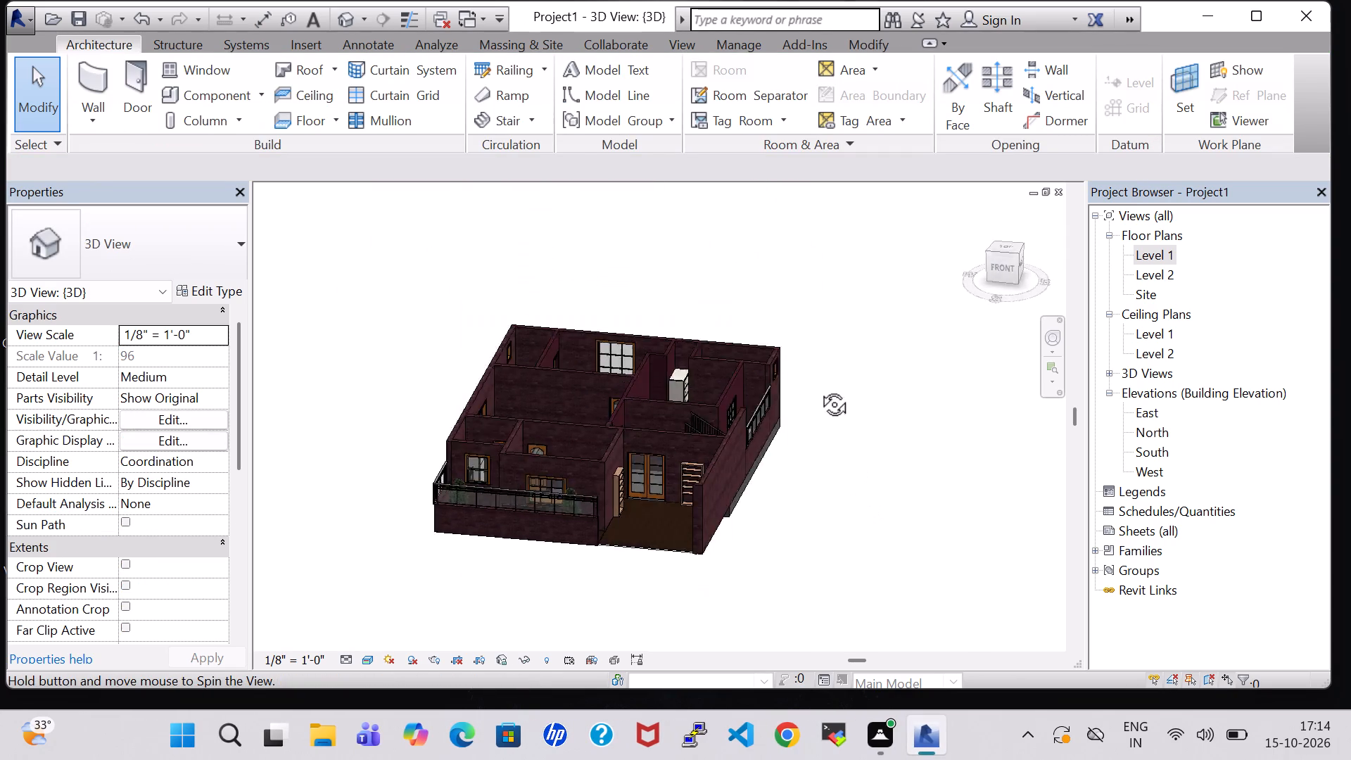
{"action": "middle_click_drag", "start_coordinate": [818, 388], "coordinate": [861, 381], "text": "shift"}
{"action": "double_click", "coordinate": [1151, 259]}
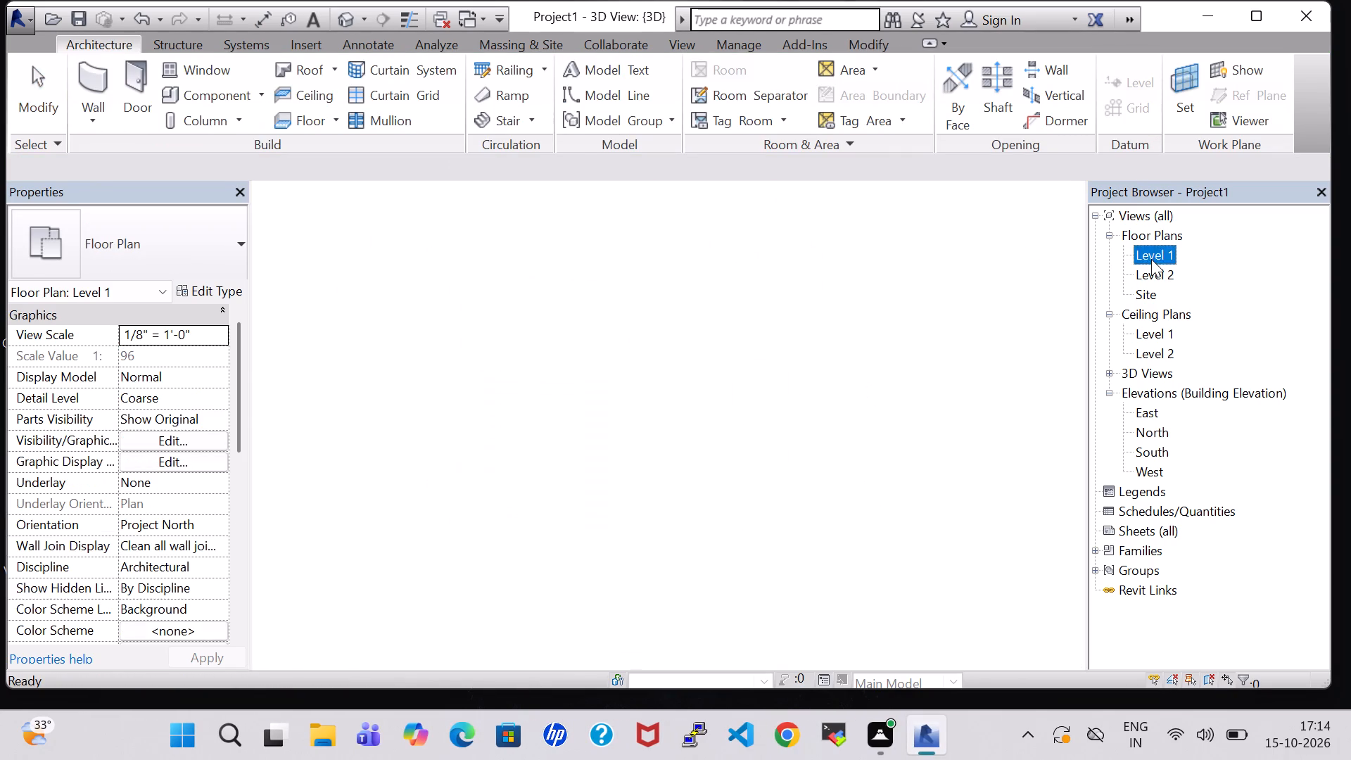
{"action": "left_click", "coordinate": [302, 63]}
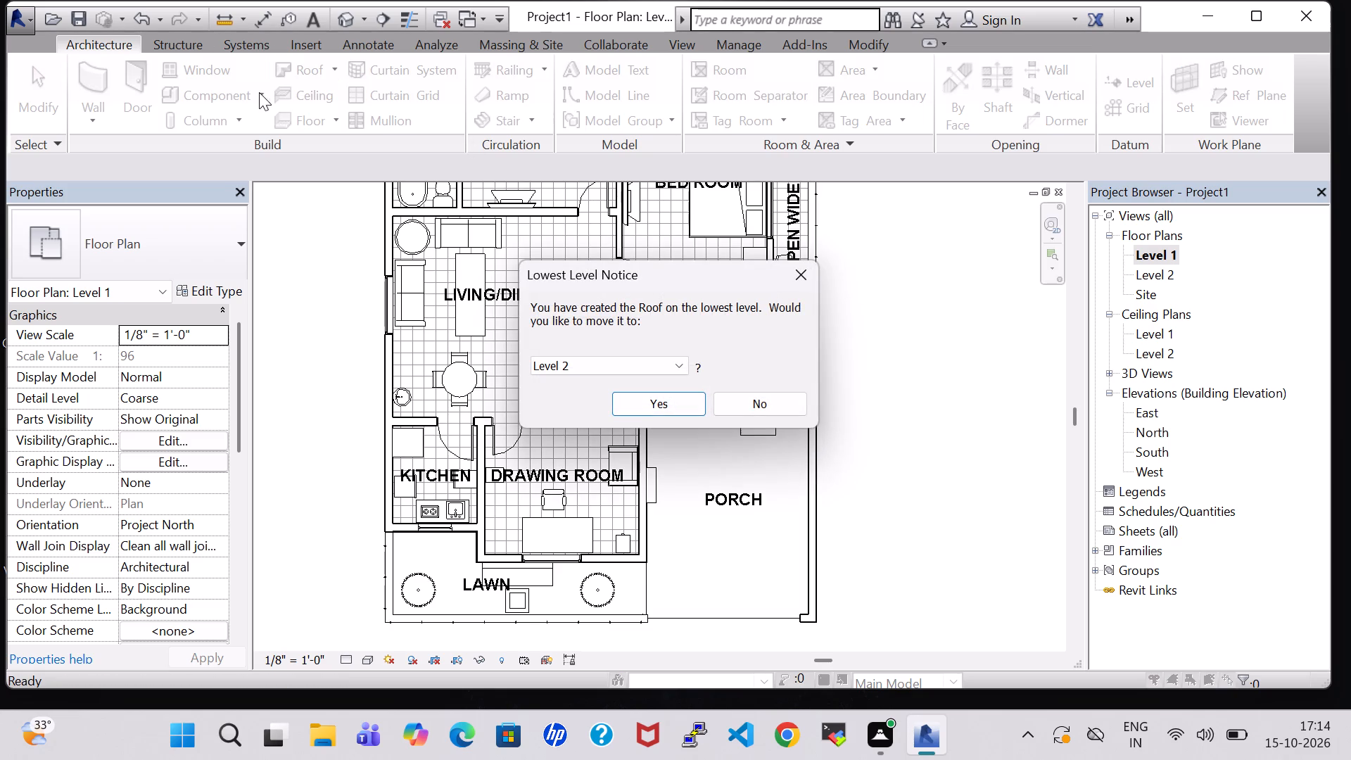
{"action": "left_click", "coordinate": [671, 393]}
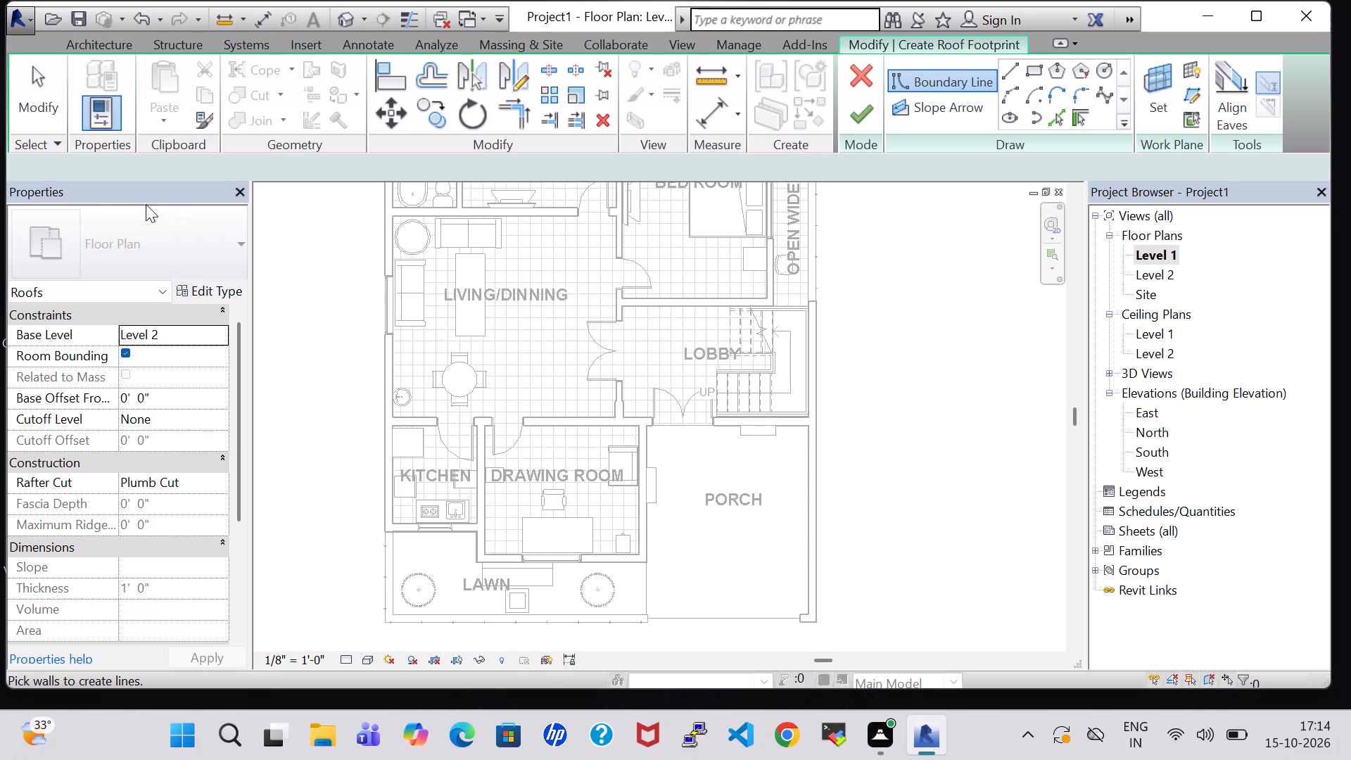
{"action": "left_click", "coordinate": [23, 162]}
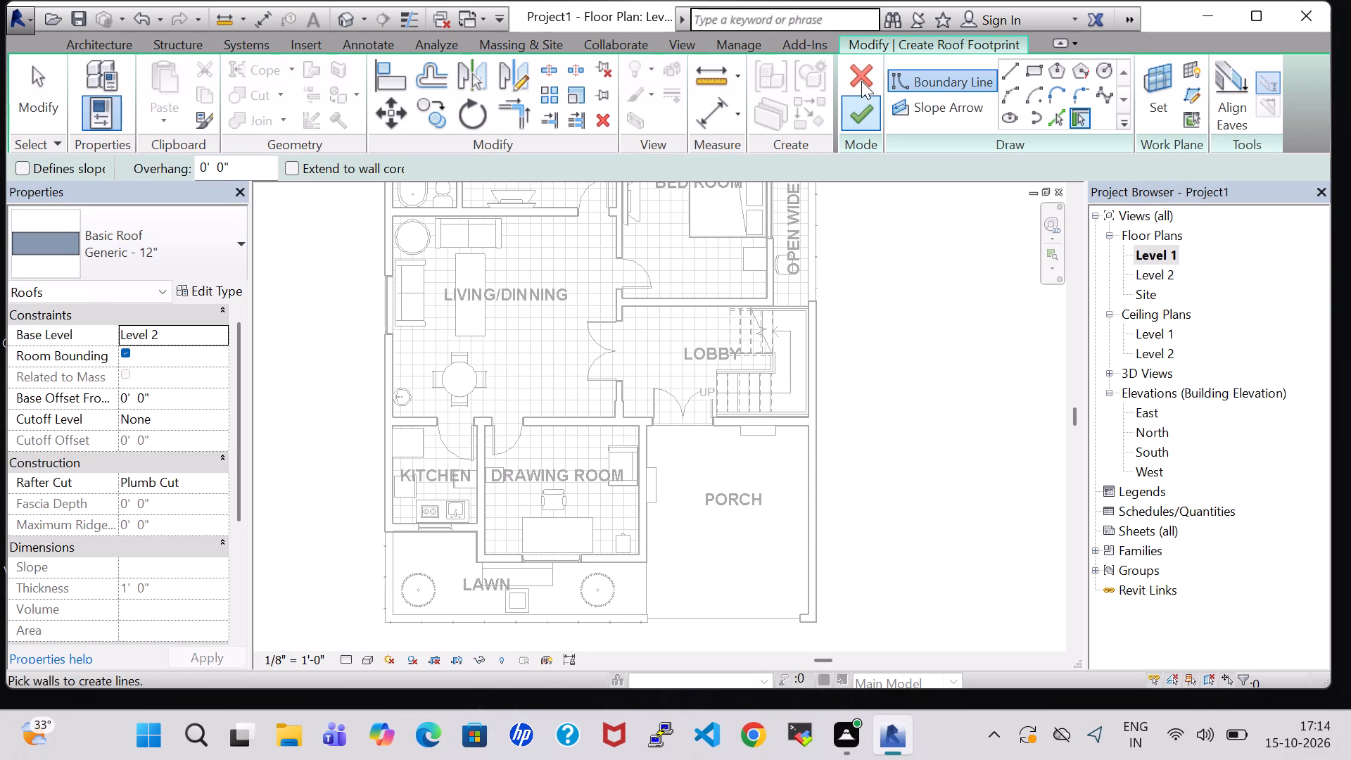
{"action": "left_click", "coordinate": [870, 110]}
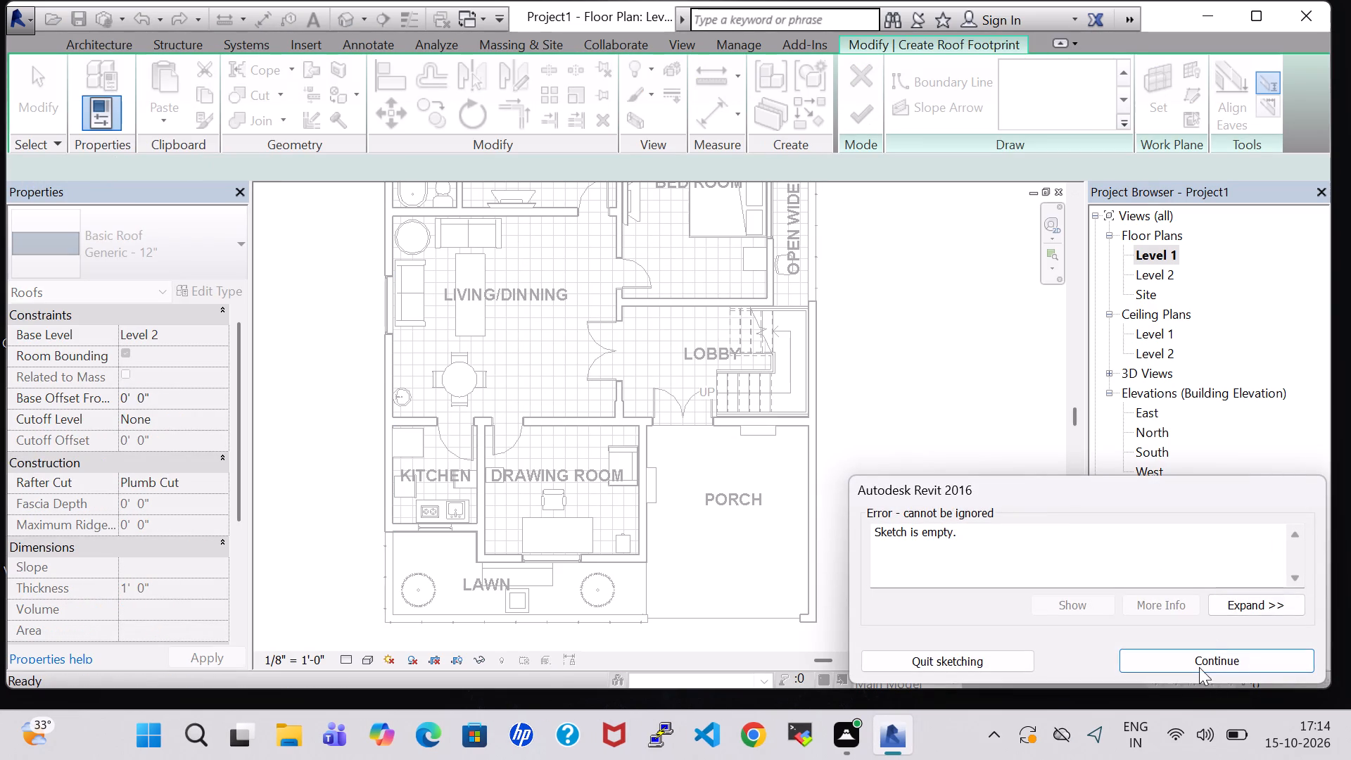
{"action": "left_click", "coordinate": [1199, 667]}
Sketch the roof boundary from the corner bath along the bedroom and Open Wide outer walls, skirting the lobby and running 9'-4" down its living-room side.
{"action": "middle_click_drag", "start_coordinate": [941, 371], "coordinate": [980, 470]}
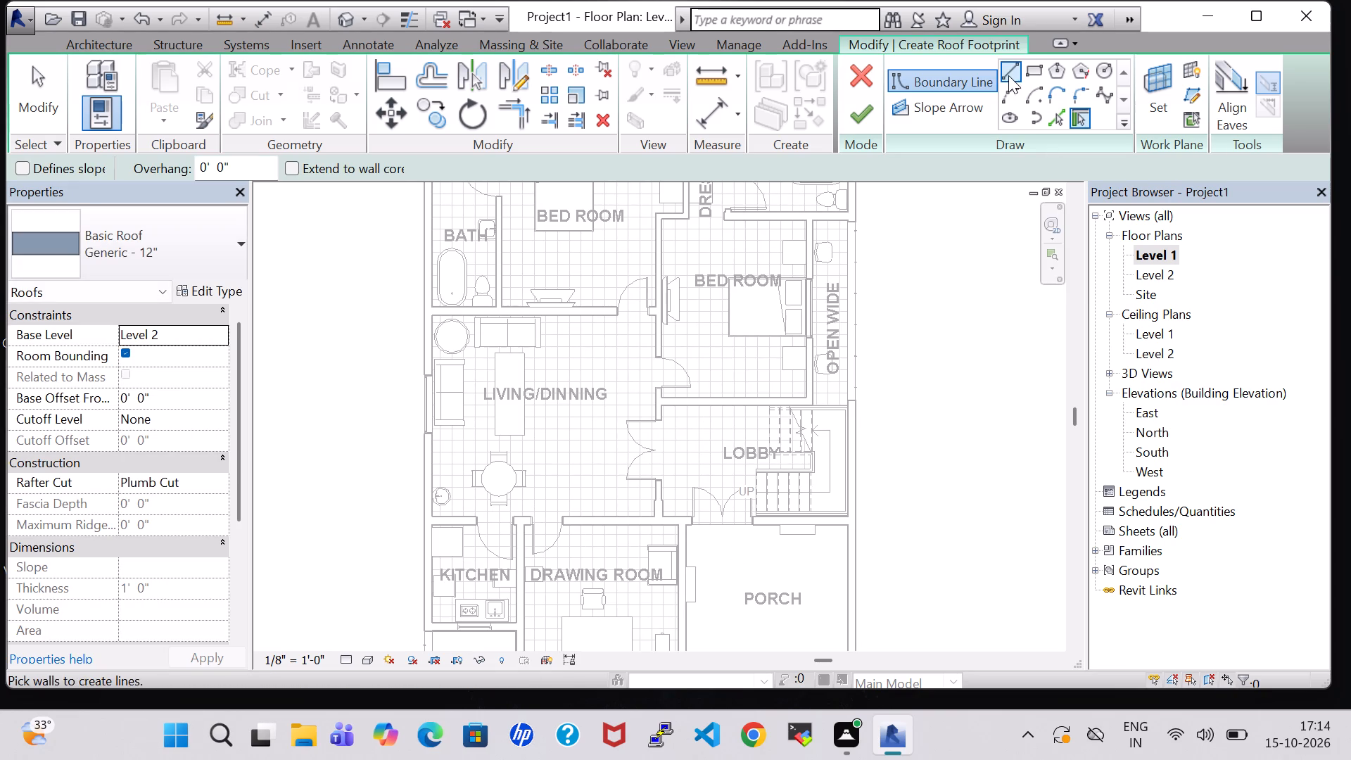
{"action": "left_click", "coordinate": [1008, 75]}
{"action": "scroll", "coordinate": [934, 298], "scroll_direction": "down", "scroll_amount": 2}
{"action": "middle_click_drag", "start_coordinate": [927, 279], "coordinate": [910, 347]}
{"action": "scroll", "coordinate": [513, 275], "scroll_direction": "up", "scroll_amount": 4}
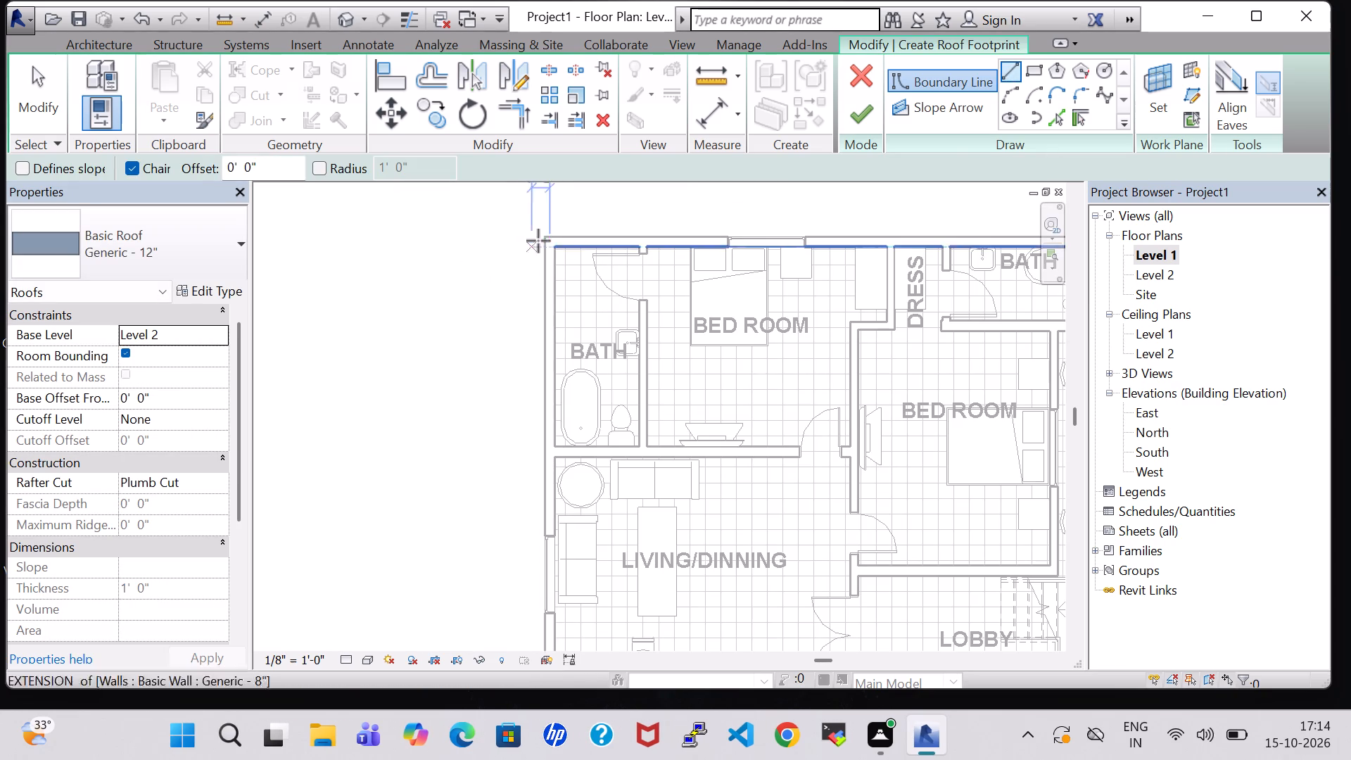
{"action": "left_click", "coordinate": [545, 239]}
{"action": "middle_click_drag", "start_coordinate": [600, 235], "coordinate": [361, 231]}
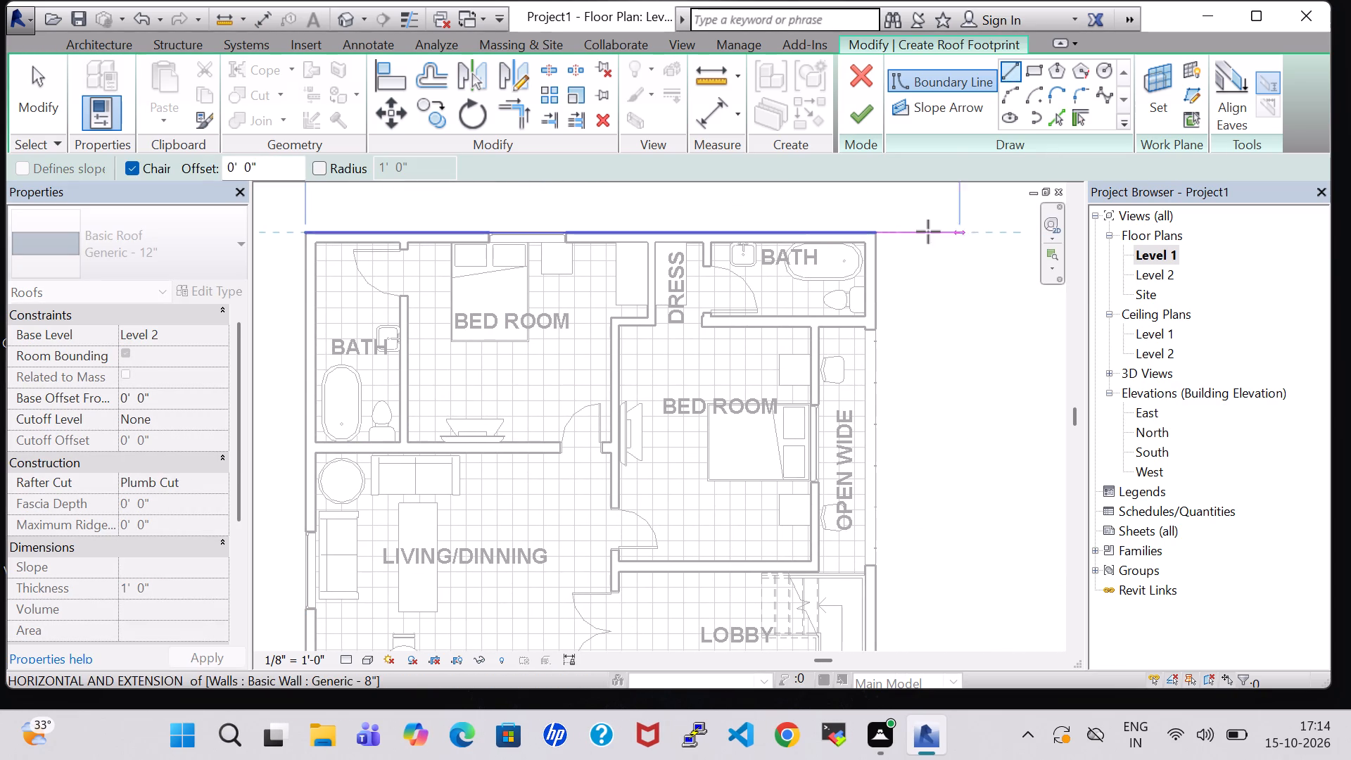
{"action": "left_click", "coordinate": [878, 235]}
{"action": "middle_click_drag", "start_coordinate": [883, 394], "coordinate": [879, 226]}
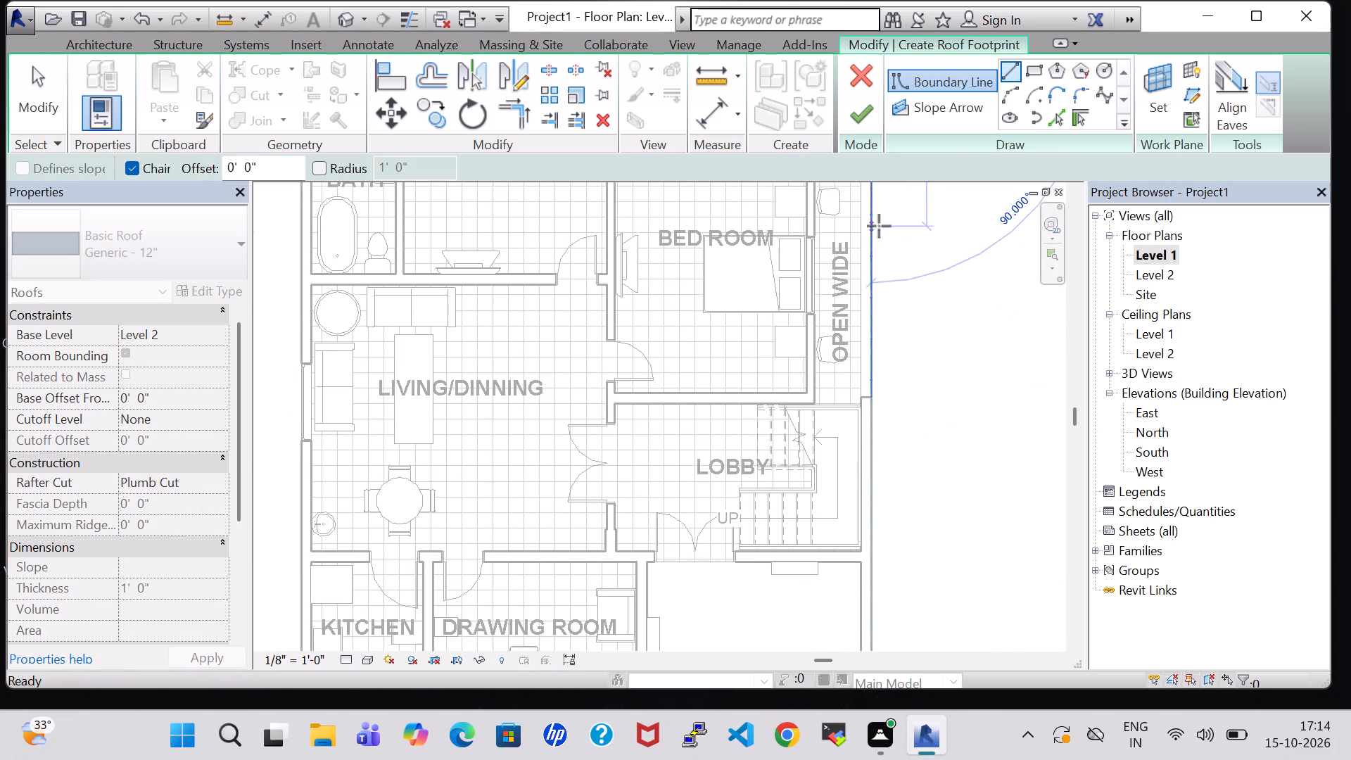
{"action": "middle_click_drag", "start_coordinate": [902, 386], "coordinate": [851, 274]}
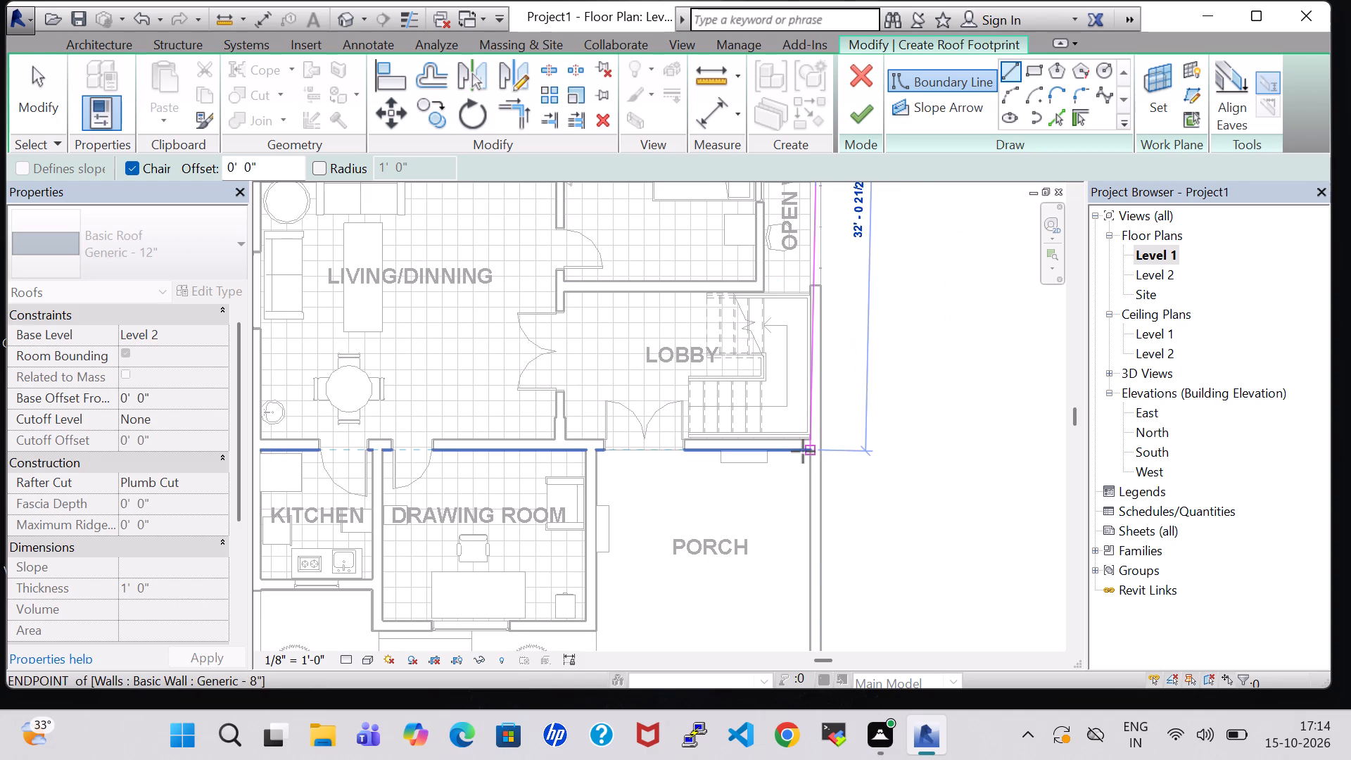
{"action": "left_click", "coordinate": [818, 293]}
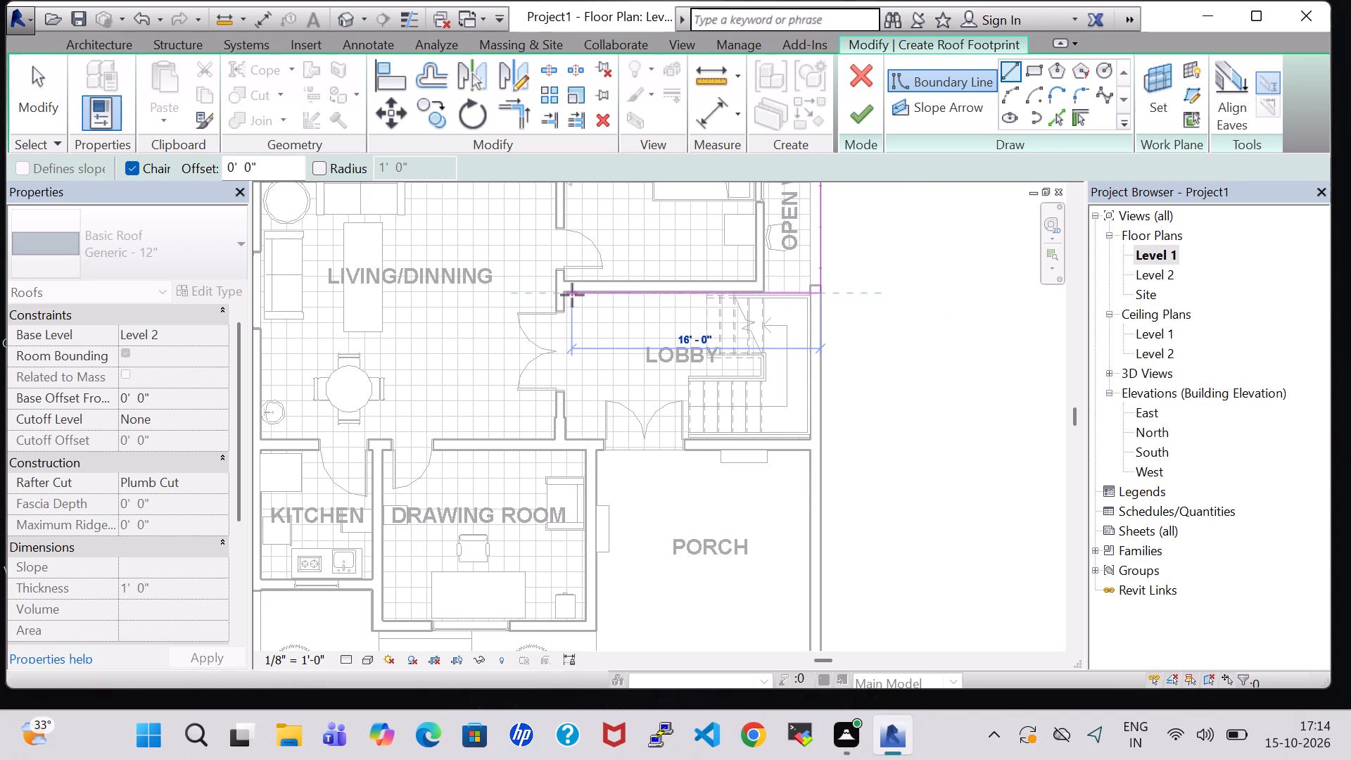
{"action": "left_click", "coordinate": [564, 293]}
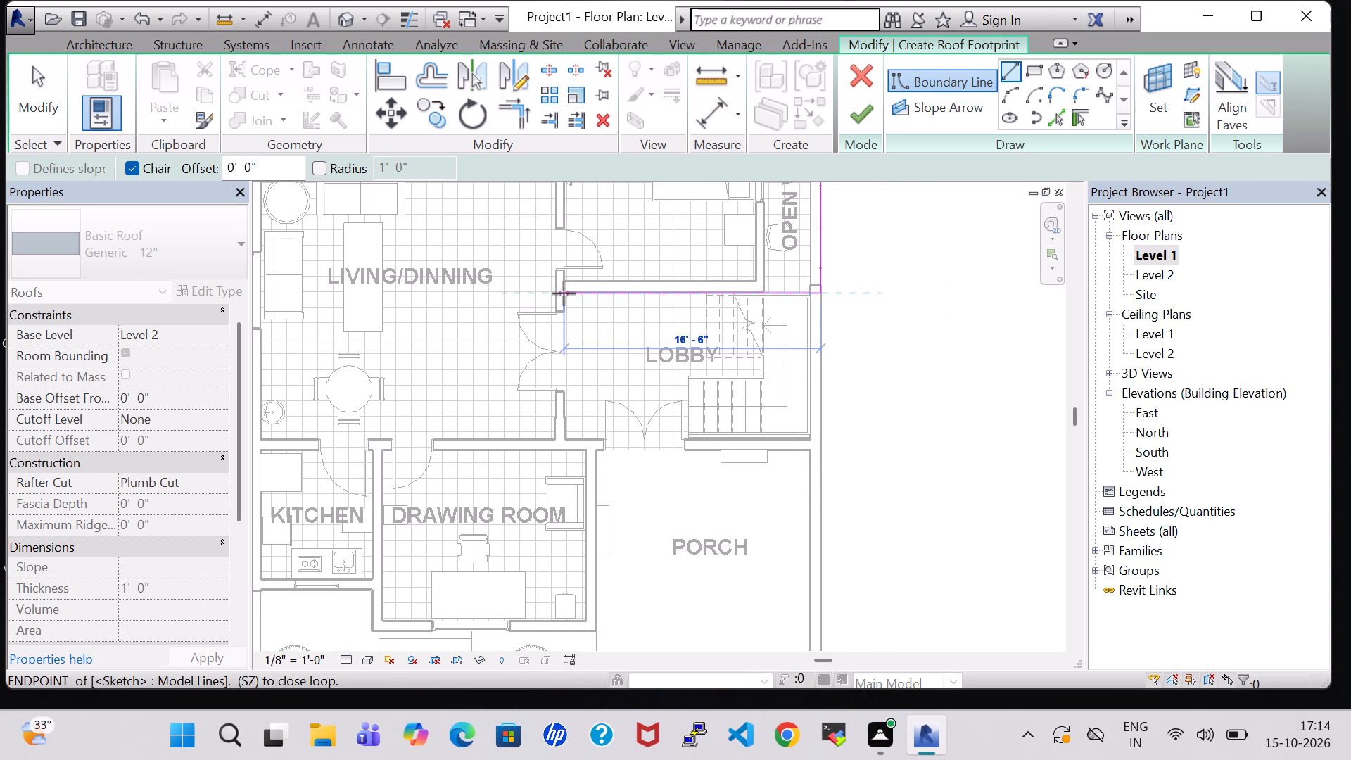
{"action": "left_click", "coordinate": [566, 438]}
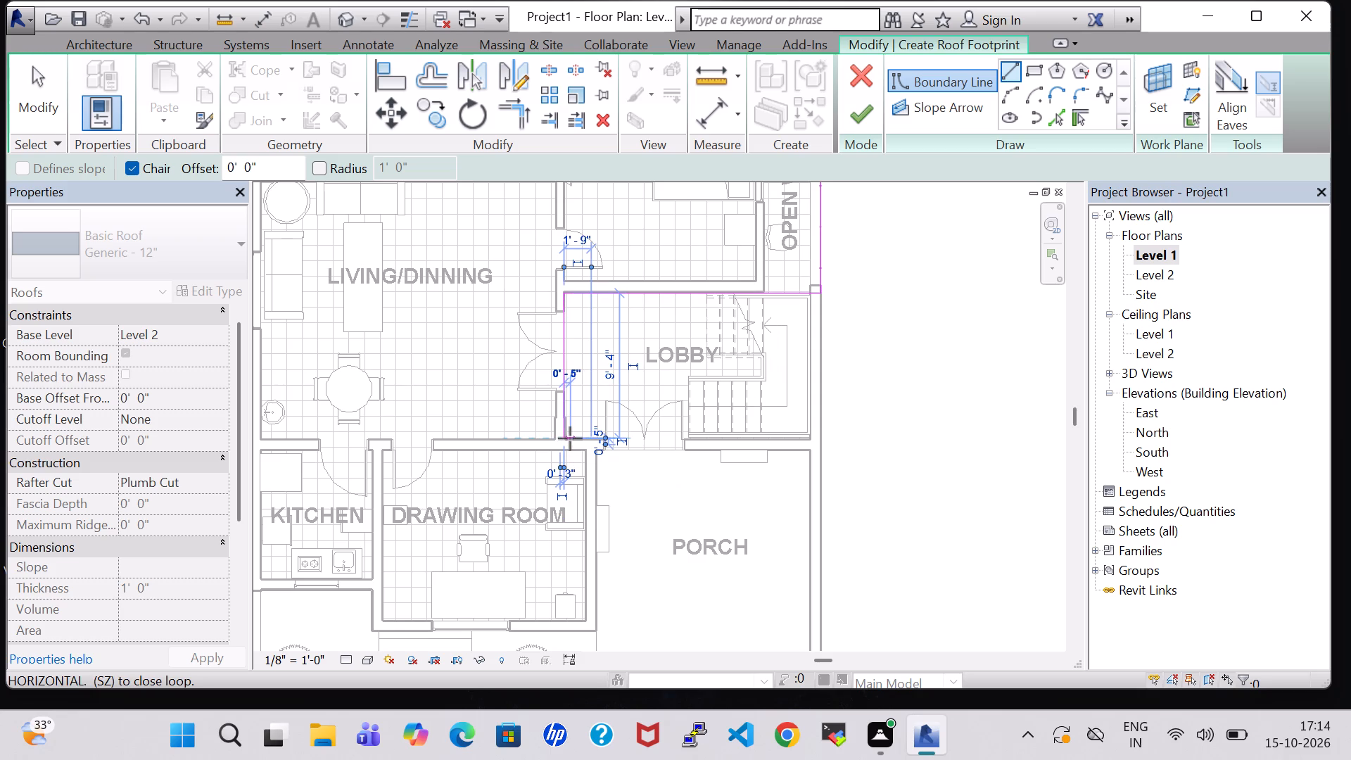
Continue the roof boundary 2'-3" across to the porch, down the drawing room's side, 14'-7" along its front and 7'-9" past the kitchen.
{"action": "middle_click_drag", "start_coordinate": [474, 445], "coordinate": [782, 445]}
{"action": "scroll", "coordinate": [782, 445], "scroll_direction": "up", "scroll_amount": 1}
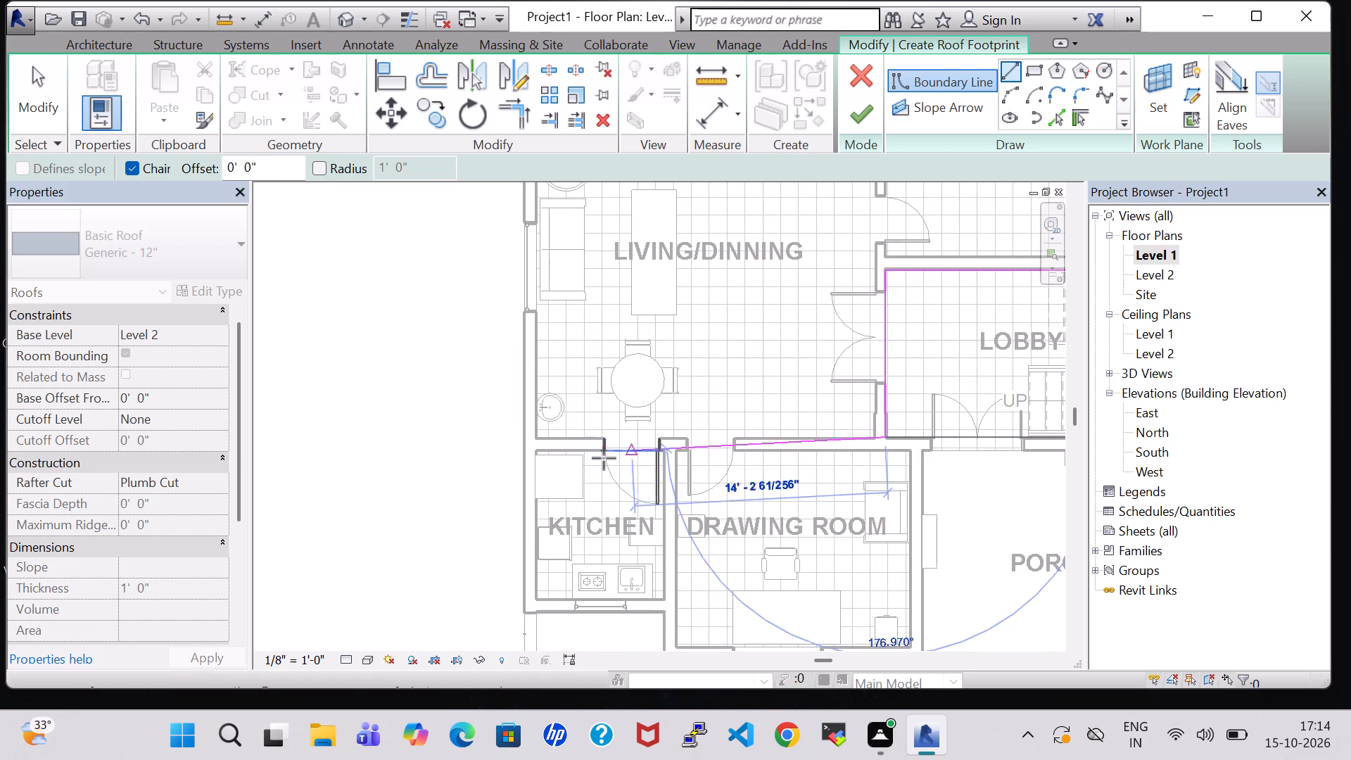
{"action": "left_click", "coordinate": [925, 438]}
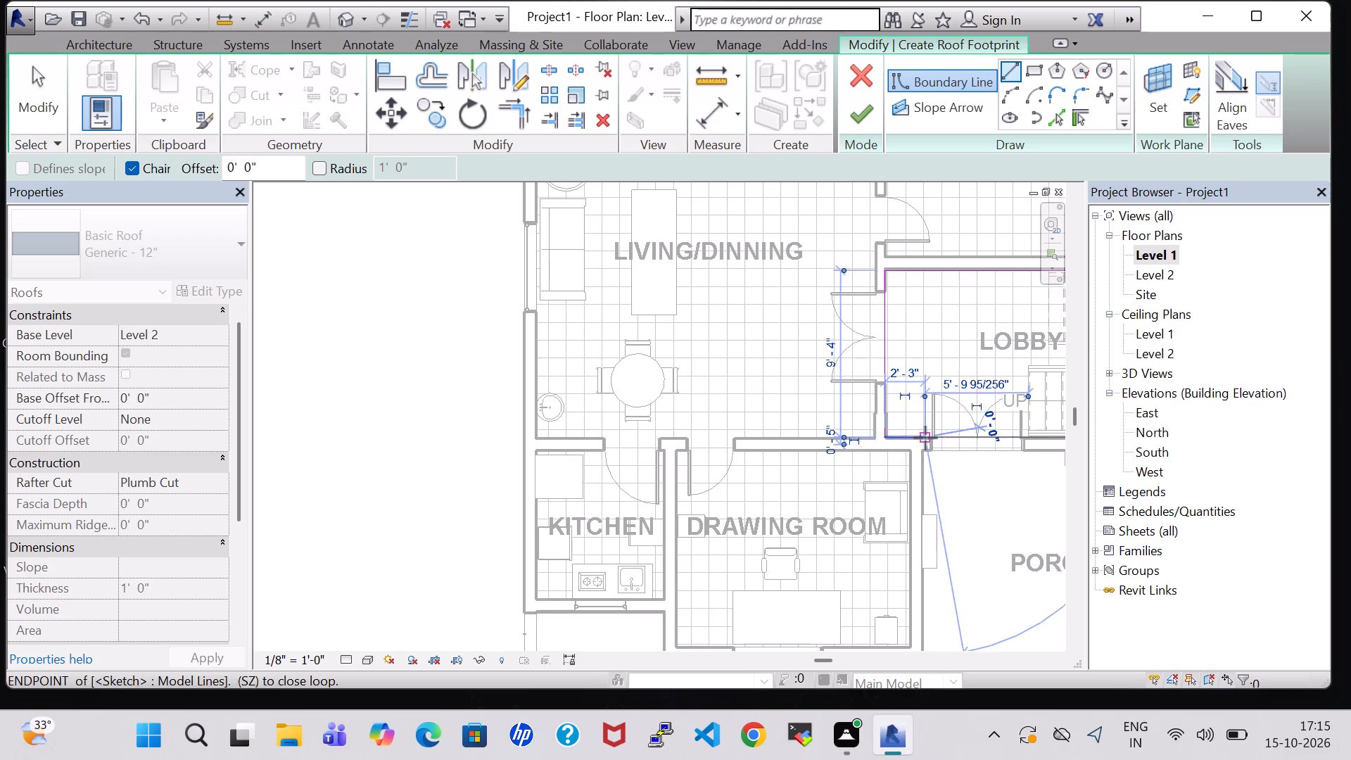
{"action": "middle_click_drag", "start_coordinate": [922, 507], "coordinate": [931, 416]}
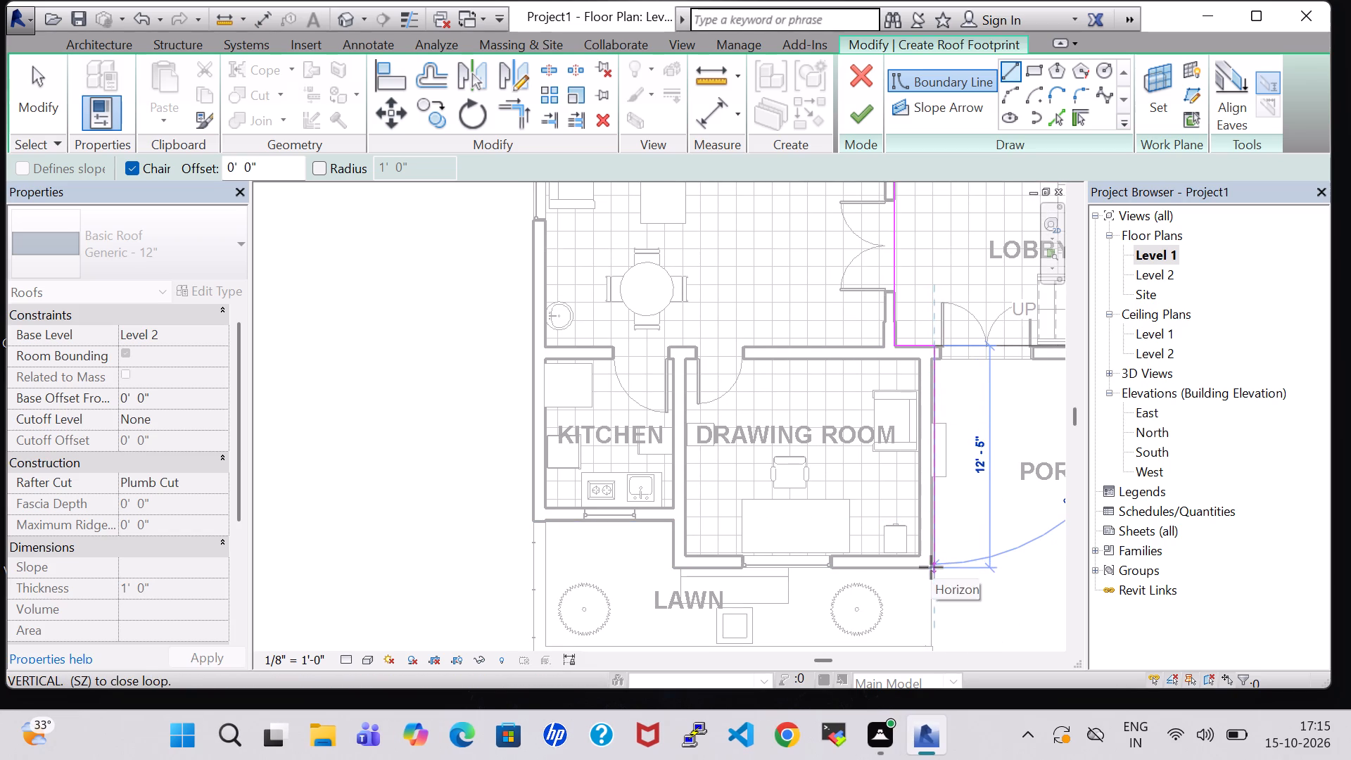
{"action": "left_click", "coordinate": [931, 567]}
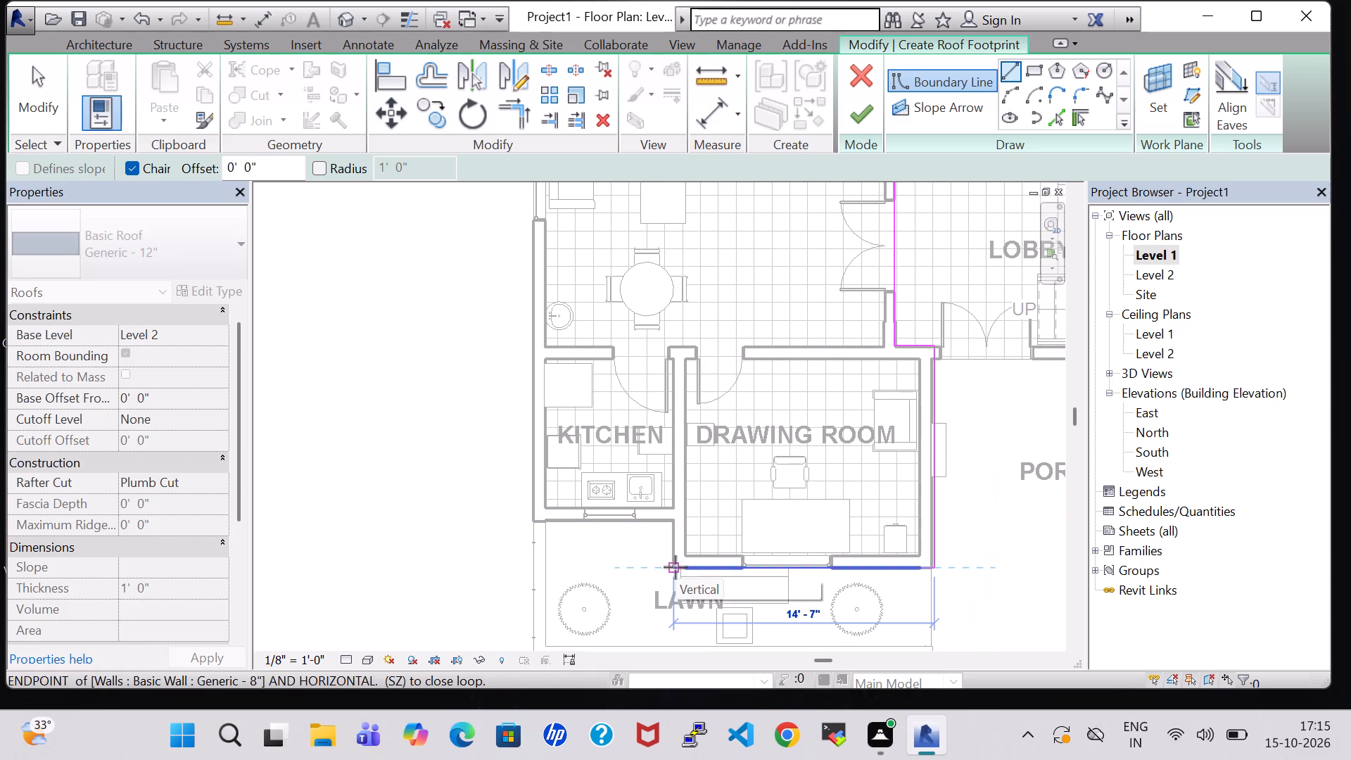
{"action": "left_click", "coordinate": [675, 567]}
{"action": "left_click", "coordinate": [673, 519]}
{"action": "left_click", "coordinate": [535, 514]}
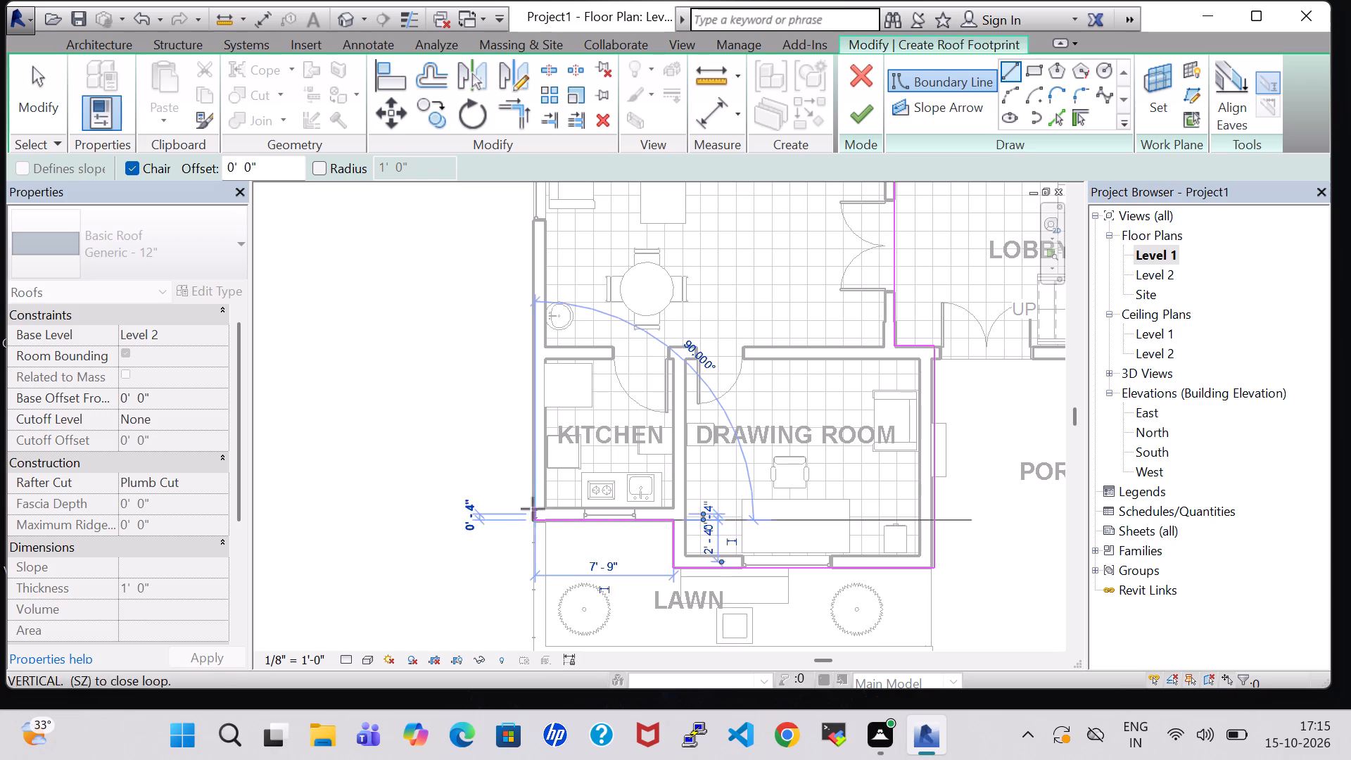
Close the roof boundary along the outer wall from the kitchen back to the bath corner, and finish the roof.
{"action": "scroll", "coordinate": [515, 225], "scroll_direction": "down", "scroll_amount": 2}
{"action": "middle_click_drag", "start_coordinate": [516, 225], "coordinate": [519, 381]}
{"action": "scroll", "coordinate": [519, 381], "scroll_direction": "down", "scroll_amount": 2}
{"action": "middle_click_drag", "start_coordinate": [523, 338], "coordinate": [523, 438]}
{"action": "scroll", "coordinate": [516, 304], "scroll_direction": "up", "scroll_amount": 4}
{"action": "middle_click_drag", "start_coordinate": [552, 245], "coordinate": [532, 379]}
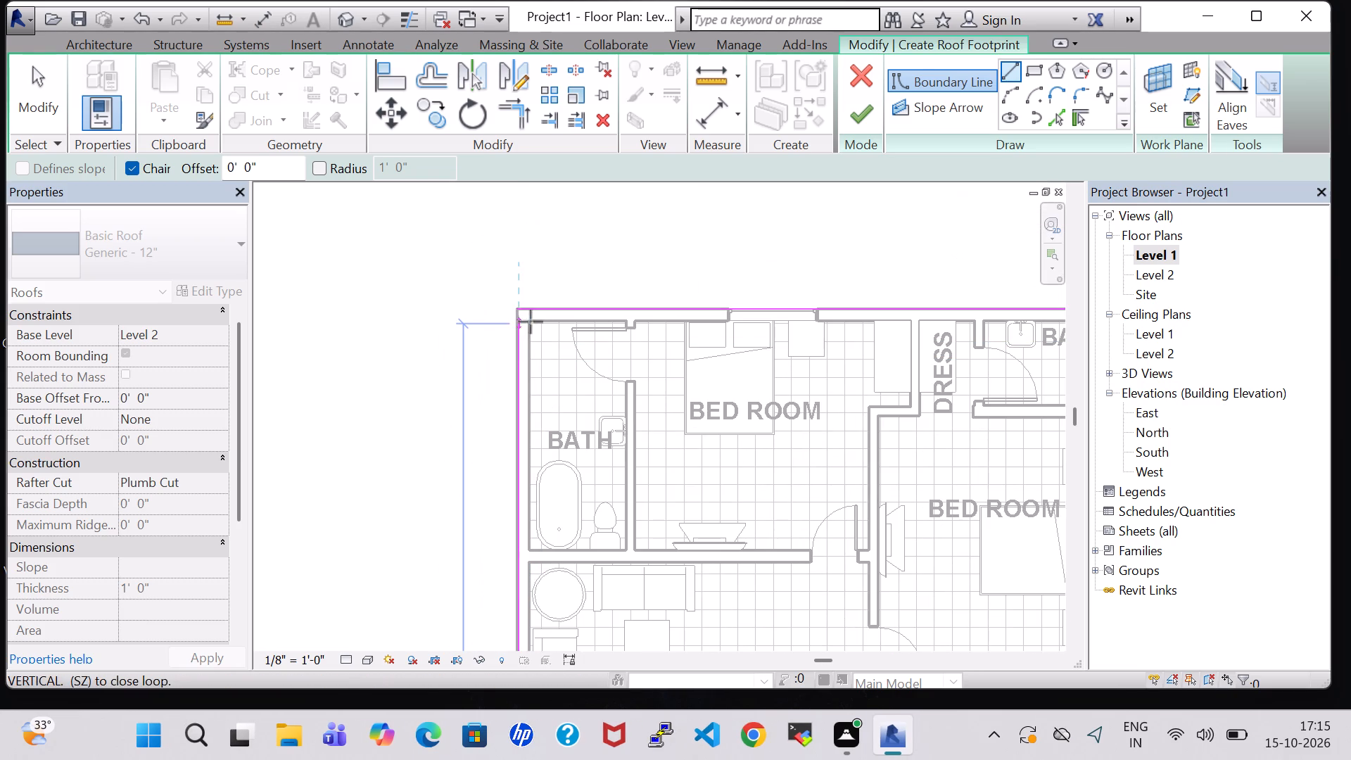
{"action": "left_click", "coordinate": [519, 312]}
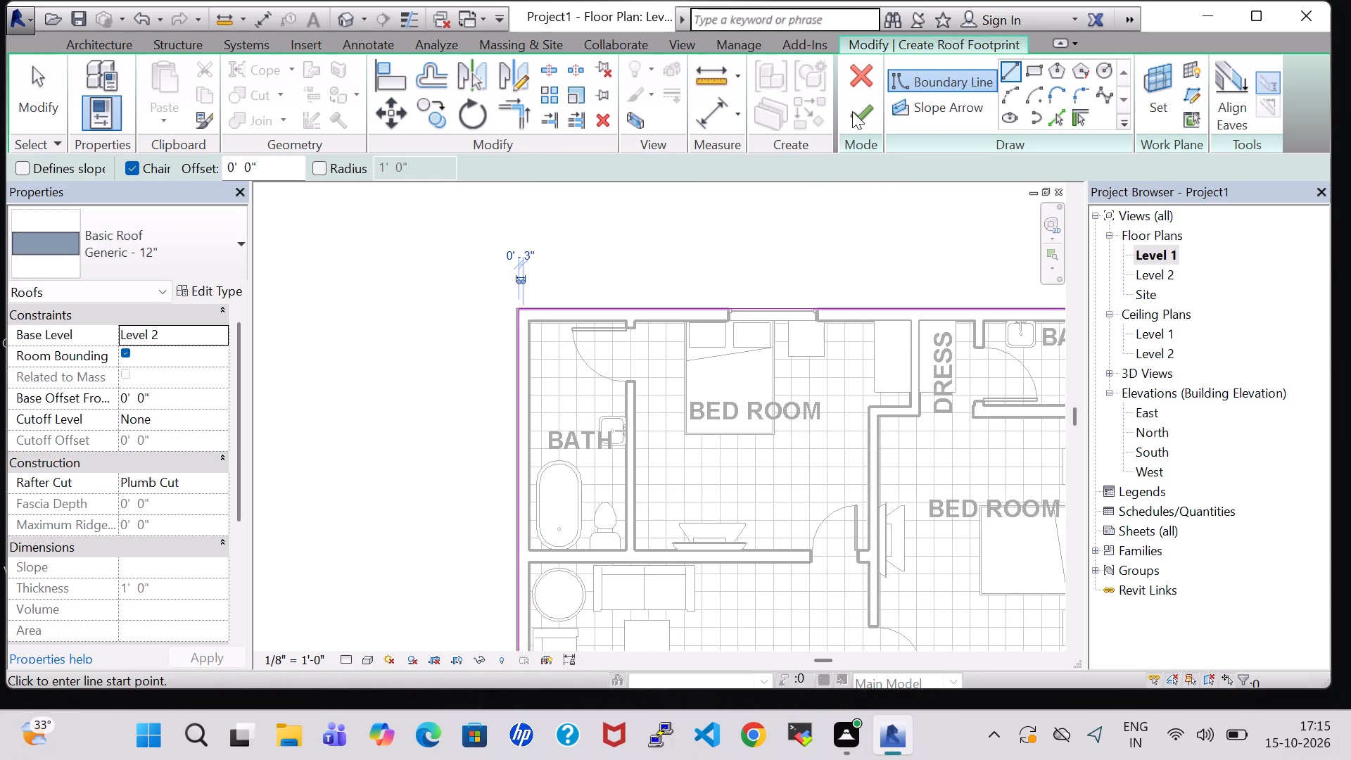
{"action": "left_click", "coordinate": [852, 111]}
{"action": "left_click", "coordinate": [732, 381]}
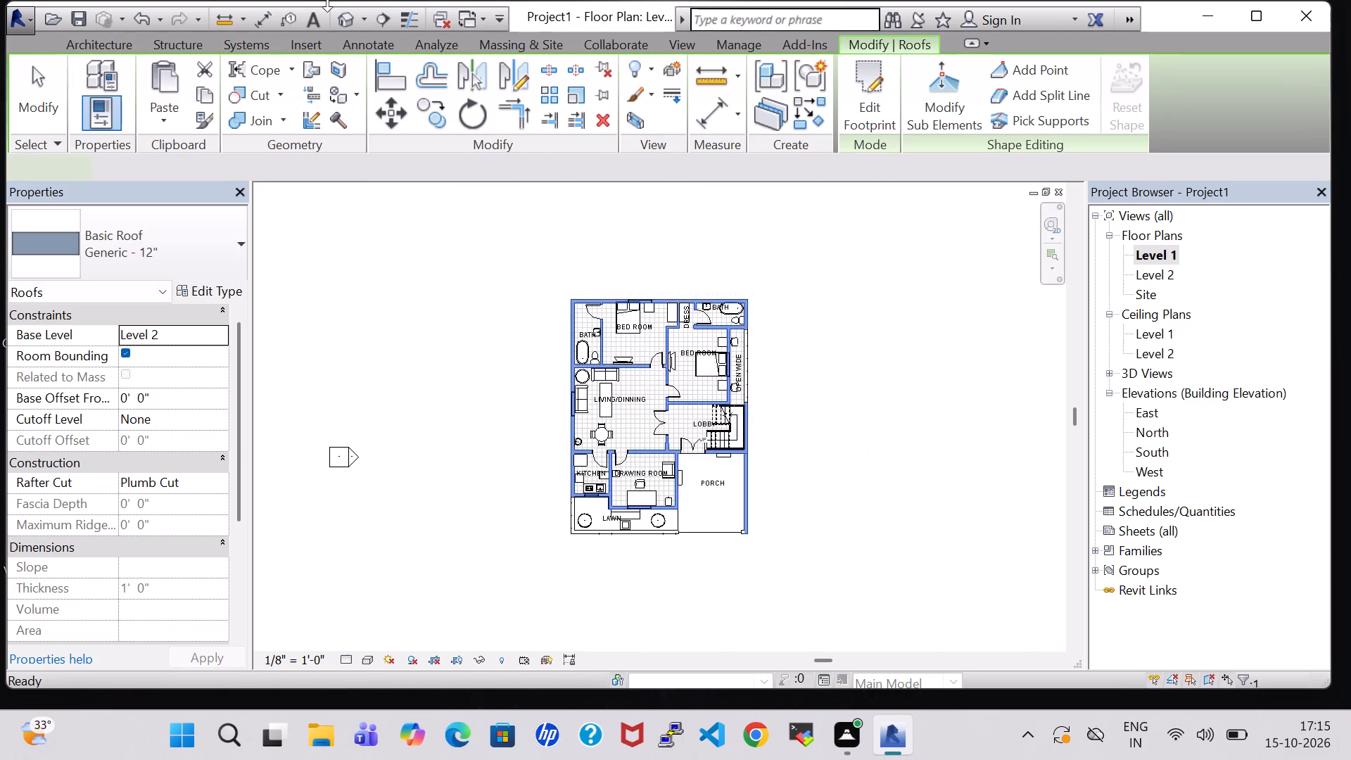
In the 3D view, change the new flat roof's type to Wood Rafter 8" - Asphalt Shingle - Insulated.
{"action": "left_click", "coordinate": [336, 12]}
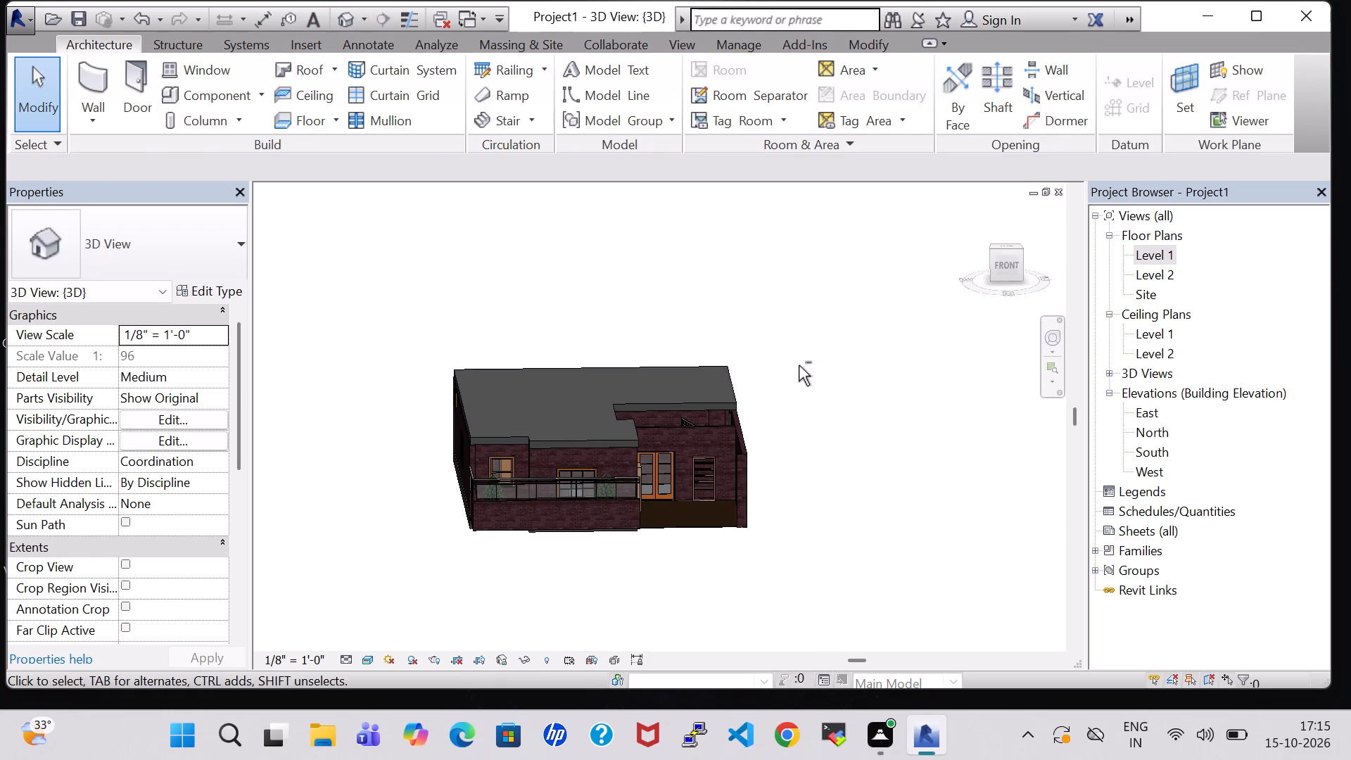
{"action": "middle_click_drag", "start_coordinate": [799, 365], "coordinate": [758, 476], "text": "shift"}
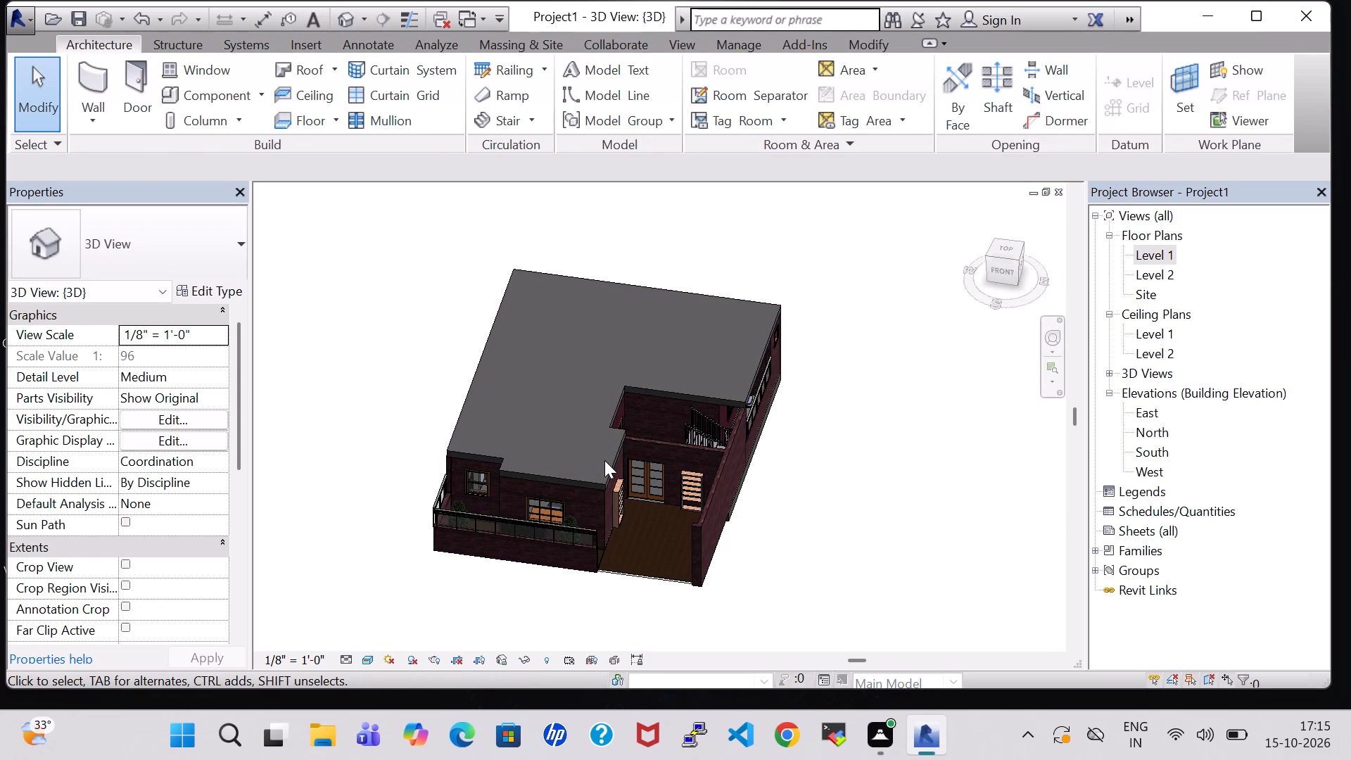
{"action": "middle_click_drag", "start_coordinate": [837, 448], "coordinate": [648, 538], "text": "shift"}
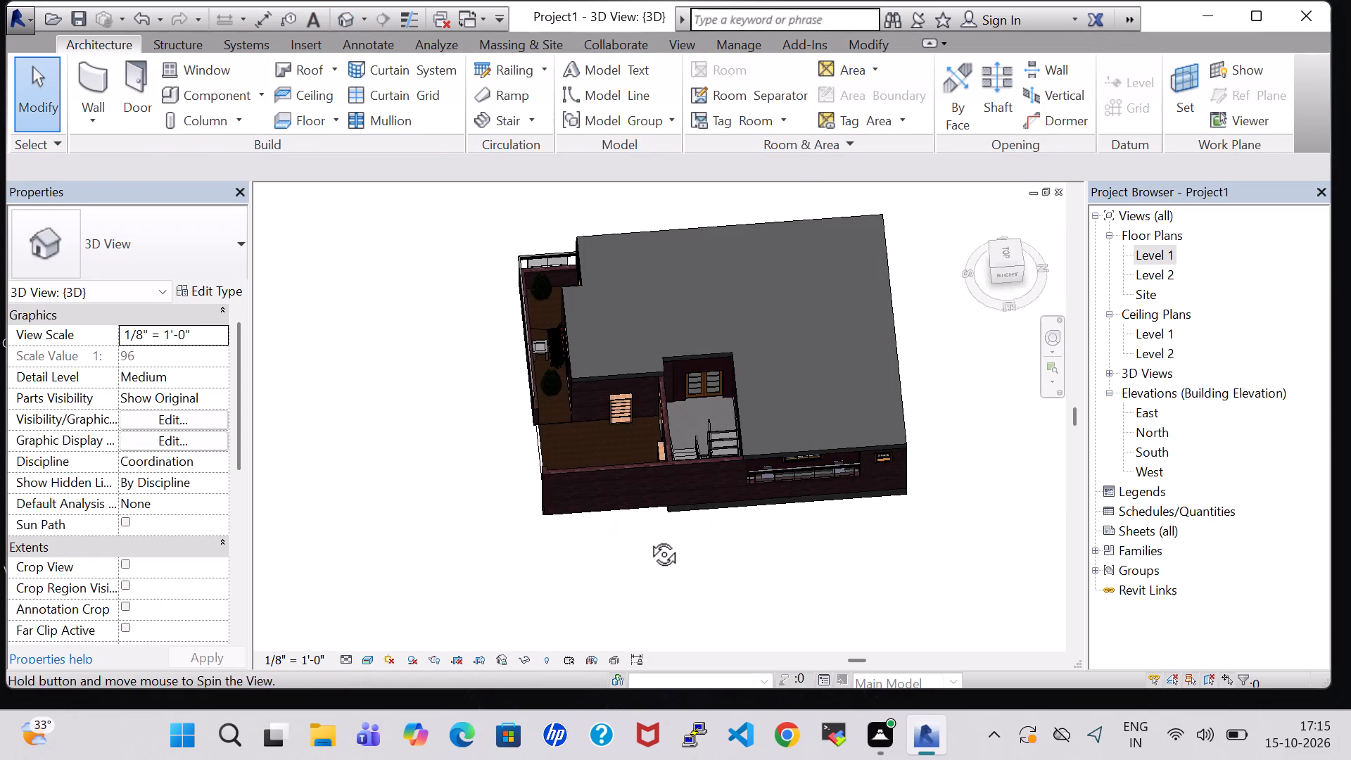
{"action": "middle_click_drag", "start_coordinate": [648, 538], "coordinate": [866, 438], "text": "shift"}
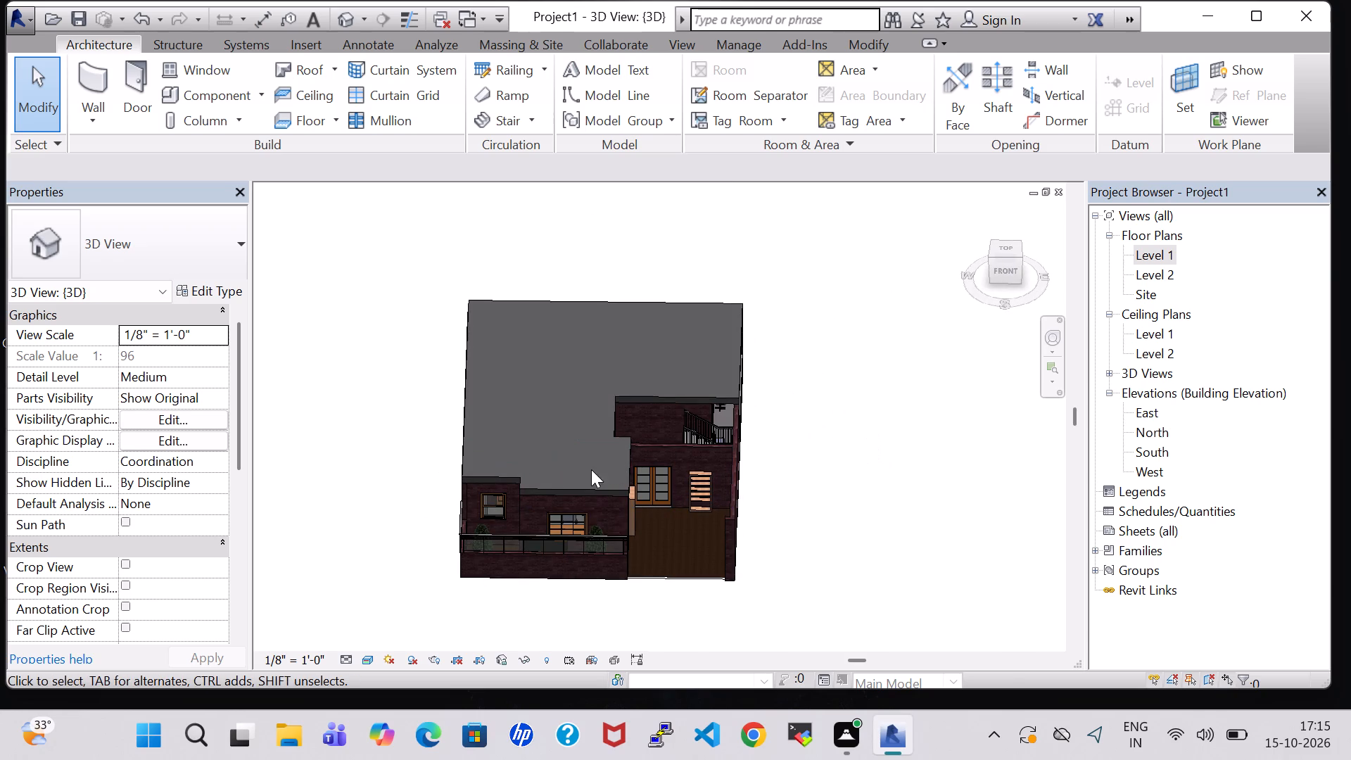
{"action": "left_click", "coordinate": [604, 299]}
{"action": "left_click", "coordinate": [103, 248]}
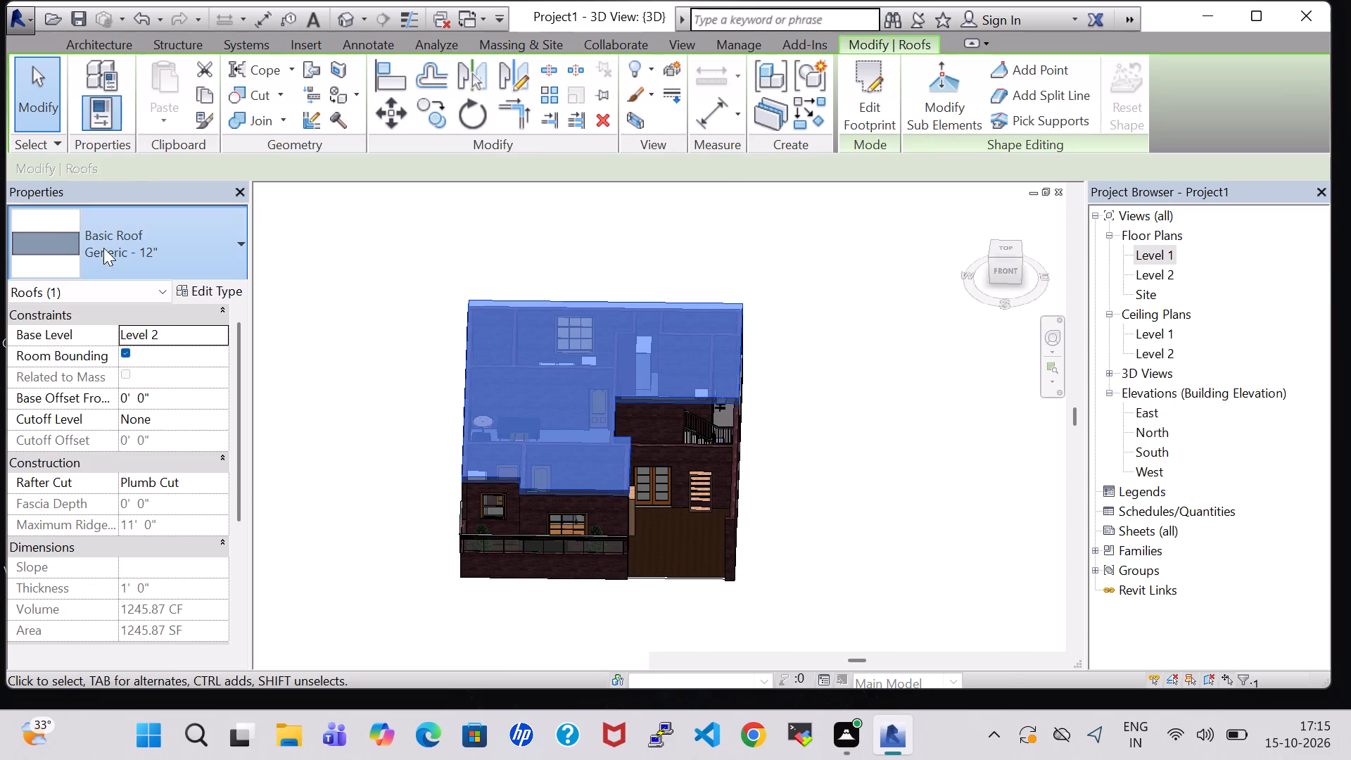
{"action": "left_click", "coordinate": [158, 474]}
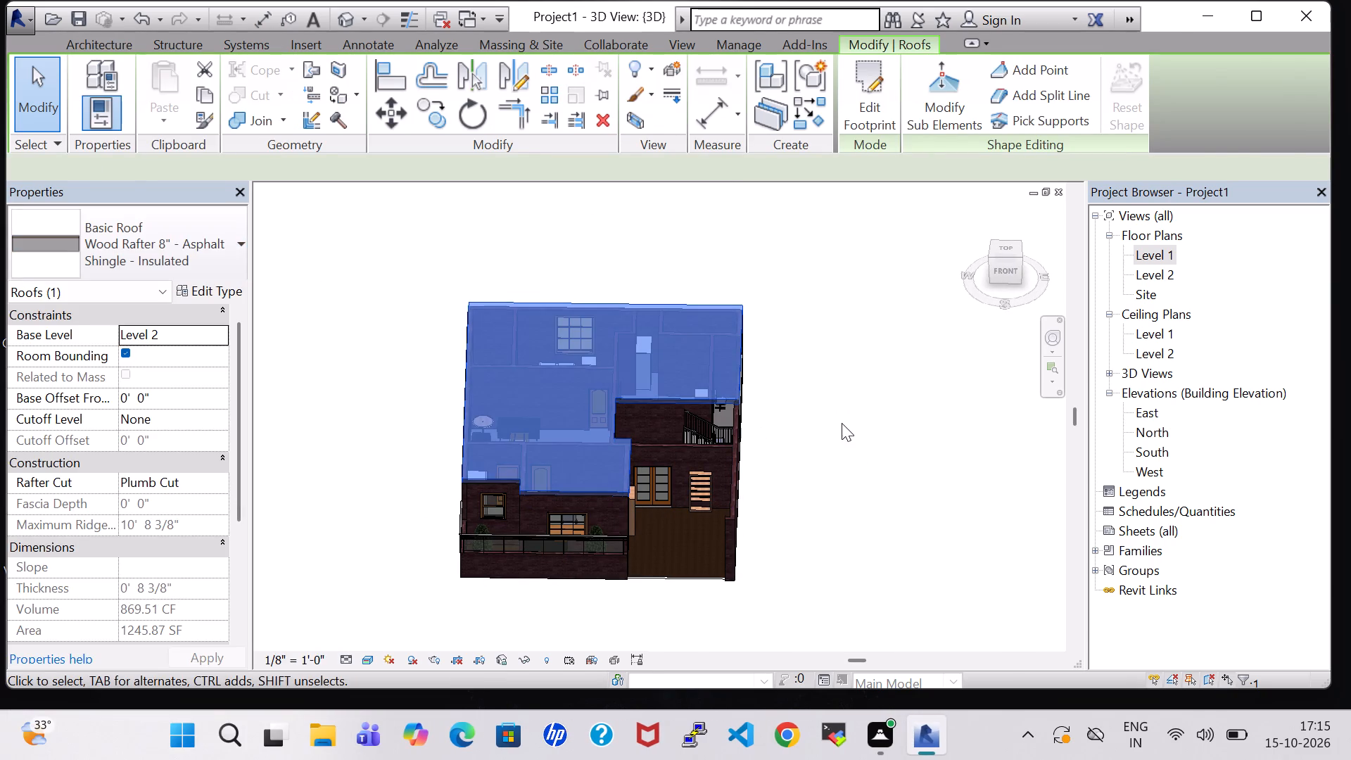
{"action": "left_click", "coordinate": [842, 423]}
Examine the house in 3D from several sides, checking the flat roof's edges and the stair inside the open lobby.
{"action": "middle_click_drag", "start_coordinate": [820, 406], "coordinate": [811, 343], "text": "shift"}
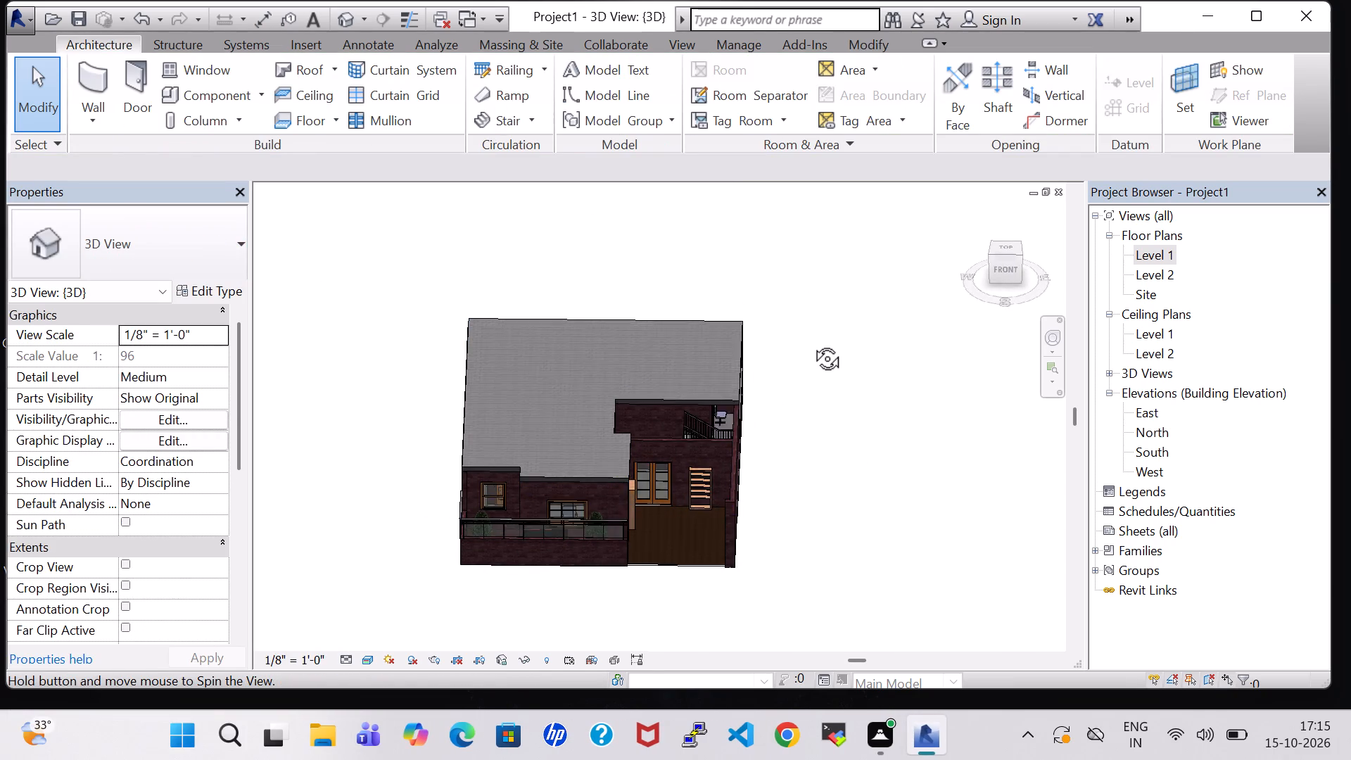
{"action": "middle_click_drag", "start_coordinate": [811, 343], "coordinate": [810, 326], "text": "shift"}
{"action": "middle_click_drag", "start_coordinate": [842, 376], "coordinate": [842, 316], "text": "shift"}
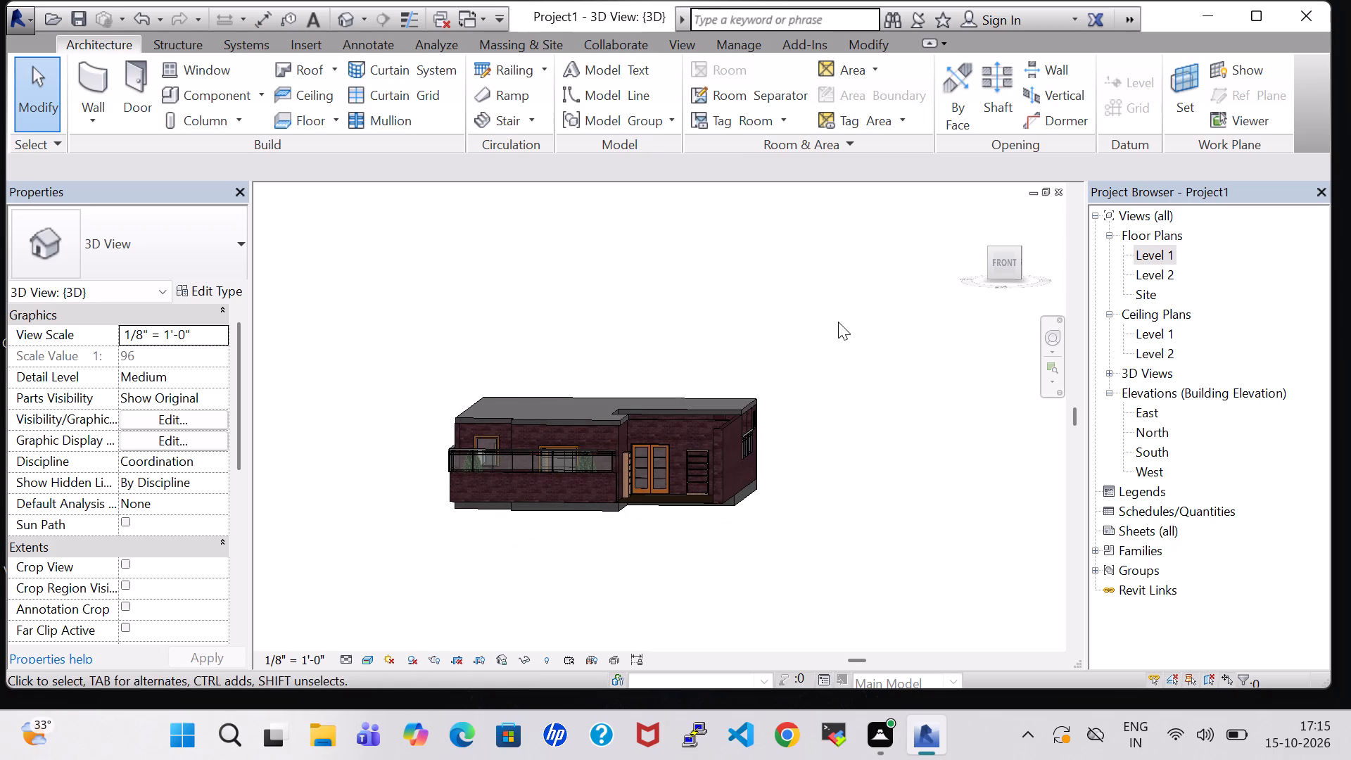
{"action": "scroll", "coordinate": [838, 322], "scroll_direction": "up", "scroll_amount": 2}
{"action": "middle_click_drag", "start_coordinate": [829, 315], "coordinate": [843, 451], "text": "shift"}
{"action": "middle_click_drag", "start_coordinate": [838, 461], "coordinate": [683, 521]}
{"action": "middle_click_drag", "start_coordinate": [746, 563], "coordinate": [869, 431]}
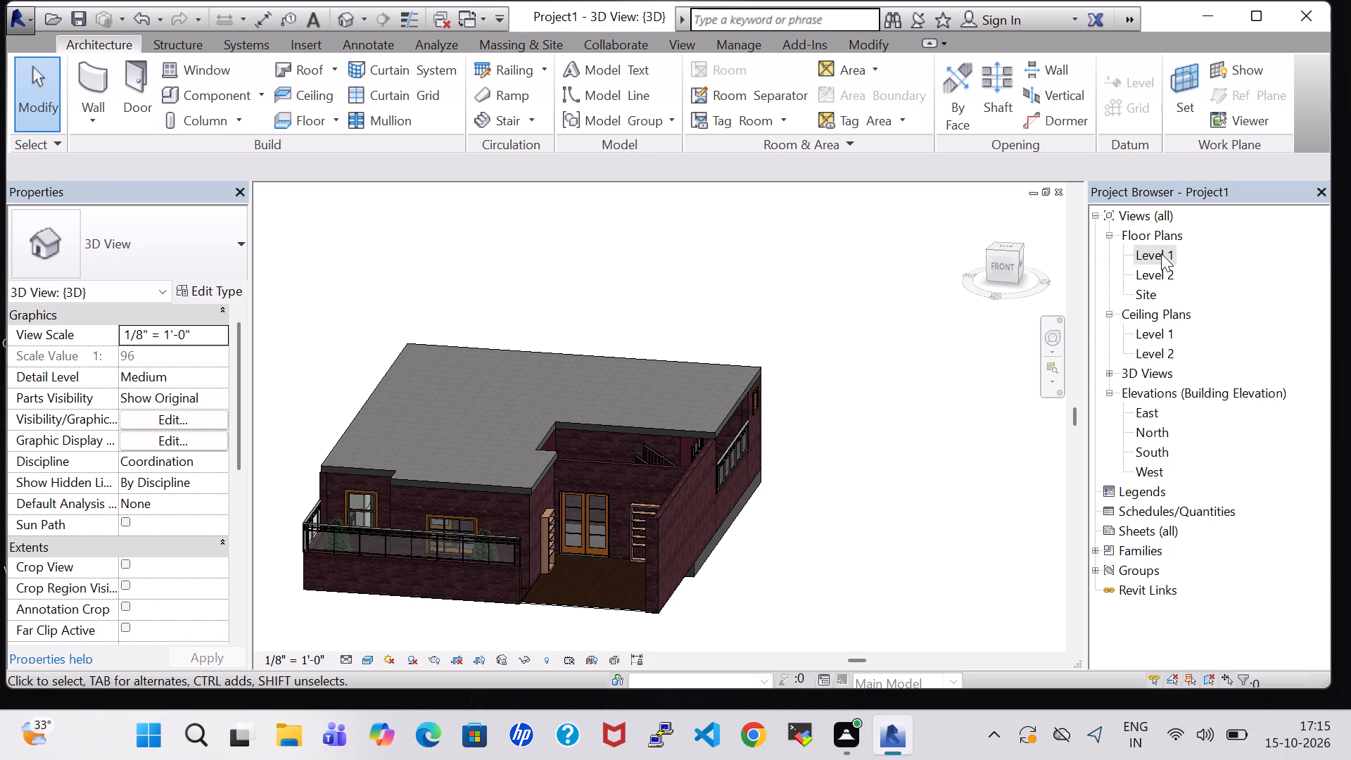
{"action": "scroll", "coordinate": [818, 563], "scroll_direction": "up", "scroll_amount": 5}
{"action": "middle_click_drag", "start_coordinate": [715, 433], "coordinate": [854, 529]}
{"action": "scroll", "coordinate": [853, 529], "scroll_direction": "up", "scroll_amount": 1}
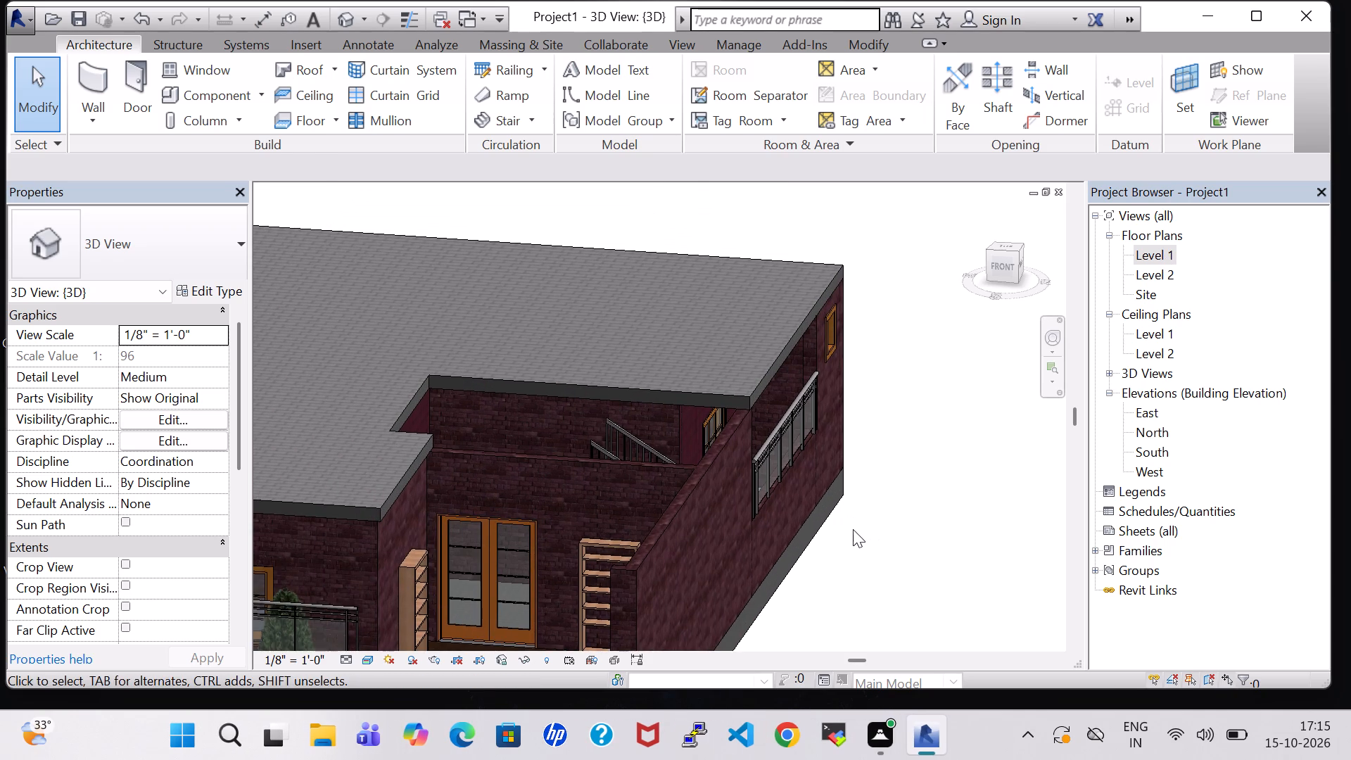
{"action": "middle_click_drag", "start_coordinate": [843, 431], "coordinate": [865, 561], "text": "shift"}
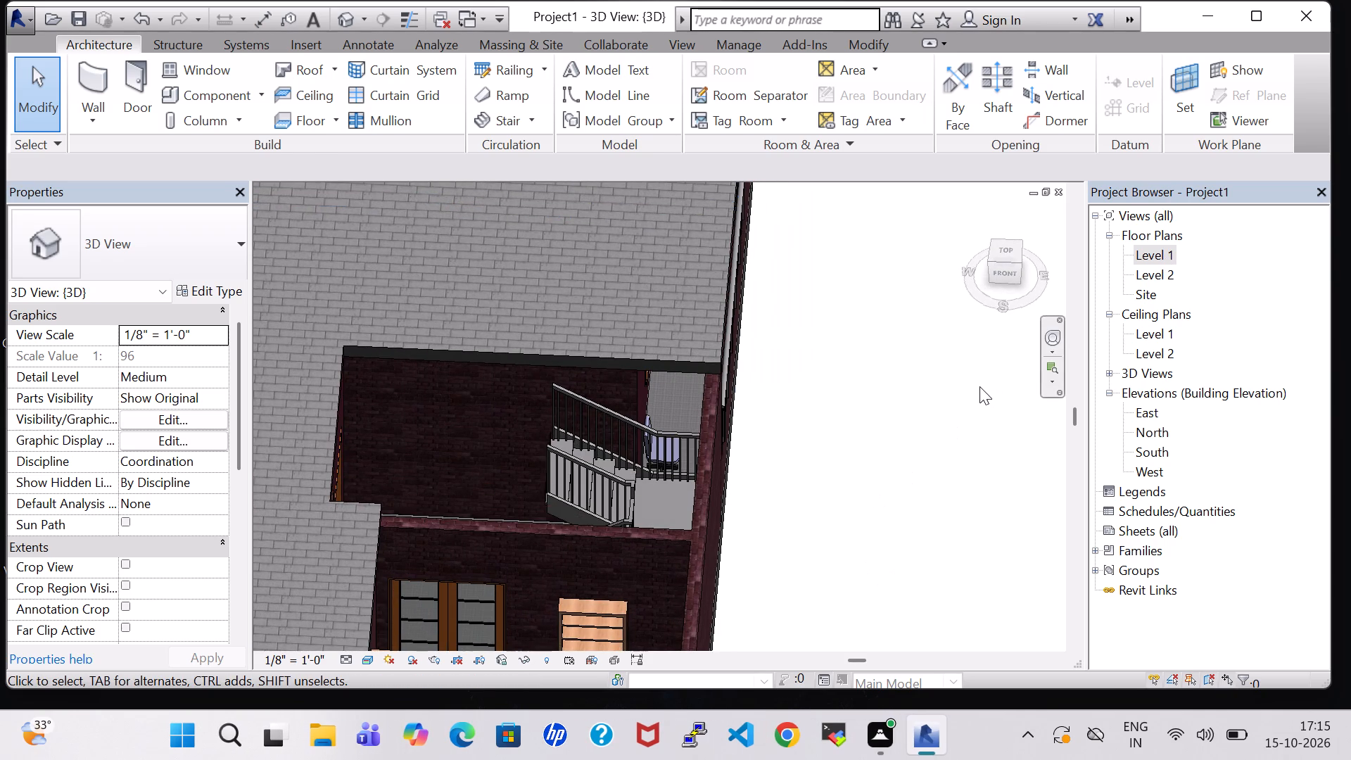
{"action": "middle_click_drag", "start_coordinate": [929, 412], "coordinate": [721, 375]}
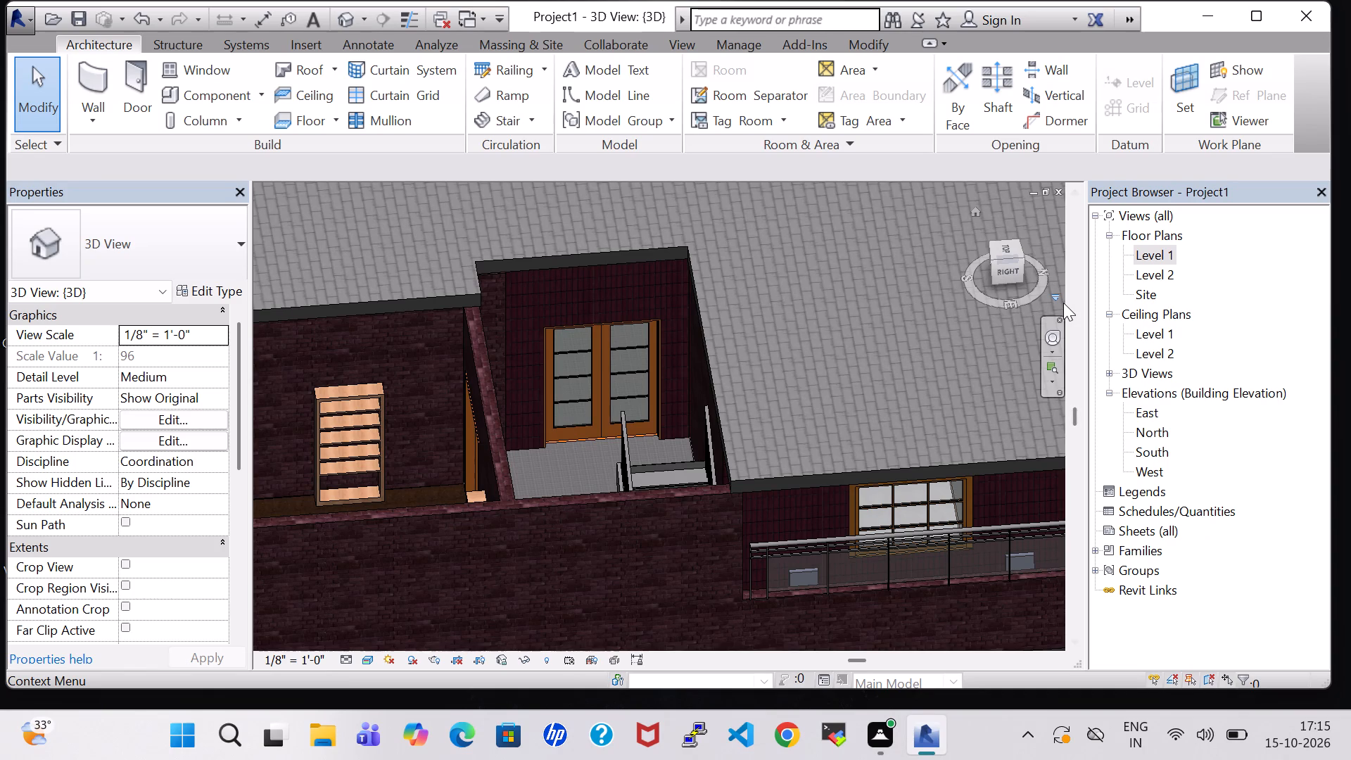
{"action": "middle_click_drag", "start_coordinate": [784, 353], "coordinate": [895, 395], "text": "shift"}
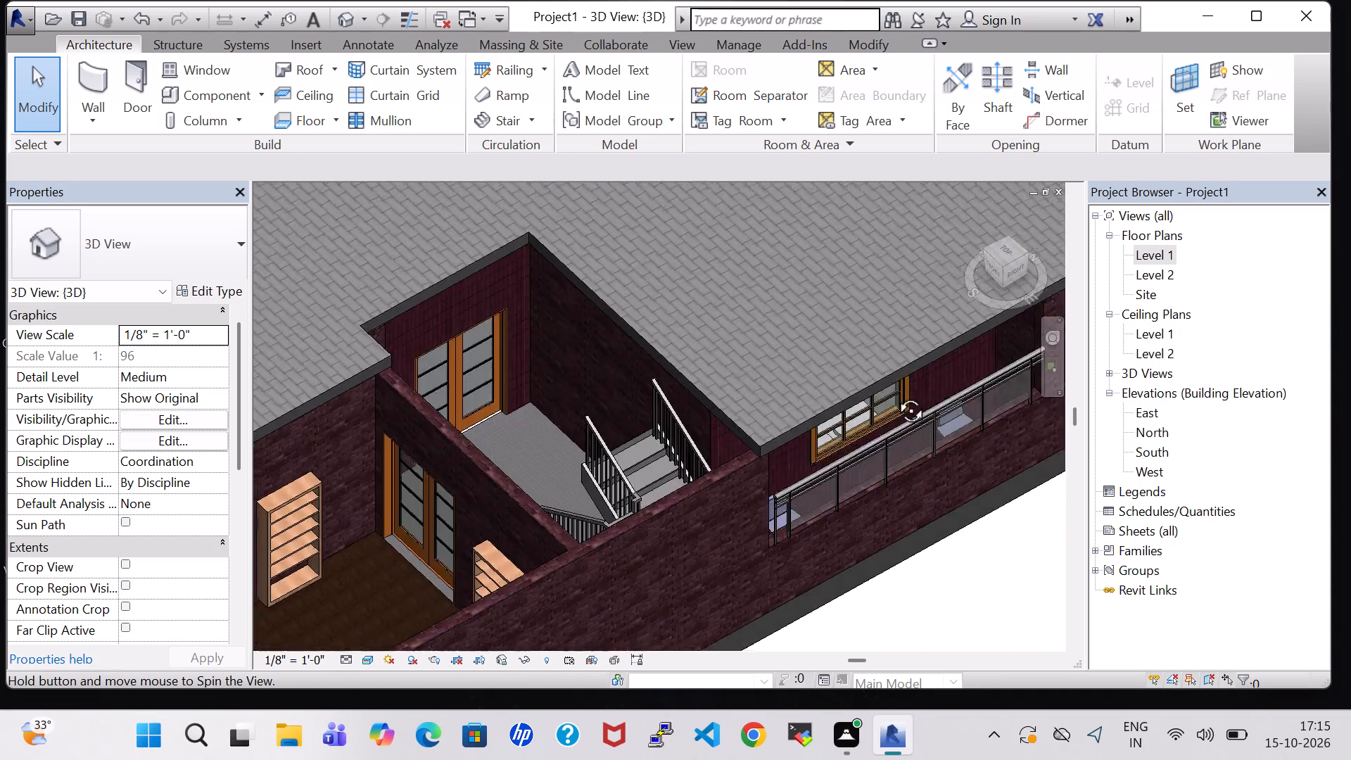
{"action": "middle_click_drag", "start_coordinate": [895, 395], "coordinate": [1008, 405], "text": "shift"}
{"action": "middle_click_drag", "start_coordinate": [930, 417], "coordinate": [780, 426]}
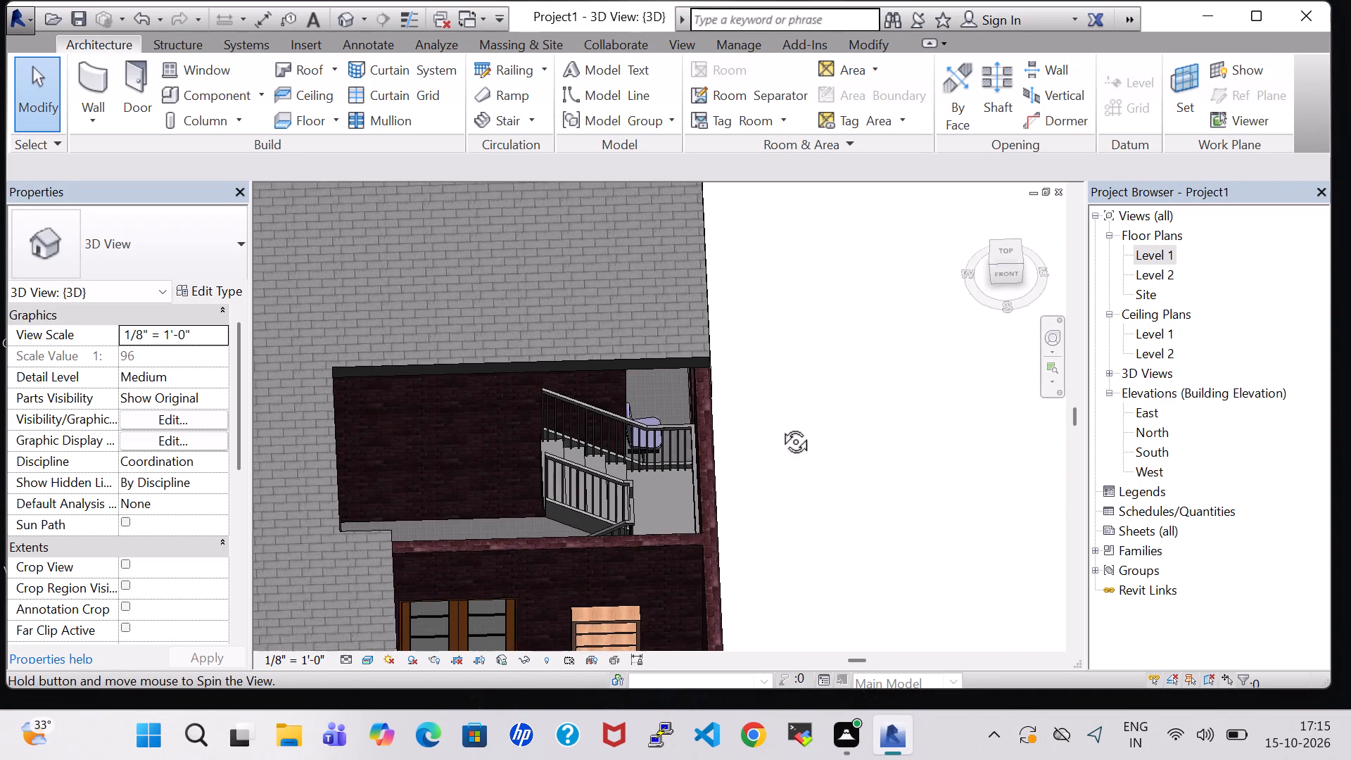
{"action": "middle_click_drag", "start_coordinate": [780, 426], "coordinate": [815, 343]}
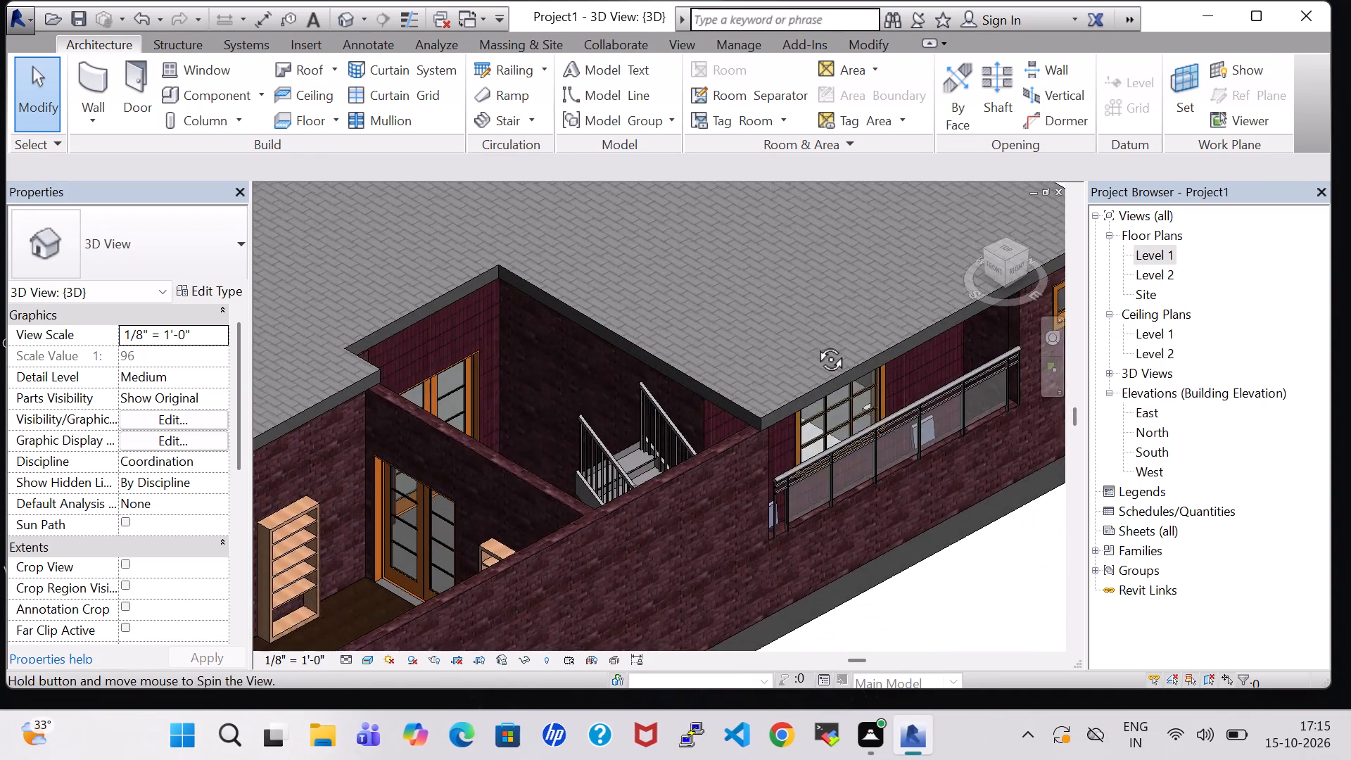
{"action": "middle_click_drag", "start_coordinate": [815, 343], "coordinate": [826, 343]}
On the Level 1 plan, edit the lobby stair, extending its upper run to the living/dining wall, and finish the edit.
{"action": "double_click", "coordinate": [1153, 253]}
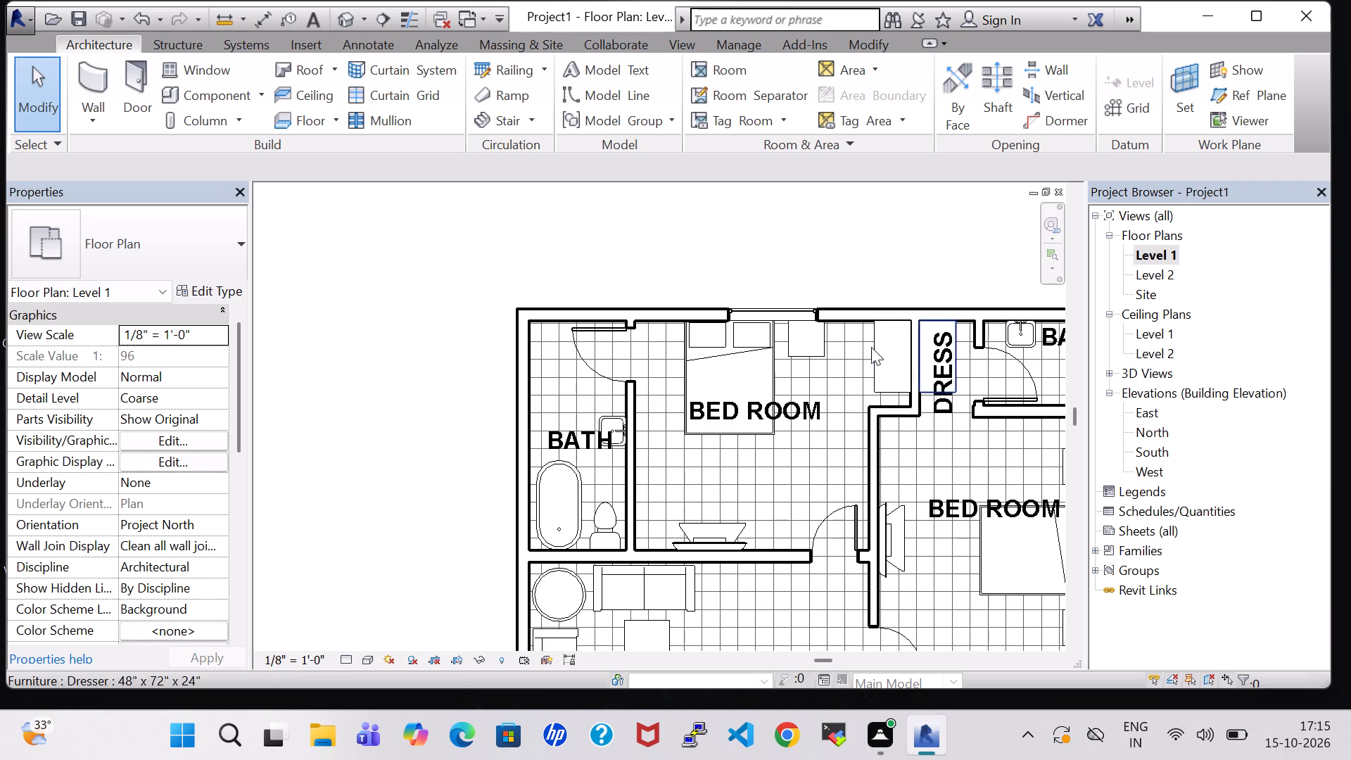
{"action": "scroll", "coordinate": [883, 394], "scroll_direction": "down", "scroll_amount": 2}
{"action": "middle_click_drag", "start_coordinate": [1009, 497], "coordinate": [680, 470]}
{"action": "middle_click_drag", "start_coordinate": [817, 530], "coordinate": [920, 179]}
{"action": "left_click", "coordinate": [802, 271]}
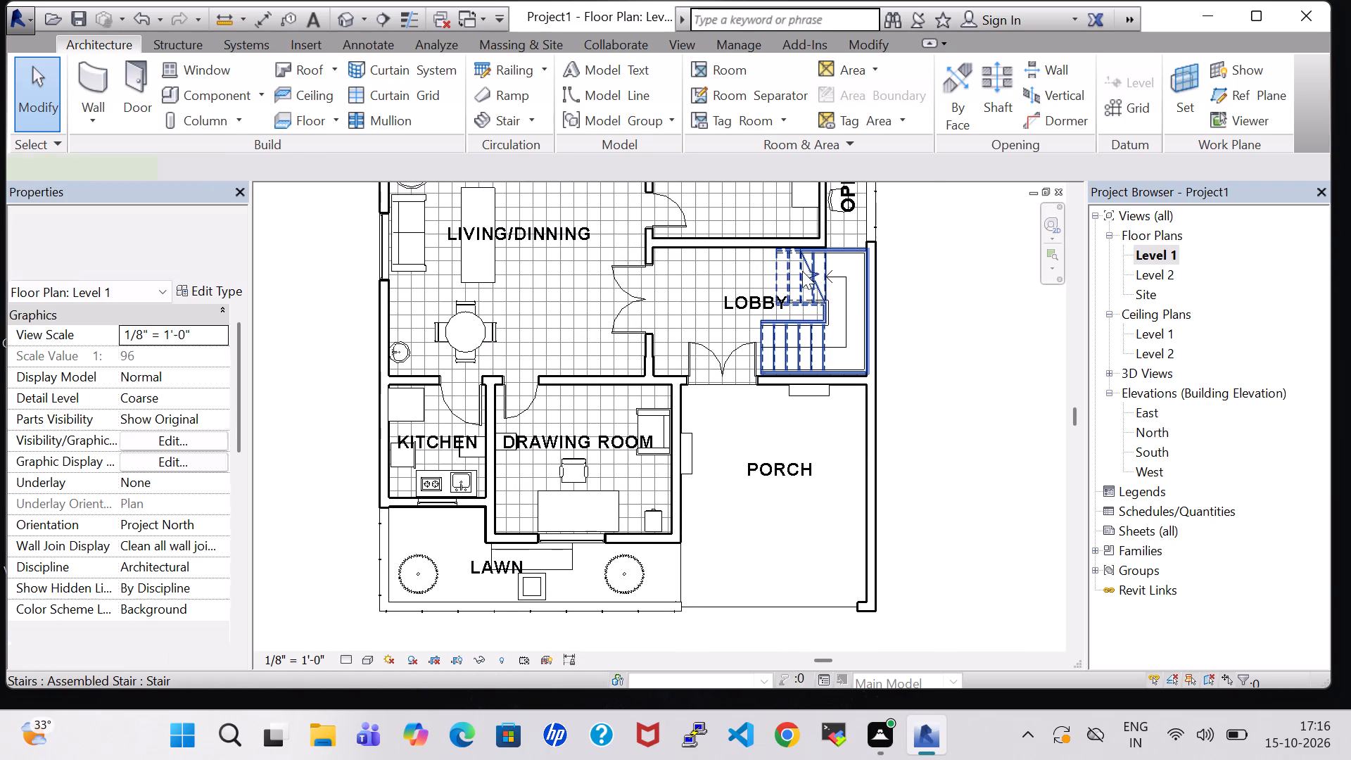
{"action": "double_click", "coordinate": [791, 280]}
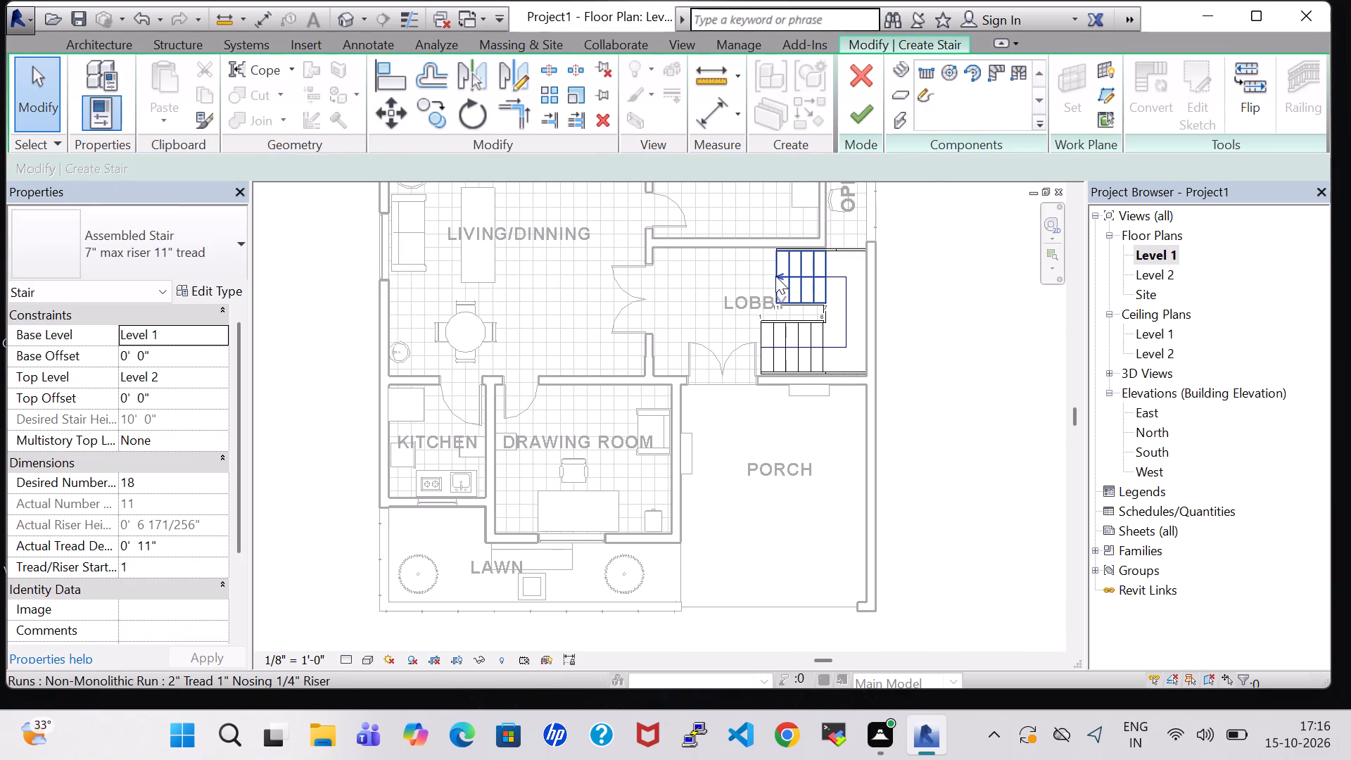
{"action": "left_click", "coordinate": [776, 276]}
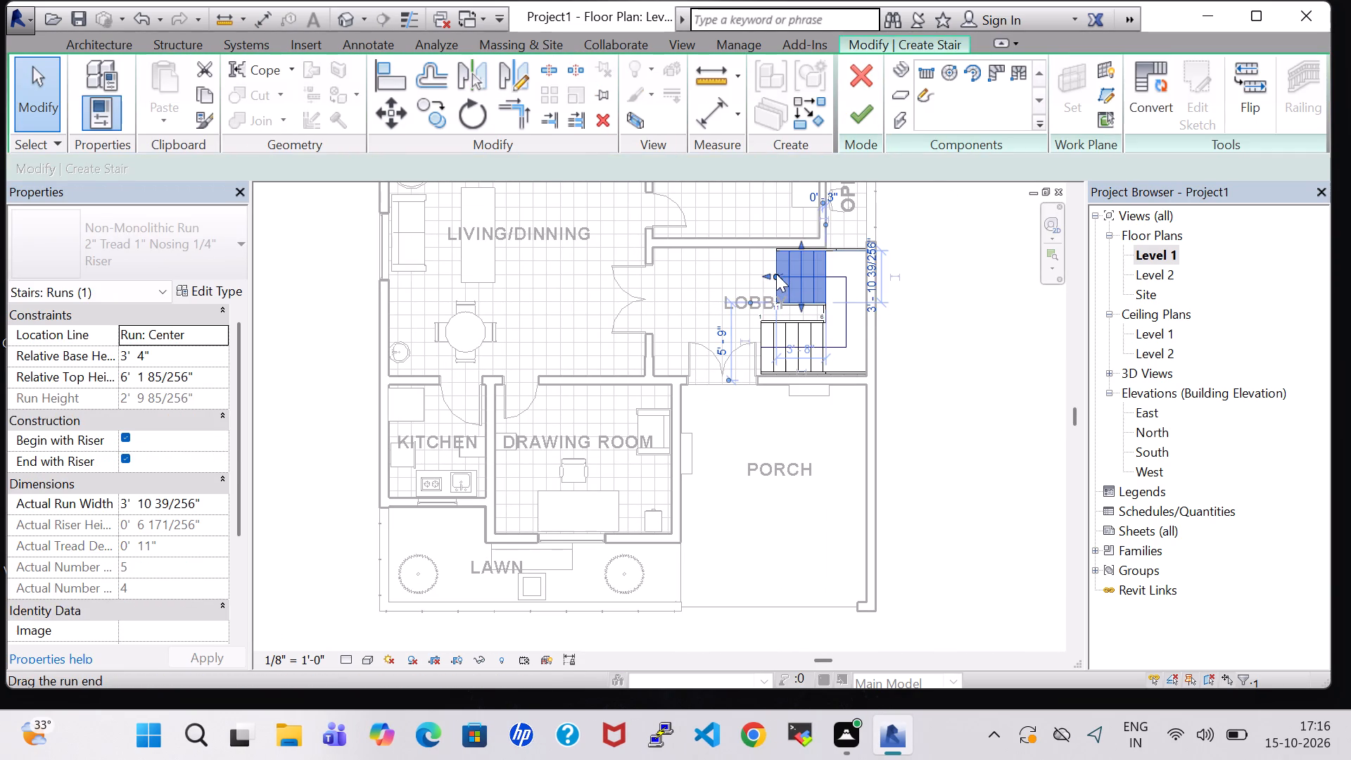
{"action": "left_click_drag", "start_coordinate": [776, 274], "coordinate": [654, 281]}
{"action": "left_click", "coordinate": [852, 120]}
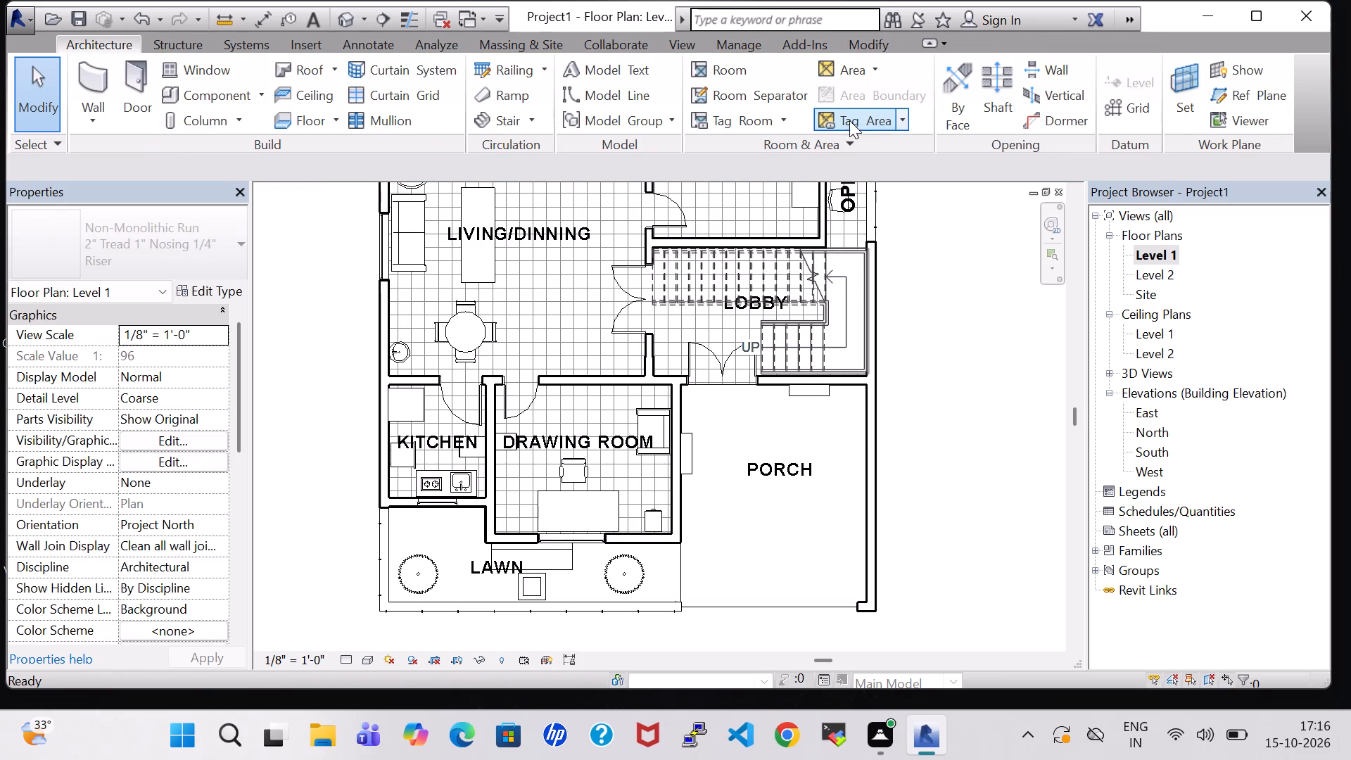
In the 3D view, examine the extended stair run up close from several angles against the roof opening over the lobby.
{"action": "left_click", "coordinate": [347, 20]}
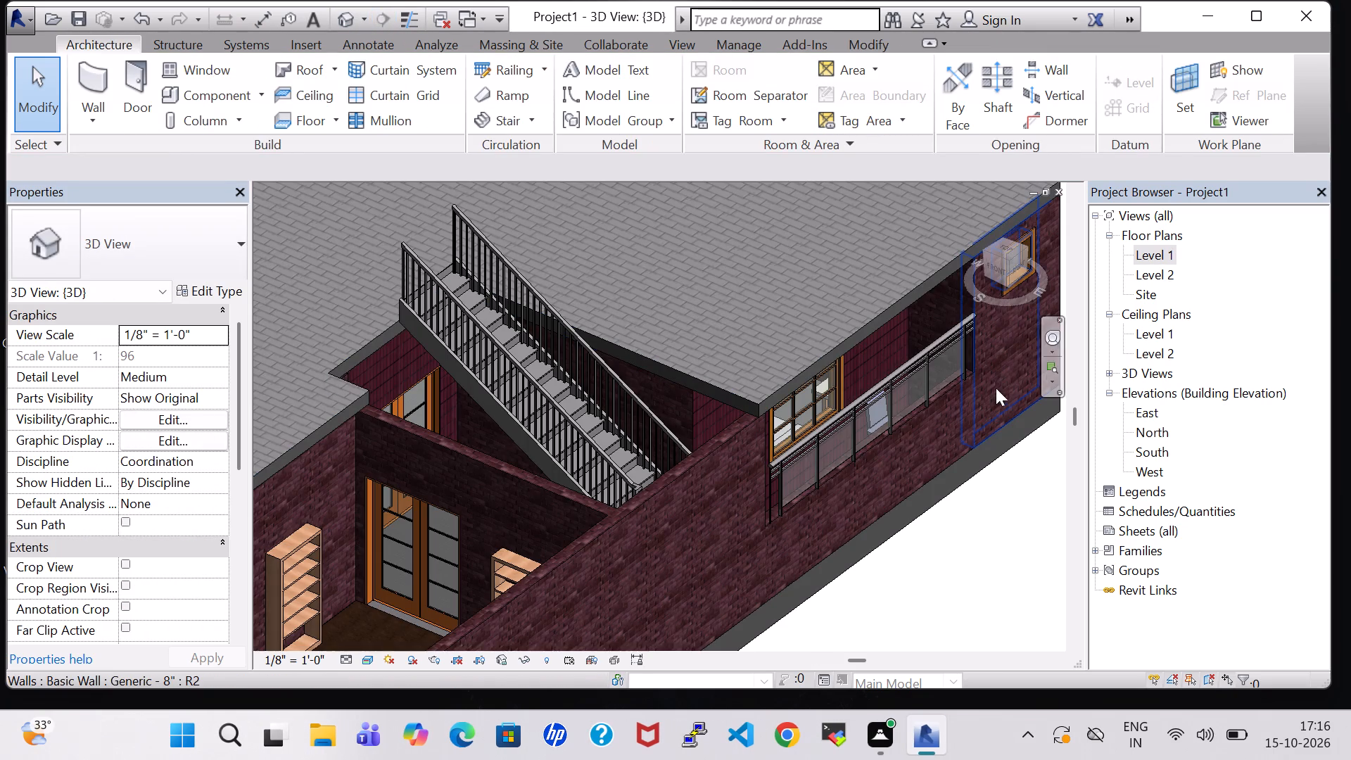
{"action": "middle_click_drag", "start_coordinate": [944, 542], "coordinate": [1060, 482], "text": "shift"}
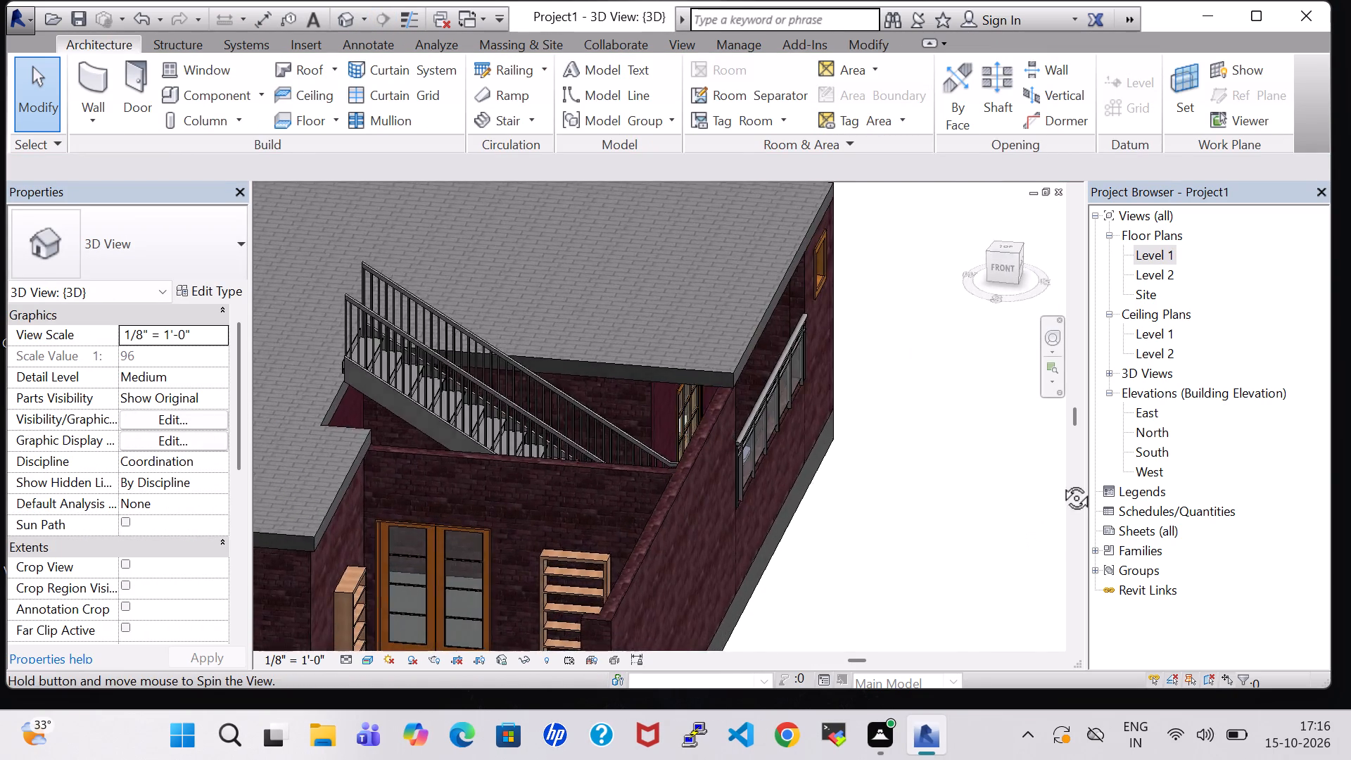
{"action": "middle_click_drag", "start_coordinate": [1060, 482], "coordinate": [1089, 478], "text": "shift"}
{"action": "middle_click_drag", "start_coordinate": [756, 349], "coordinate": [899, 410], "text": "shift"}
{"action": "middle_click_drag", "start_coordinate": [801, 274], "coordinate": [773, 330], "text": "shift"}
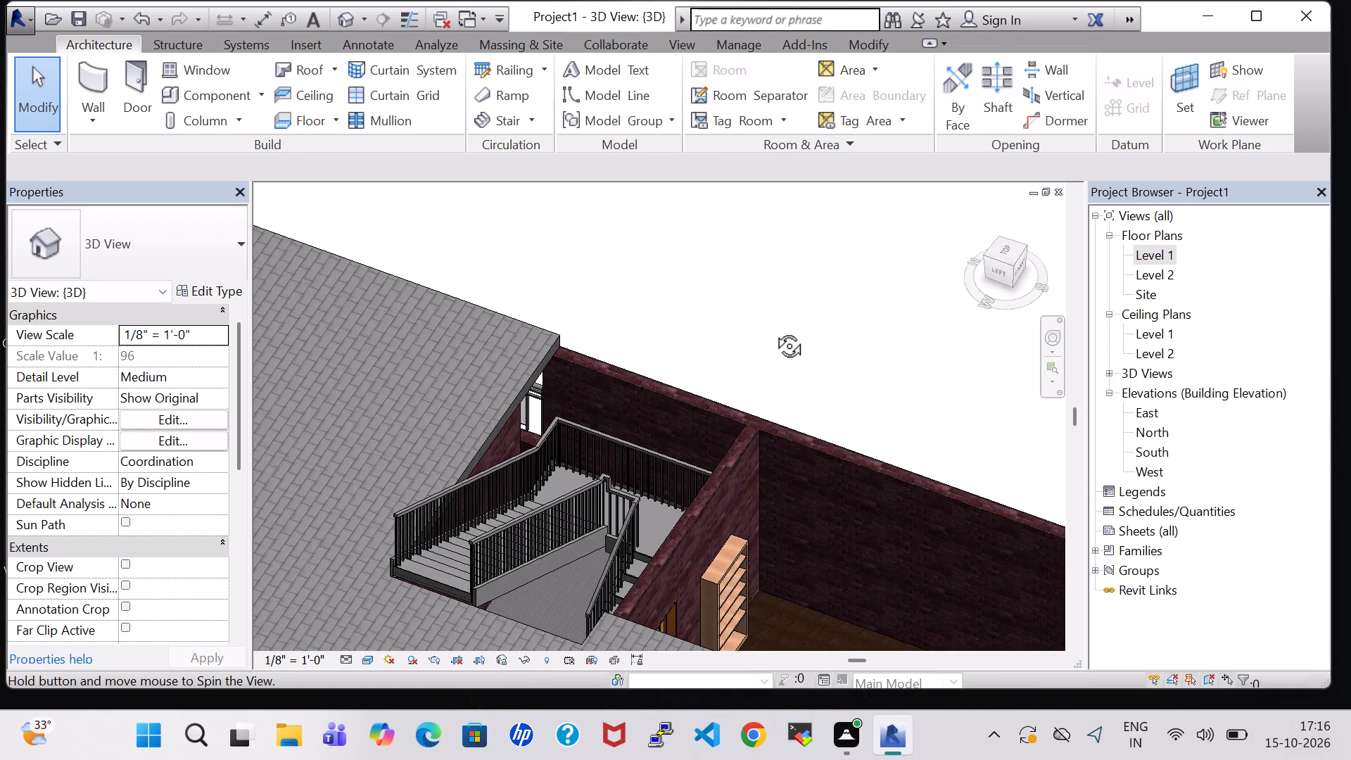
{"action": "middle_click_drag", "start_coordinate": [773, 330], "coordinate": [729, 386], "text": "shift"}
{"action": "middle_click_drag", "start_coordinate": [868, 412], "coordinate": [755, 386], "text": "shift"}
{"action": "middle_click_drag", "start_coordinate": [825, 410], "coordinate": [897, 476], "text": "shift"}
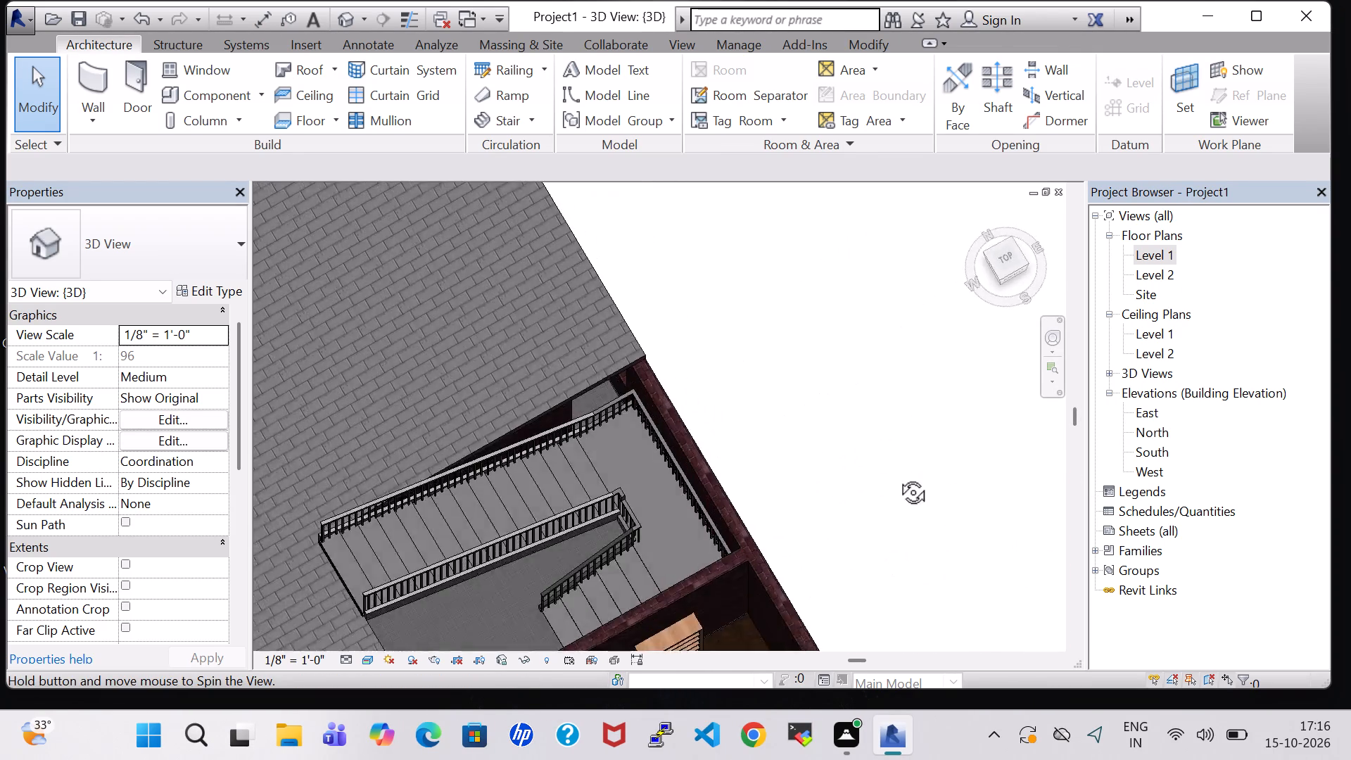
{"action": "middle_click_drag", "start_coordinate": [897, 476], "coordinate": [897, 452], "text": "shift"}
{"action": "middle_click", "coordinate": [897, 436], "text": "shift"}
{"action": "middle_click_drag", "start_coordinate": [860, 425], "coordinate": [939, 369], "text": "shift"}
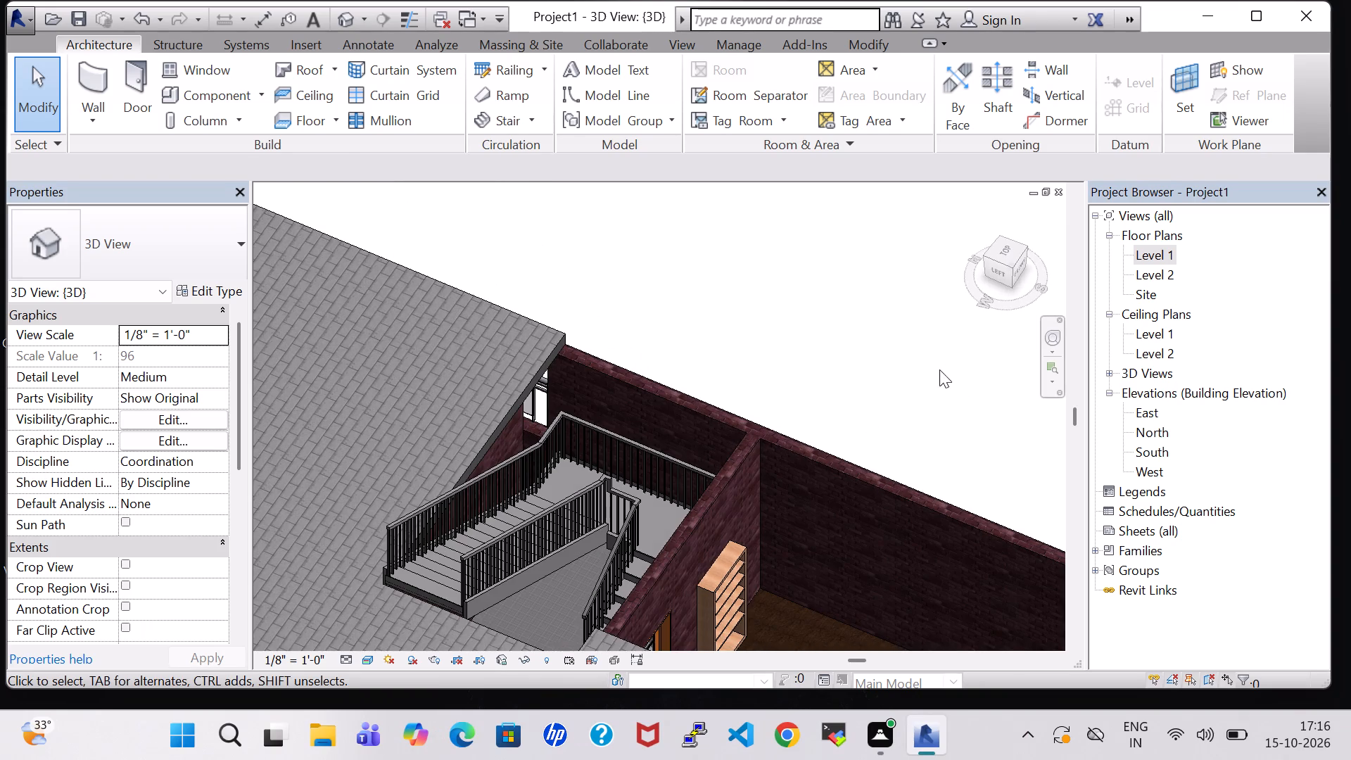
{"action": "scroll", "coordinate": [827, 352], "scroll_direction": "down", "scroll_amount": 1}
{"action": "middle_click_drag", "start_coordinate": [827, 352], "coordinate": [865, 362], "text": "shift"}
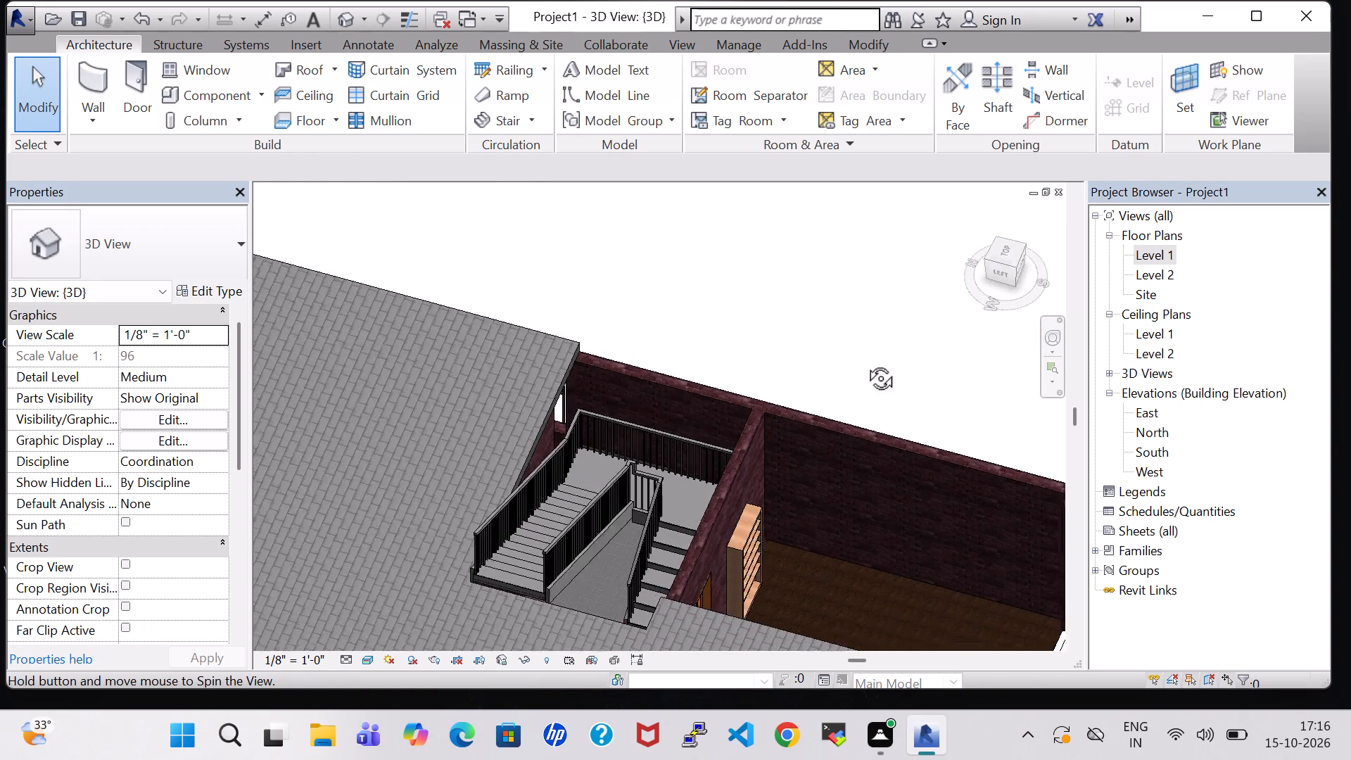
{"action": "middle_click_drag", "start_coordinate": [865, 362], "coordinate": [859, 312], "text": "shift"}
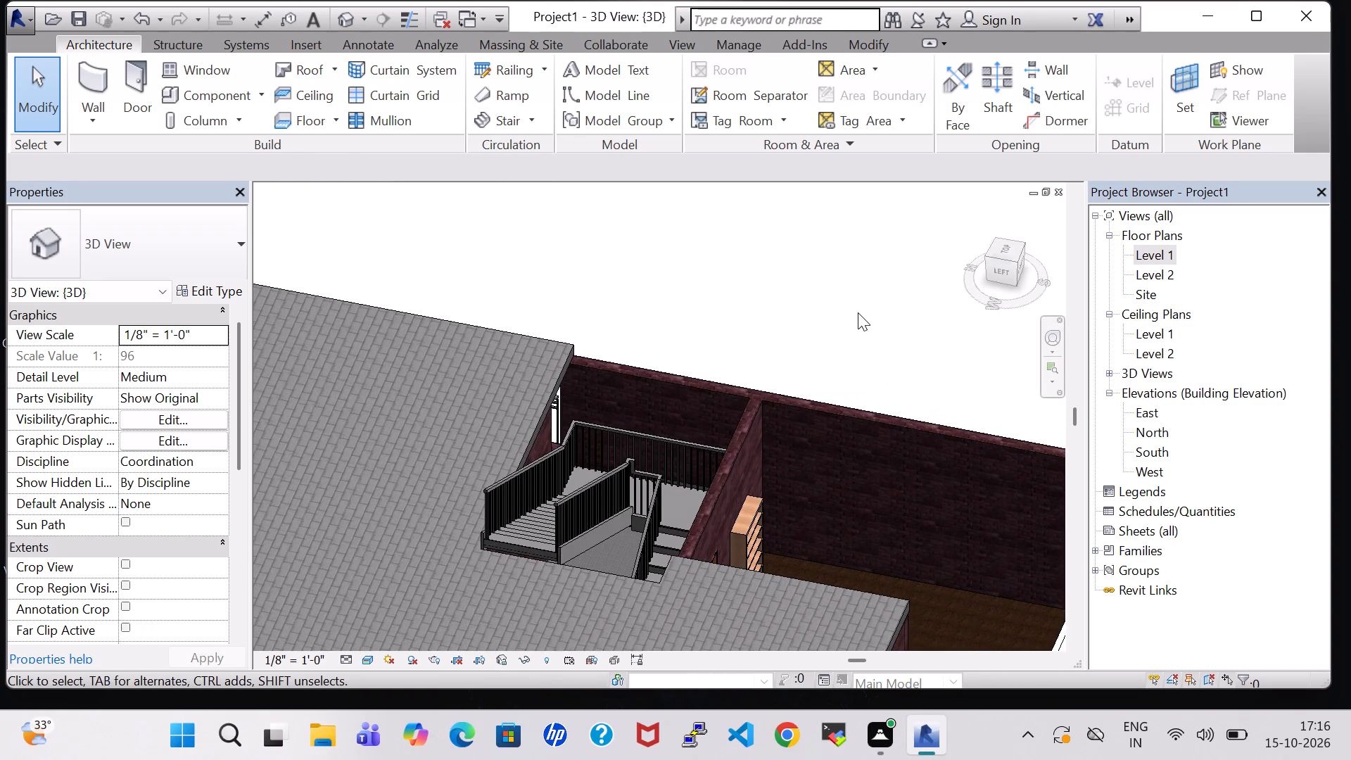
{"action": "scroll", "coordinate": [858, 312], "scroll_direction": "down", "scroll_amount": 1}
{"action": "middle_click_drag", "start_coordinate": [858, 312], "coordinate": [849, 287], "text": "shift"}
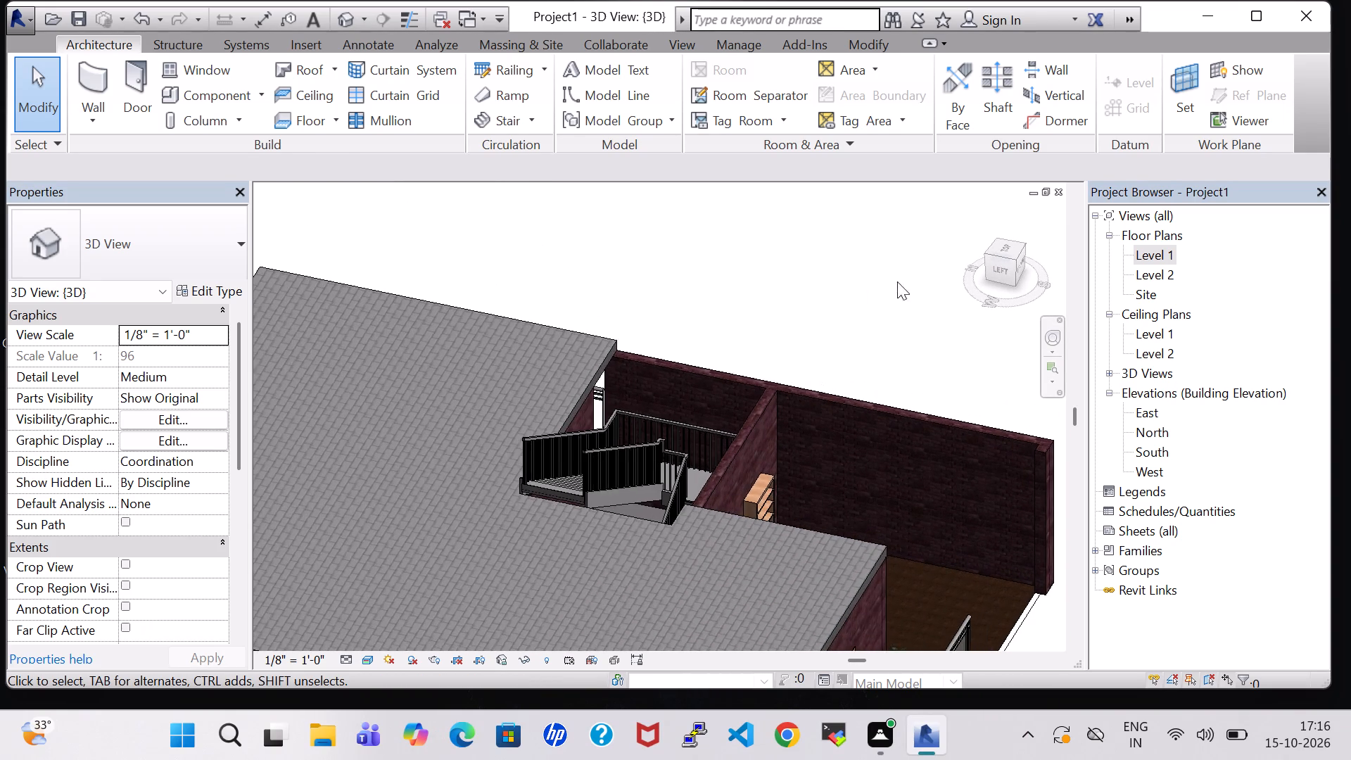
Examine the whole house in 3D from the front, sides and above, checking how the stair meets the flat roof.
{"action": "scroll", "coordinate": [893, 286], "scroll_direction": "down", "scroll_amount": 4}
{"action": "middle_click_drag", "start_coordinate": [884, 291], "coordinate": [827, 312]}
{"action": "scroll", "coordinate": [884, 291], "scroll_direction": "down", "scroll_amount": 1, "text": "shift"}
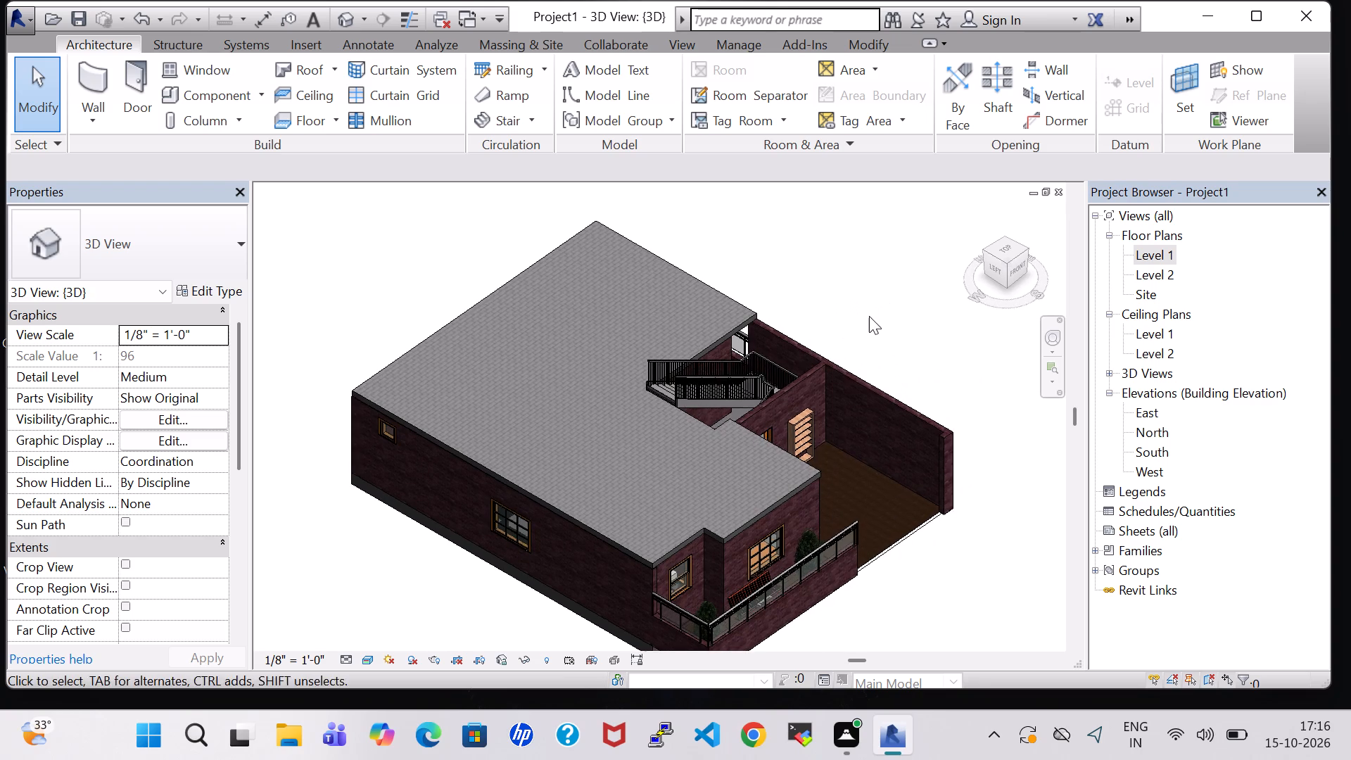
{"action": "middle_click_drag", "start_coordinate": [873, 316], "coordinate": [799, 324]}
{"action": "middle_click_drag", "start_coordinate": [884, 371], "coordinate": [855, 313], "text": "shift"}
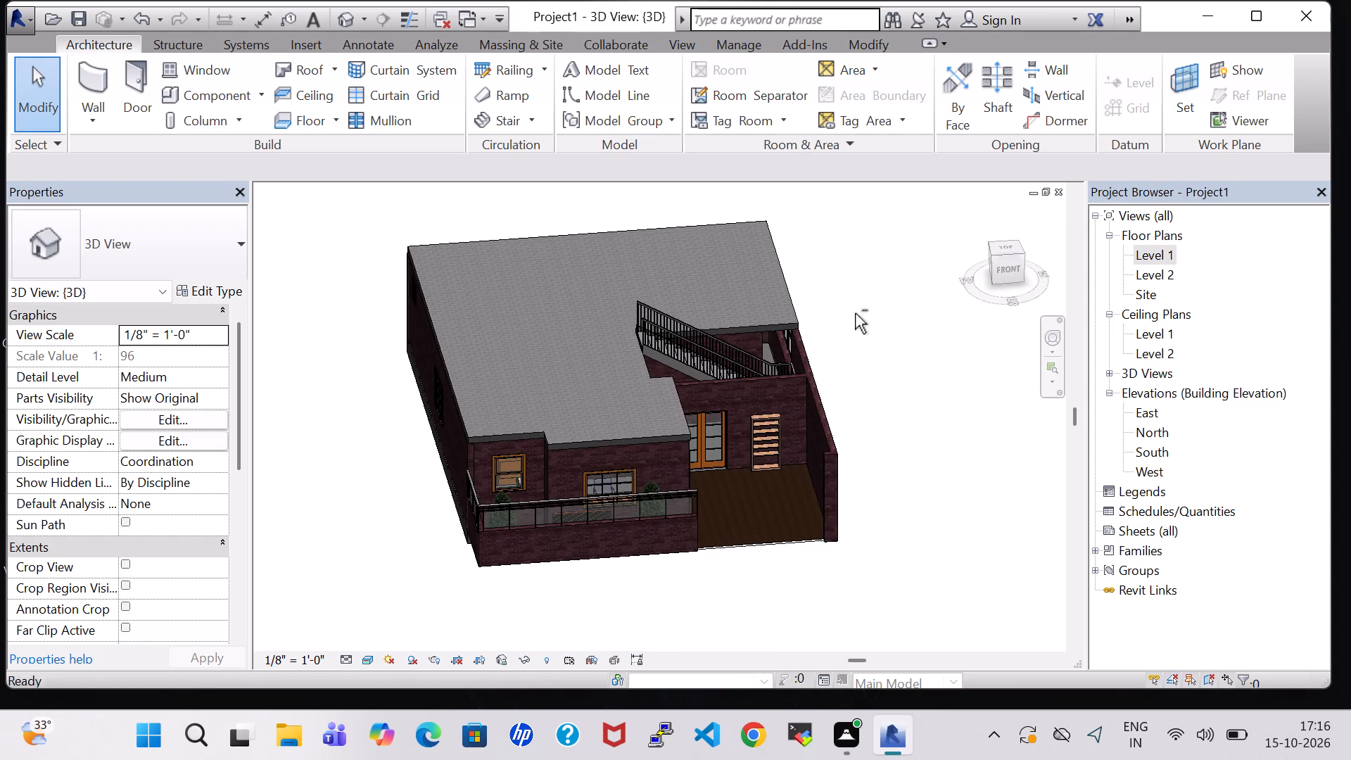
{"action": "middle_click_drag", "start_coordinate": [919, 368], "coordinate": [877, 350], "text": "shift"}
{"action": "scroll", "coordinate": [932, 372], "scroll_direction": "up", "scroll_amount": 1}
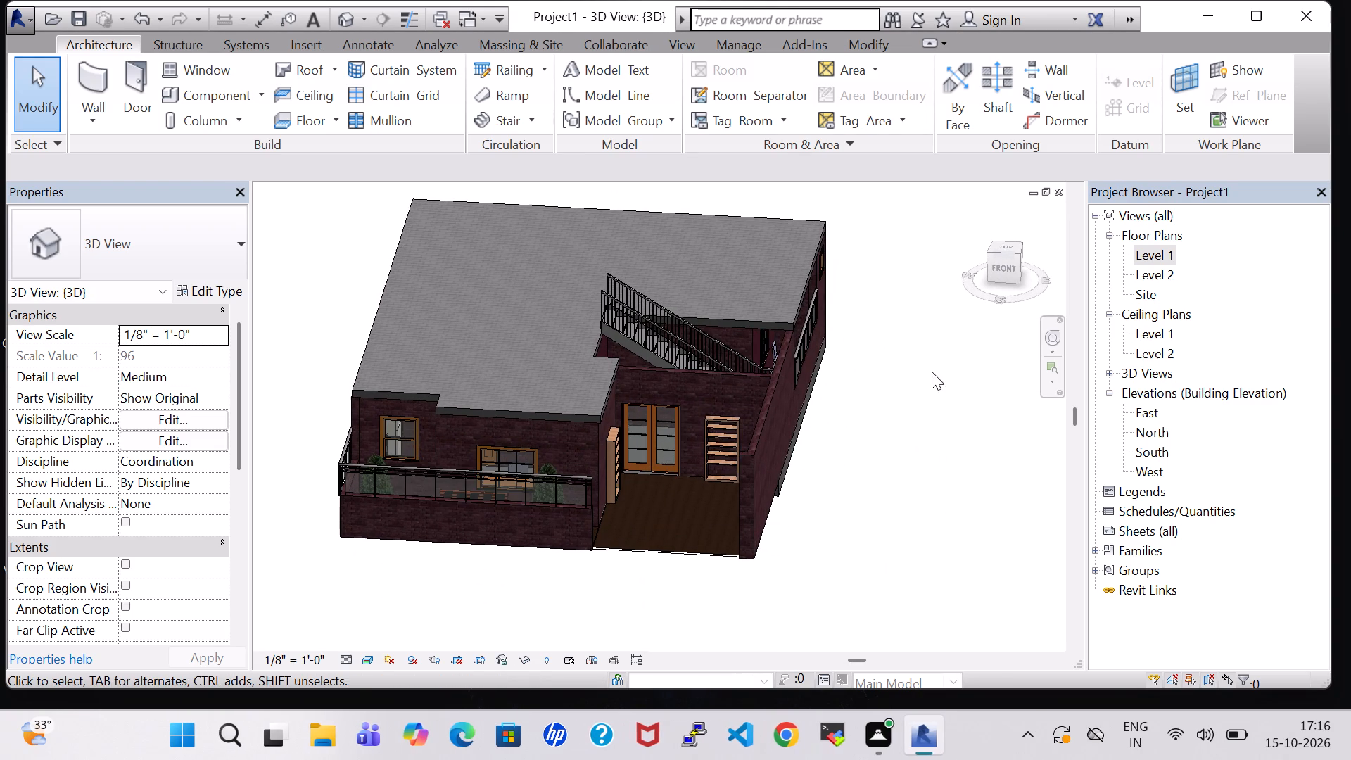
{"action": "middle_click_drag", "start_coordinate": [932, 413], "coordinate": [929, 325], "text": "shift"}
{"action": "middle_click_drag", "start_coordinate": [904, 409], "coordinate": [949, 424]}
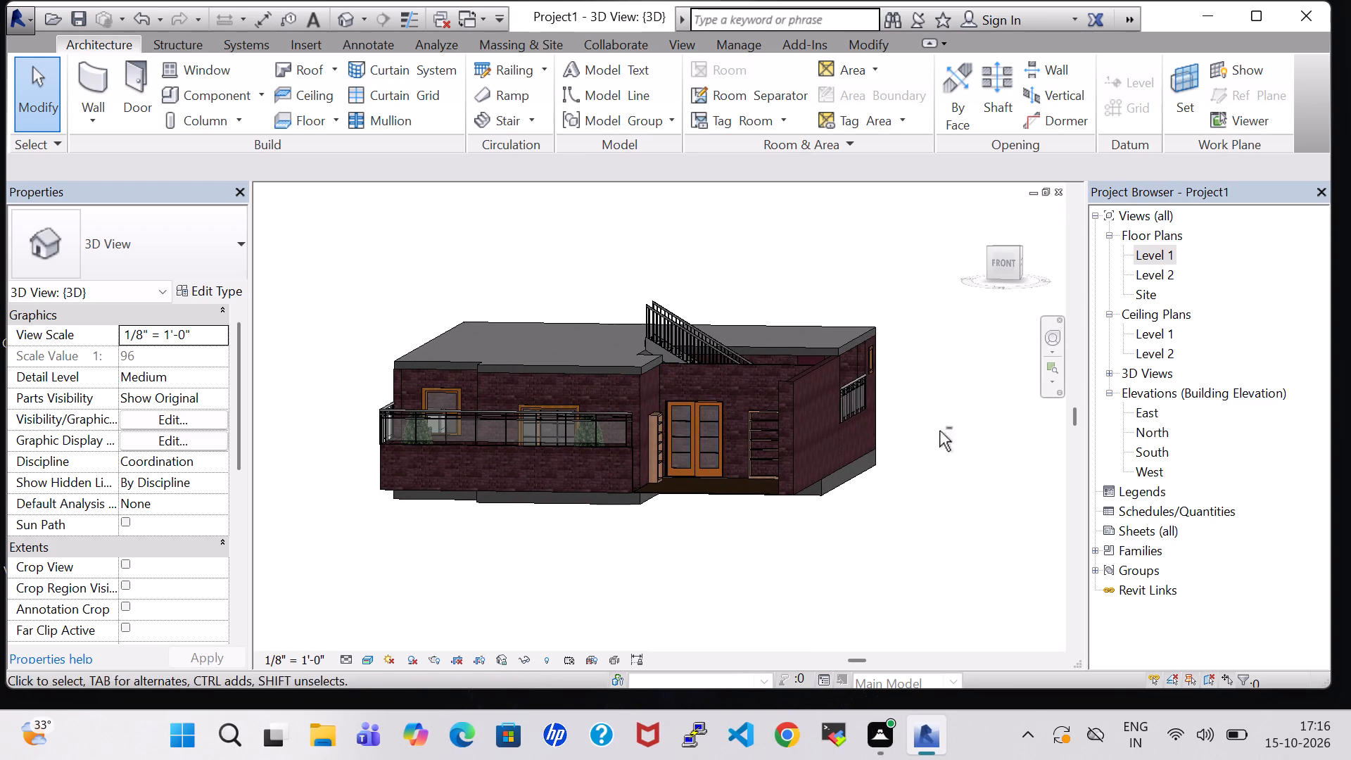
{"action": "middle_click_drag", "start_coordinate": [939, 431], "coordinate": [953, 413], "text": "shift"}
{"action": "middle_click_drag", "start_coordinate": [952, 394], "coordinate": [856, 569], "text": "shift"}
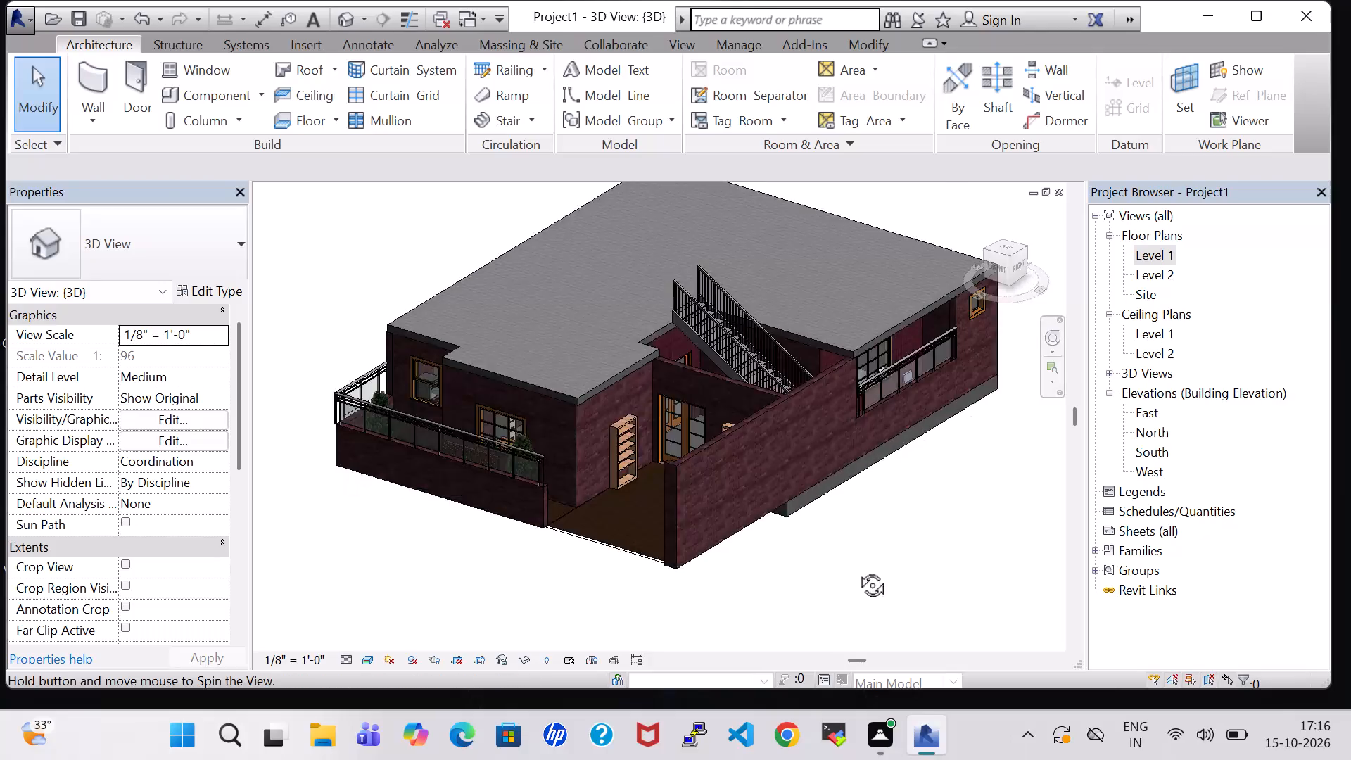
{"action": "middle_click_drag", "start_coordinate": [856, 569], "coordinate": [851, 602], "text": "shift"}
{"action": "middle_click_drag", "start_coordinate": [933, 493], "coordinate": [843, 595], "text": "shift"}
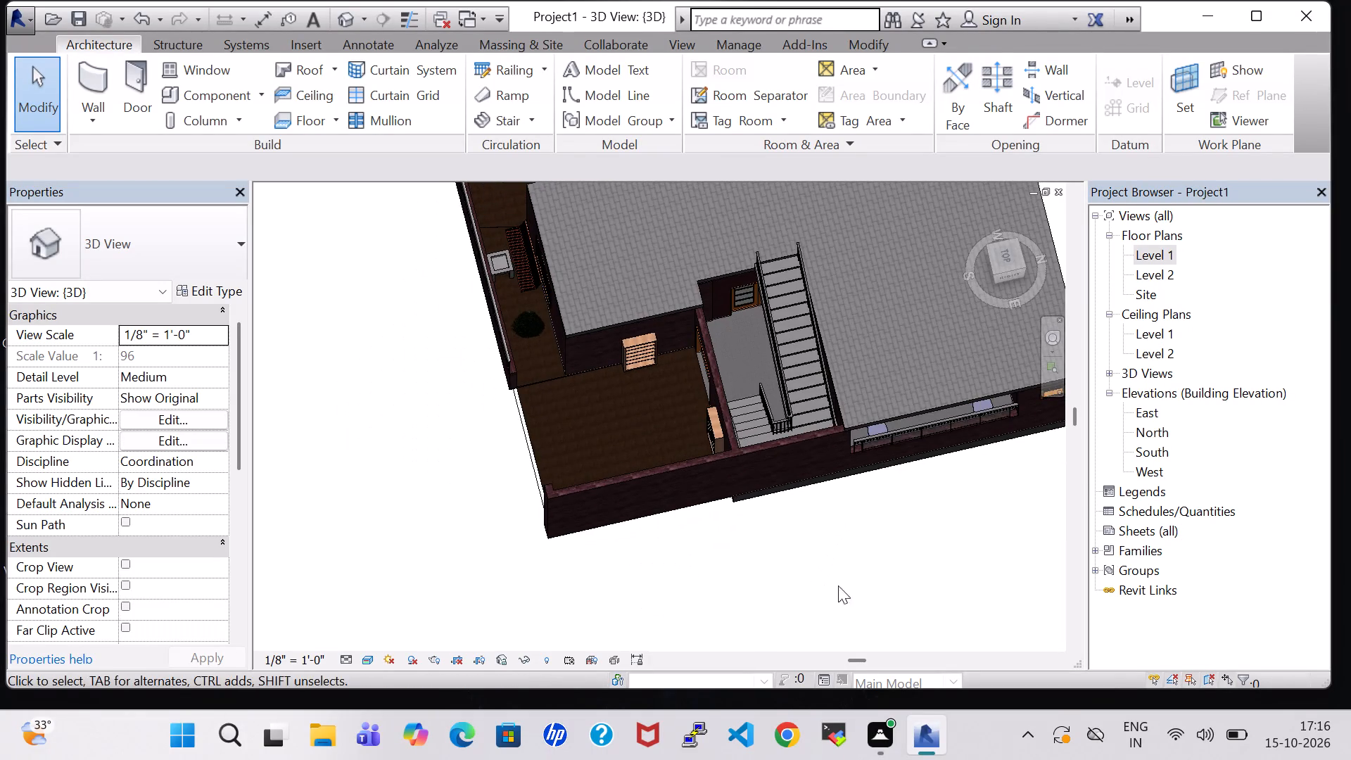
{"action": "middle_click_drag", "start_coordinate": [823, 562], "coordinate": [1007, 508], "text": "shift"}
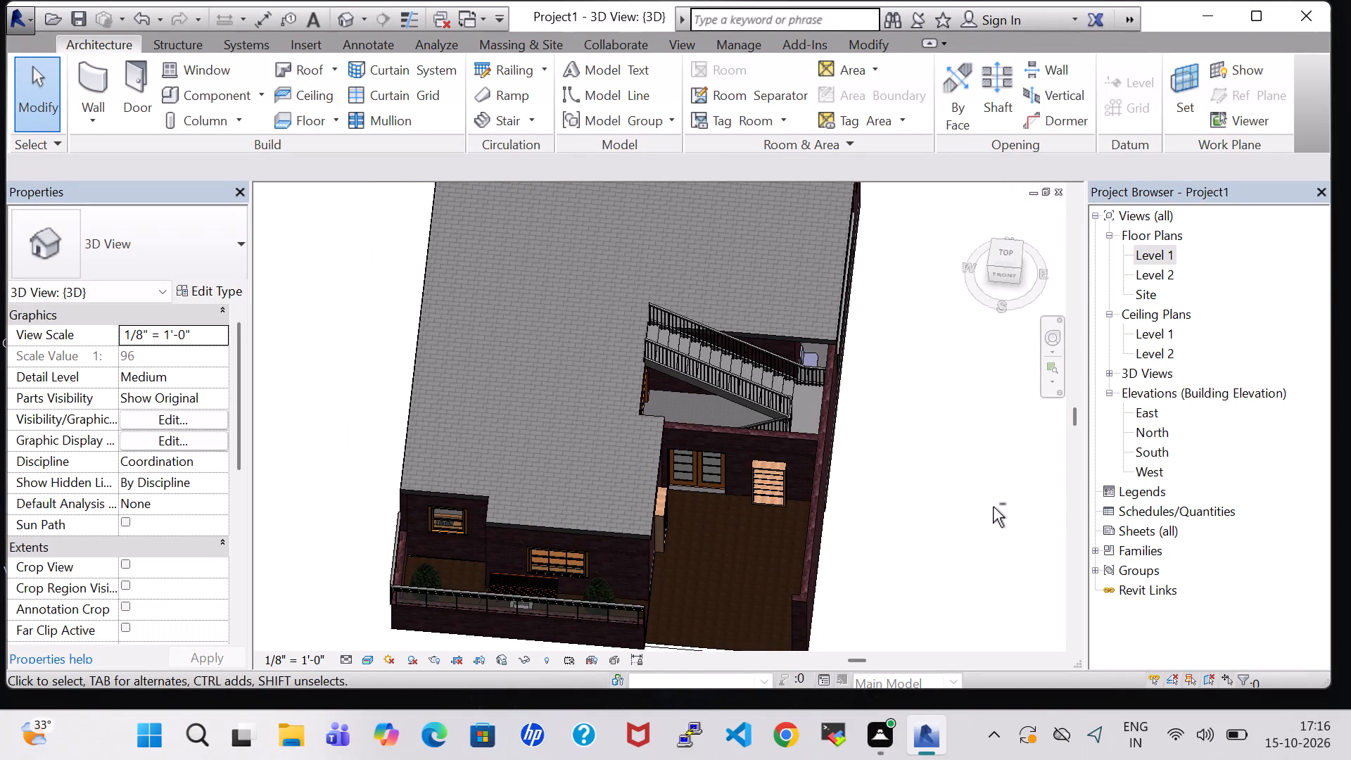
{"action": "middle_click_drag", "start_coordinate": [993, 507], "coordinate": [996, 386], "text": "shift"}
{"action": "middle_click_drag", "start_coordinate": [994, 513], "coordinate": [1003, 402], "text": "shift"}
{"action": "middle_click_drag", "start_coordinate": [925, 442], "coordinate": [952, 490]}
{"action": "scroll", "coordinate": [952, 495], "scroll_direction": "up", "scroll_amount": 2}
{"action": "middle_click_drag", "start_coordinate": [952, 495], "coordinate": [974, 424]}
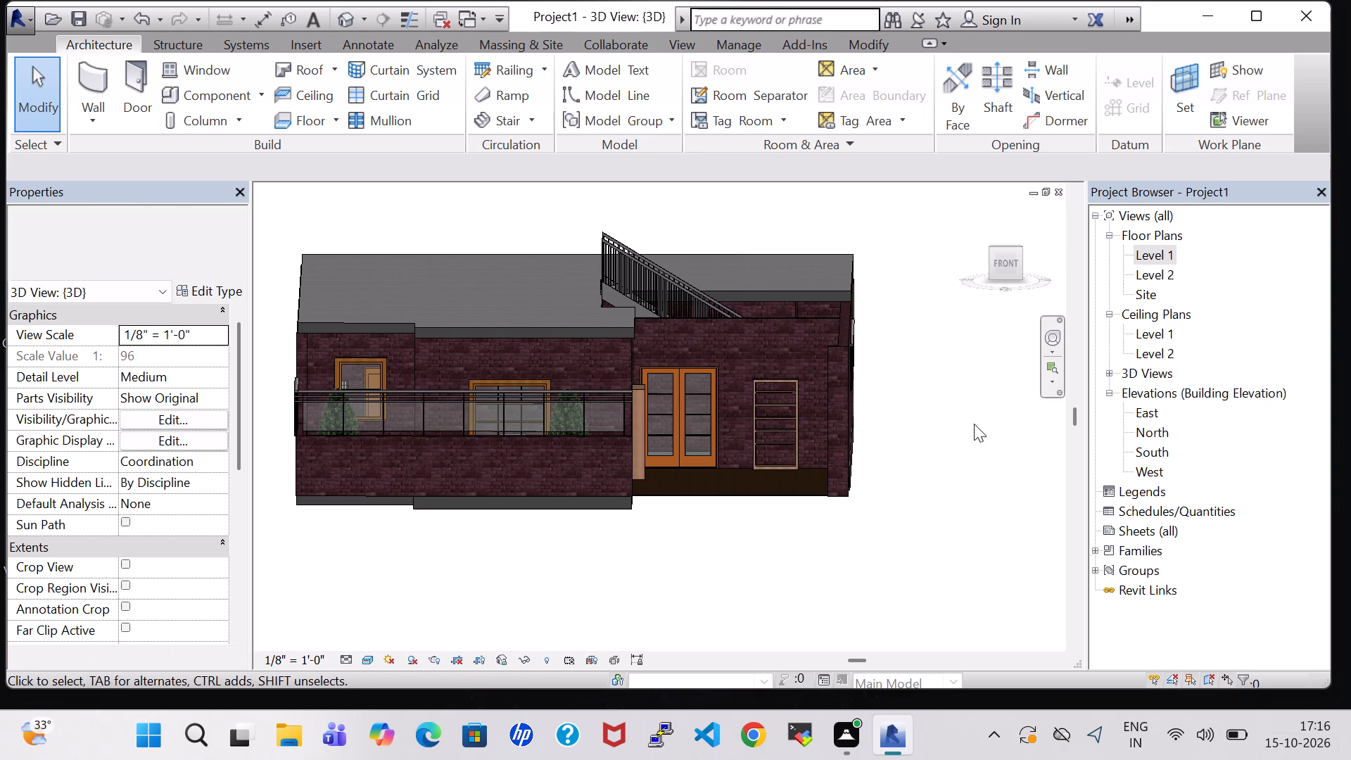
{"action": "middle_click_drag", "start_coordinate": [937, 432], "coordinate": [1028, 498]}
{"action": "middle_click_drag", "start_coordinate": [1028, 498], "coordinate": [994, 489]}
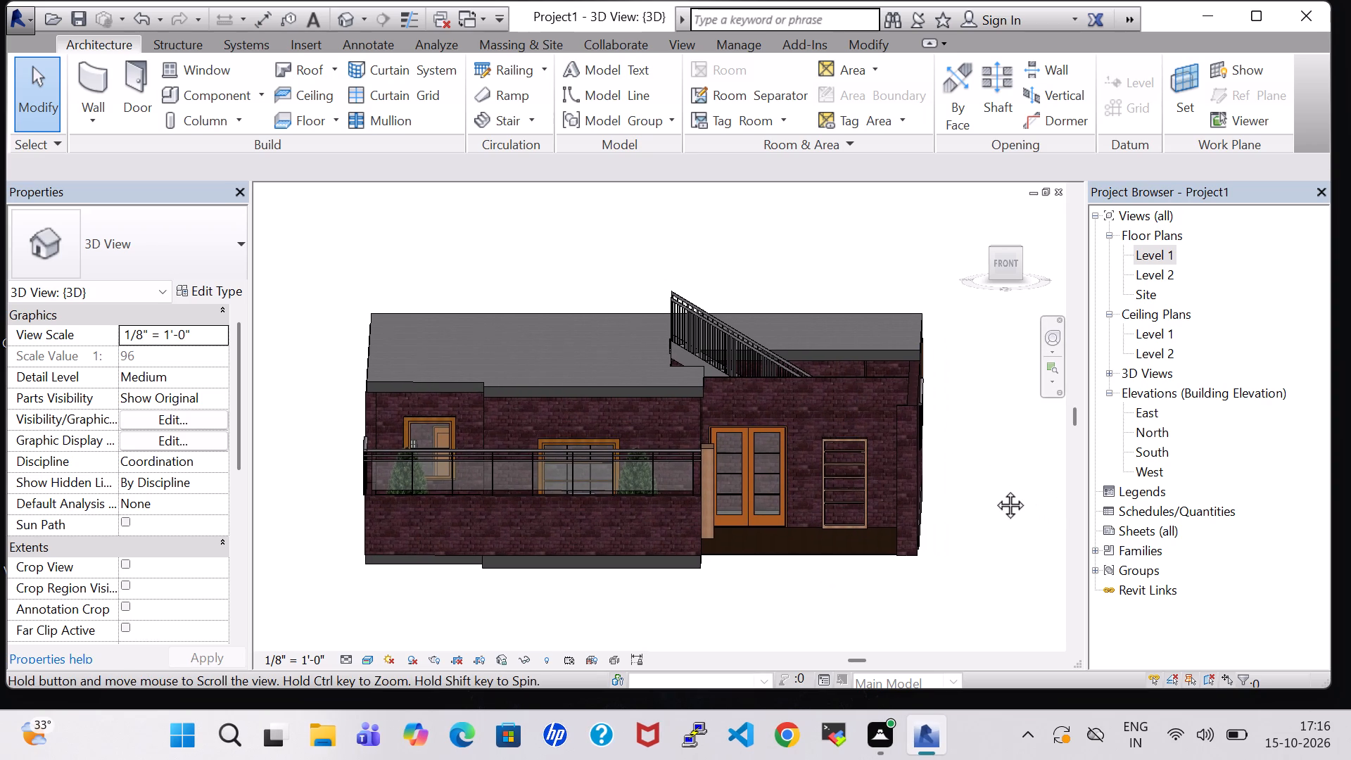
{"action": "middle_click_drag", "start_coordinate": [994, 489], "coordinate": [989, 489]}
{"action": "middle_click_drag", "start_coordinate": [989, 489], "coordinate": [986, 457], "text": "shift"}
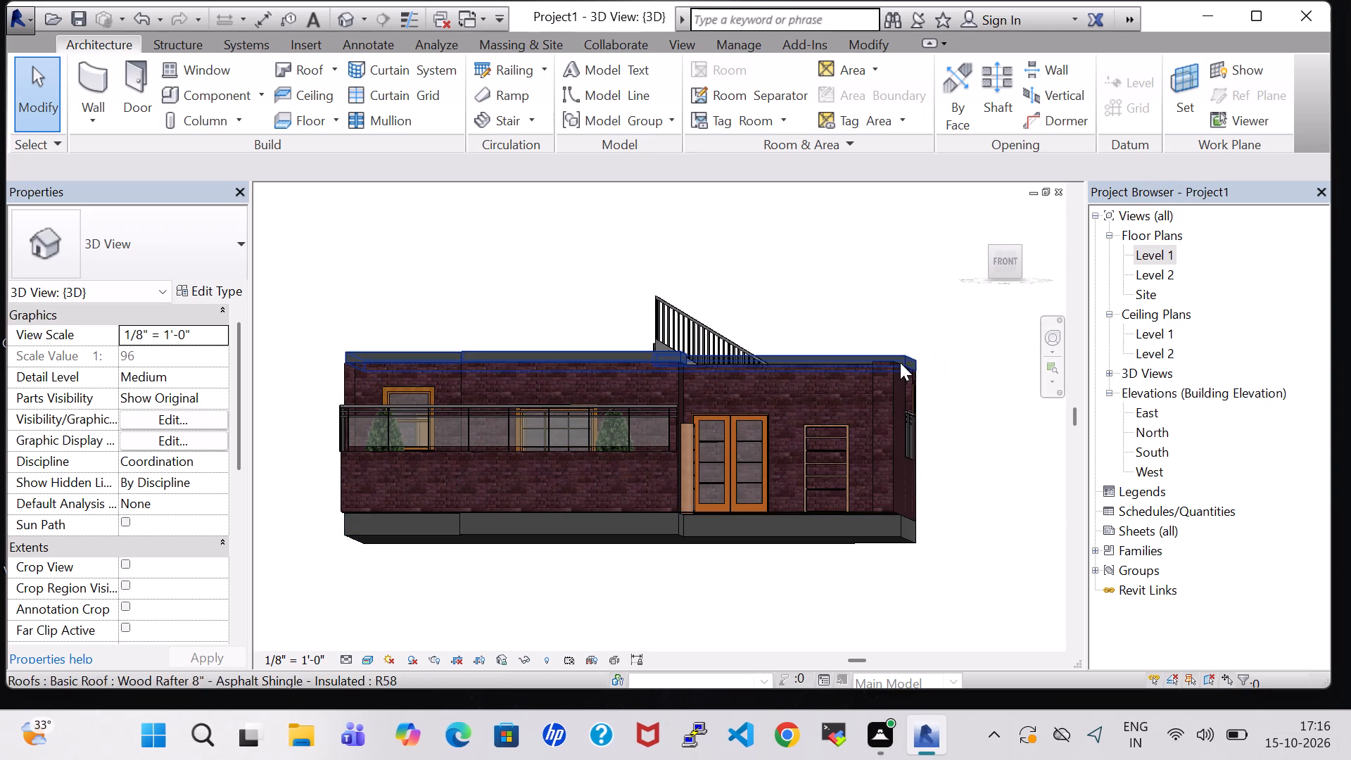
{"action": "middle_click_drag", "start_coordinate": [948, 371], "coordinate": [913, 513], "text": "shift"}
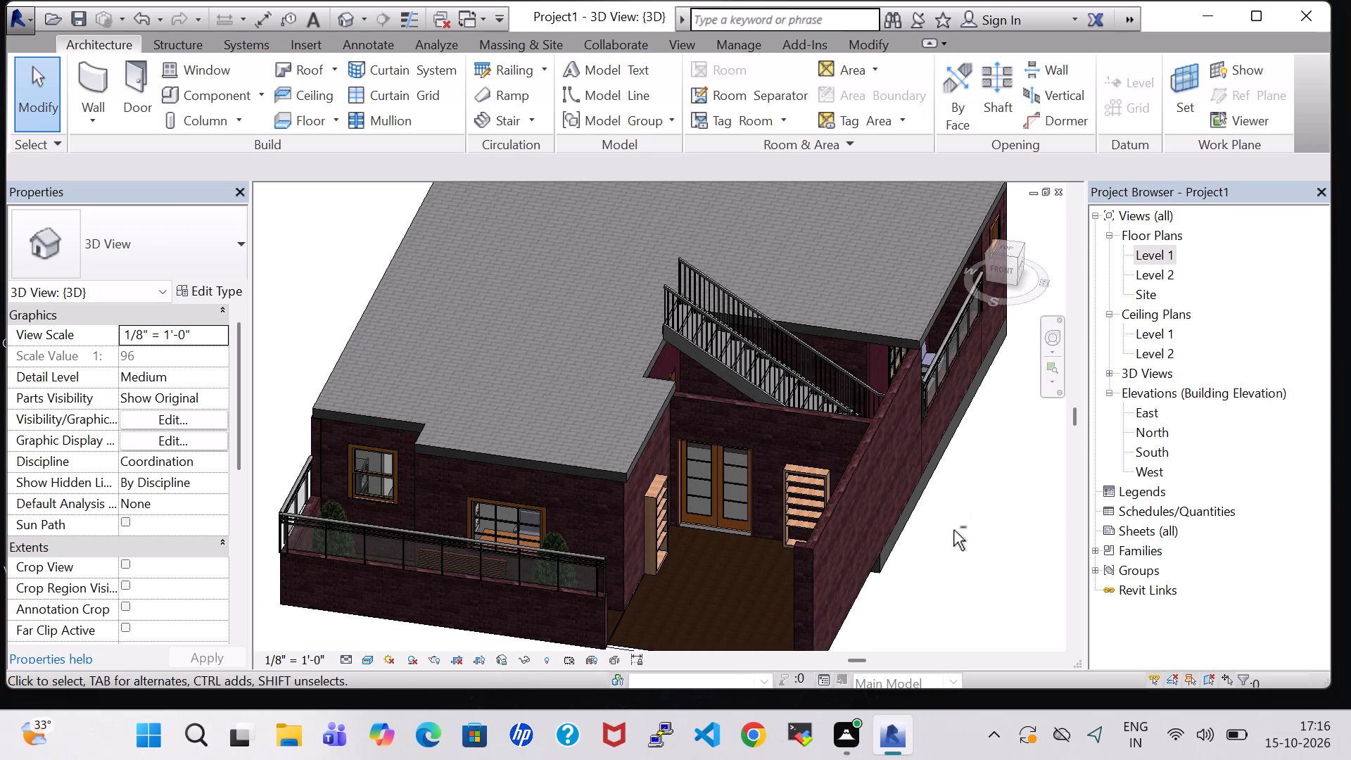
{"action": "middle_click_drag", "start_coordinate": [953, 530], "coordinate": [992, 444], "text": "shift"}
{"action": "scroll", "coordinate": [953, 530], "scroll_direction": "down", "scroll_amount": 1, "text": "shift"}
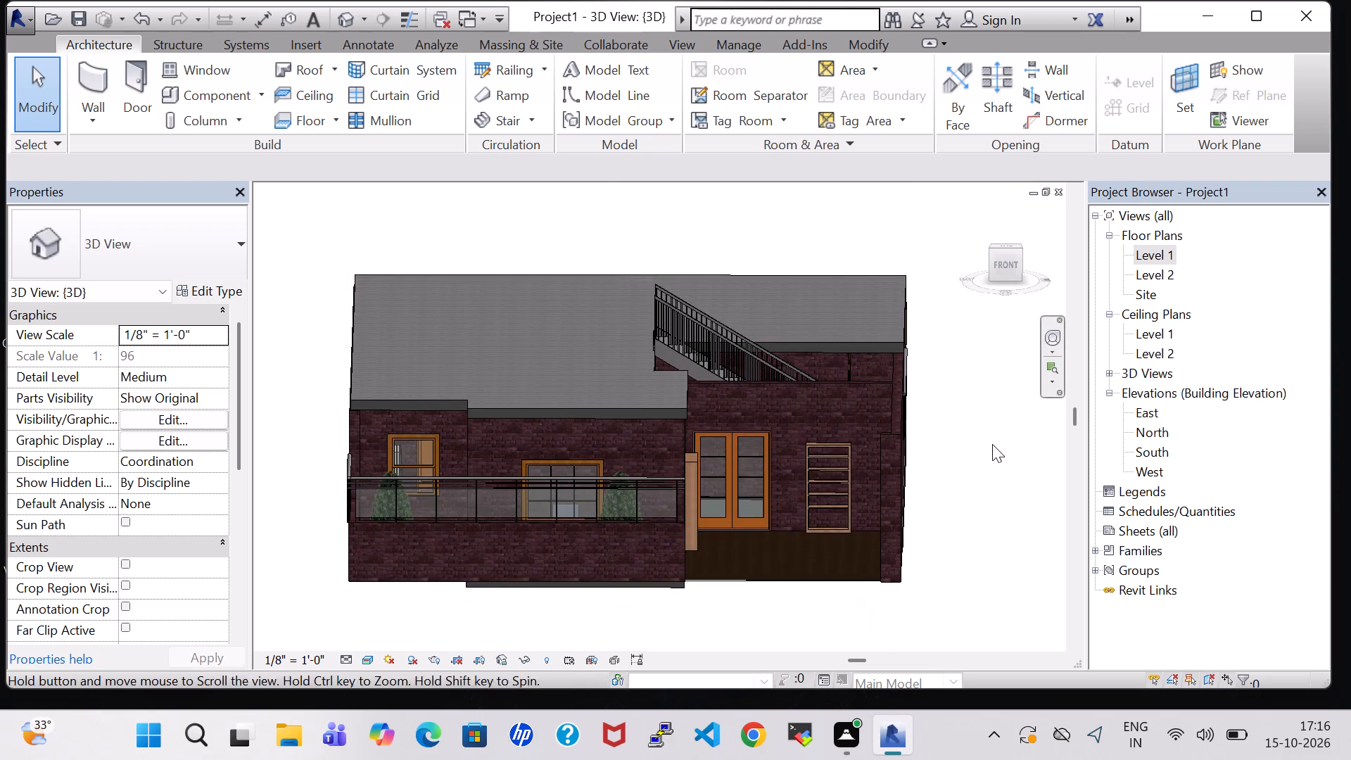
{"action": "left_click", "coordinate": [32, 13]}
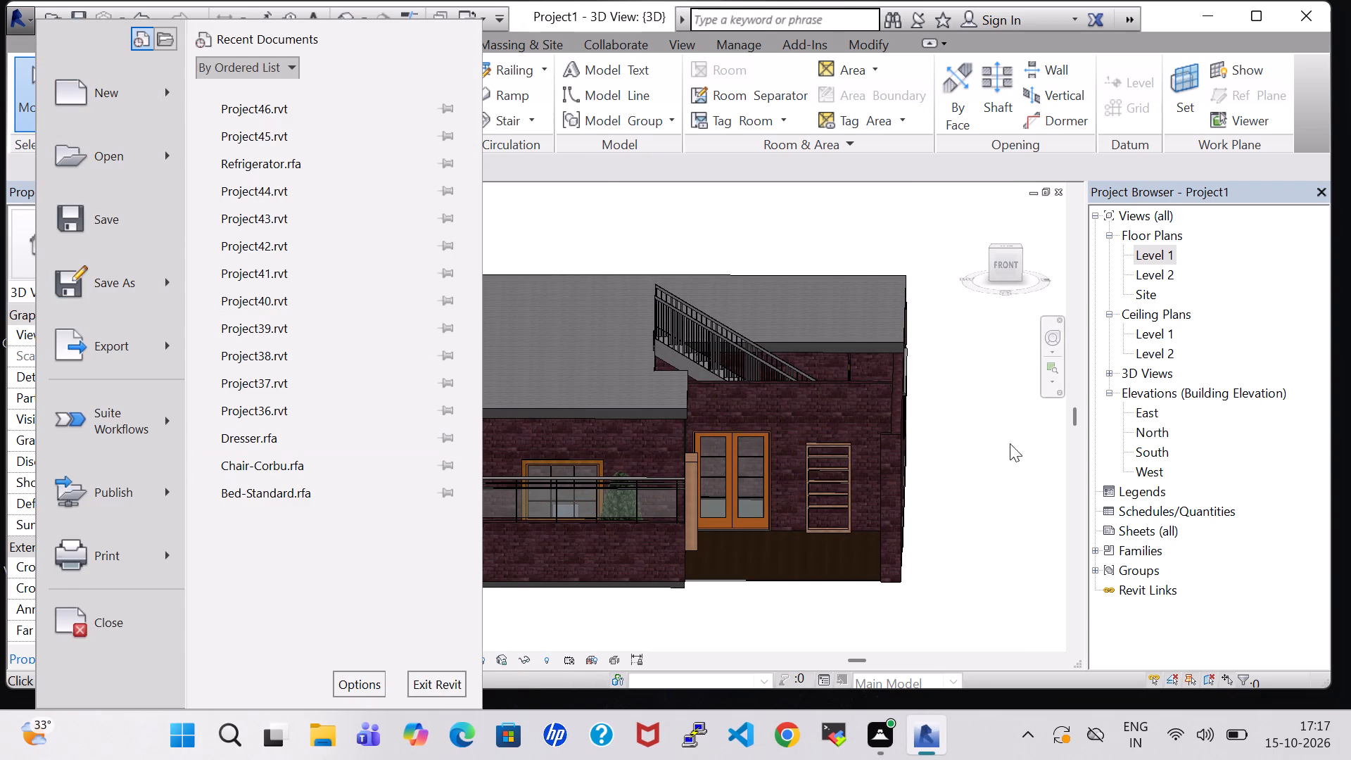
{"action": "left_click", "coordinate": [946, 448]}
On the Level 1 plan, start placing a component and browse the Specialty Equipment library's Classroom-Library and Fire Protection families.
{"action": "double_click", "coordinate": [1146, 255]}
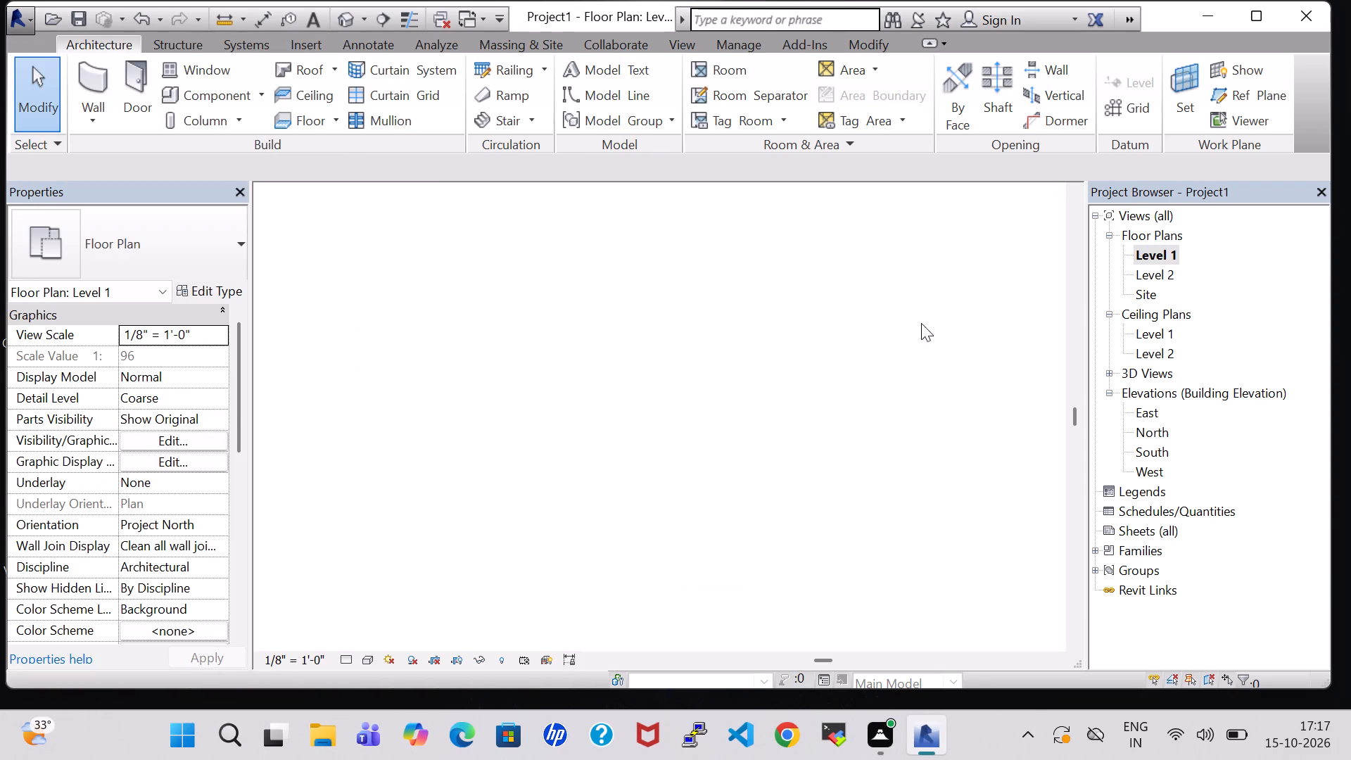
{"action": "scroll", "coordinate": [756, 415], "scroll_direction": "down", "scroll_amount": 2}
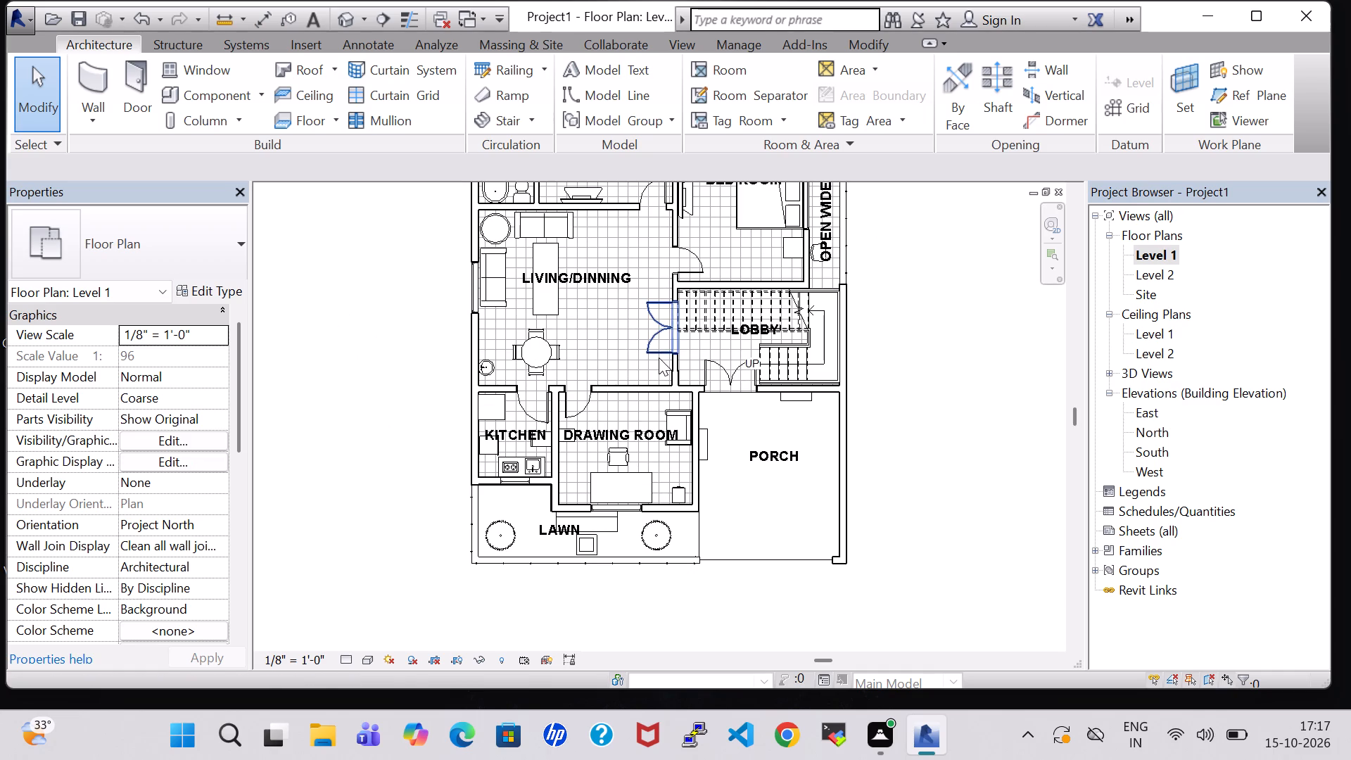
{"action": "left_click", "coordinate": [196, 88]}
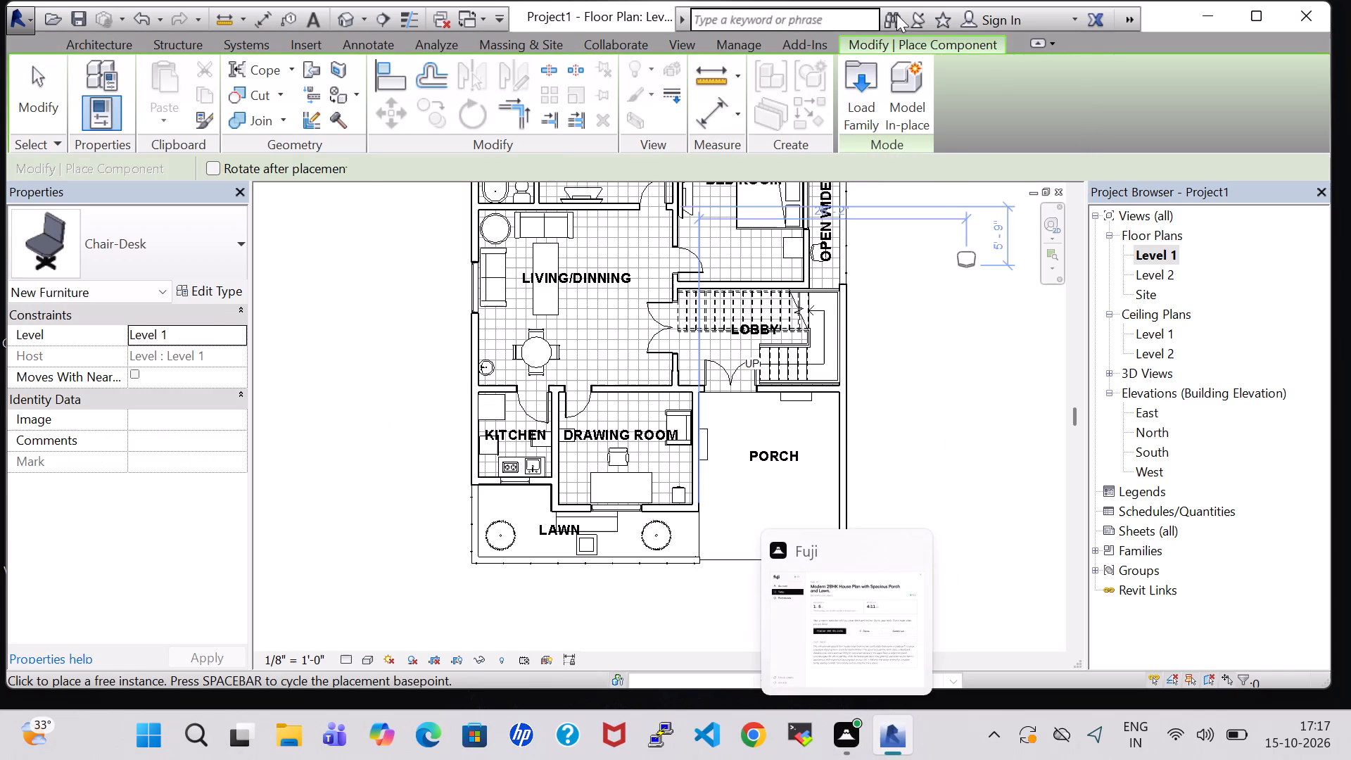
{"action": "left_click", "coordinate": [858, 57]}
{"action": "scroll", "coordinate": [865, 198], "scroll_direction": "down", "scroll_amount": 2}
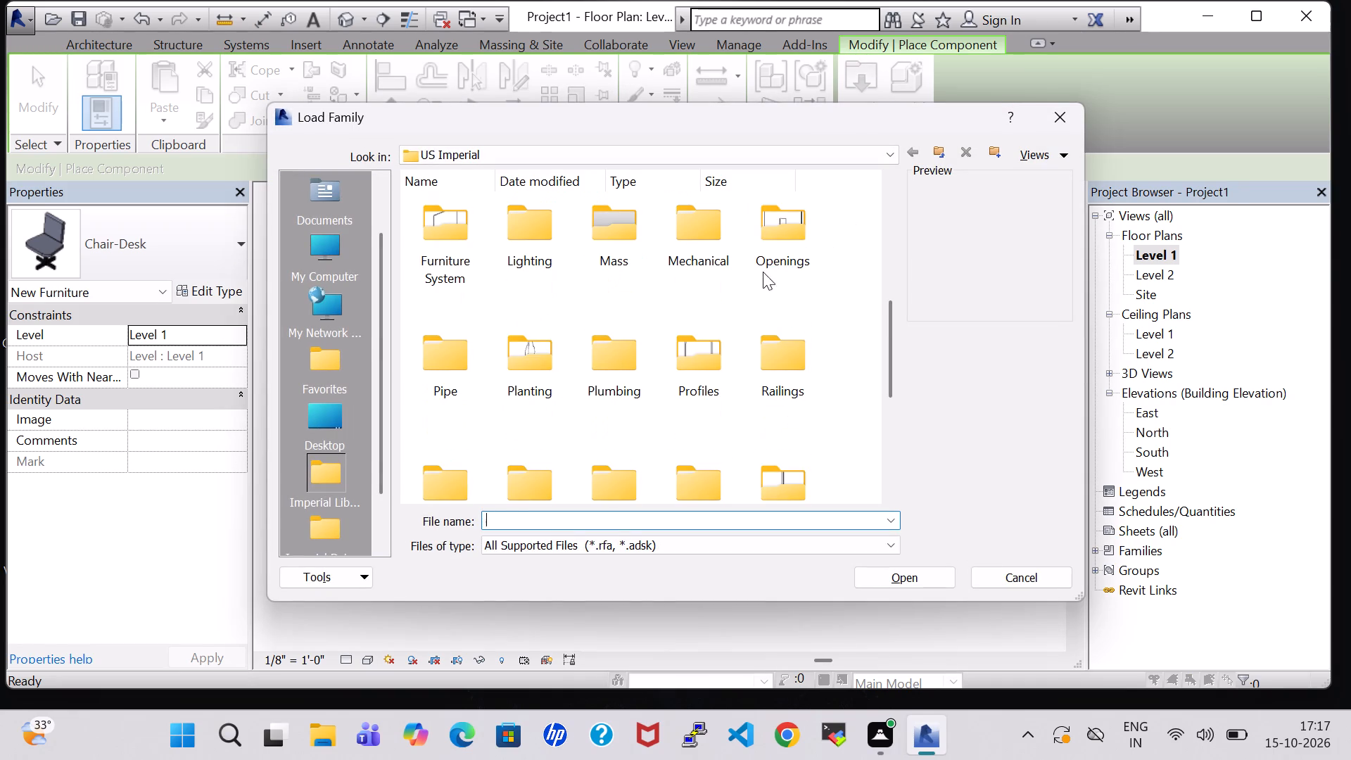
{"action": "scroll", "coordinate": [600, 346], "scroll_direction": "down", "scroll_amount": 1}
{"action": "scroll", "coordinate": [549, 274], "scroll_direction": "up", "scroll_amount": 1}
{"action": "left_click", "coordinate": [531, 374]}
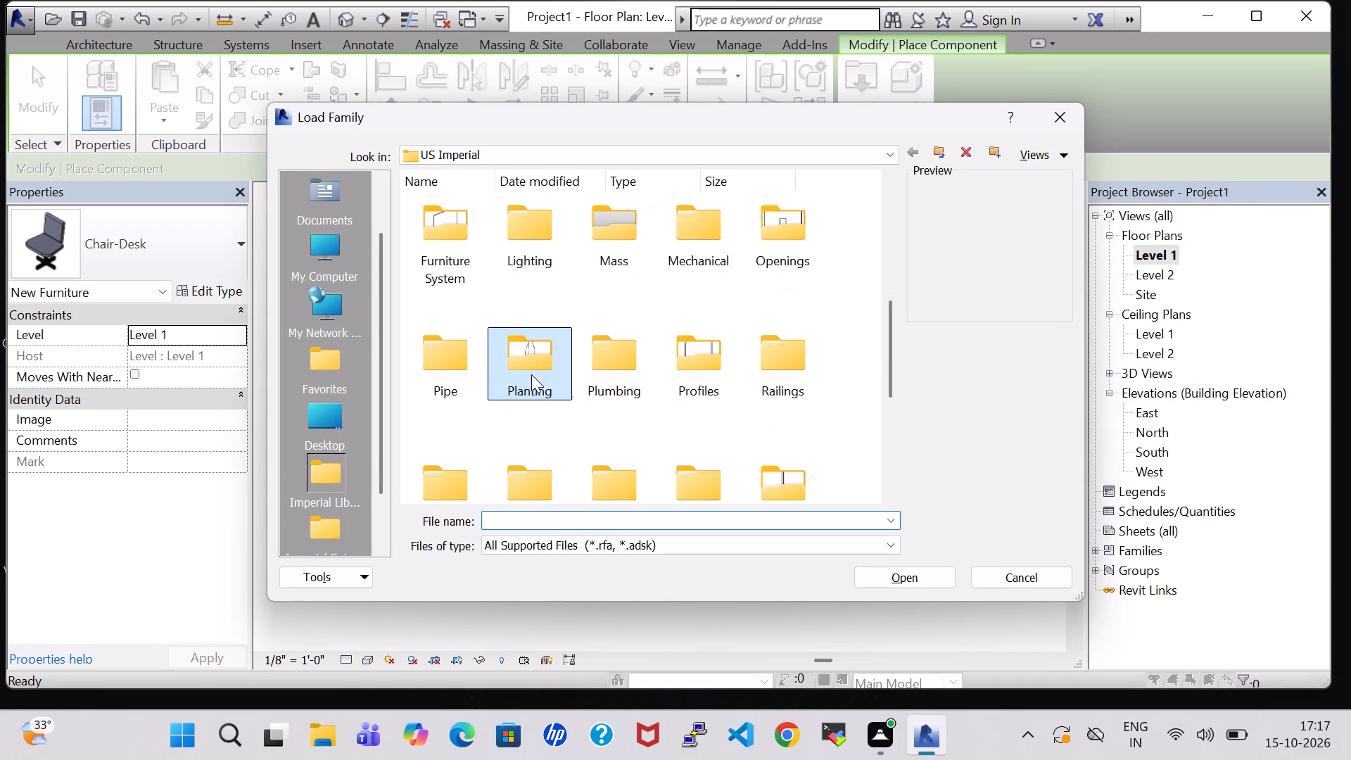
{"action": "scroll", "coordinate": [538, 374], "scroll_direction": "down", "scroll_amount": 1}
{"action": "double_click", "coordinate": [541, 311]}
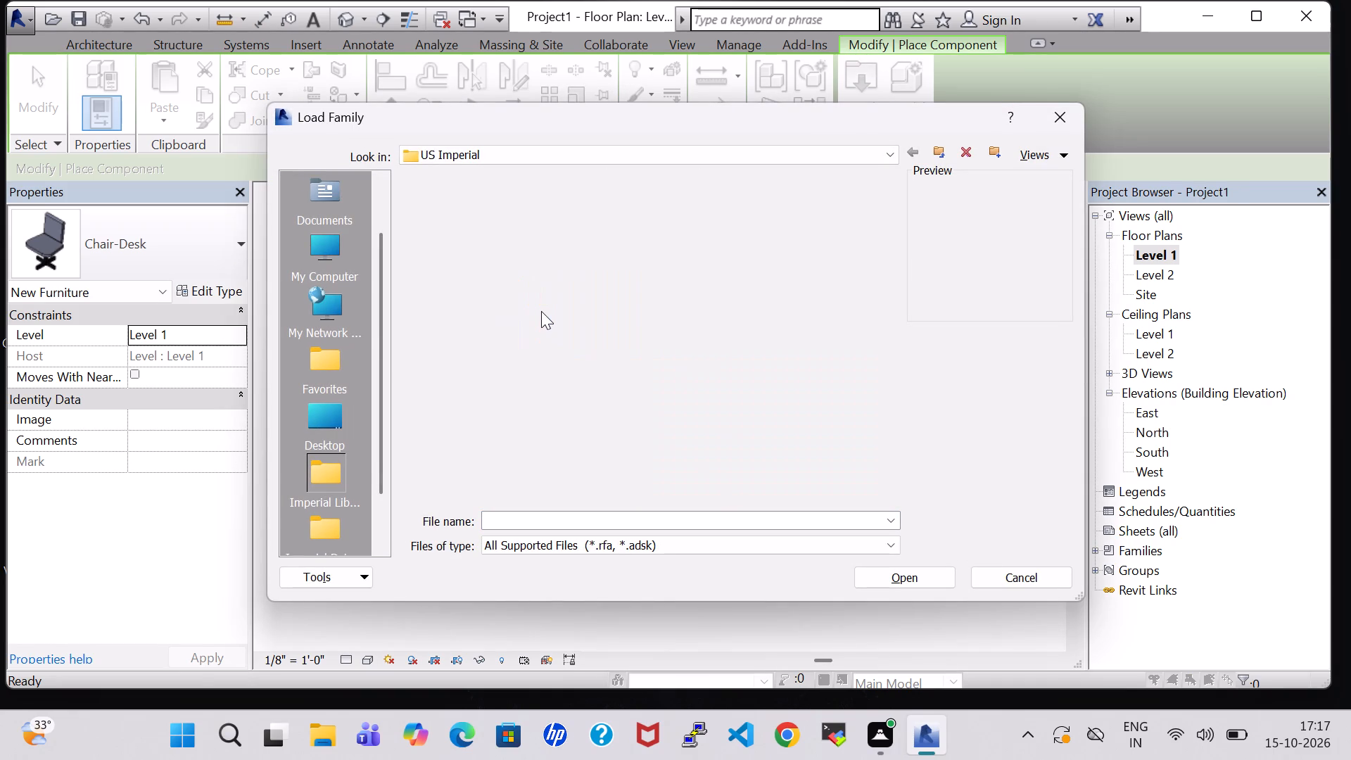
{"action": "double_click", "coordinate": [457, 234]}
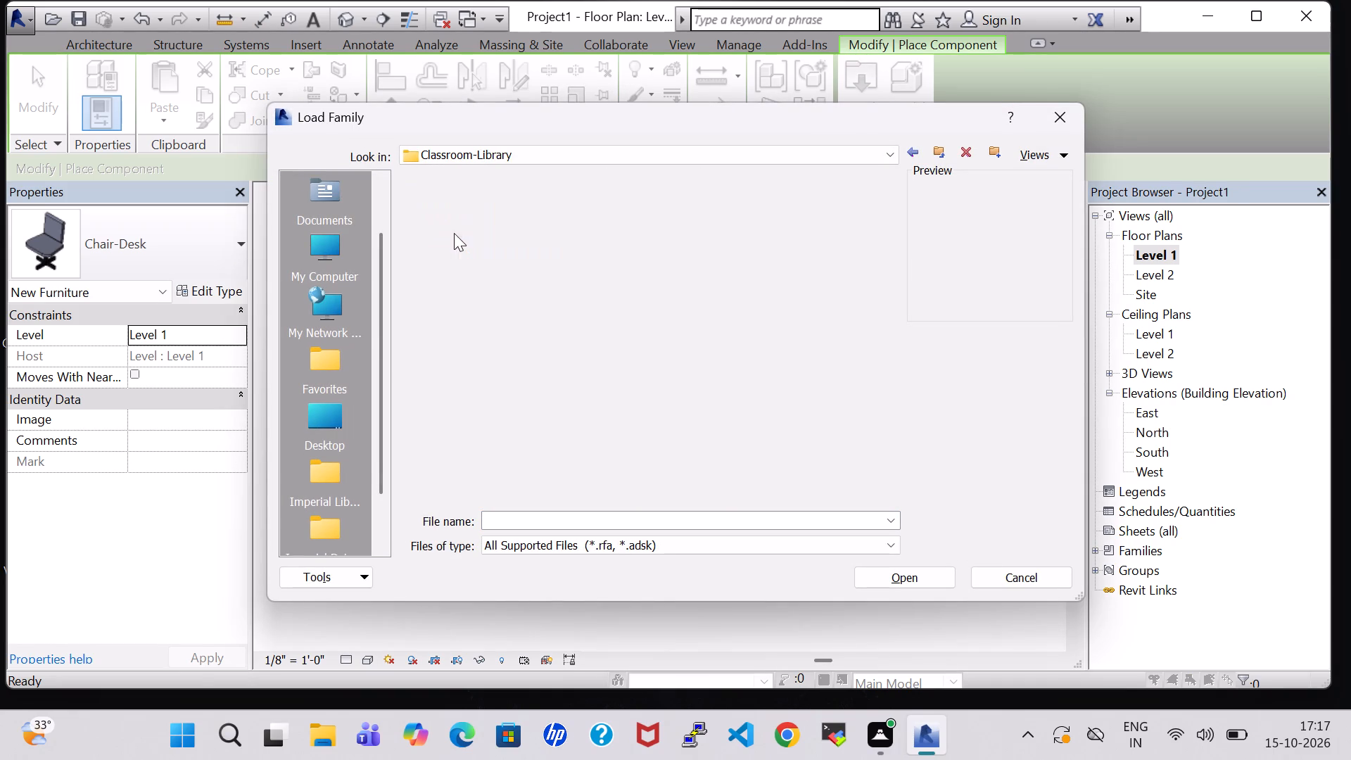
{"action": "left_click", "coordinate": [907, 150]}
{"action": "double_click", "coordinate": [587, 236]}
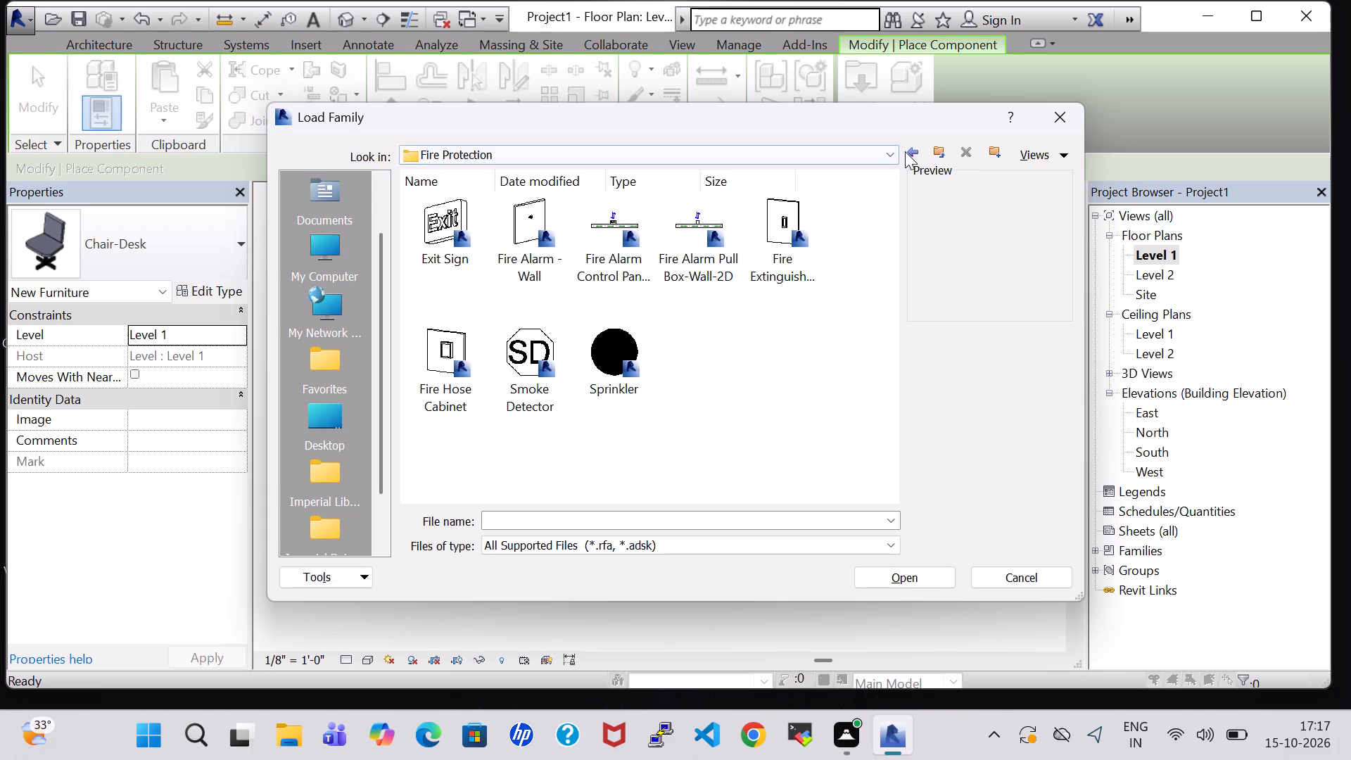
{"action": "left_click", "coordinate": [905, 151]}
{"action": "left_click", "coordinate": [915, 151]}
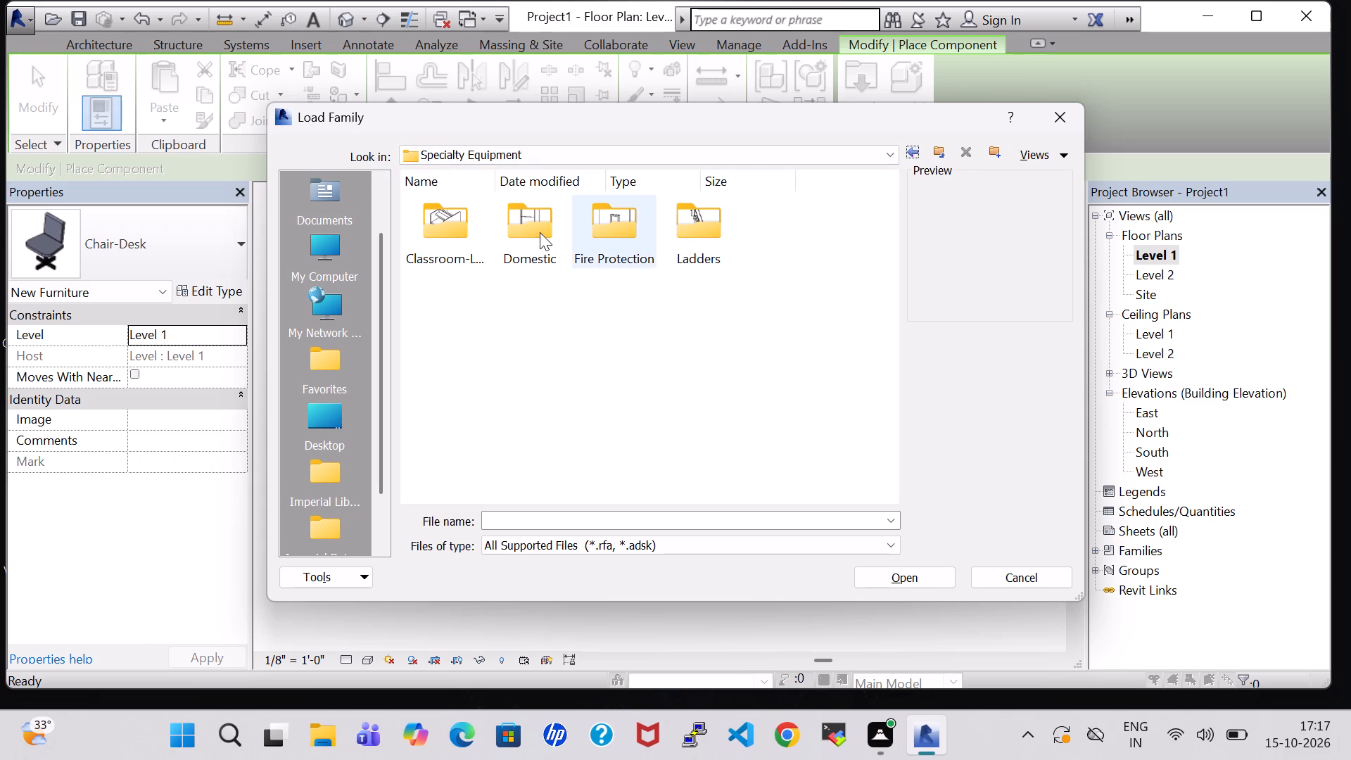
Look through the Domestic appliance families, preview the Trash Compactor, and leave the family library without loading anything.
{"action": "double_click", "coordinate": [540, 232]}
{"action": "scroll", "coordinate": [661, 309], "scroll_direction": "down", "scroll_amount": 1}
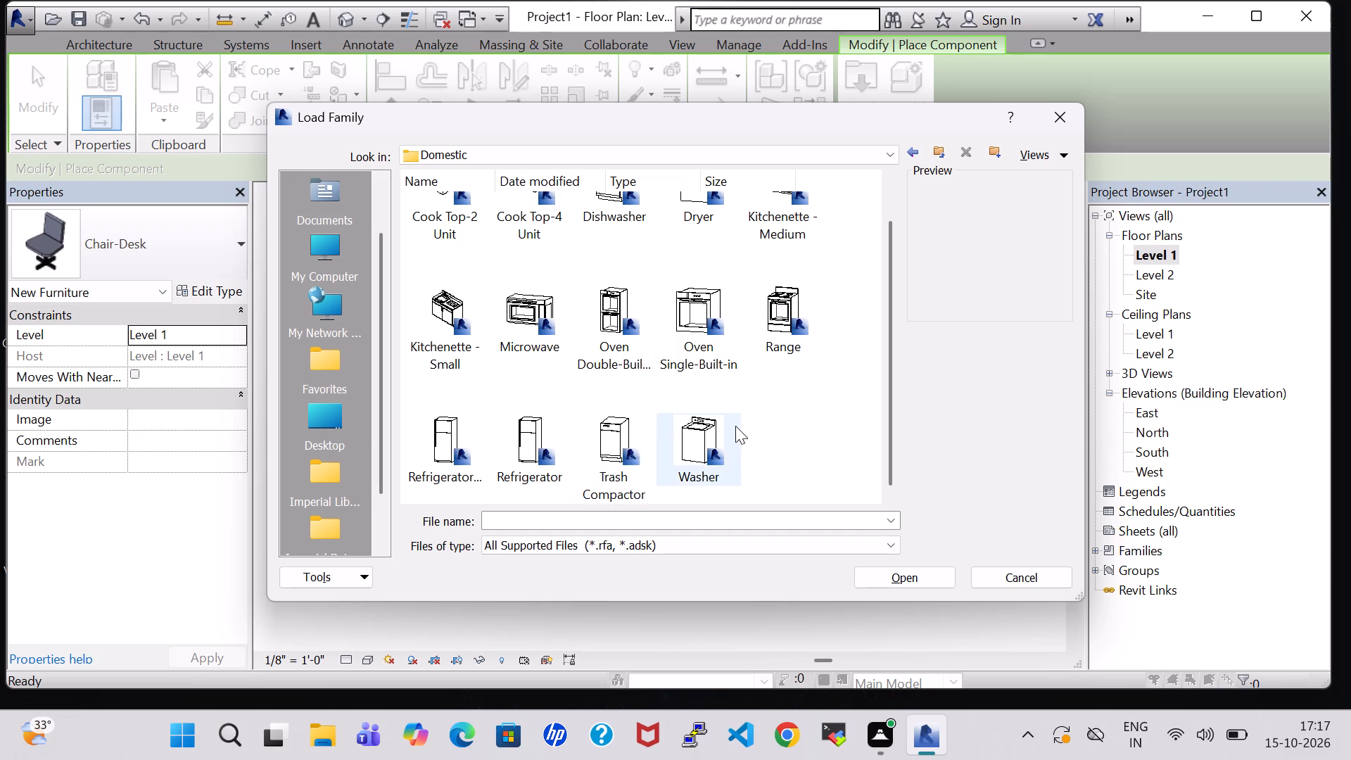
{"action": "scroll", "coordinate": [737, 426], "scroll_direction": "up", "scroll_amount": 2}
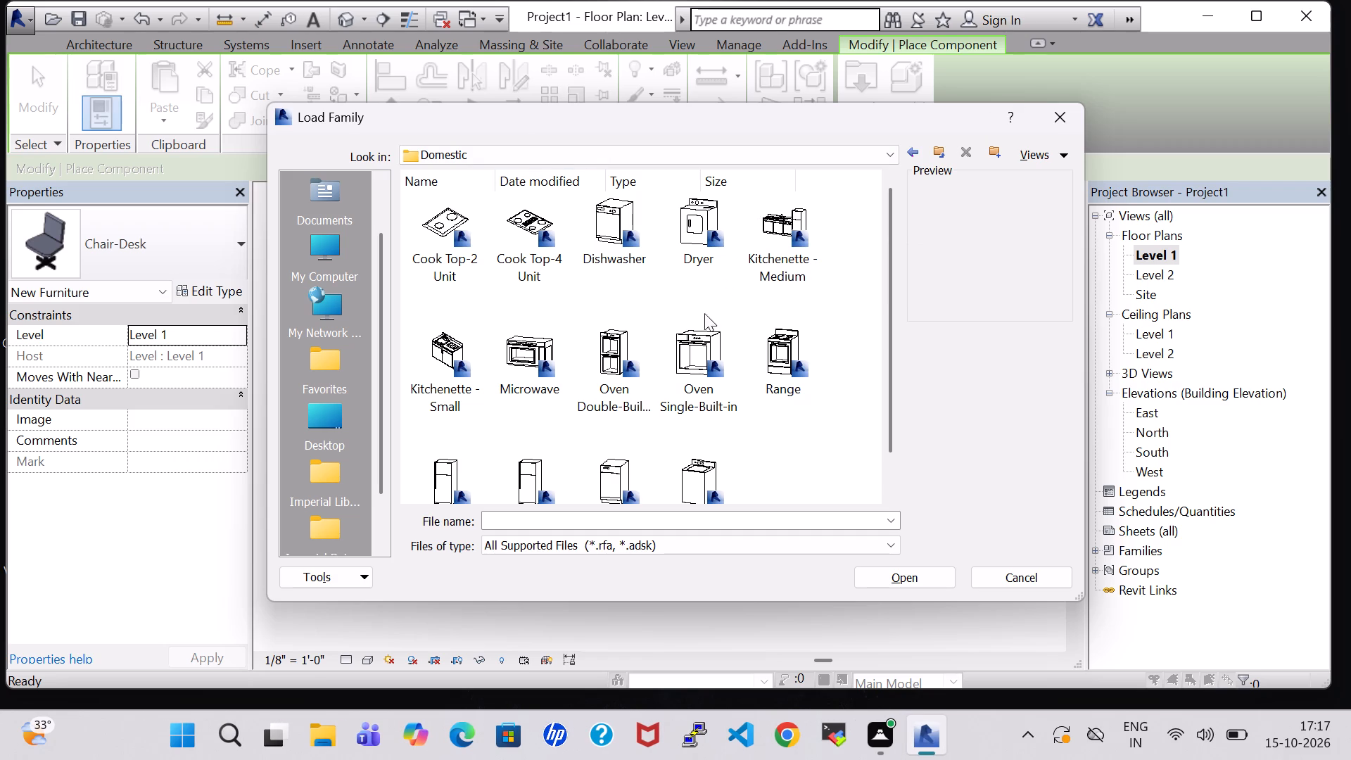
{"action": "scroll", "coordinate": [721, 363], "scroll_direction": "down", "scroll_amount": 2}
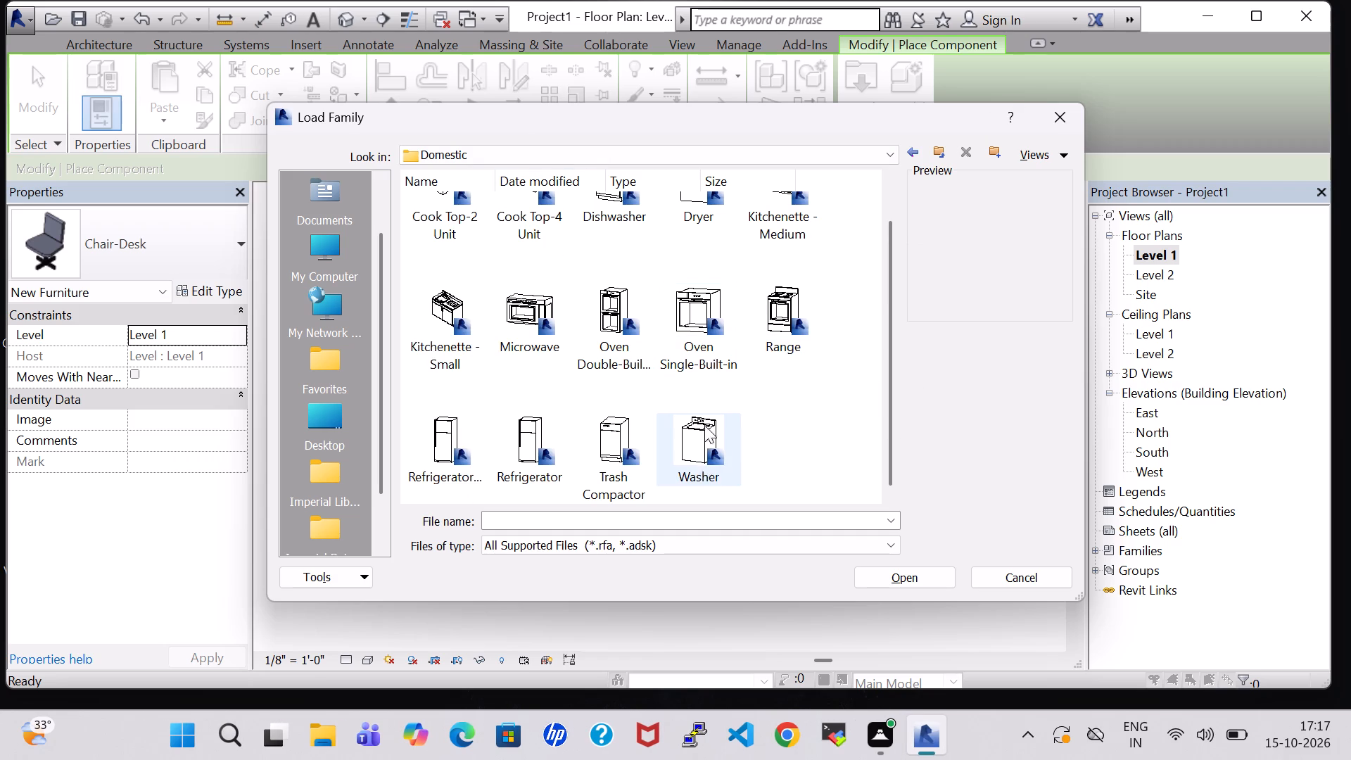
{"action": "left_click", "coordinate": [592, 433]}
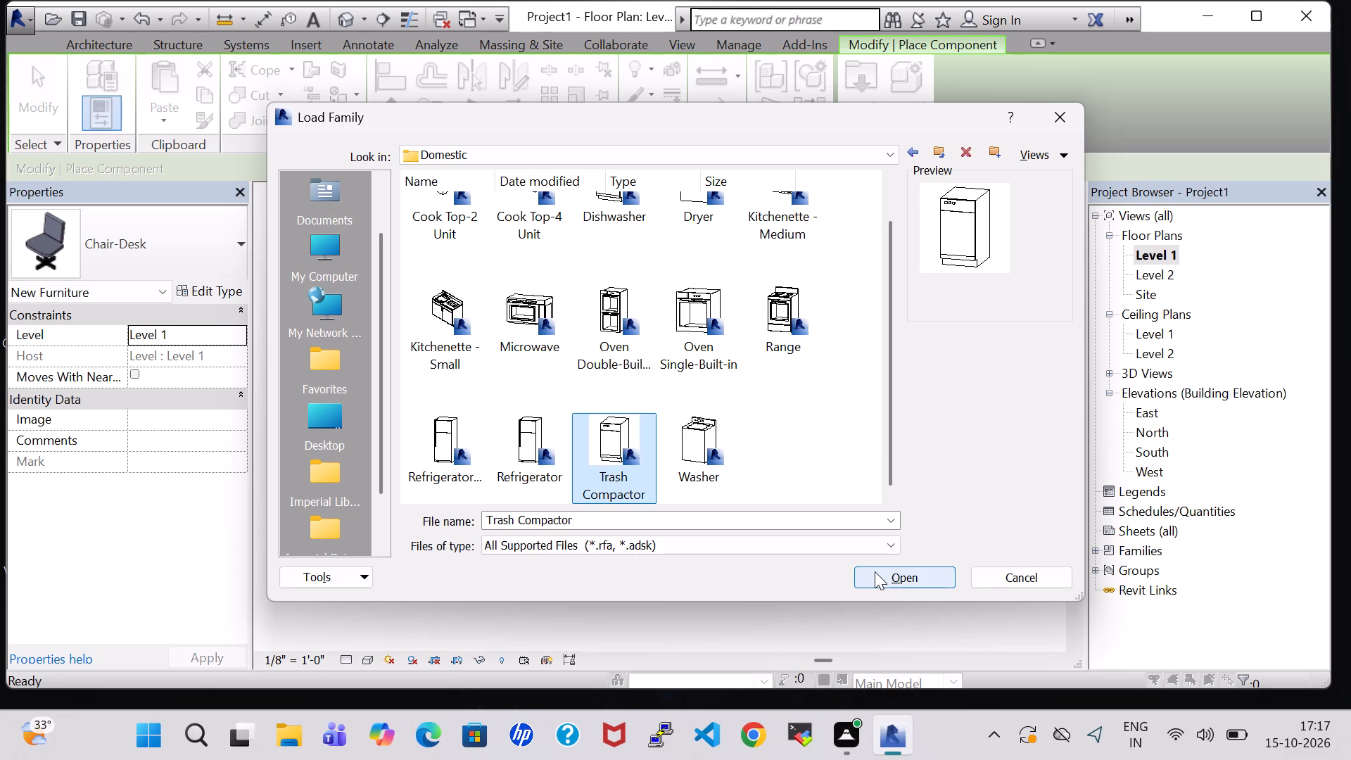
{"action": "scroll", "coordinate": [778, 368], "scroll_direction": "up", "scroll_amount": 2}
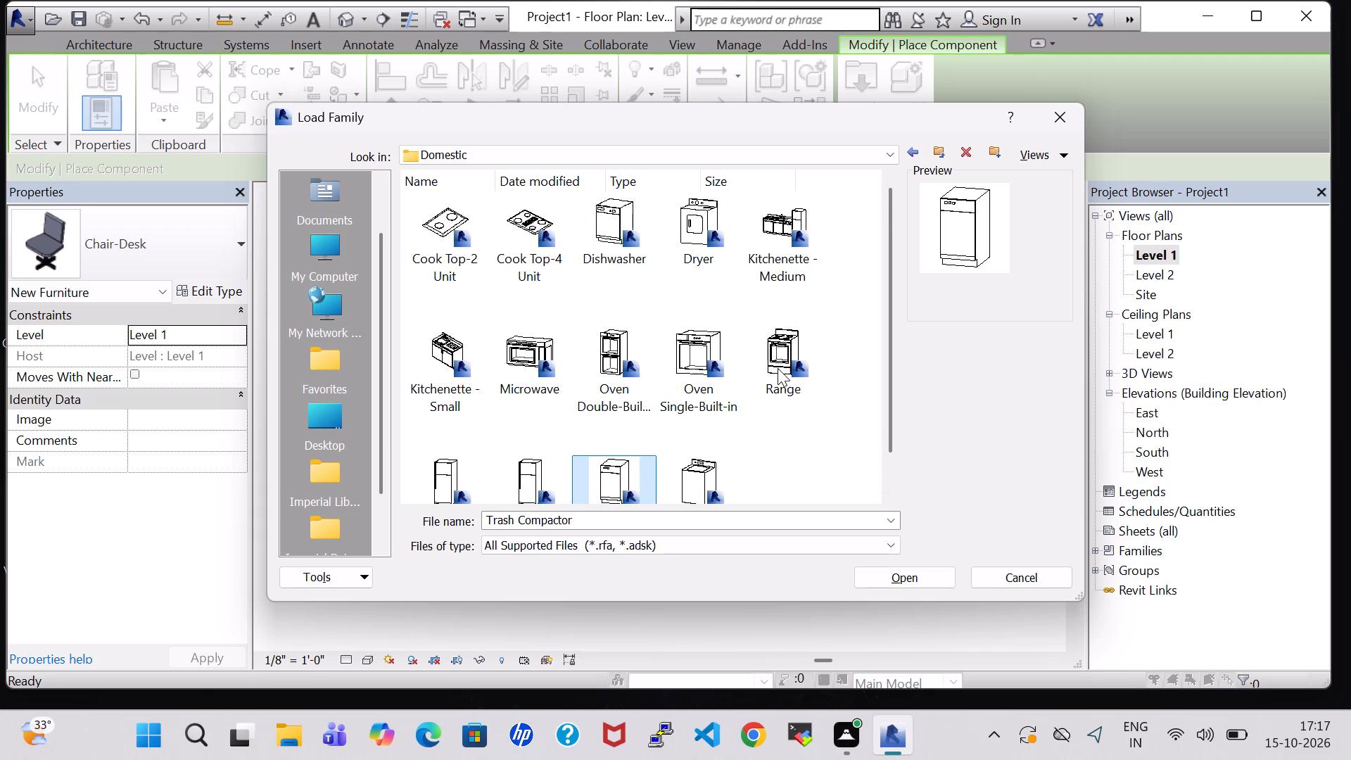
{"action": "left_click", "coordinate": [906, 151]}
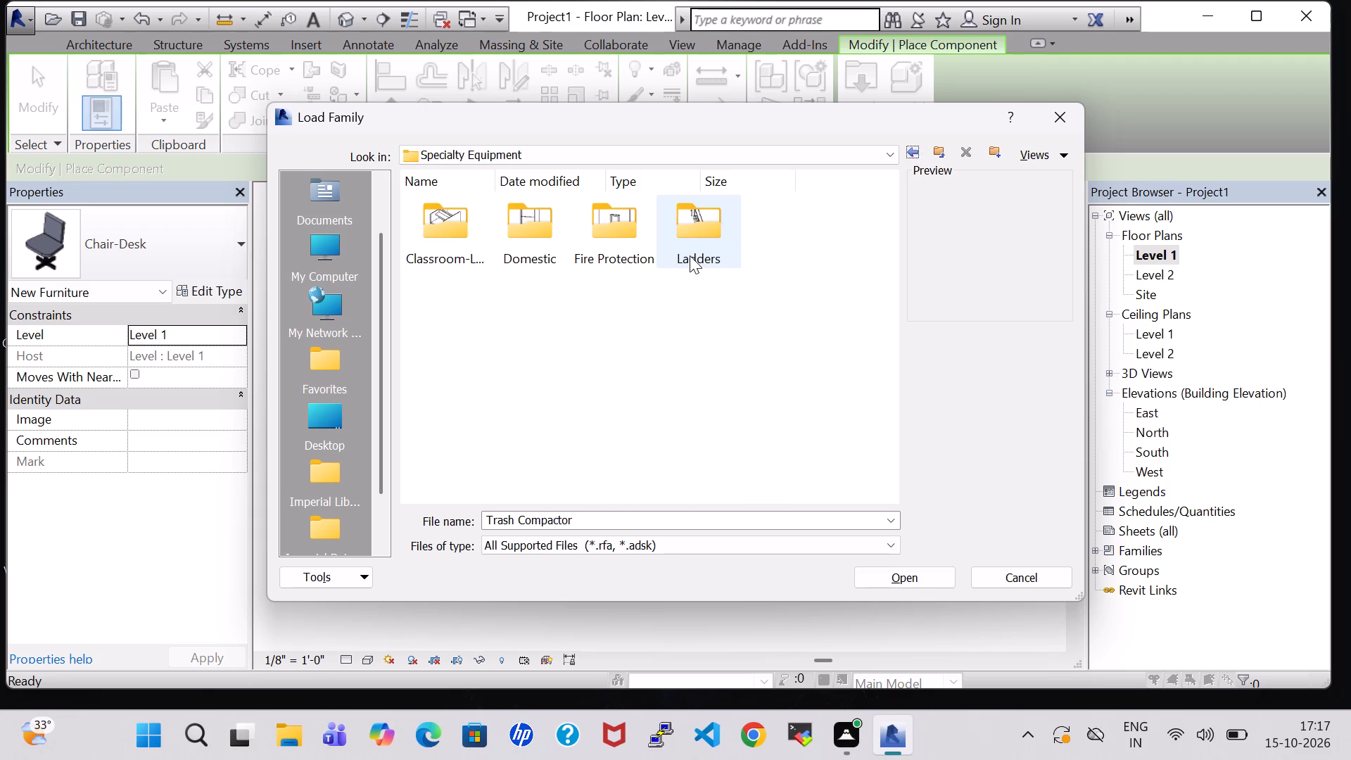
{"action": "left_click", "coordinate": [915, 148]}
{"action": "scroll", "coordinate": [709, 271], "scroll_direction": "down", "scroll_amount": 2}
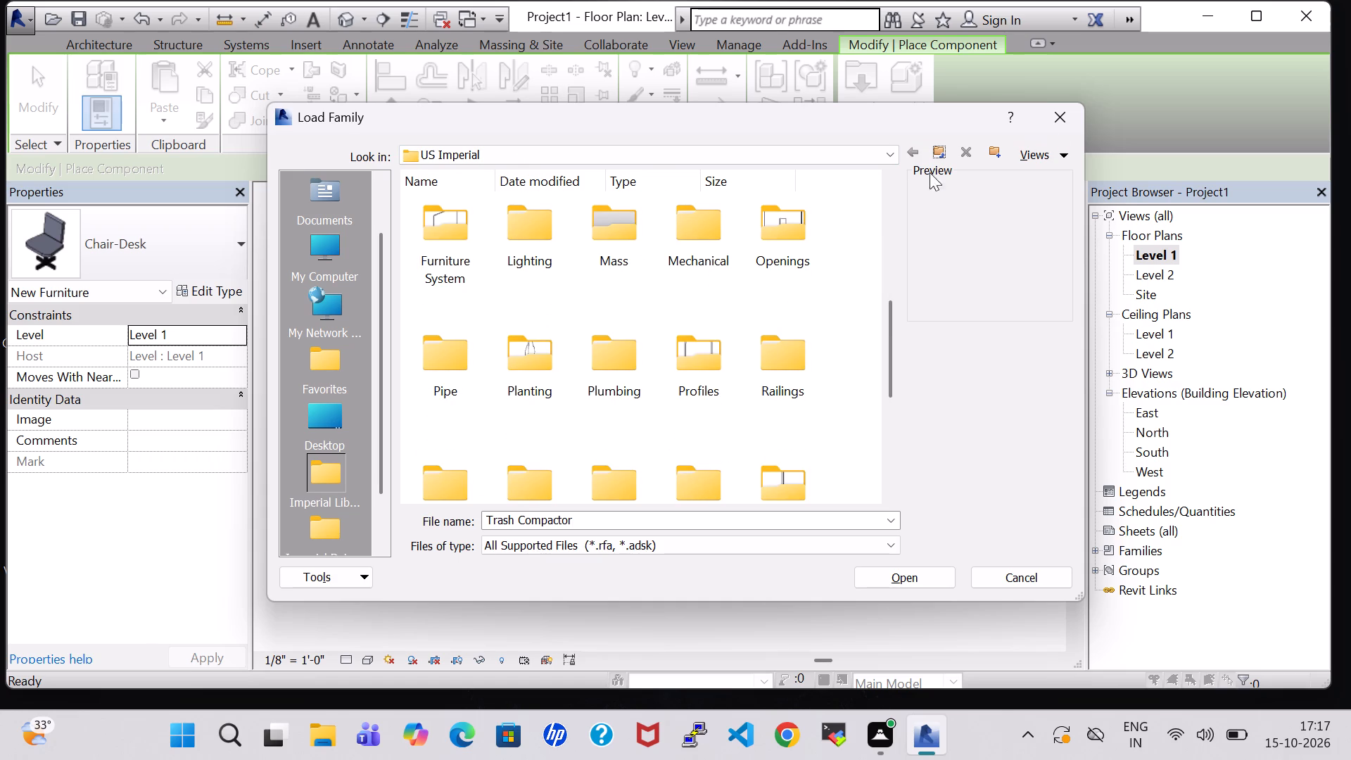
{"action": "scroll", "coordinate": [657, 290], "scroll_direction": "down", "scroll_amount": 1}
{"action": "scroll", "coordinate": [705, 298], "scroll_direction": "up", "scroll_amount": 1}
{"action": "left_click", "coordinate": [1067, 131]}
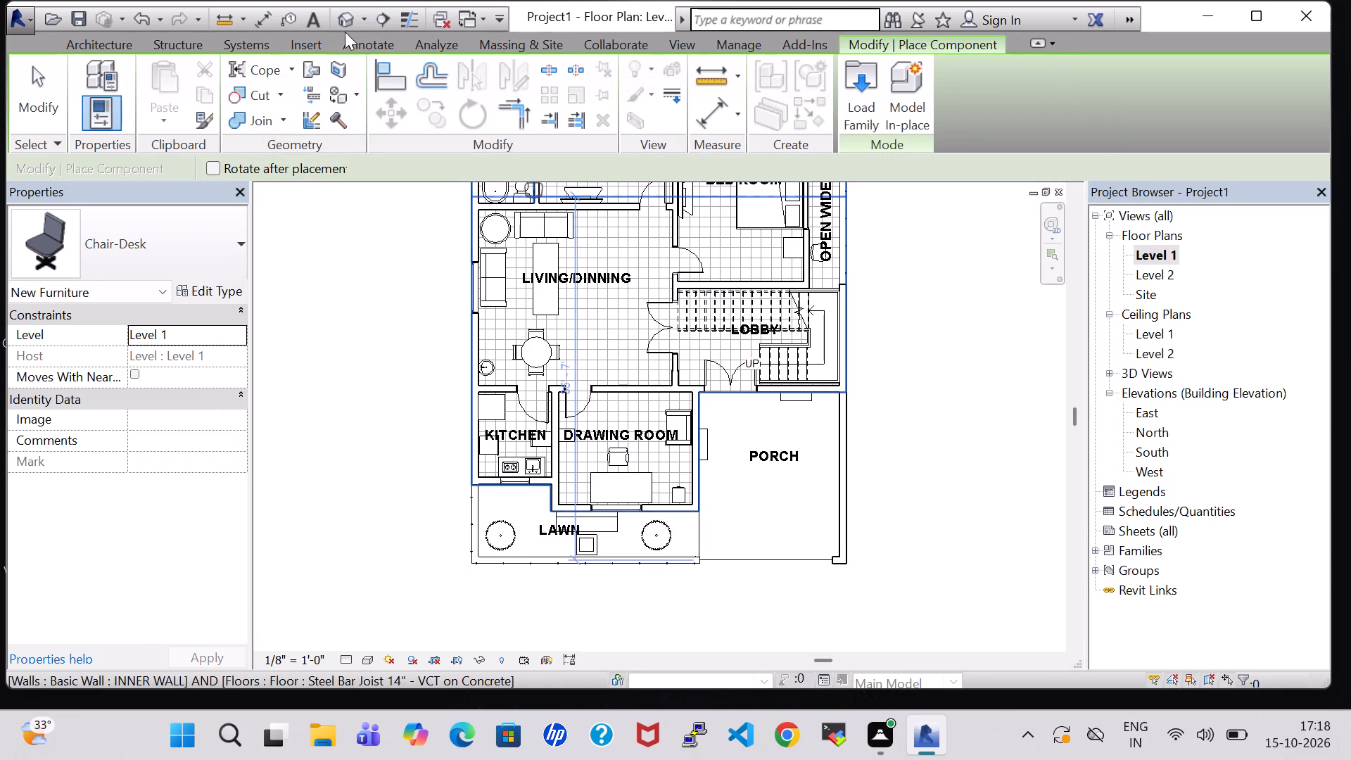
In the 3D view, examine the porch, lobby stair and roof opening from the front, above, right side and back.
{"action": "left_click", "coordinate": [345, 15]}
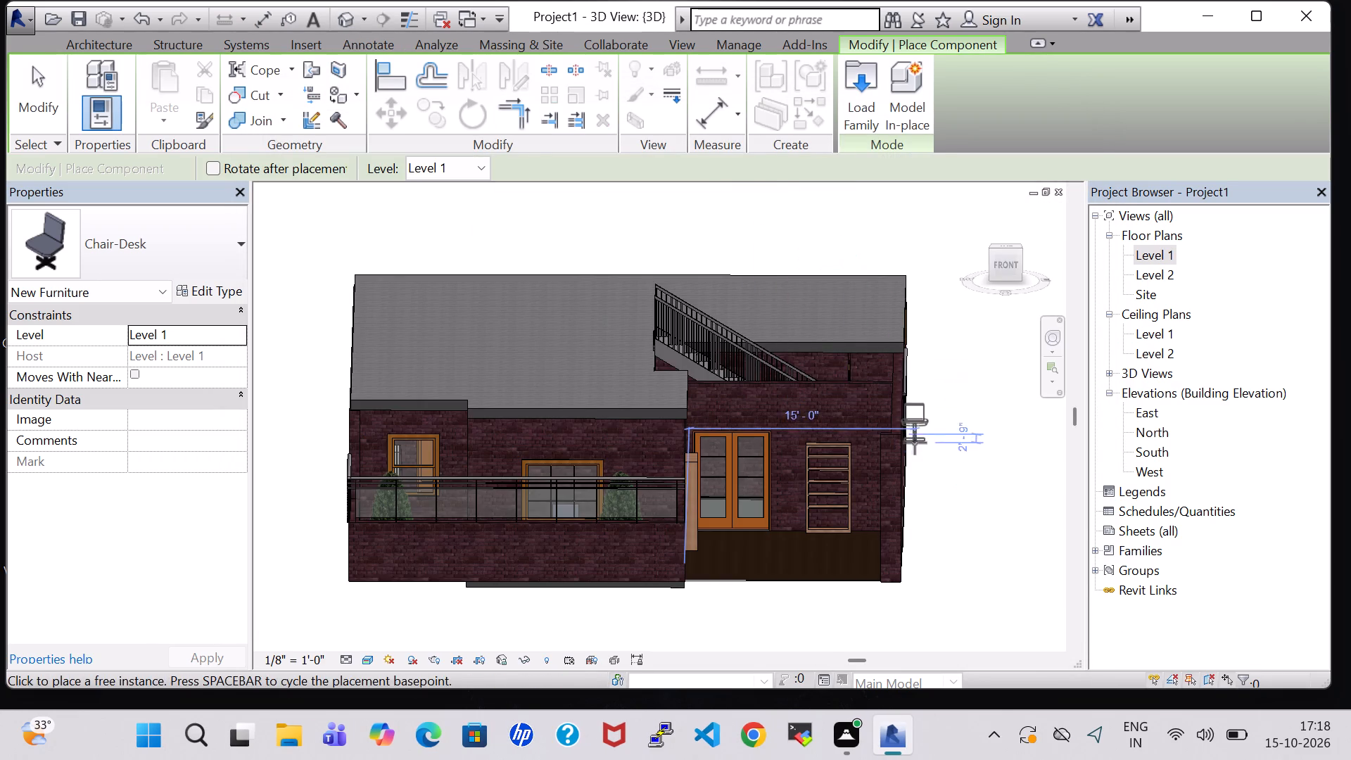
{"action": "key", "text": "Escape"}
{"action": "middle_click_drag", "start_coordinate": [919, 412], "coordinate": [915, 446], "text": "shift"}
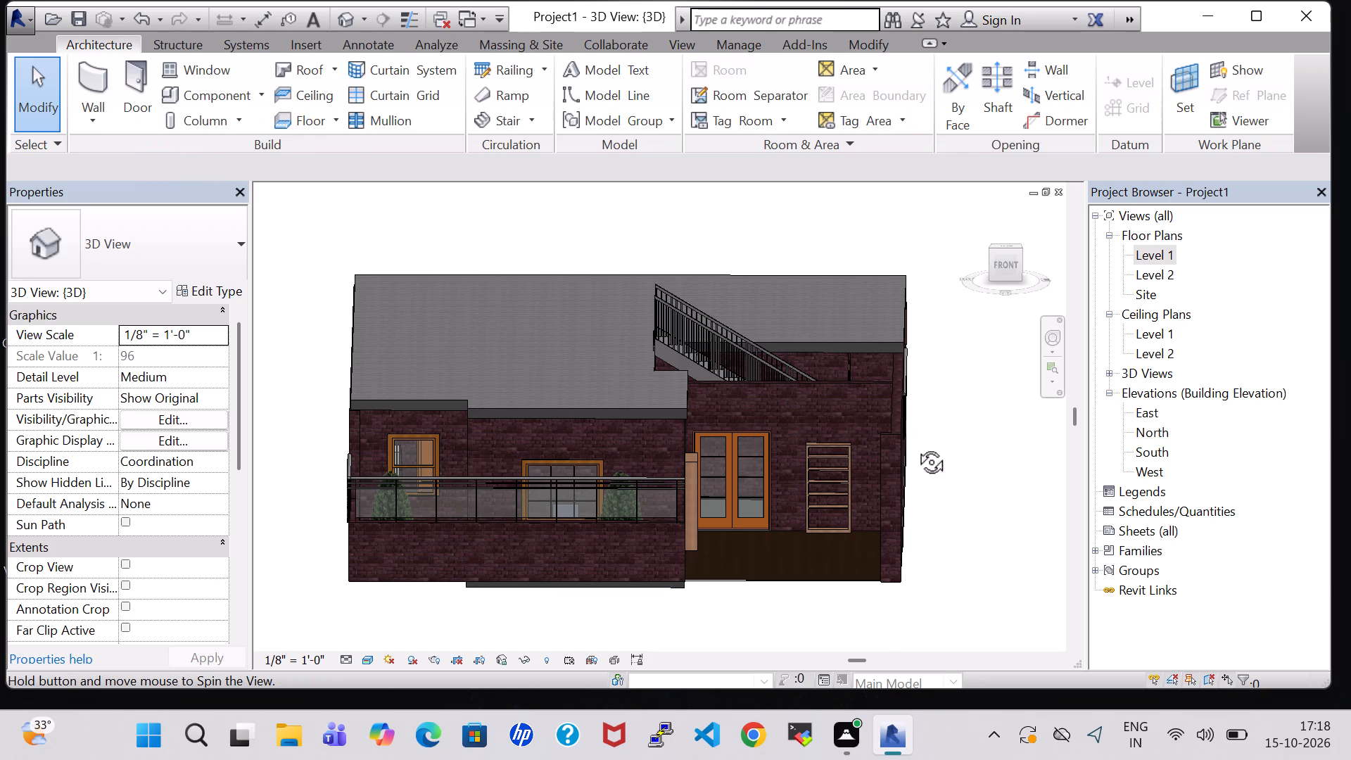
{"action": "middle_click_drag", "start_coordinate": [915, 446], "coordinate": [913, 505], "text": "shift"}
{"action": "middle_click_drag", "start_coordinate": [913, 505], "coordinate": [913, 429]}
{"action": "middle_click_drag", "start_coordinate": [913, 429], "coordinate": [896, 475], "text": "shift"}
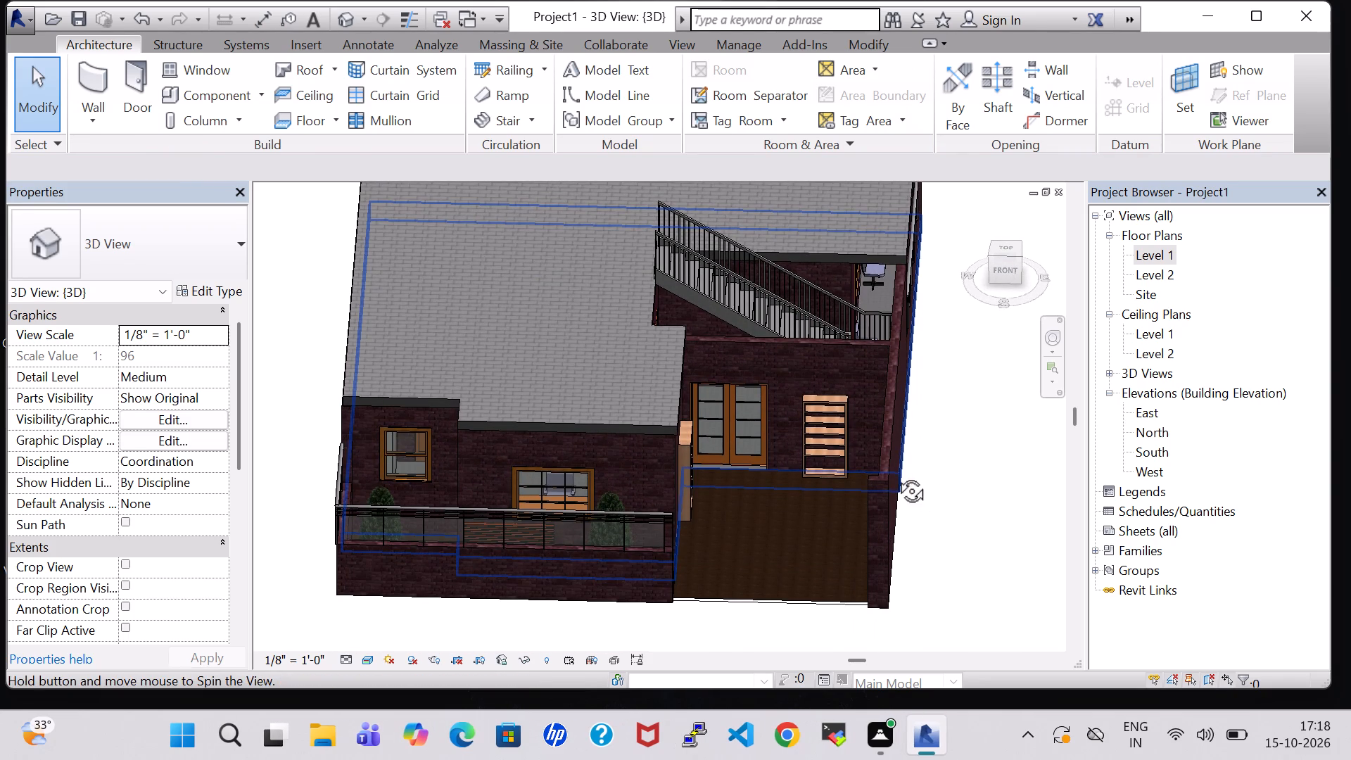
{"action": "middle_click_drag", "start_coordinate": [896, 475], "coordinate": [894, 584], "text": "shift"}
{"action": "middle_click_drag", "start_coordinate": [894, 560], "coordinate": [792, 532], "text": "shift"}
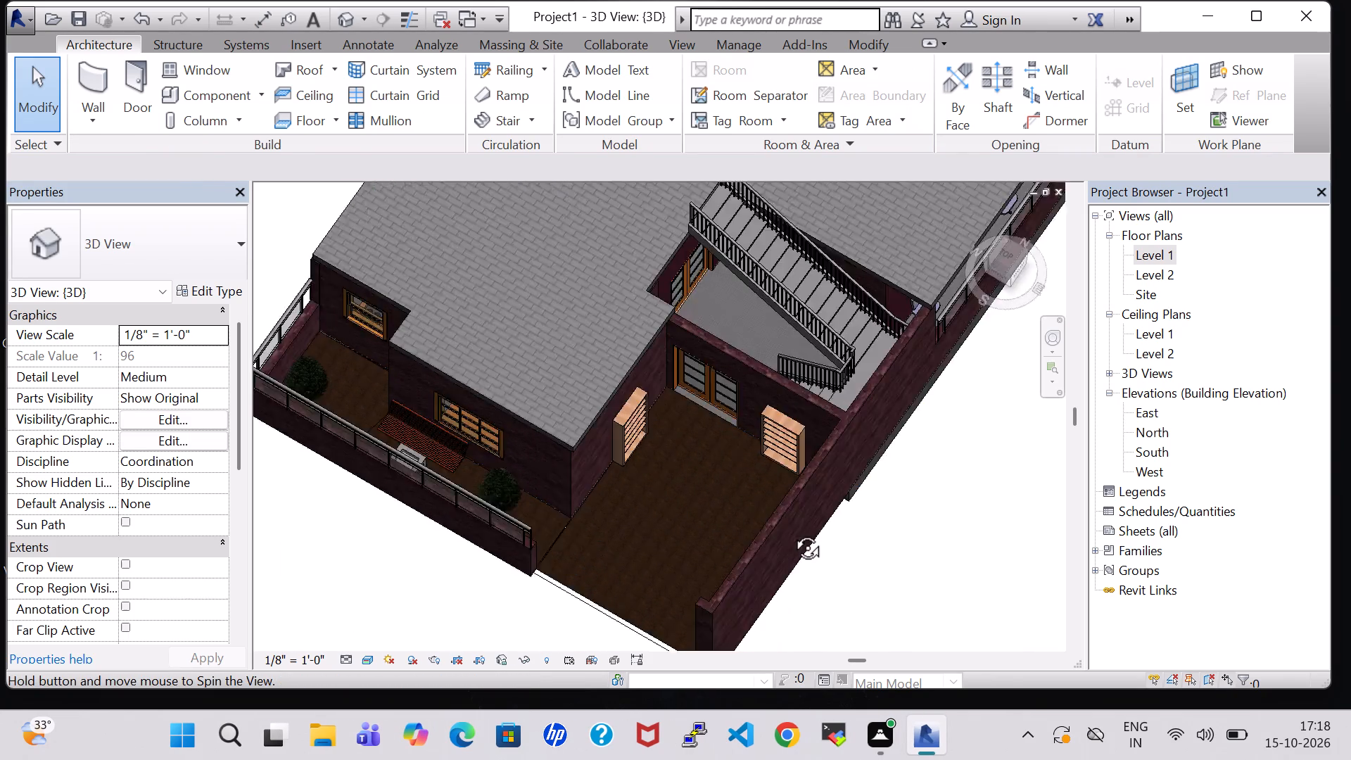
{"action": "middle_click_drag", "start_coordinate": [792, 532], "coordinate": [737, 476], "text": "shift"}
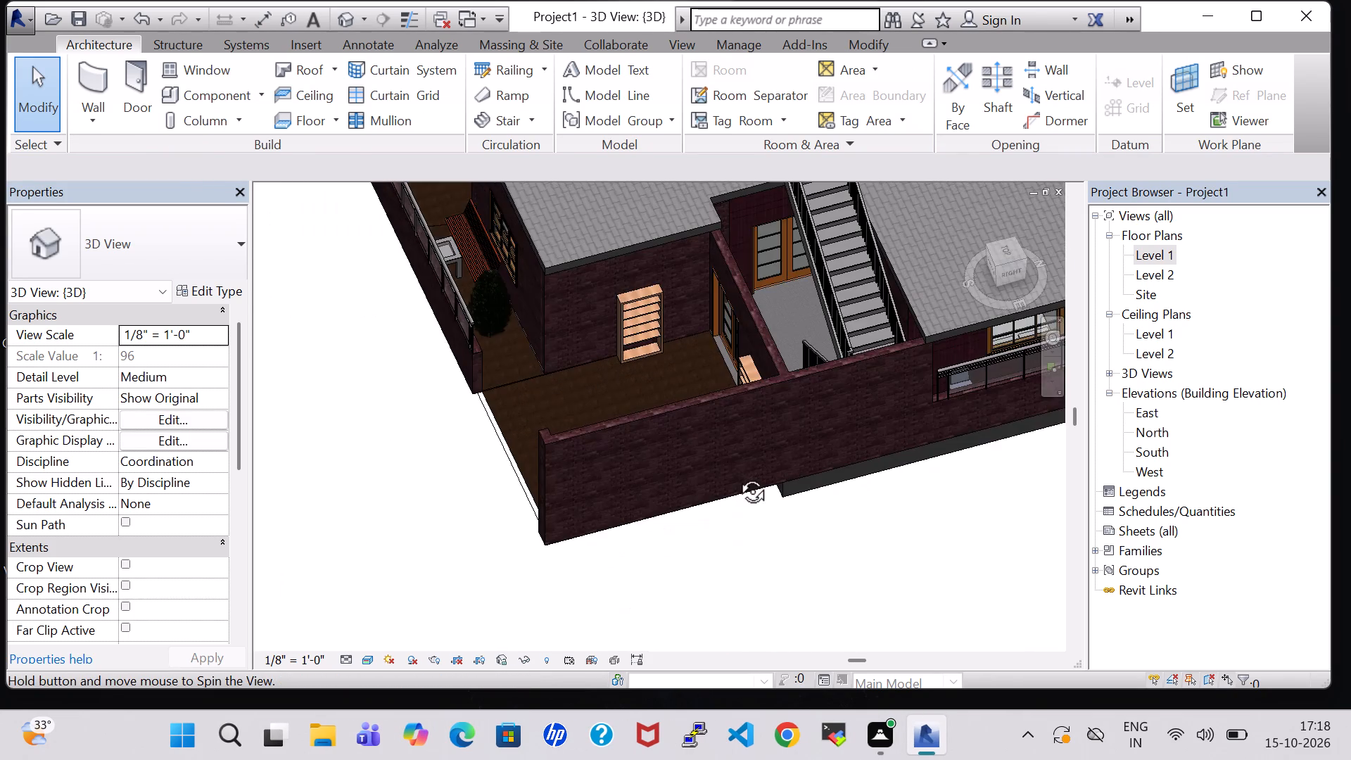
{"action": "middle_click_drag", "start_coordinate": [737, 476], "coordinate": [722, 433], "text": "shift"}
{"action": "middle_click_drag", "start_coordinate": [667, 333], "coordinate": [658, 333], "text": "shift"}
{"action": "middle_click_drag", "start_coordinate": [744, 502], "coordinate": [704, 512], "text": "shift"}
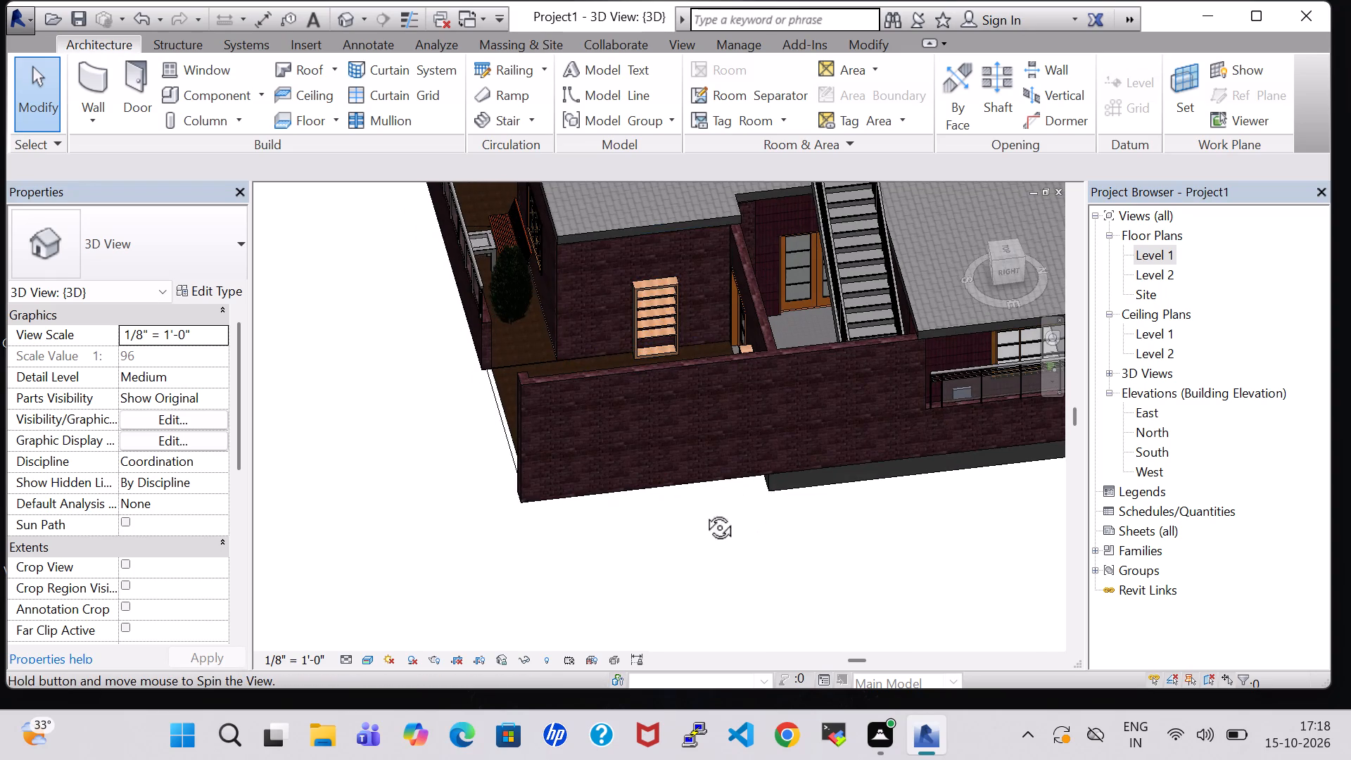
{"action": "middle_click_drag", "start_coordinate": [704, 512], "coordinate": [592, 540], "text": "shift"}
{"action": "middle_click_drag", "start_coordinate": [638, 536], "coordinate": [452, 540]}
{"action": "middle_click_drag", "start_coordinate": [467, 543], "coordinate": [437, 531]}
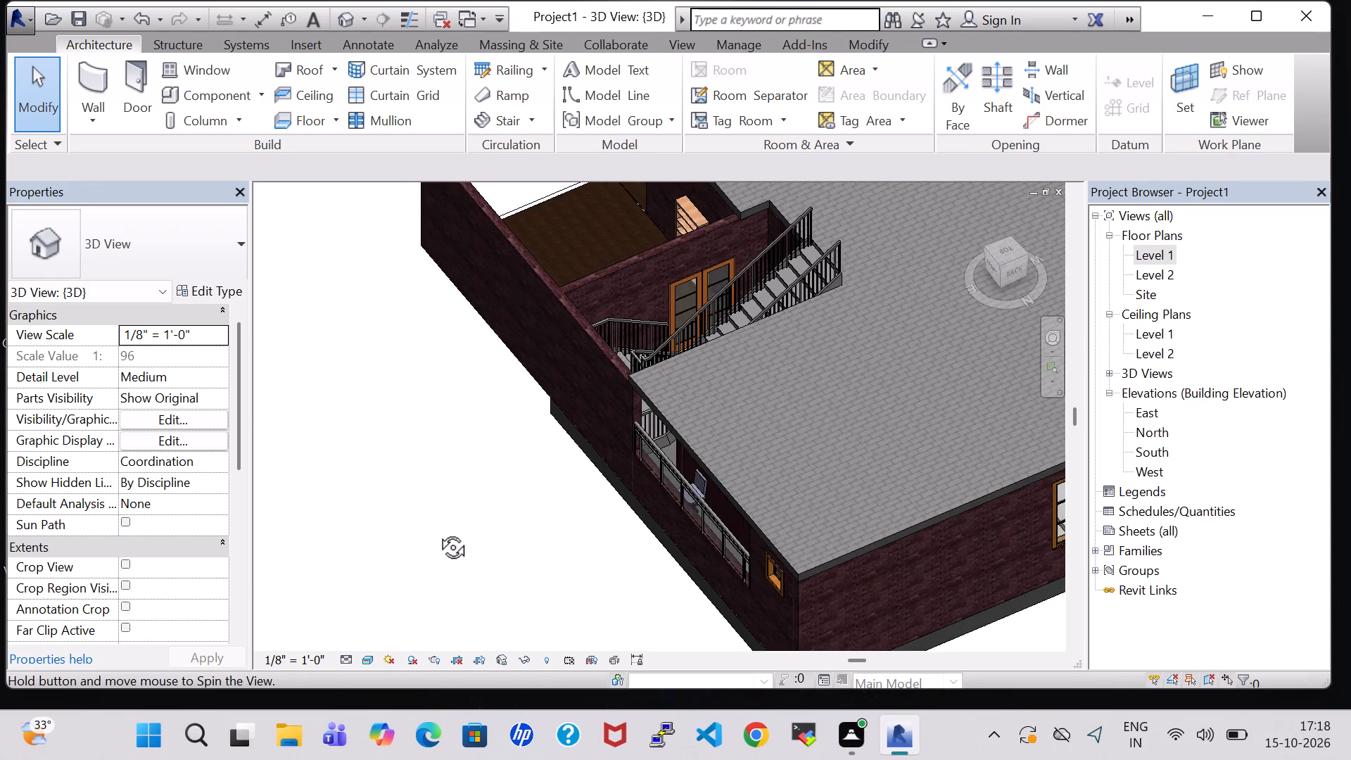
Examine the house's front facade, porch side wall and flat roof in 3D from low and high angles, ending at the front.
{"action": "middle_click_drag", "start_coordinate": [437, 531], "coordinate": [815, 438]}
{"action": "middle_click_drag", "start_coordinate": [815, 438], "coordinate": [837, 348]}
{"action": "middle_click_drag", "start_coordinate": [837, 348], "coordinate": [866, 356]}
{"action": "middle_click_drag", "start_coordinate": [852, 352], "coordinate": [852, 433]}
{"action": "middle_click_drag", "start_coordinate": [852, 433], "coordinate": [801, 372], "text": "shift"}
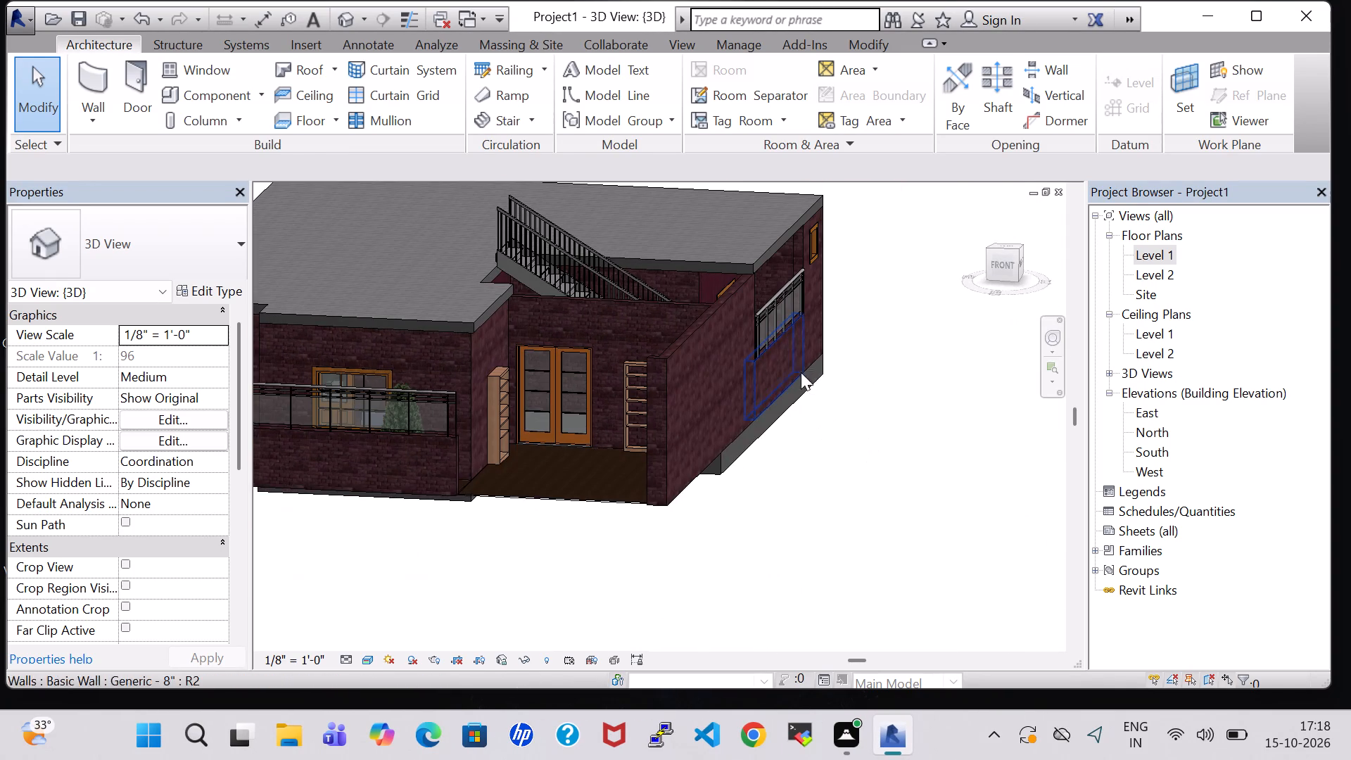
{"action": "middle_click_drag", "start_coordinate": [801, 372], "coordinate": [901, 403]}
{"action": "middle_click_drag", "start_coordinate": [885, 502], "coordinate": [951, 468], "text": "shift"}
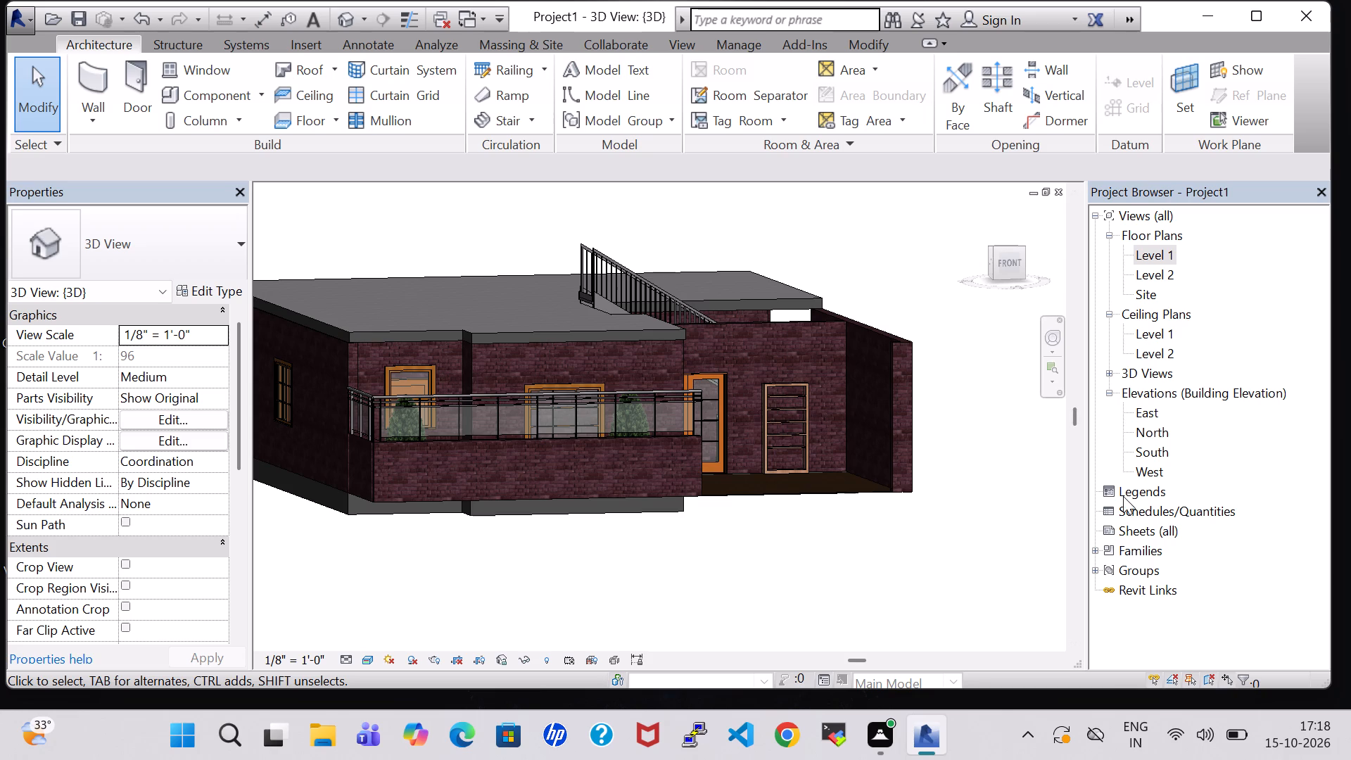
{"action": "middle_click_drag", "start_coordinate": [954, 398], "coordinate": [915, 409], "text": "shift"}
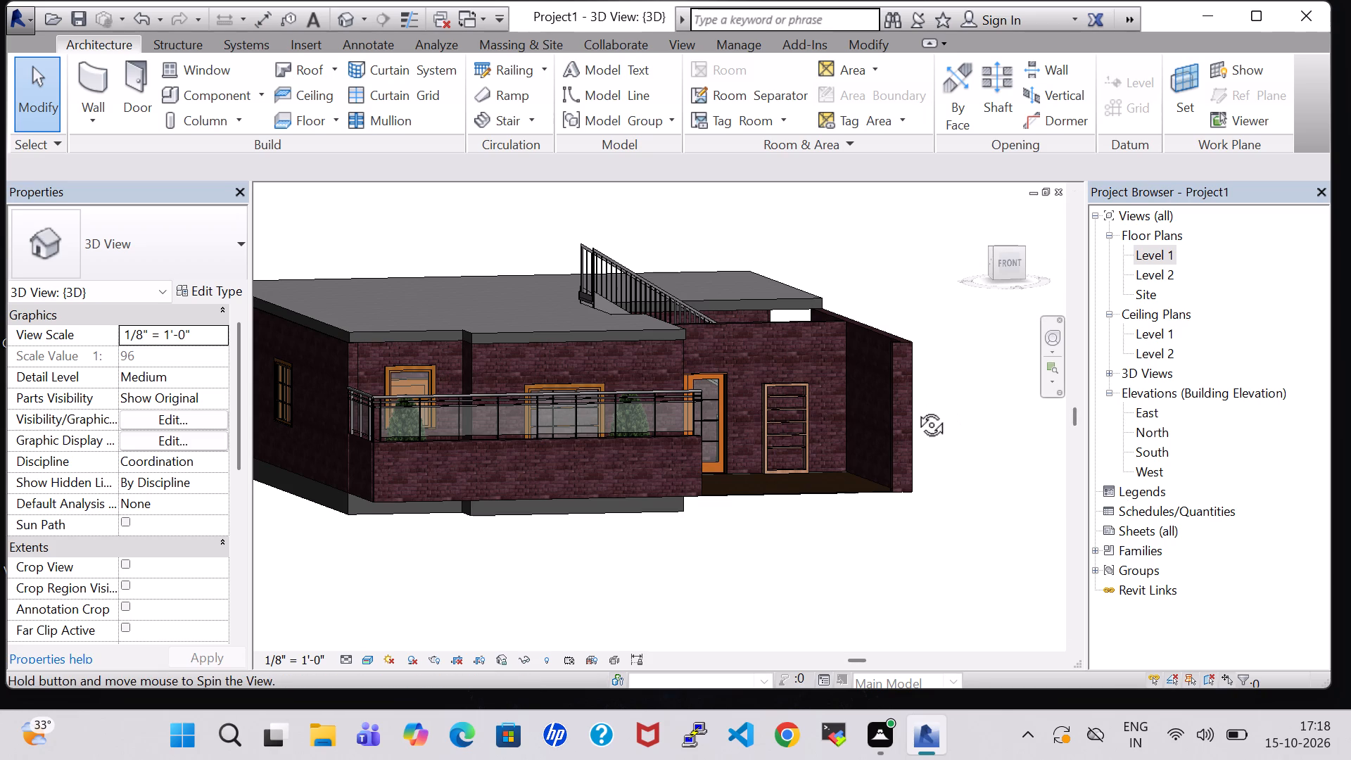
{"action": "middle_click_drag", "start_coordinate": [915, 409], "coordinate": [680, 483], "text": "shift"}
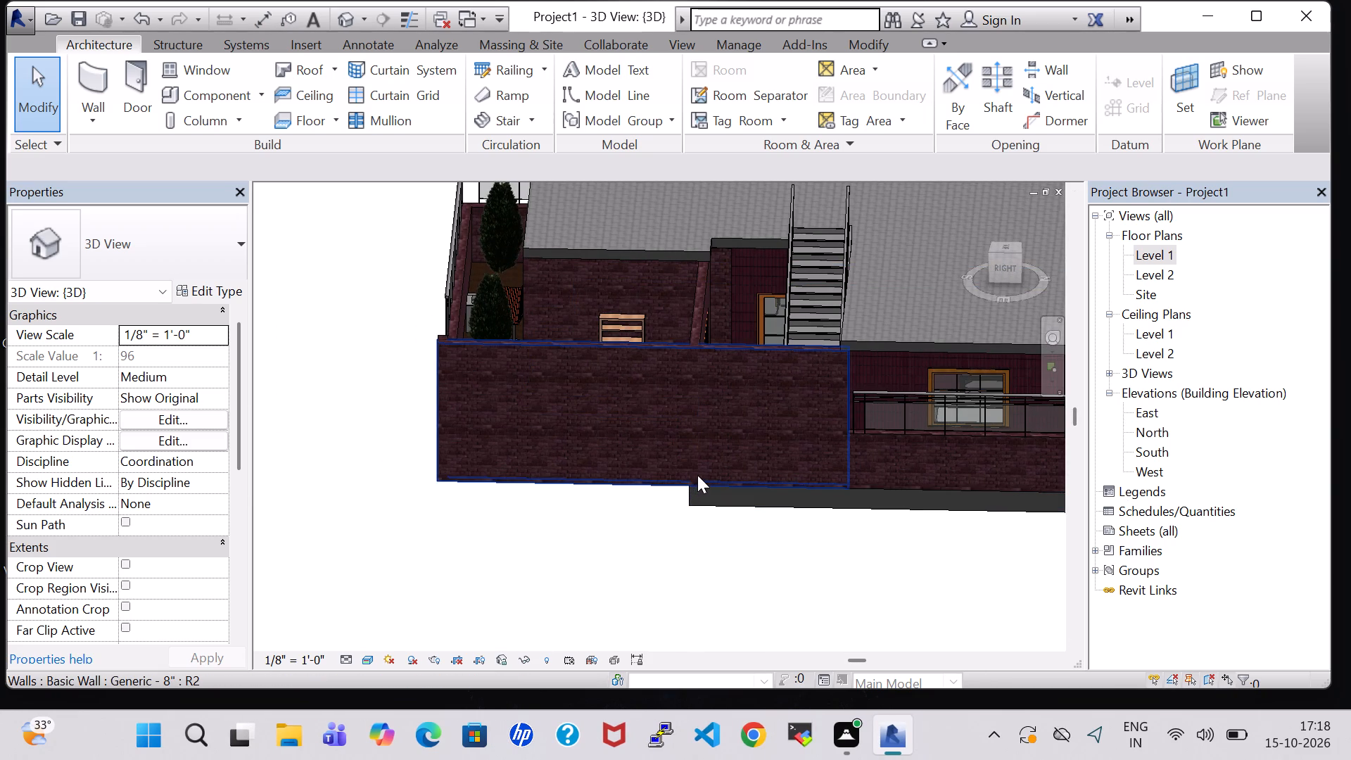
{"action": "middle_click_drag", "start_coordinate": [706, 475], "coordinate": [872, 559], "text": "shift"}
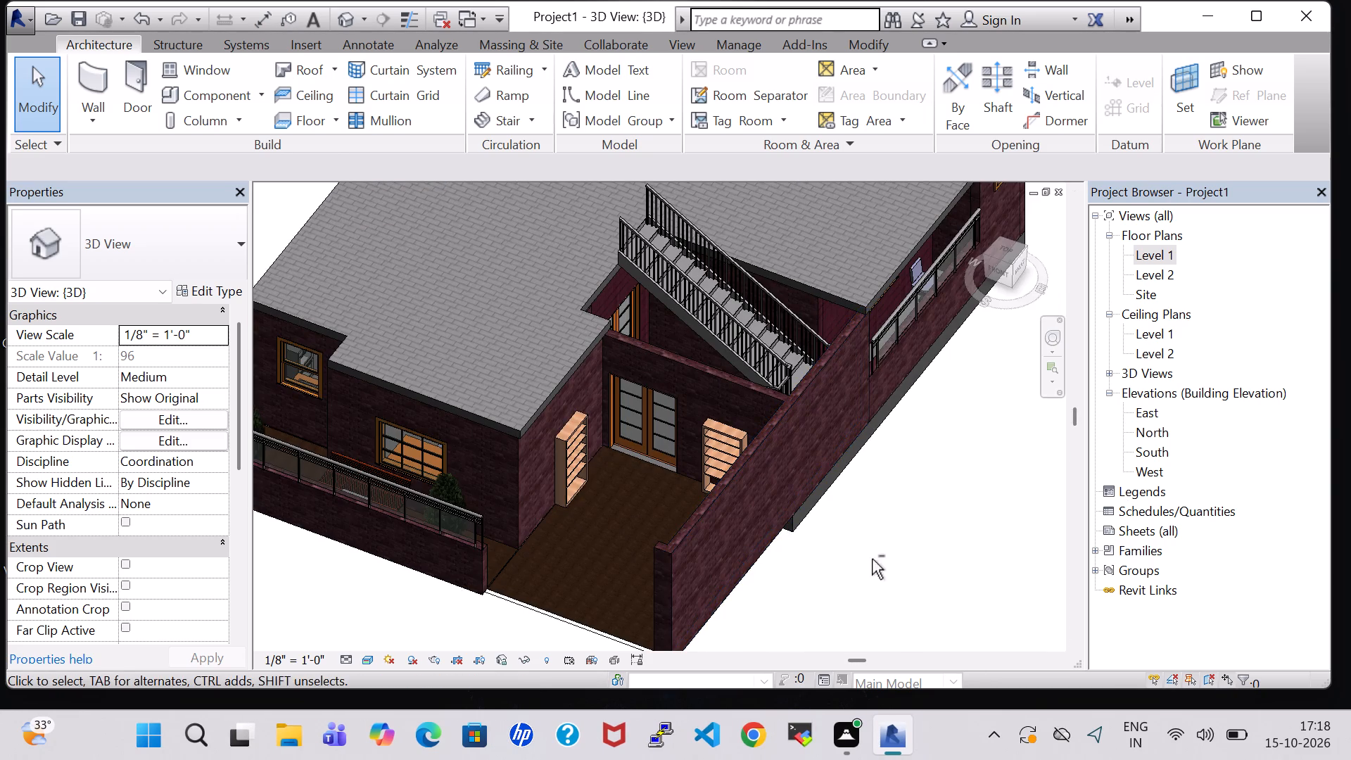
{"action": "middle_click_drag", "start_coordinate": [839, 549], "coordinate": [888, 532], "text": "shift"}
{"action": "middle_click_drag", "start_coordinate": [888, 532], "coordinate": [888, 529], "text": "shift"}
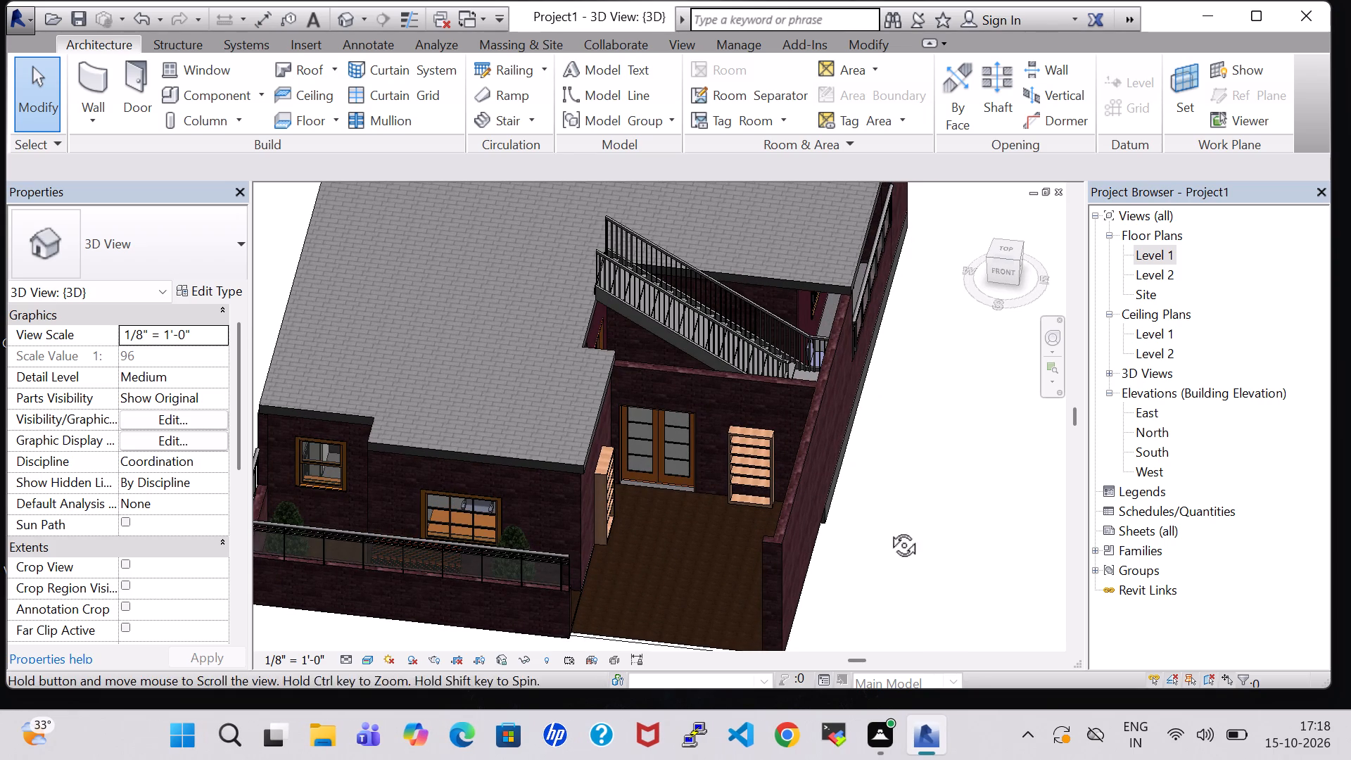
{"action": "middle_click_drag", "start_coordinate": [888, 529], "coordinate": [901, 440], "text": "shift"}
{"action": "middle_click_drag", "start_coordinate": [901, 440], "coordinate": [911, 389]}
{"action": "scroll", "coordinate": [896, 384], "scroll_direction": "down", "scroll_amount": 1}
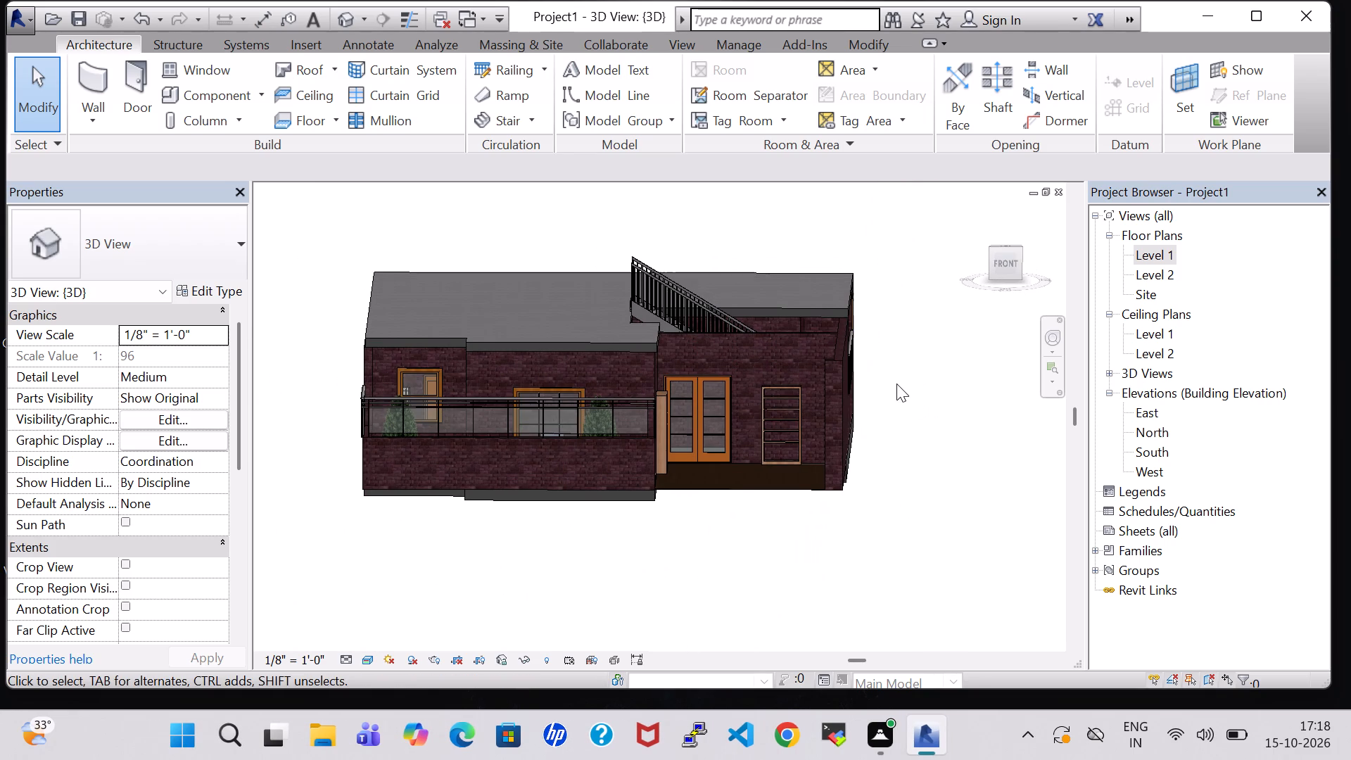
{"action": "middle_click_drag", "start_coordinate": [896, 384], "coordinate": [913, 384]}
Change the flat roof's type to Steel Truss - Insulation on Metal Deck - EPDM.
{"action": "left_click", "coordinate": [521, 333]}
{"action": "left_click", "coordinate": [512, 338]}
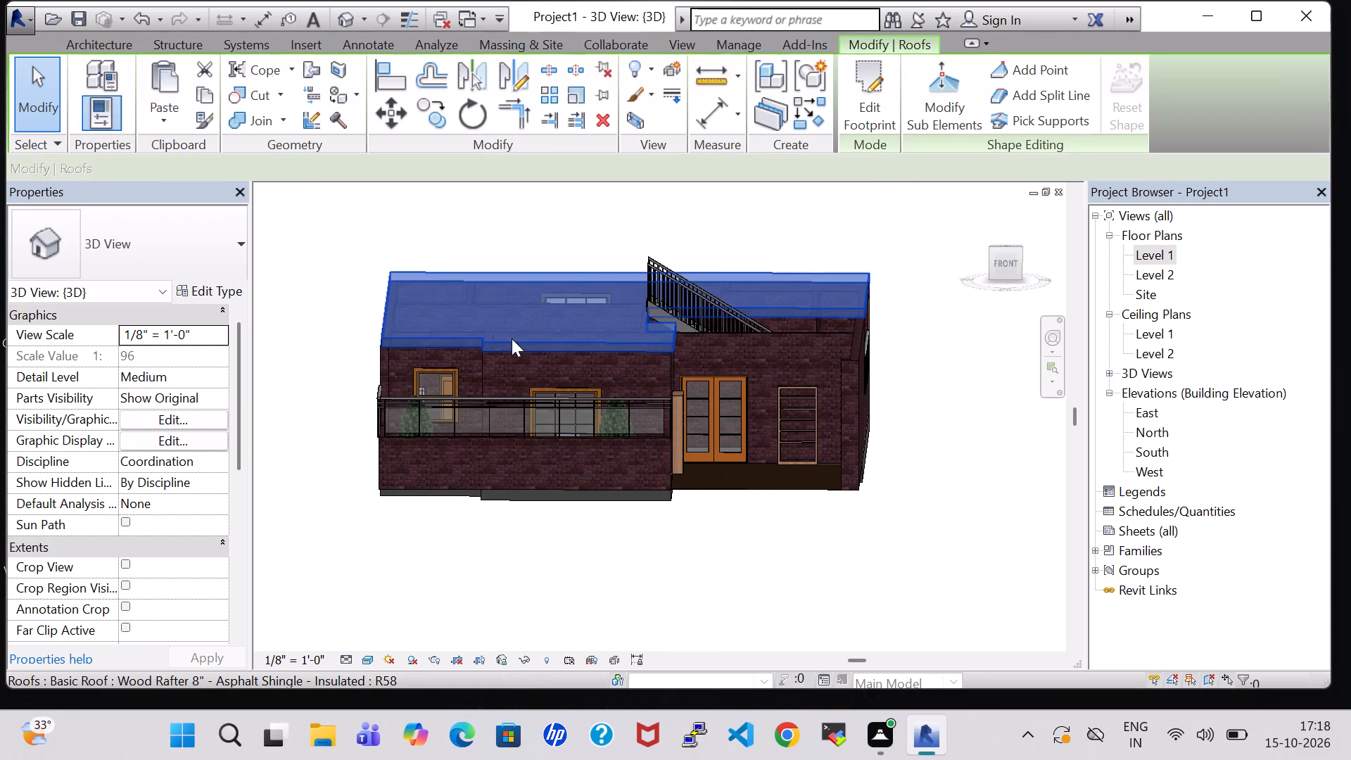
{"action": "left_click", "coordinate": [149, 257]}
{"action": "left_click", "coordinate": [143, 317]}
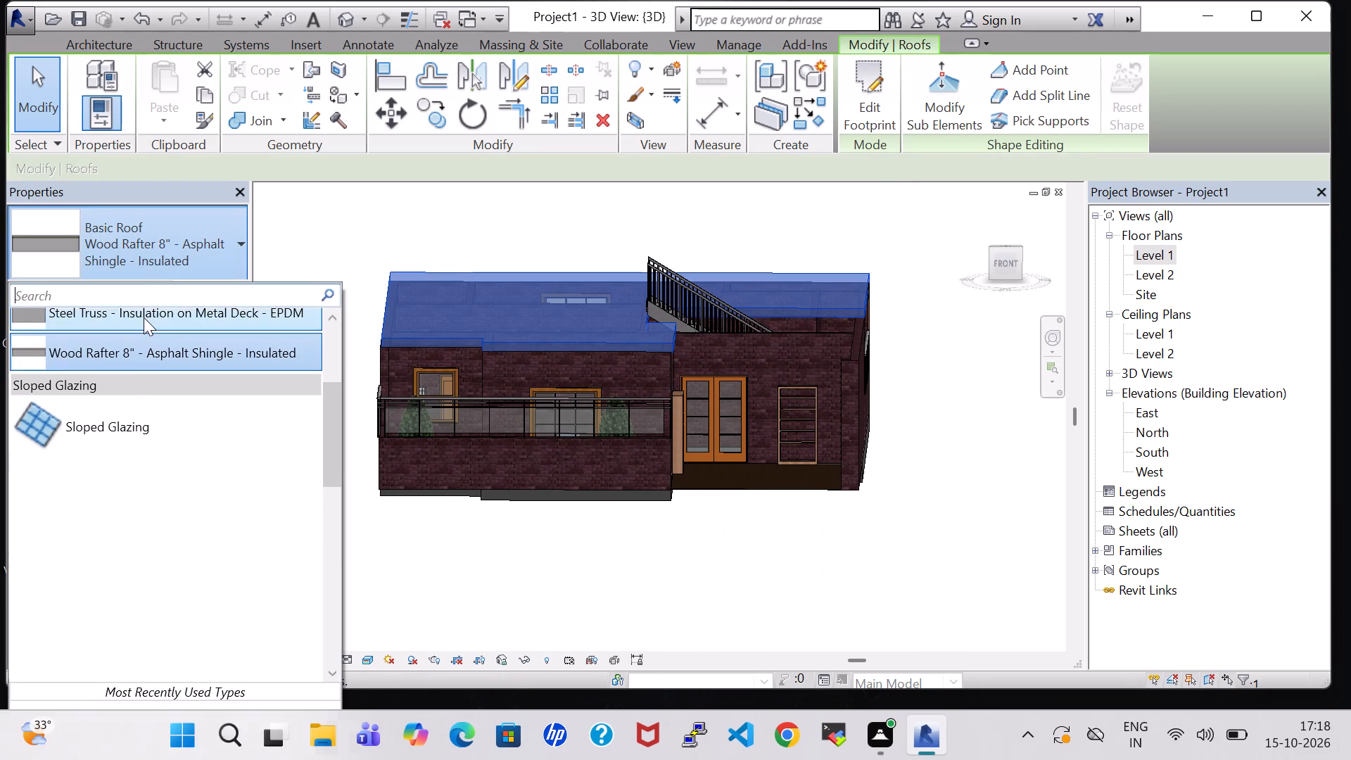
{"action": "left_click", "coordinate": [435, 564]}
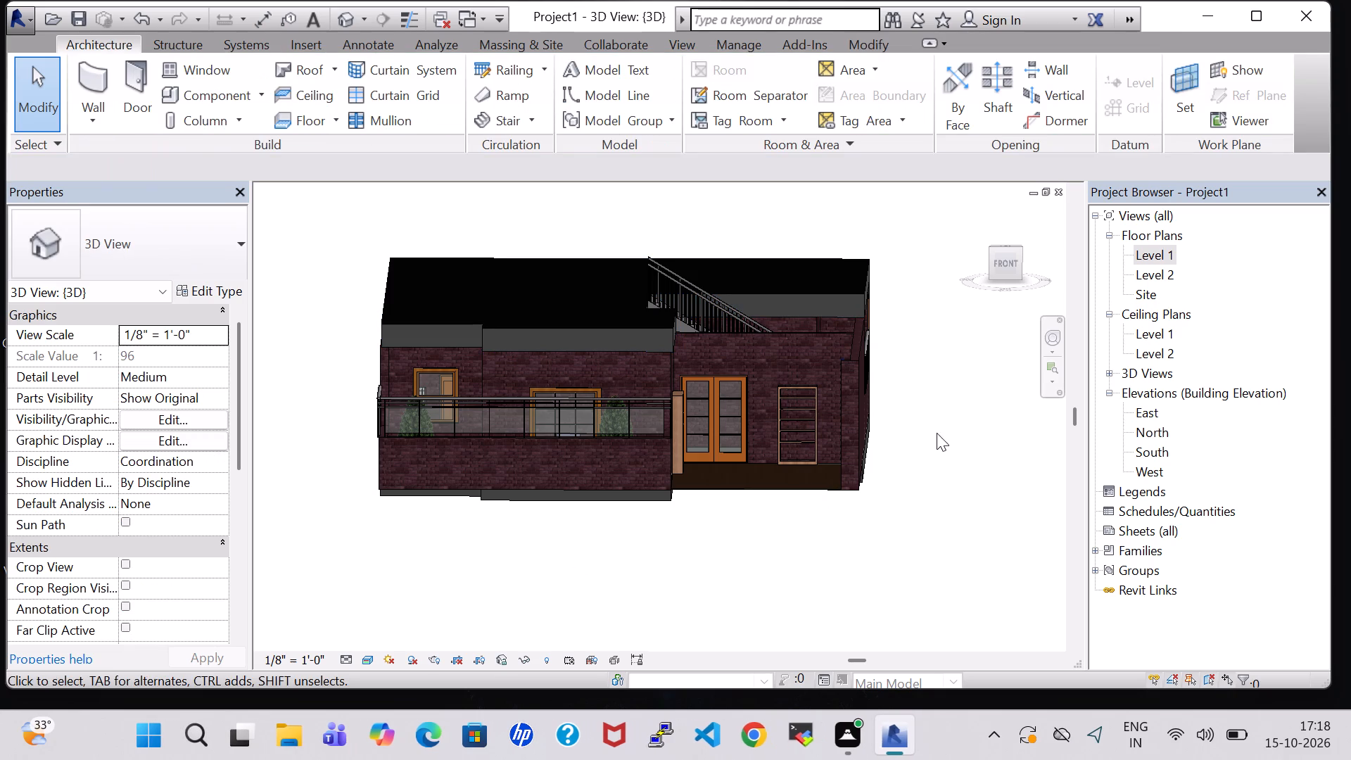
Examine the front of the house with its new roof type from low and high angles in the 3D view.
{"action": "middle_click_drag", "start_coordinate": [937, 412], "coordinate": [932, 441], "text": "shift"}
{"action": "middle_click_drag", "start_coordinate": [887, 526], "coordinate": [881, 455], "text": "shift"}
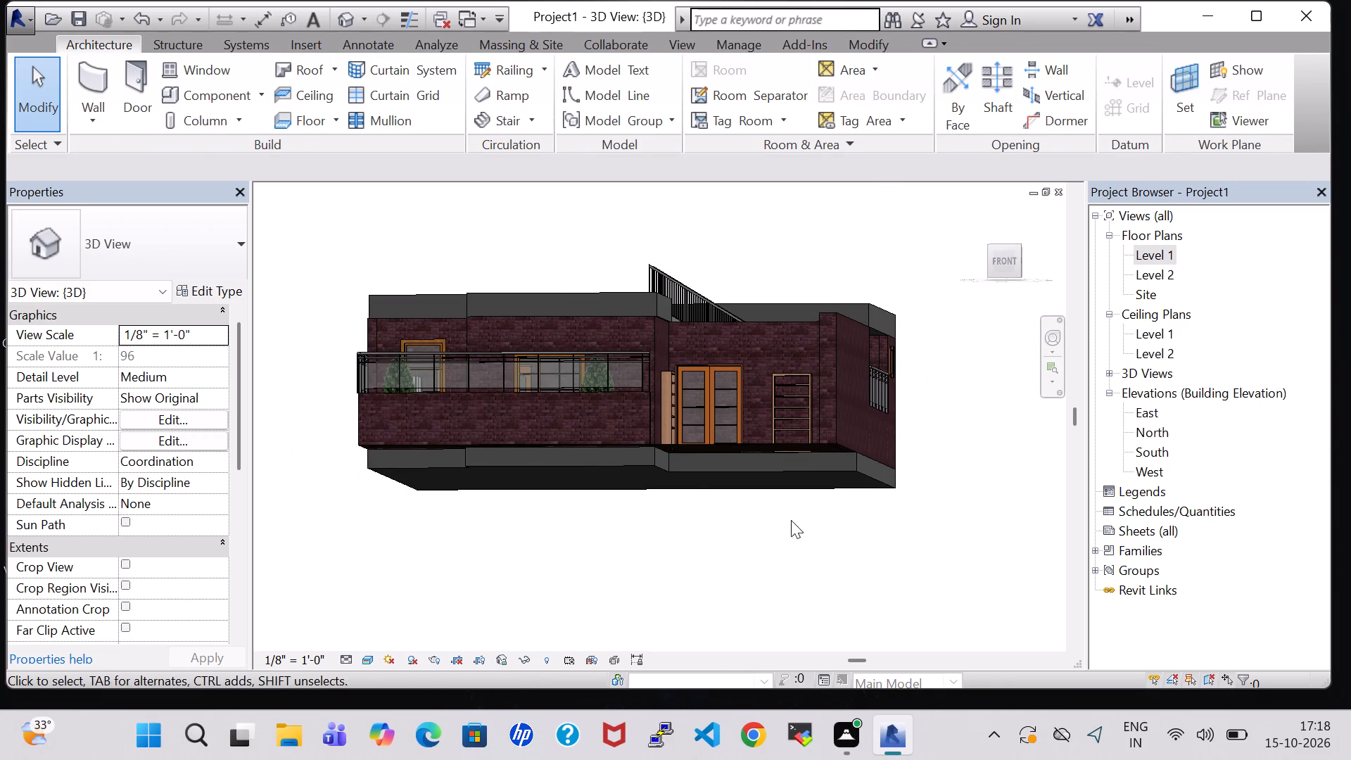
{"action": "middle_click_drag", "start_coordinate": [791, 520], "coordinate": [818, 585], "text": "shift"}
{"action": "middle_click_drag", "start_coordinate": [889, 402], "coordinate": [858, 486]}
{"action": "middle_click_drag", "start_coordinate": [931, 461], "coordinate": [911, 435], "text": "shift"}
{"action": "middle_click_drag", "start_coordinate": [892, 444], "coordinate": [913, 409]}
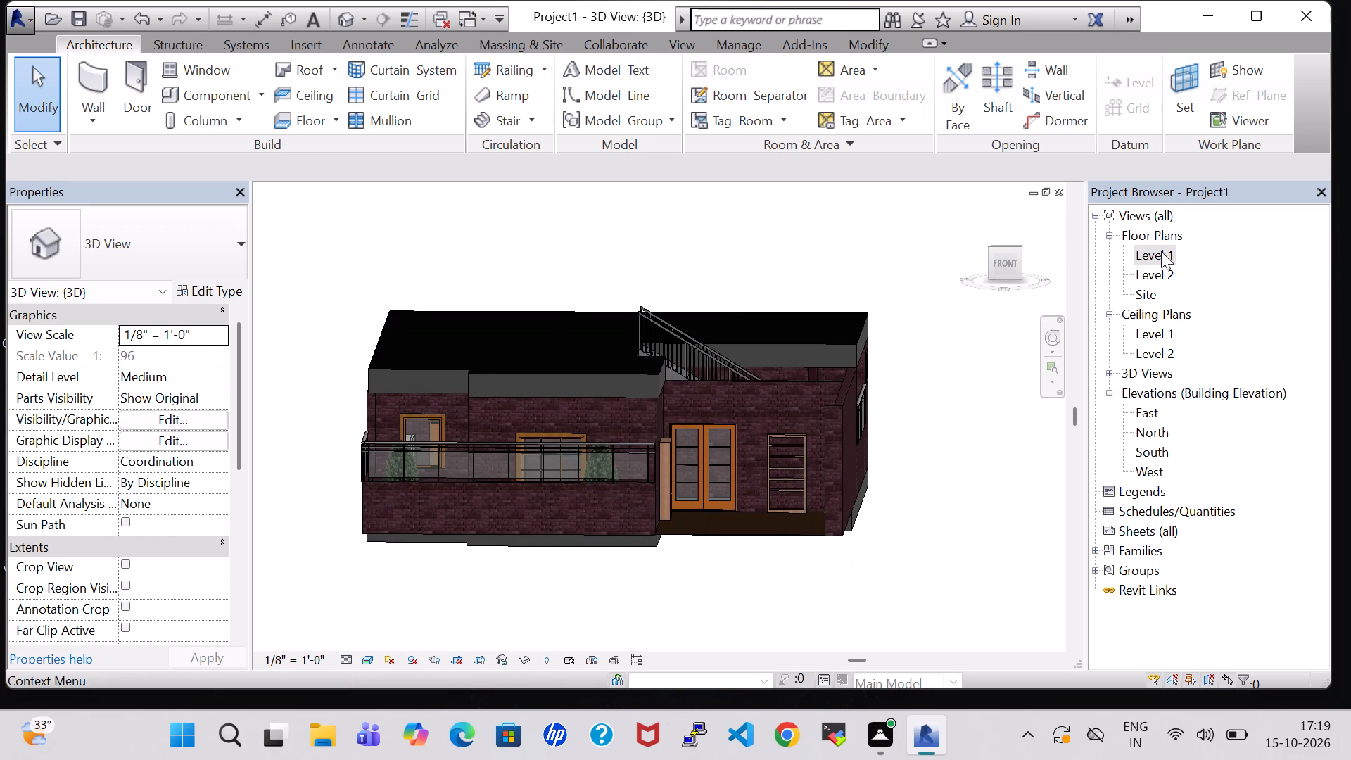
Open the Level 1 floor plan with the whole house in view.
{"action": "double_click", "coordinate": [1161, 251]}
{"action": "scroll", "coordinate": [763, 329], "scroll_direction": "down", "scroll_amount": 3}
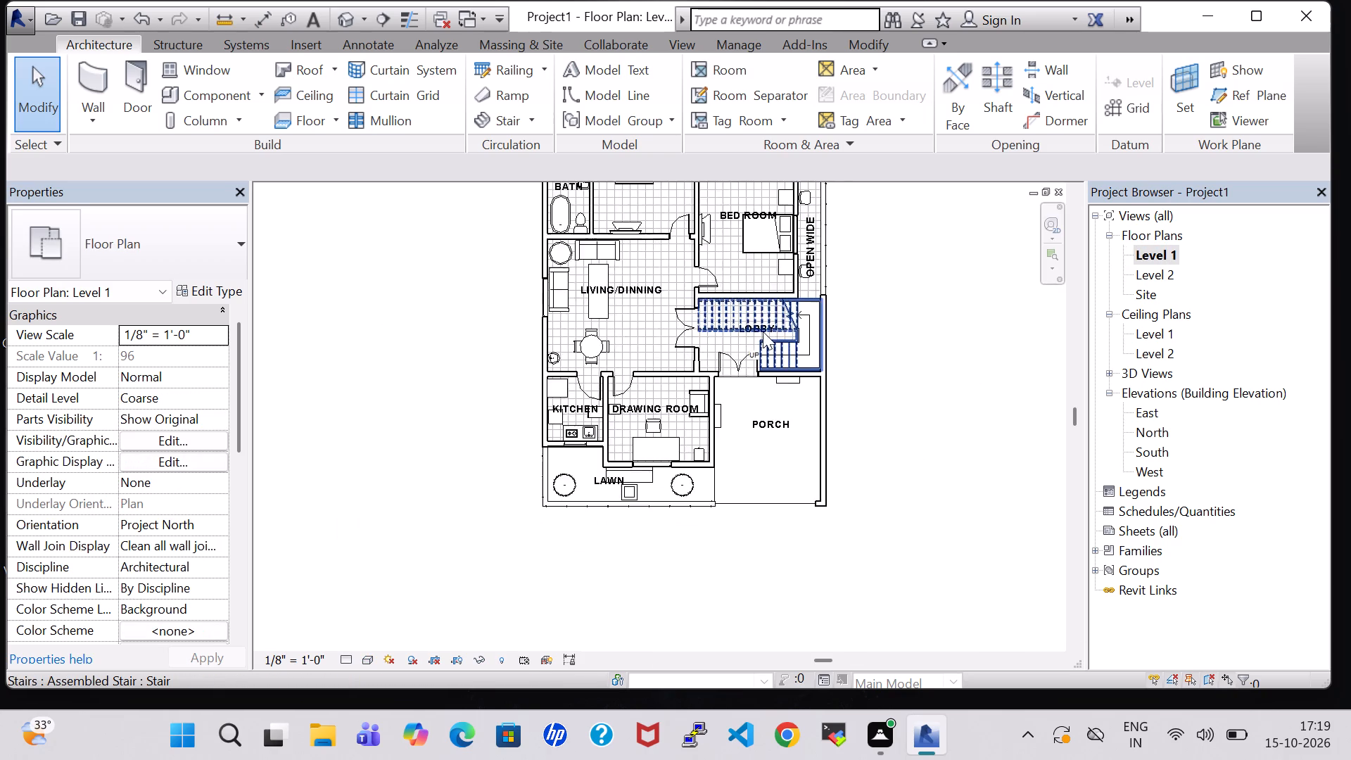
{"action": "scroll", "coordinate": [763, 331], "scroll_direction": "down", "scroll_amount": 1}
{"action": "middle_click_drag", "start_coordinate": [883, 279], "coordinate": [837, 348]}
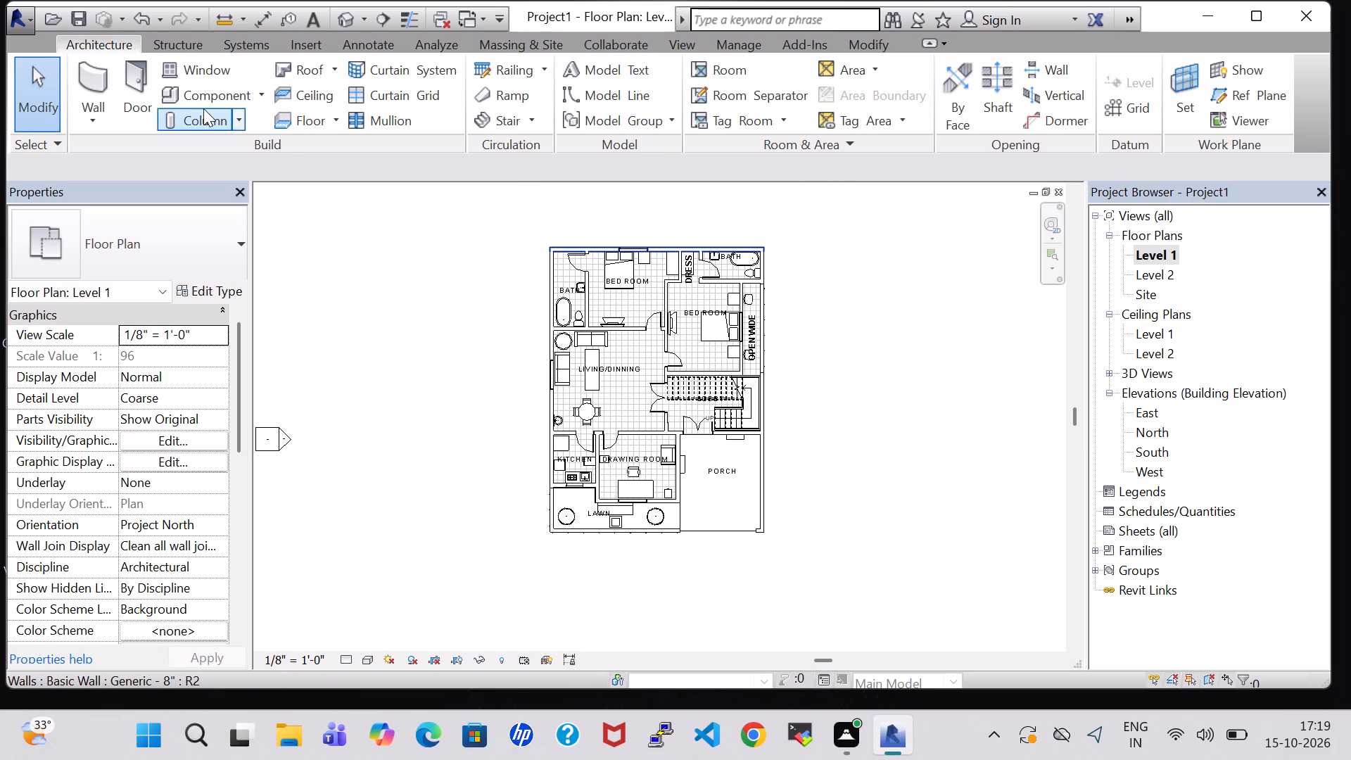
Start placing a component, look through the Furniture family folder, and leave the library without loading anything.
{"action": "left_click", "coordinate": [201, 91]}
{"action": "left_click", "coordinate": [891, 92]}
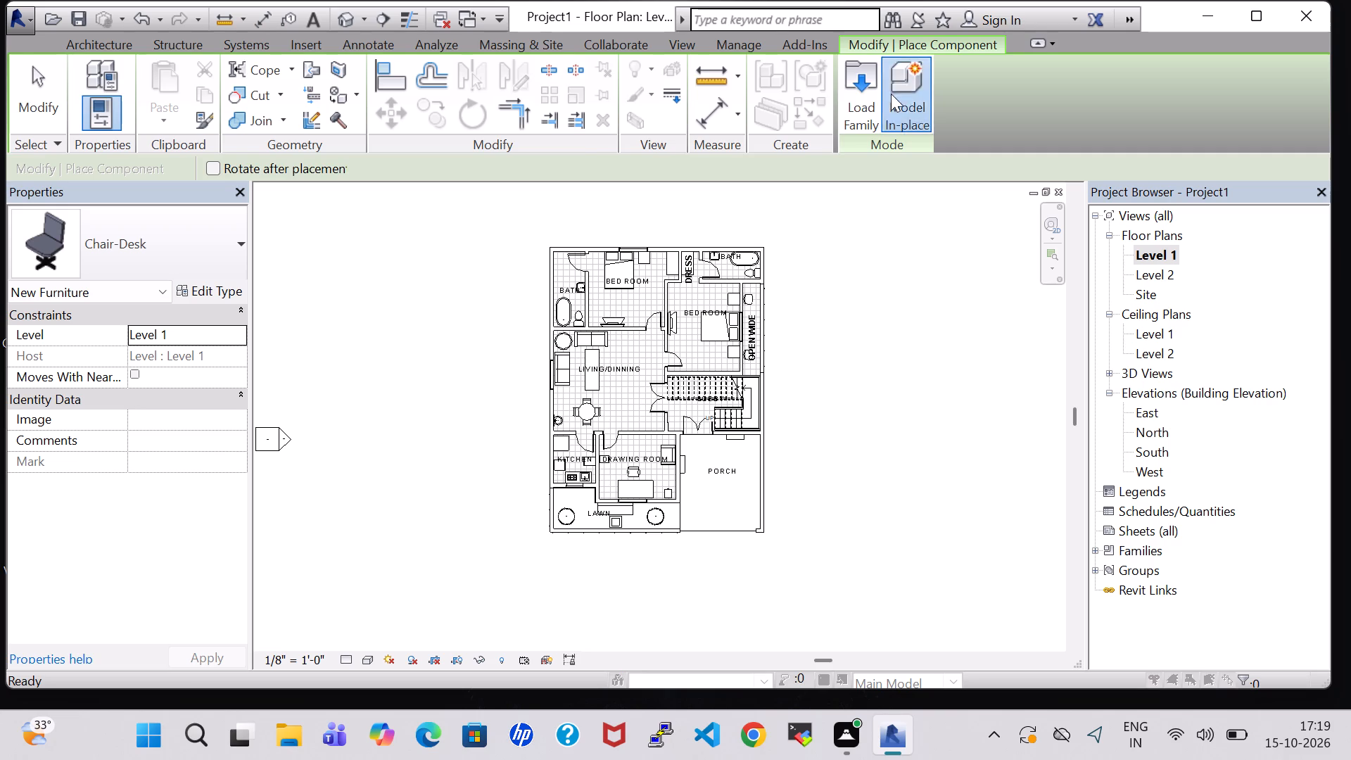
{"action": "left_click", "coordinate": [826, 94]}
{"action": "left_click", "coordinate": [864, 95]}
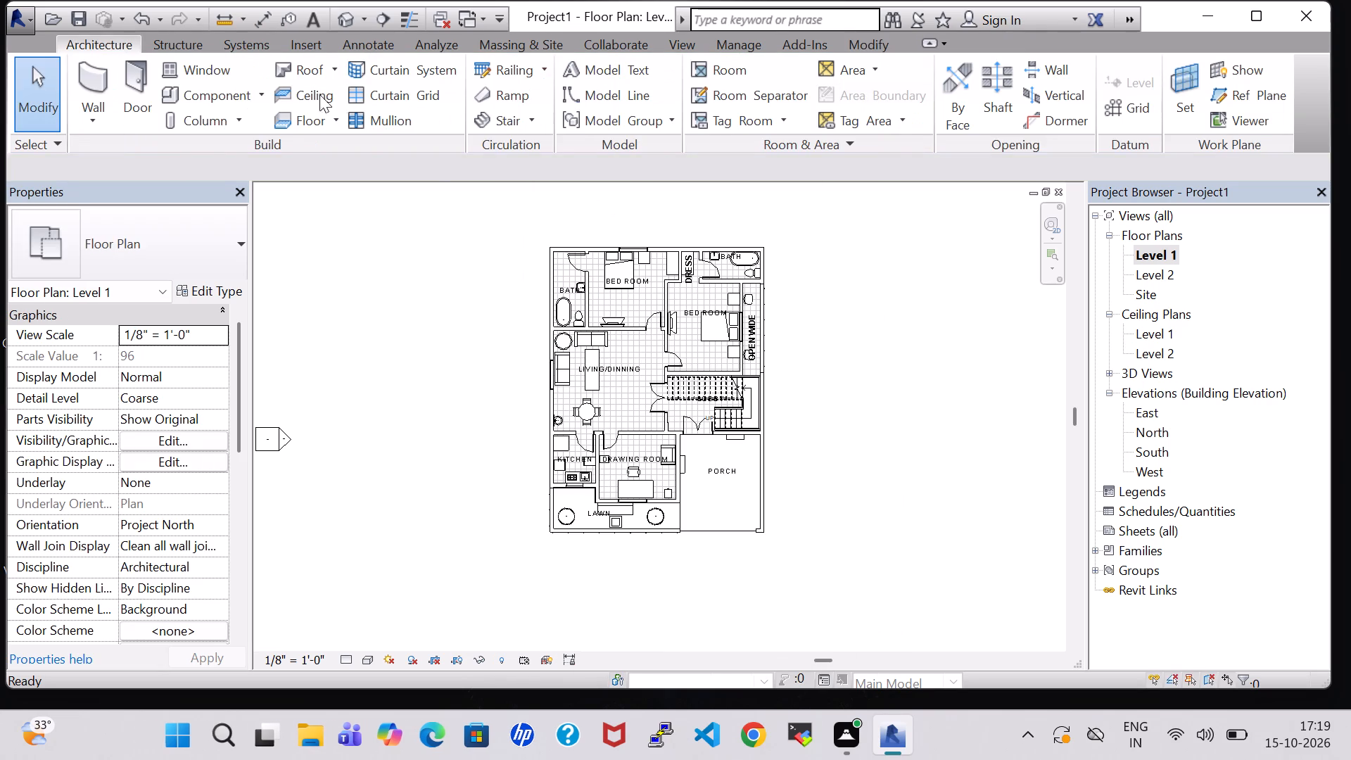
{"action": "left_click", "coordinate": [222, 96]}
{"action": "left_click", "coordinate": [868, 117]}
{"action": "scroll", "coordinate": [722, 338], "scroll_direction": "up", "scroll_amount": 1}
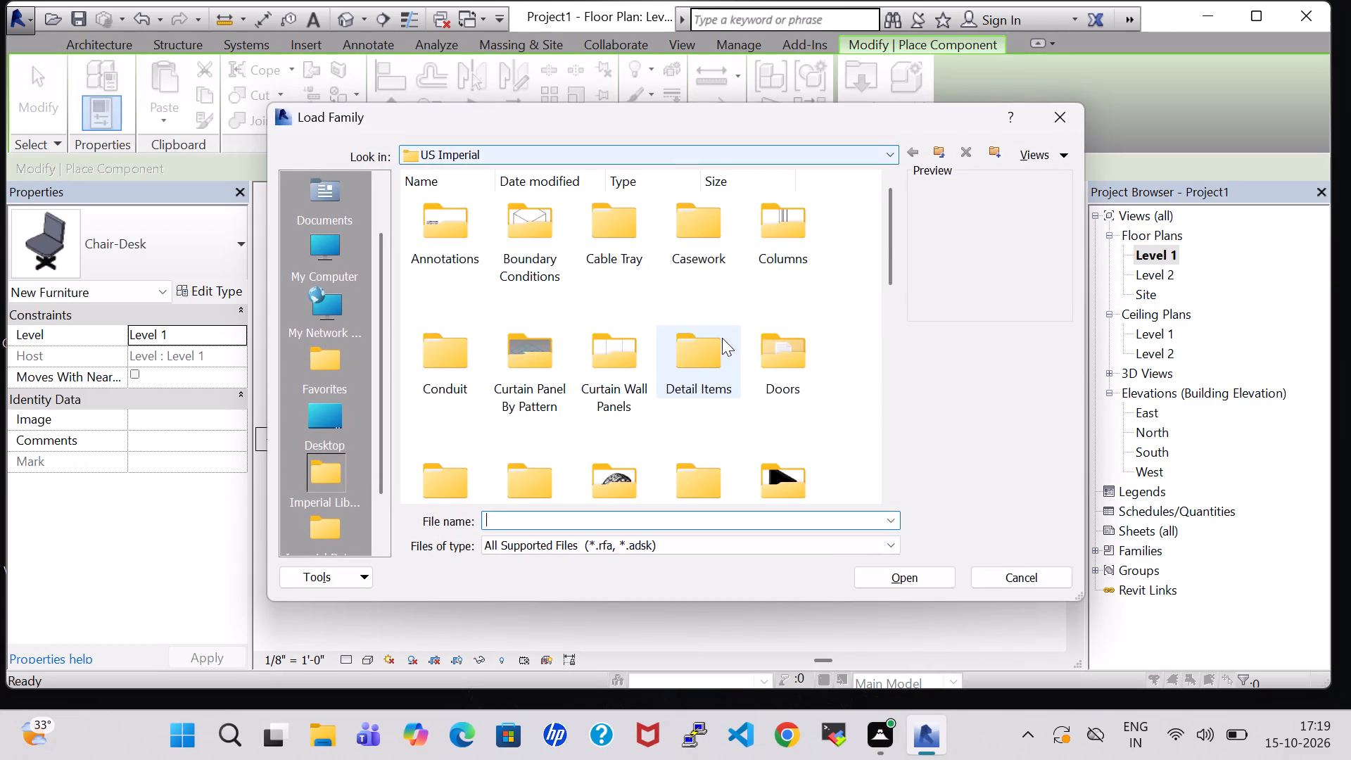
{"action": "scroll", "coordinate": [722, 338], "scroll_direction": "down", "scroll_amount": 1}
{"action": "double_click", "coordinate": [777, 269]}
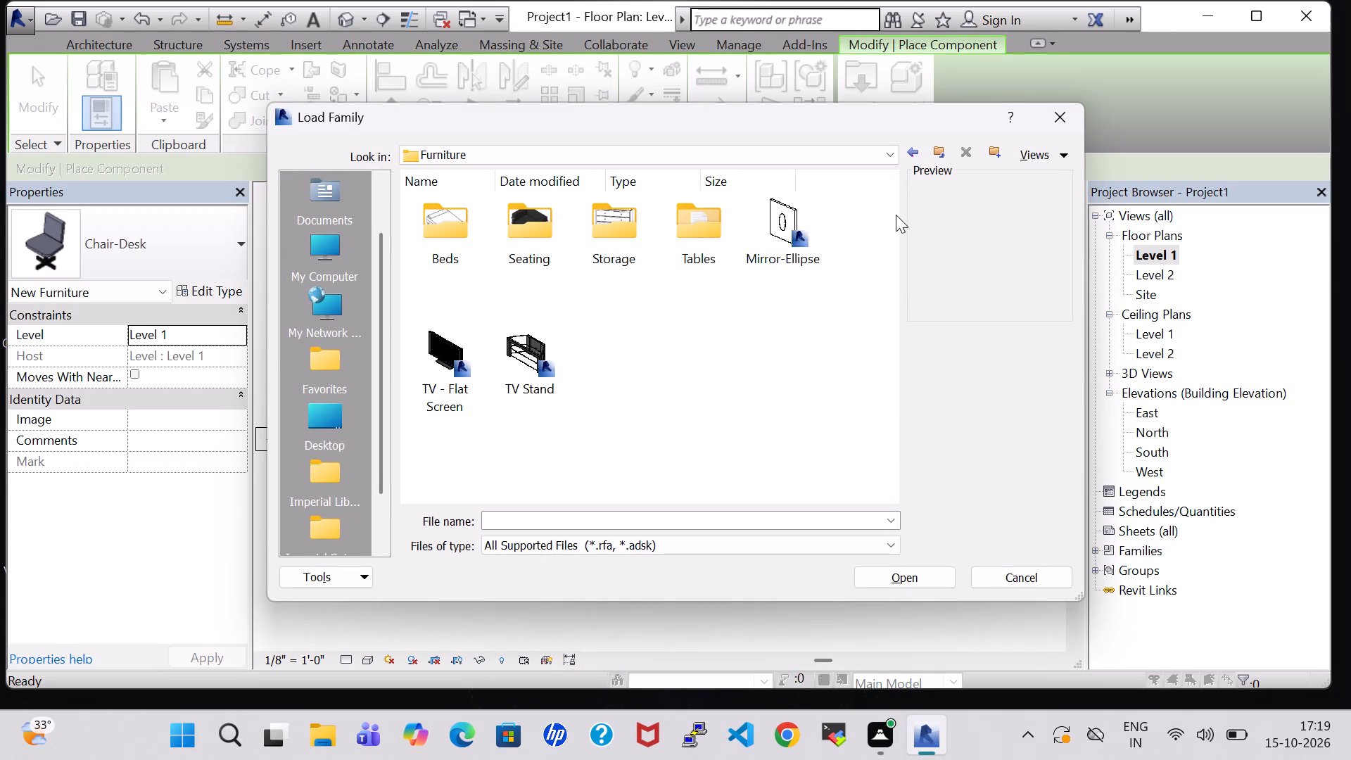
{"action": "left_click", "coordinate": [1071, 118]}
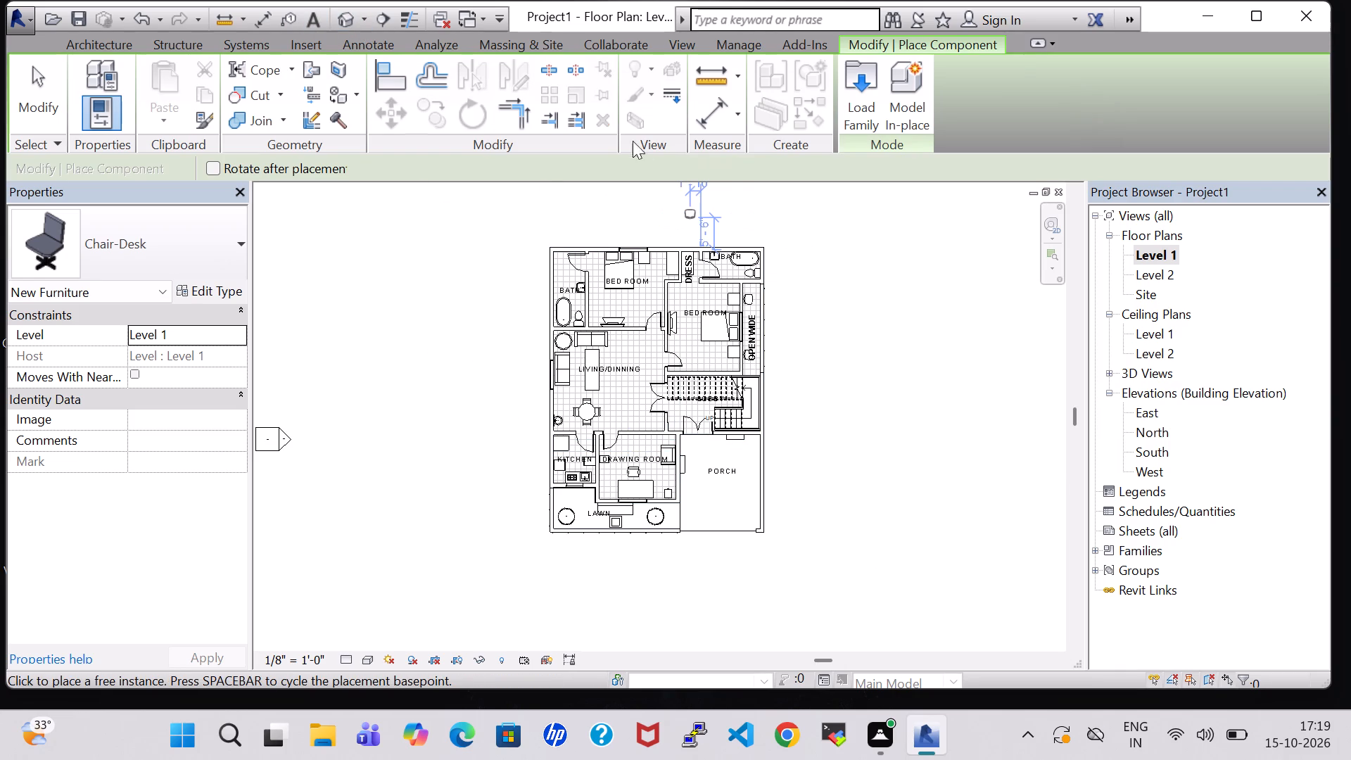
Load the RPC Notebook Computer family from the Entourage folder of the US Imperial library.
{"action": "left_click", "coordinate": [852, 96]}
{"action": "scroll", "coordinate": [521, 391], "scroll_direction": "down", "scroll_amount": 4}
{"action": "scroll", "coordinate": [555, 372], "scroll_direction": "up", "scroll_amount": 2}
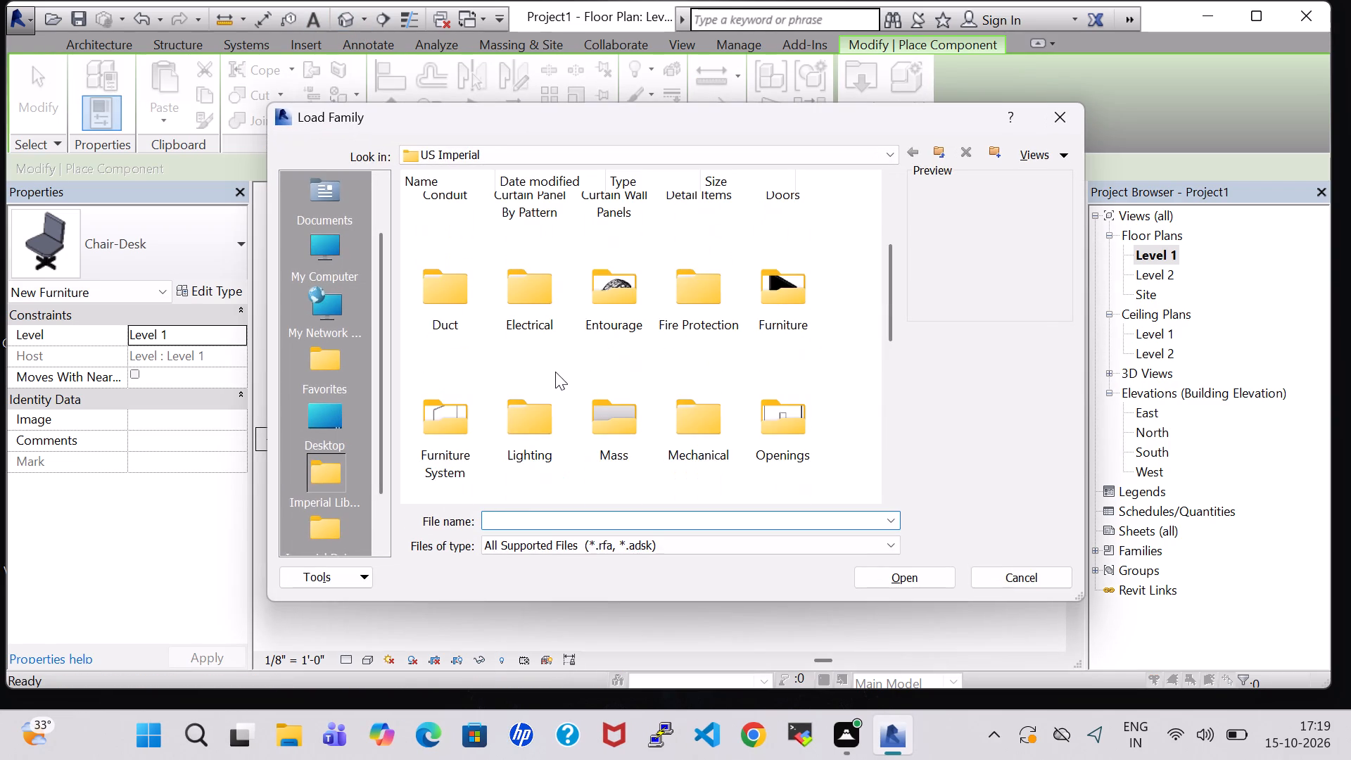
{"action": "double_click", "coordinate": [650, 300]}
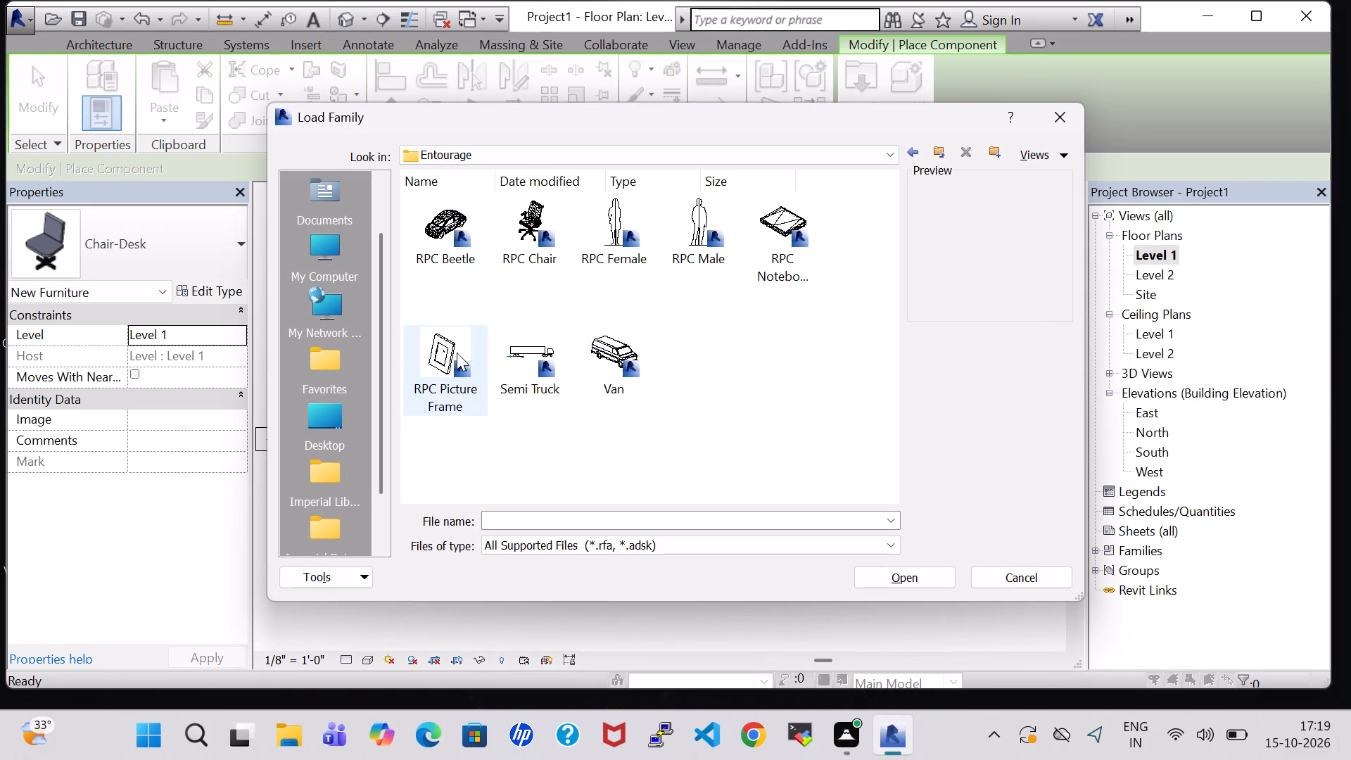
{"action": "left_click", "coordinate": [761, 246]}
{"action": "left_click", "coordinate": [898, 573]}
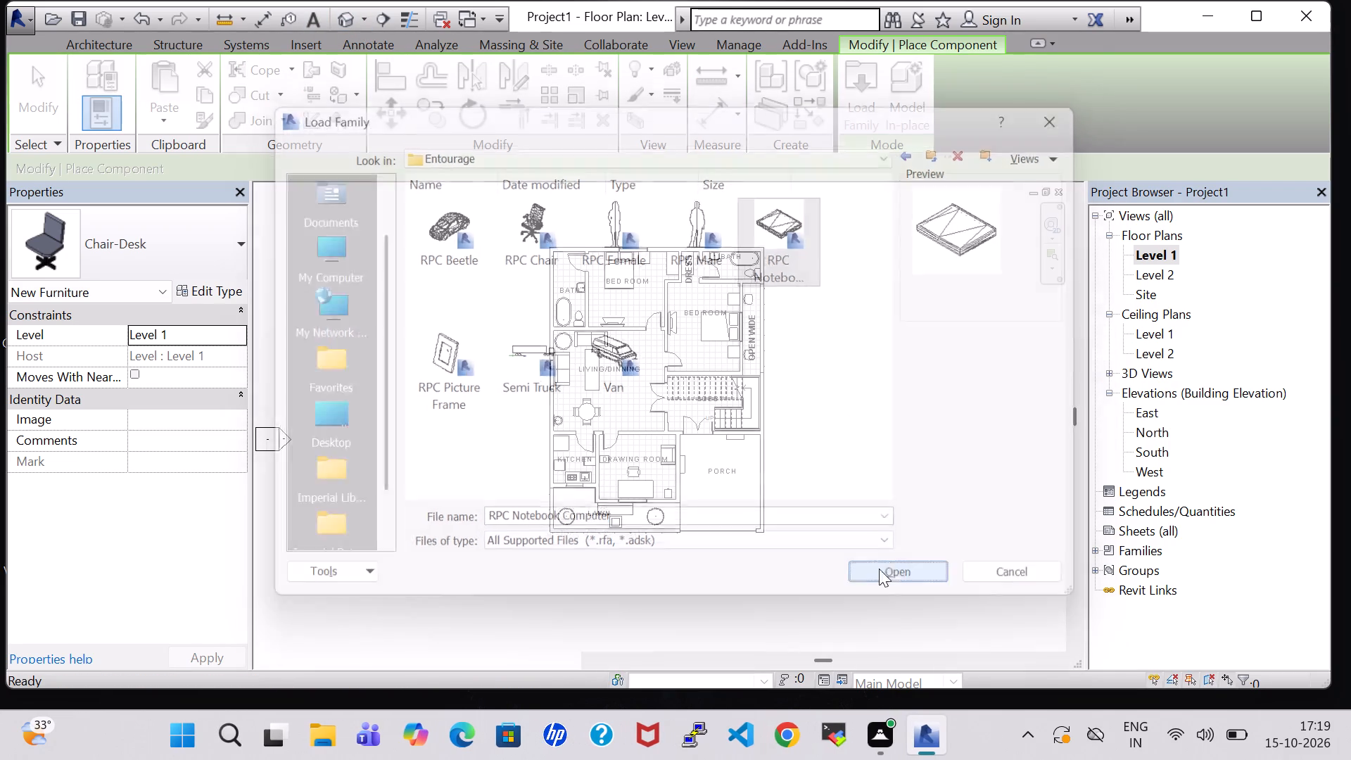
Place one RPC Notebook Computer on the Drawing Room desk, near its middle on the side facing the chair, and end placement.
{"action": "scroll", "coordinate": [633, 471], "scroll_direction": "up", "scroll_amount": 16}
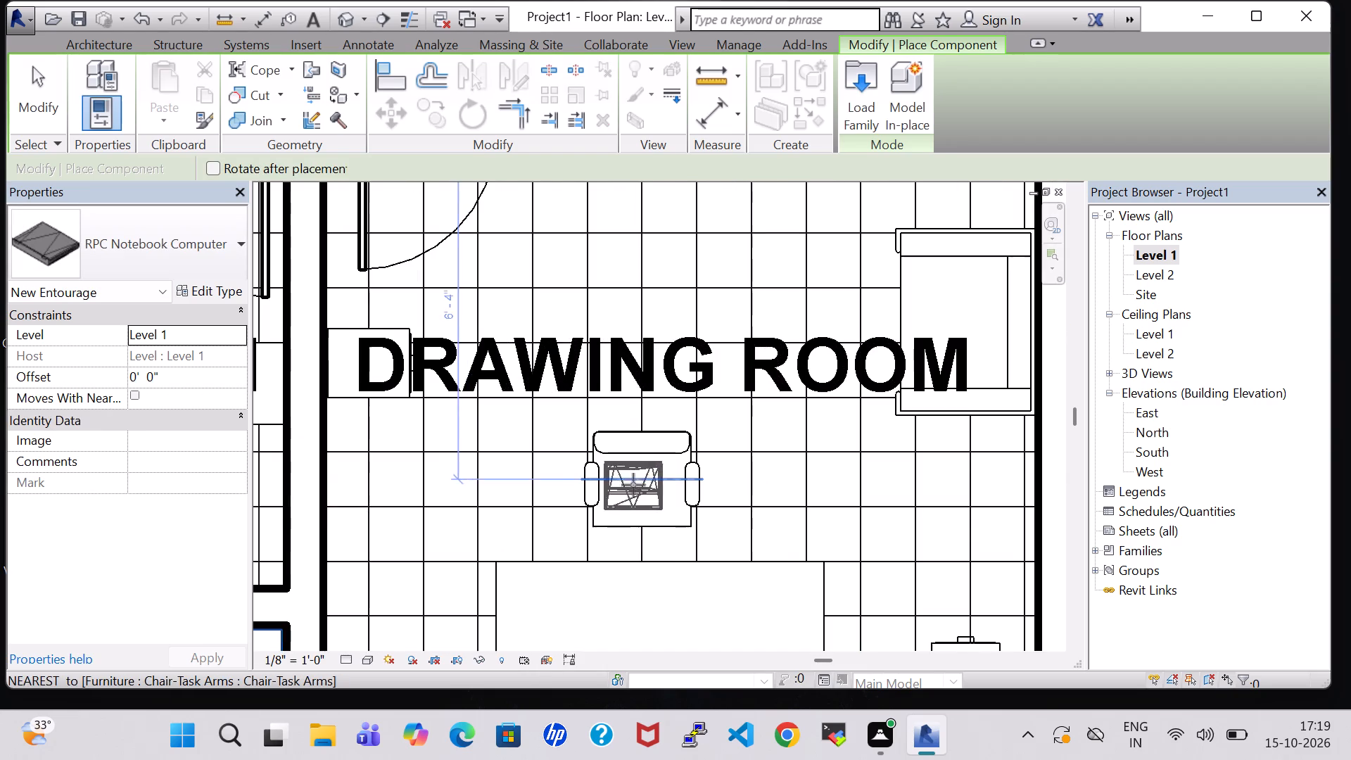
{"action": "middle_click_drag", "start_coordinate": [645, 596], "coordinate": [642, 382]}
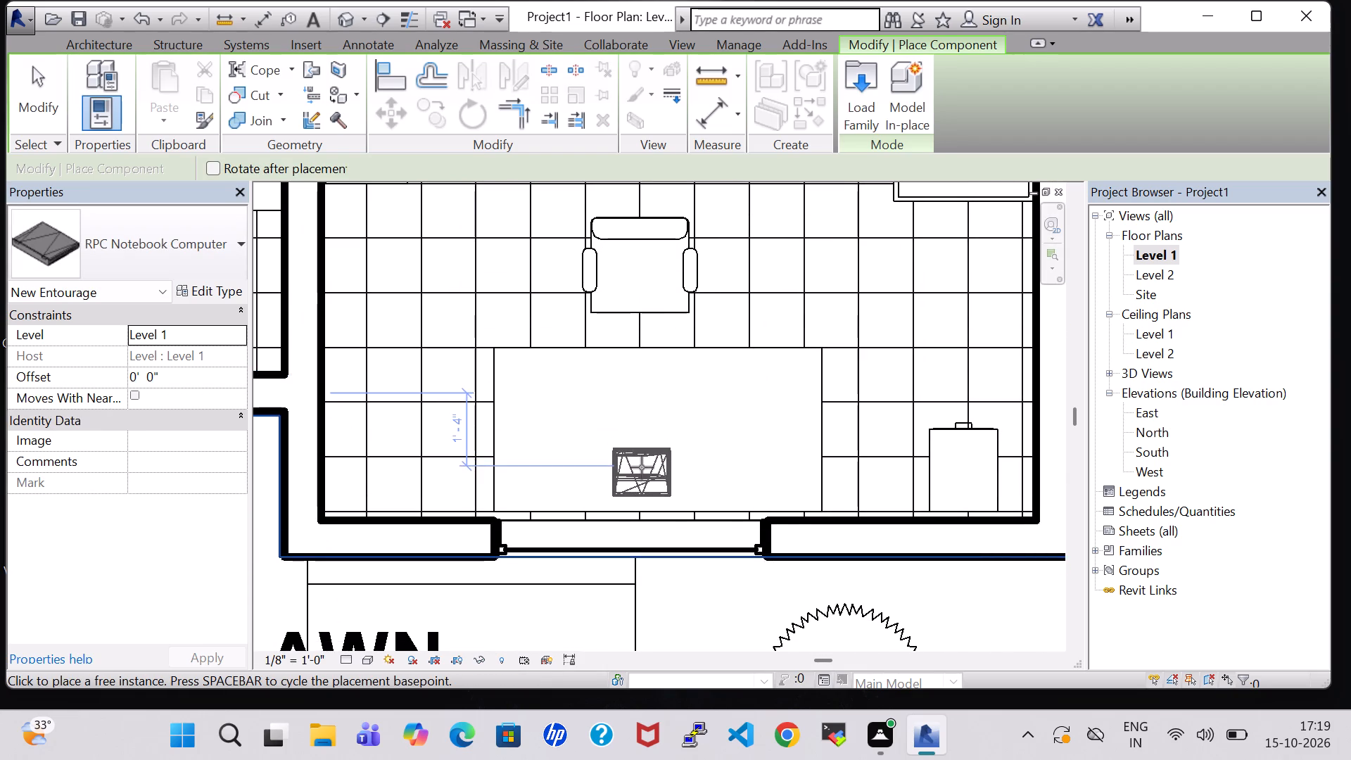
{"action": "left_click", "coordinate": [645, 435]}
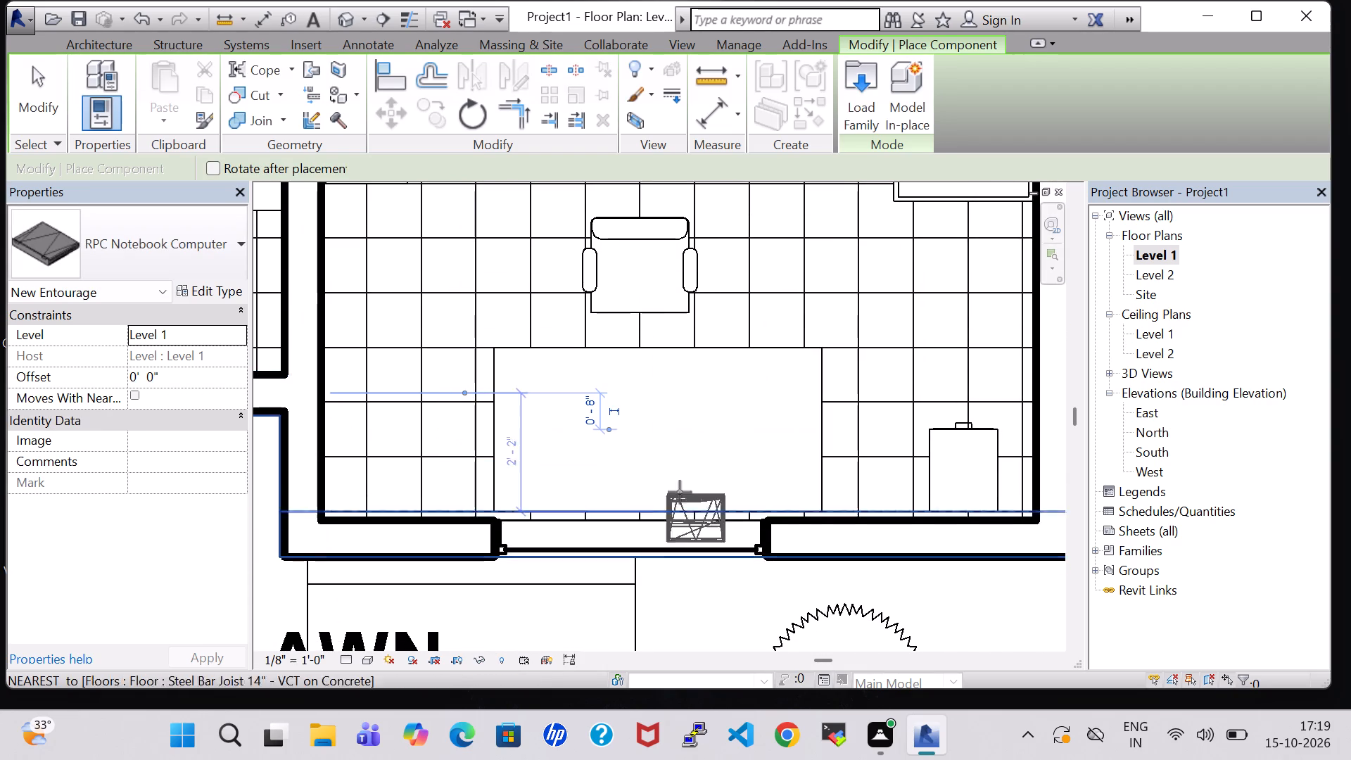
{"action": "key", "text": "Escape"}
{"action": "key", "text": "Escape"}
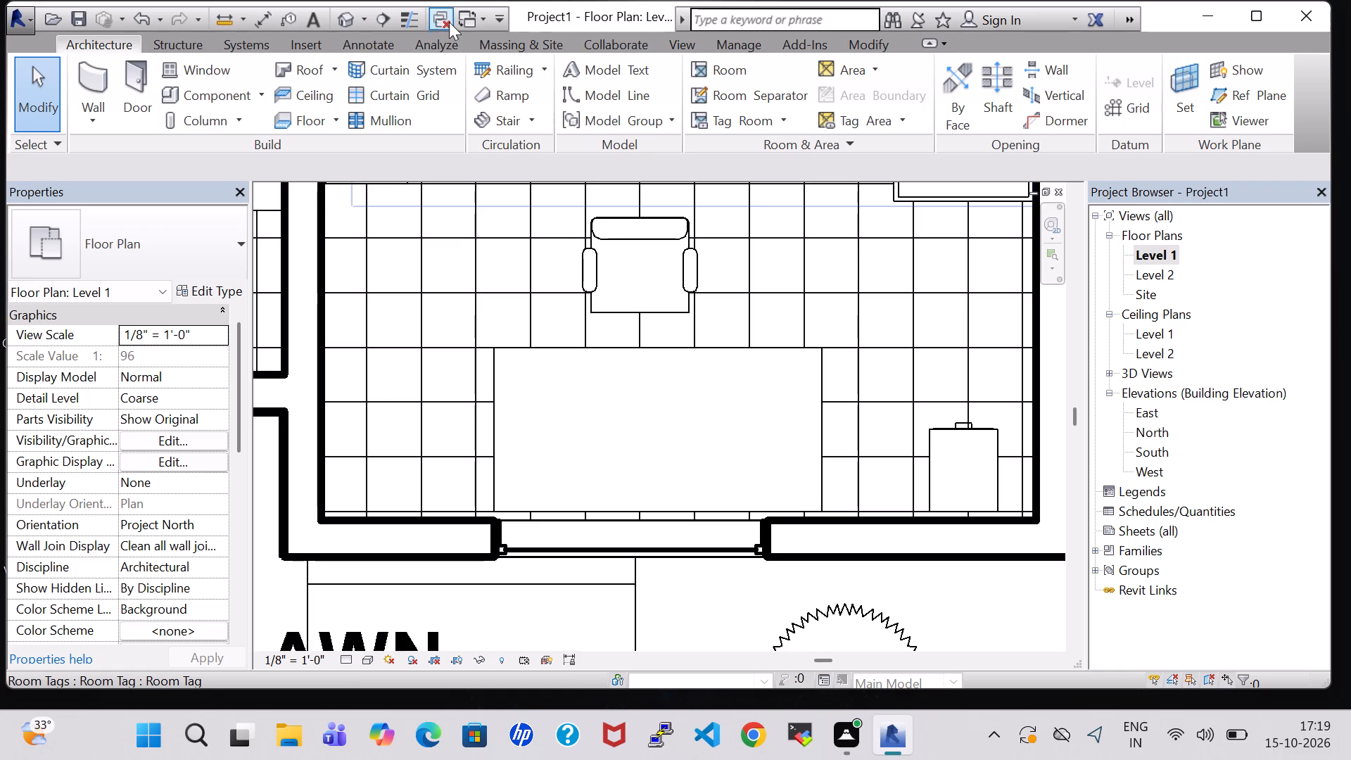
Hide the Roofs category in the default 3D view through its visibility/graphic overrides.
{"action": "left_click", "coordinate": [346, 8]}
{"action": "scroll", "coordinate": [746, 366], "scroll_direction": "down", "scroll_amount": 3}
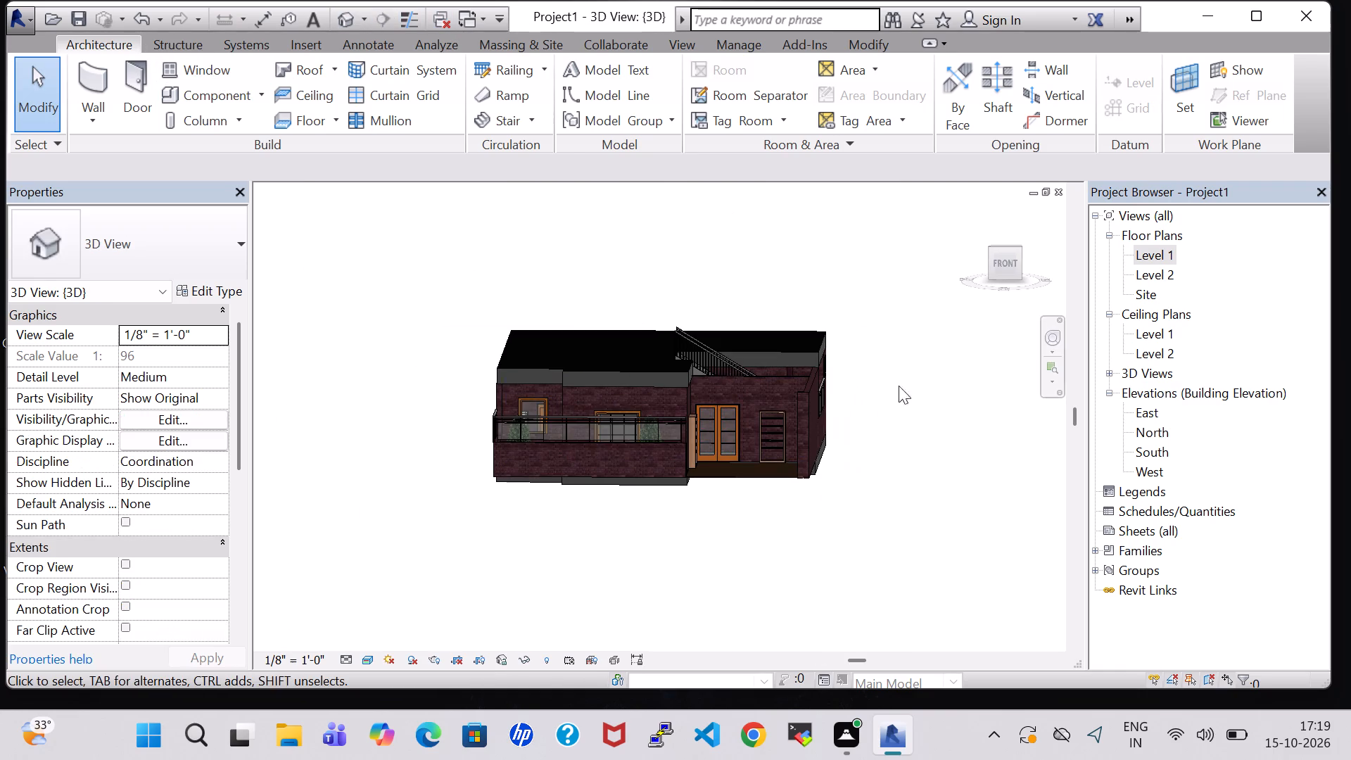
{"action": "type", "text": "VV"}
{"action": "scroll", "coordinate": [322, 342], "scroll_direction": "down", "scroll_amount": 9}
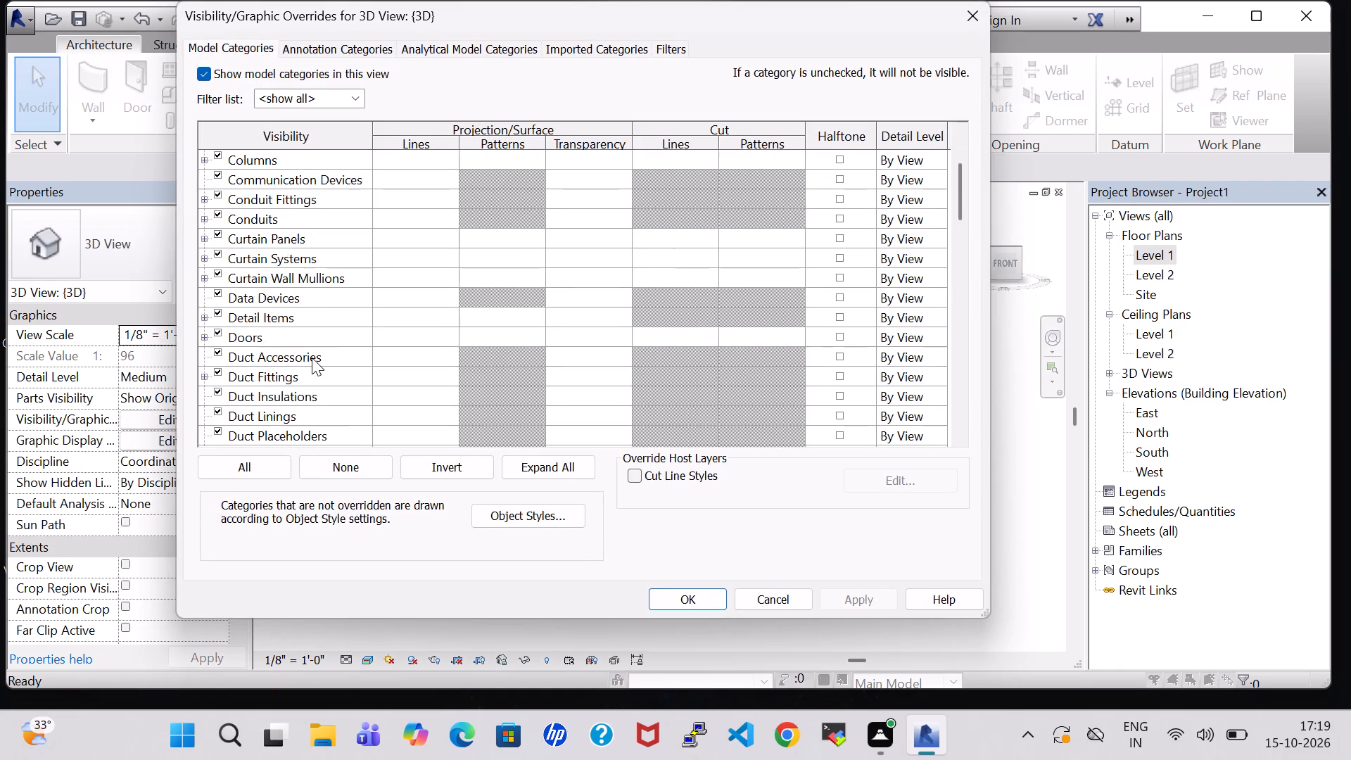
{"action": "scroll", "coordinate": [312, 357], "scroll_direction": "down", "scroll_amount": 20}
{"action": "scroll", "coordinate": [312, 357], "scroll_direction": "down", "scroll_amount": 9}
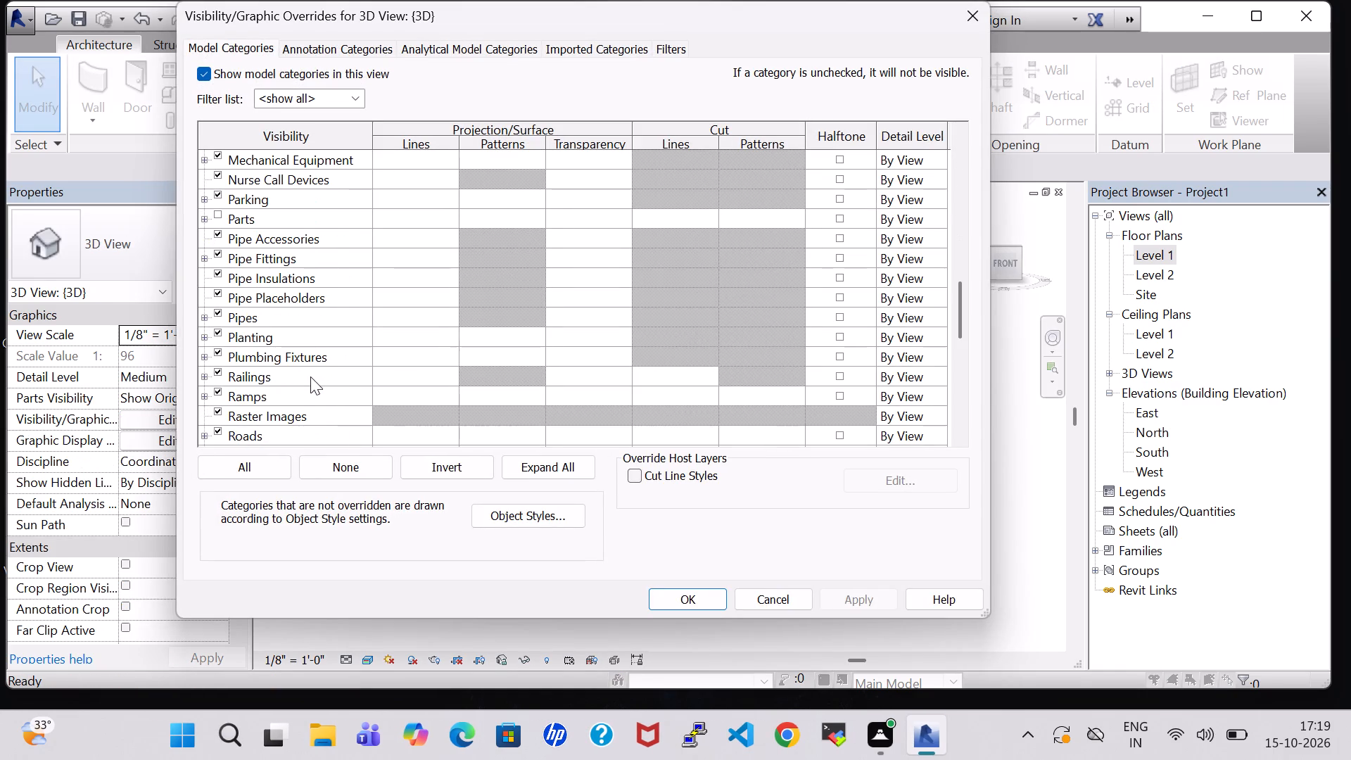
{"action": "left_click", "coordinate": [217, 430]}
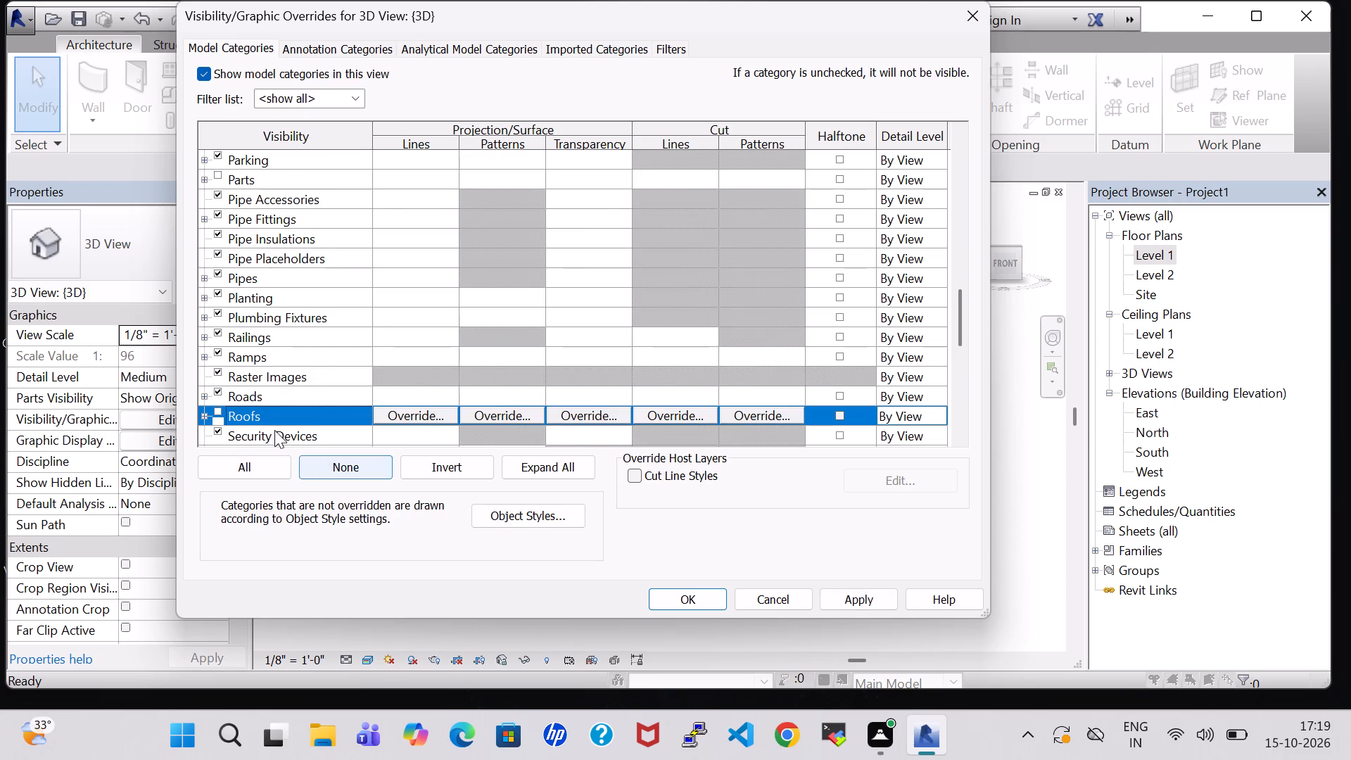
{"action": "scroll", "coordinate": [269, 385], "scroll_direction": "down", "scroll_amount": 3}
{"action": "left_click", "coordinate": [861, 602]}
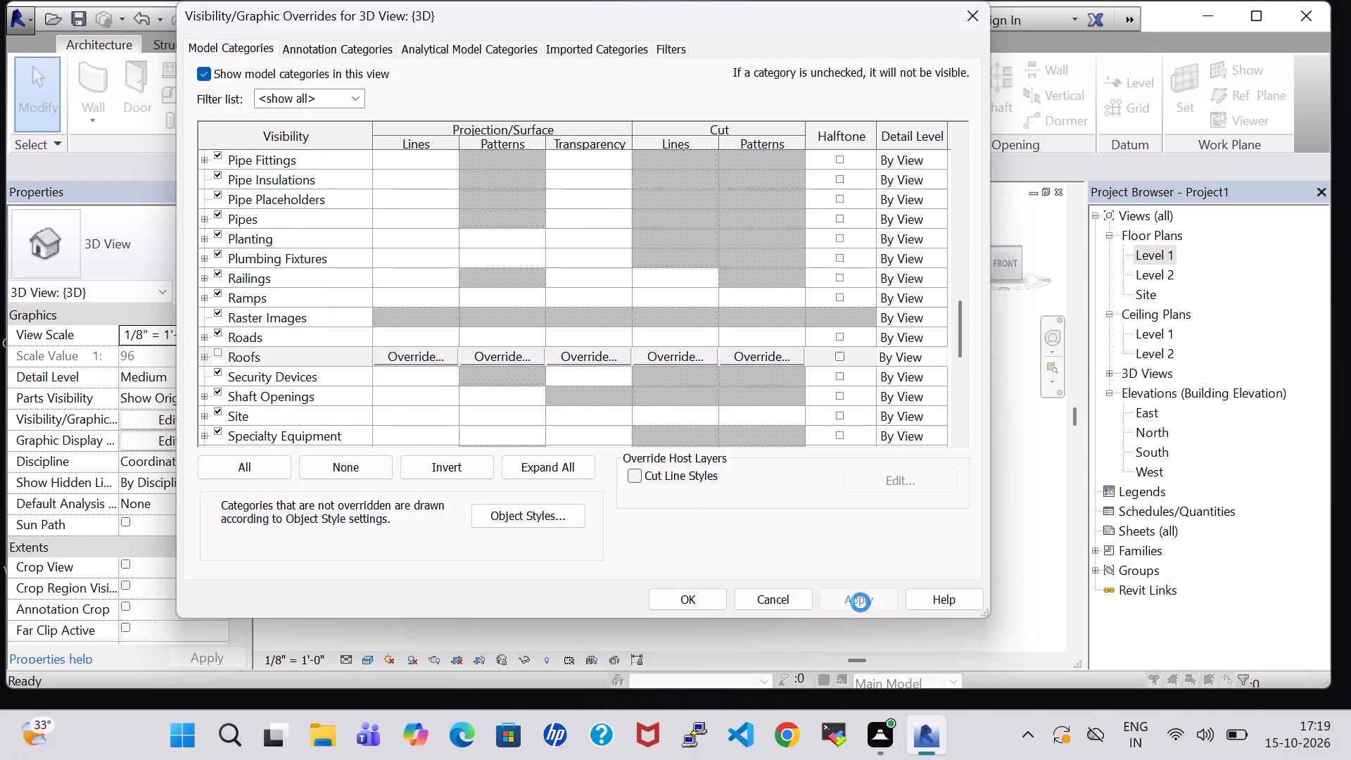
{"action": "left_click", "coordinate": [706, 603]}
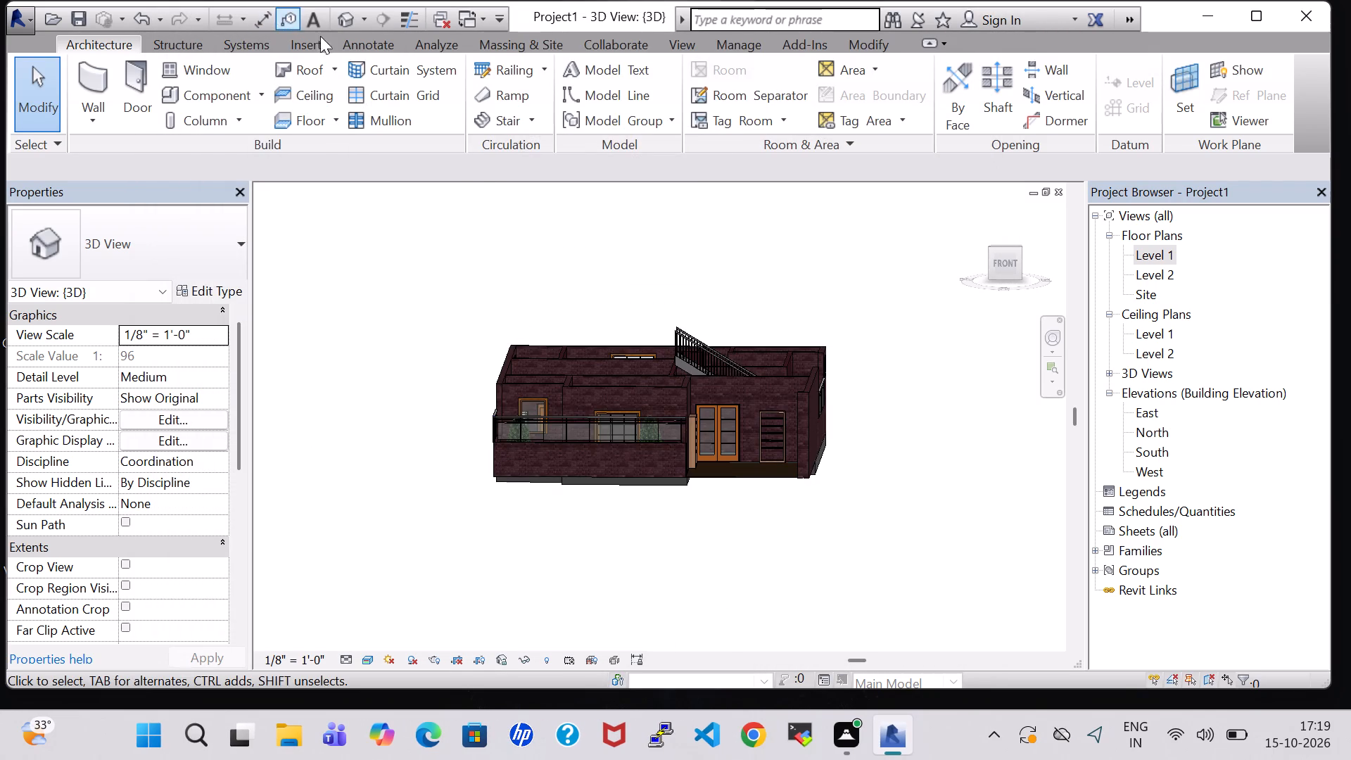
Set the offset of the notebook computer beneath the Drawing Room desk to 1' 6".
{"action": "middle_click_drag", "start_coordinate": [797, 210], "coordinate": [679, 514], "text": "shift"}
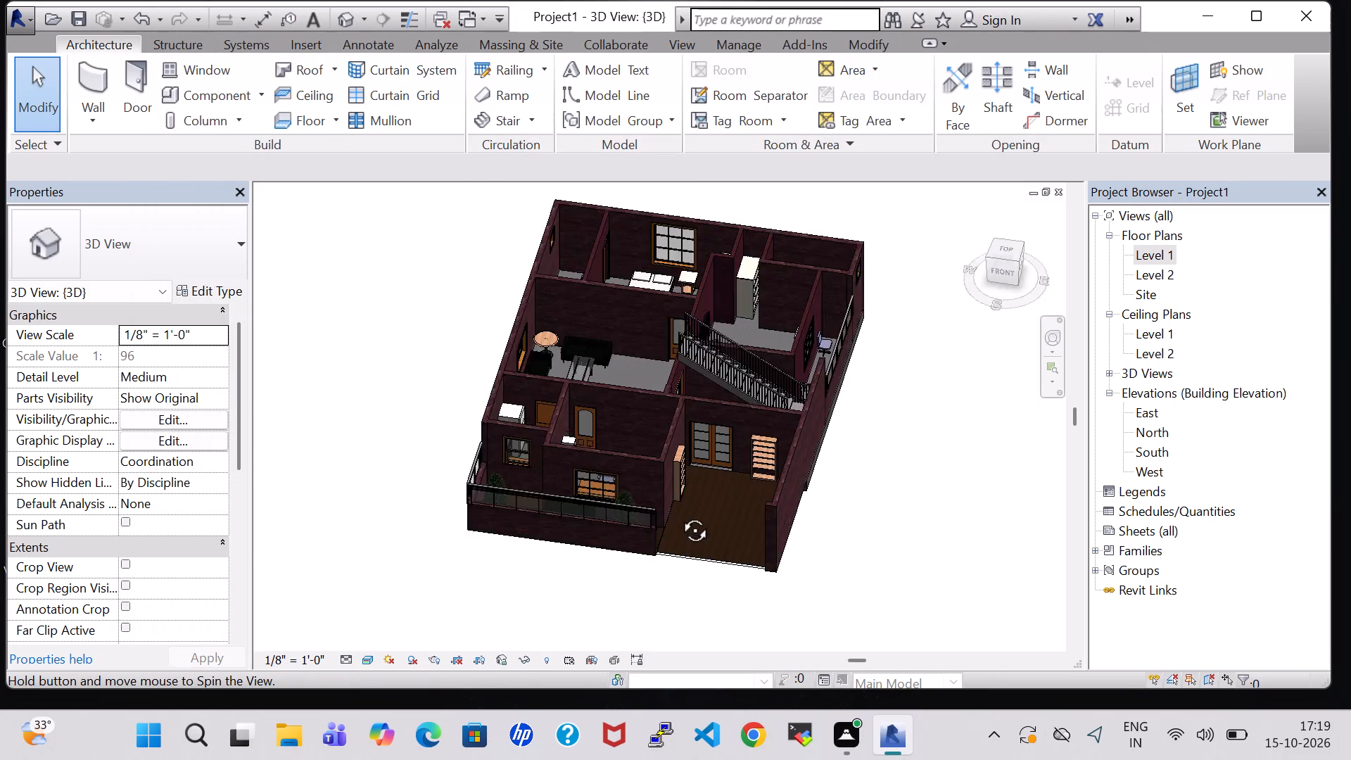
{"action": "middle_click_drag", "start_coordinate": [679, 514], "coordinate": [678, 517], "text": "shift"}
{"action": "middle_click_drag", "start_coordinate": [875, 450], "coordinate": [645, 405], "text": "shift"}
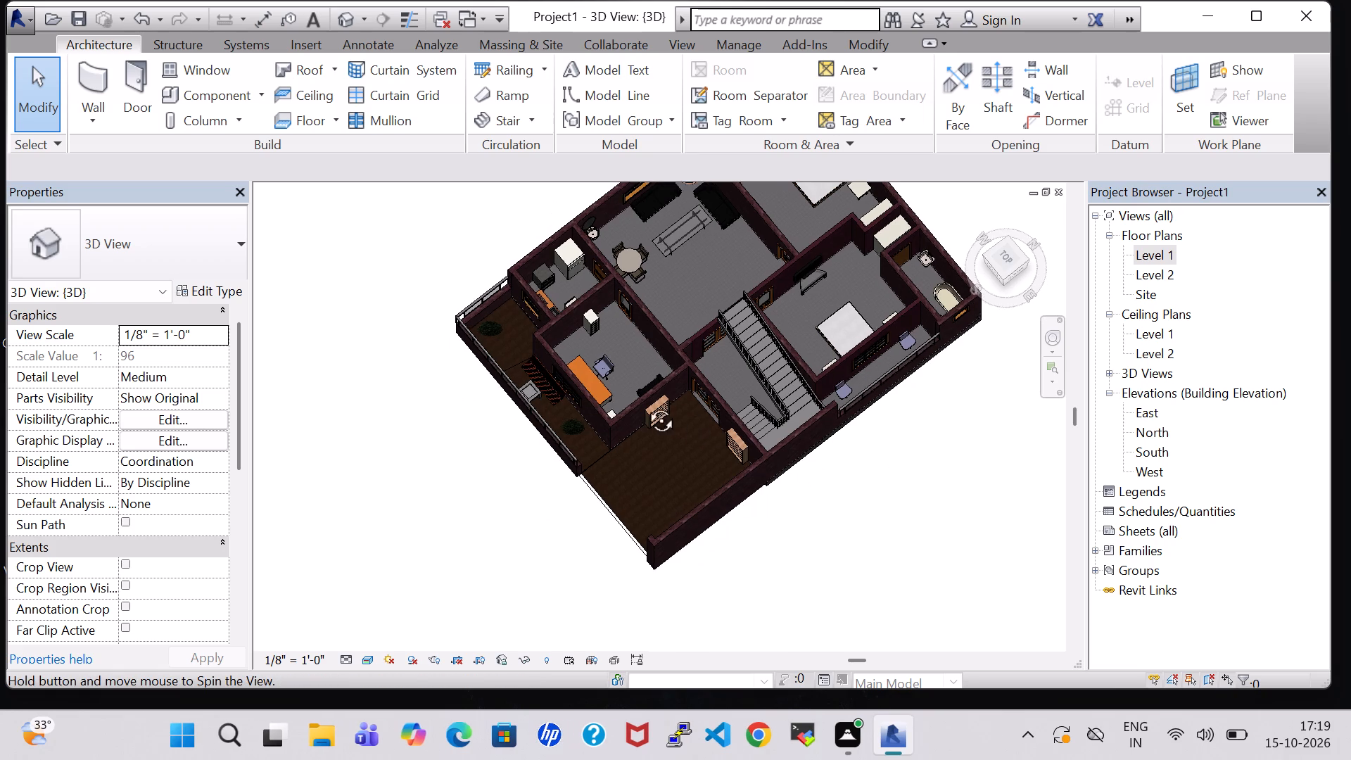
{"action": "middle_click_drag", "start_coordinate": [645, 405], "coordinate": [572, 379], "text": "shift"}
{"action": "middle_click_drag", "start_coordinate": [604, 435], "coordinate": [495, 395]}
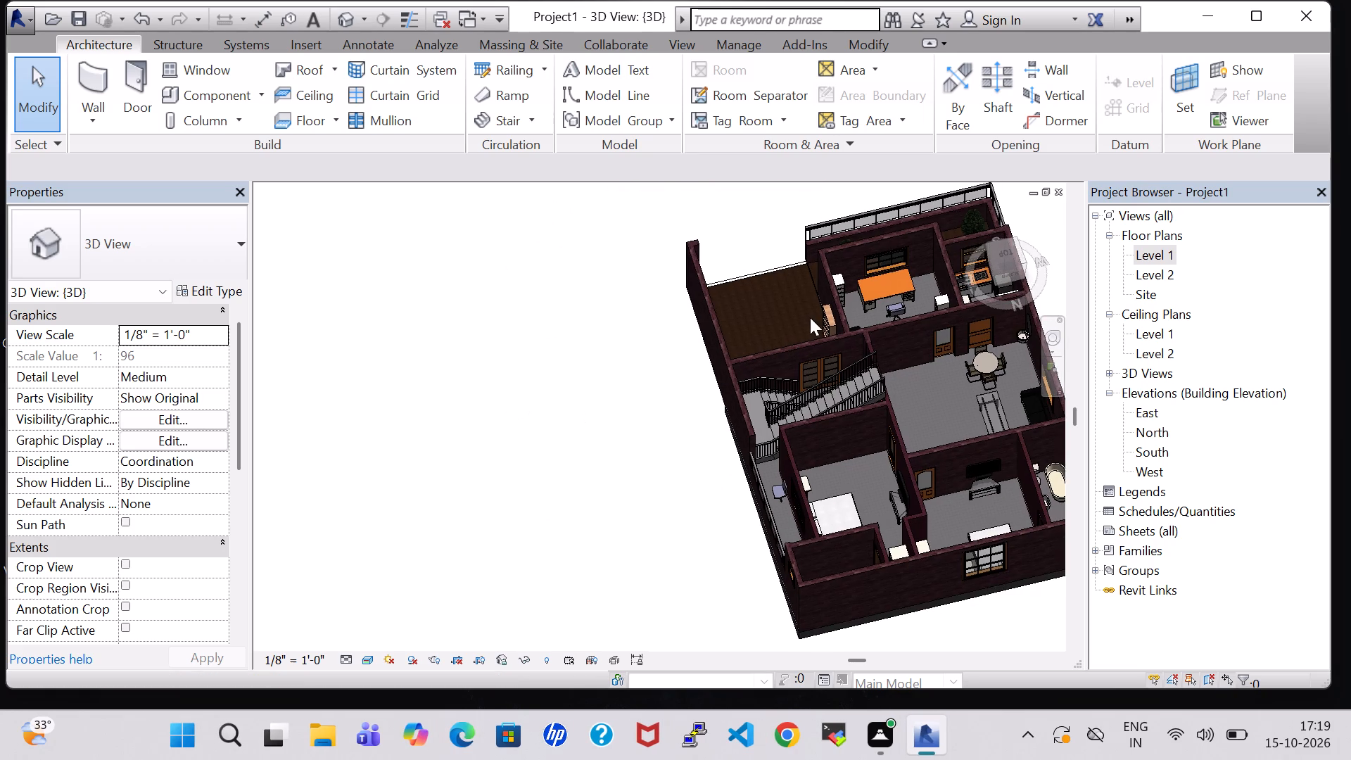
{"action": "scroll", "coordinate": [830, 317], "scroll_direction": "up", "scroll_amount": 5}
{"action": "middle_click_drag", "start_coordinate": [799, 384], "coordinate": [743, 555]}
{"action": "scroll", "coordinate": [752, 279], "scroll_direction": "up", "scroll_amount": 5}
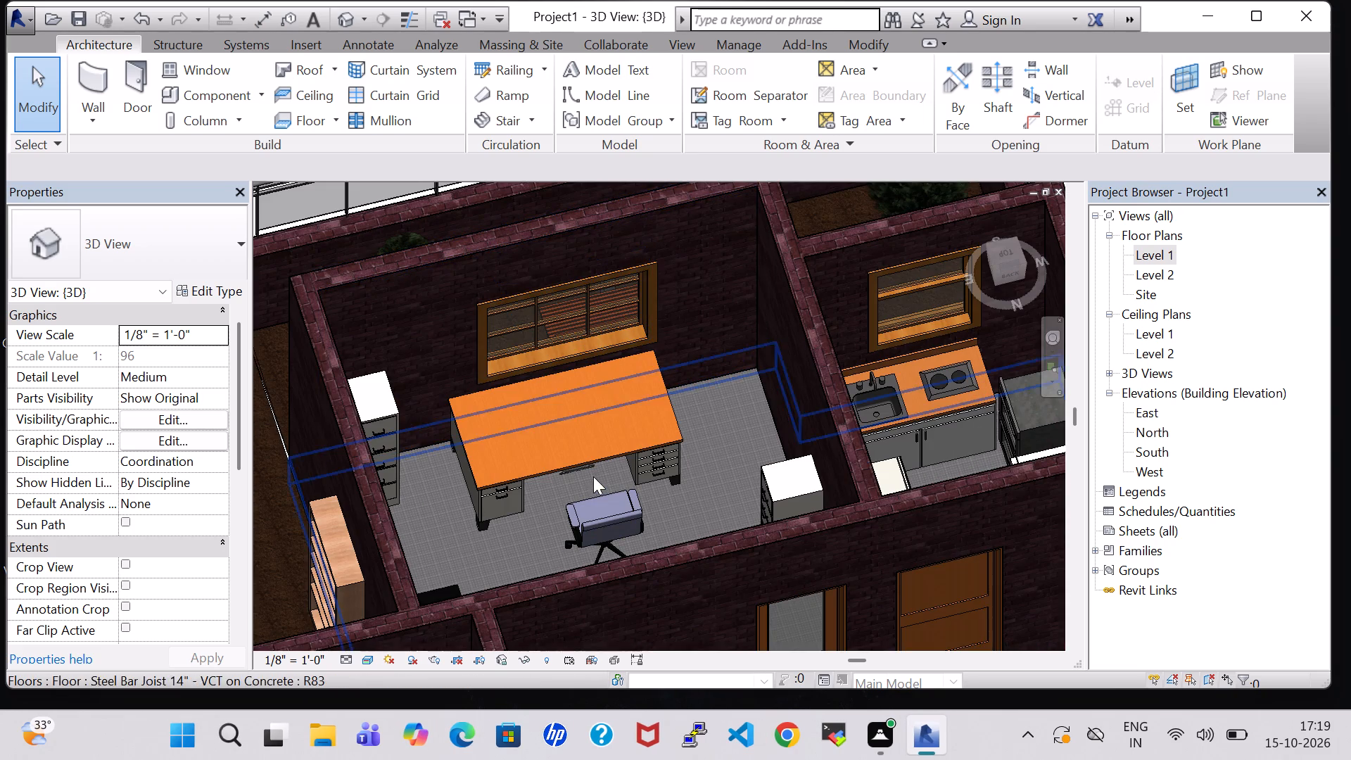
{"action": "left_click", "coordinate": [578, 472]}
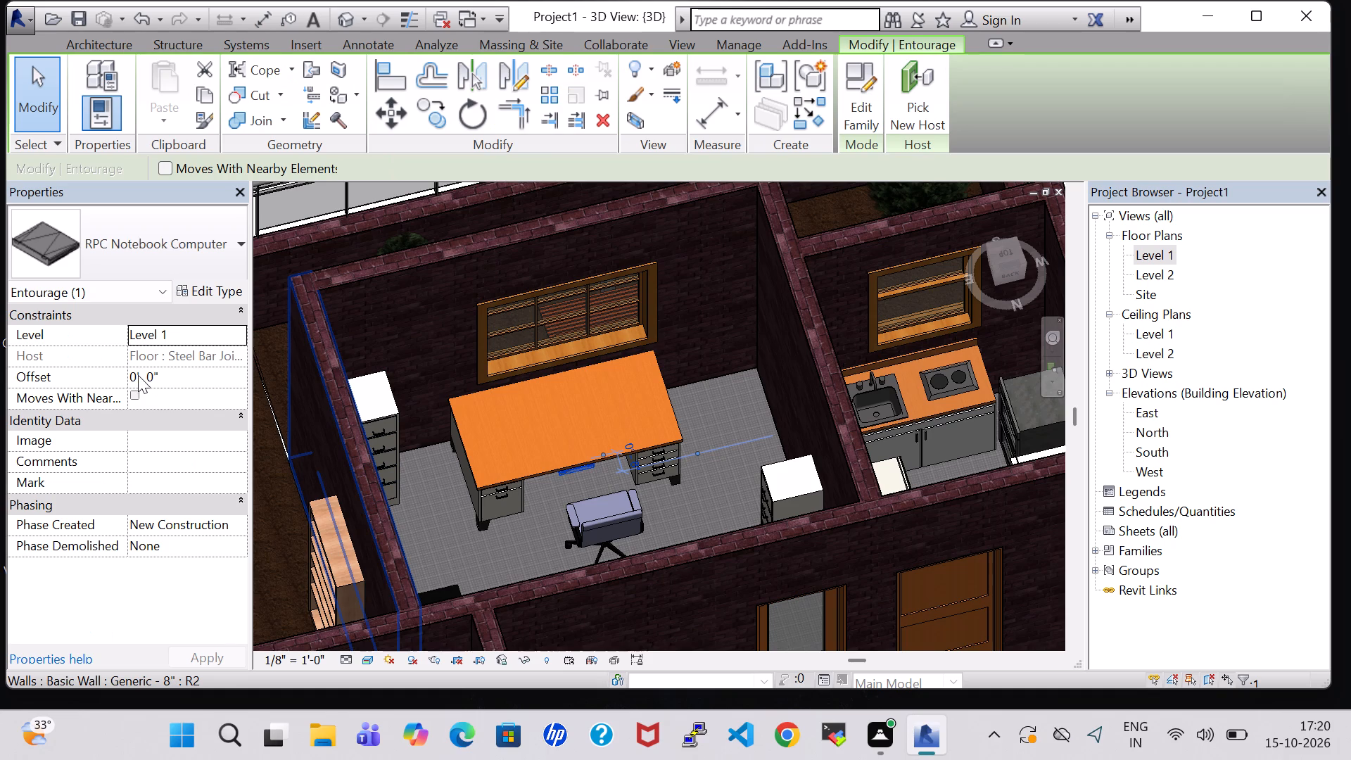
{"action": "left_click", "coordinate": [138, 375]}
{"action": "key", "text": "BackSpace"}
{"action": "key", "text": "1"}
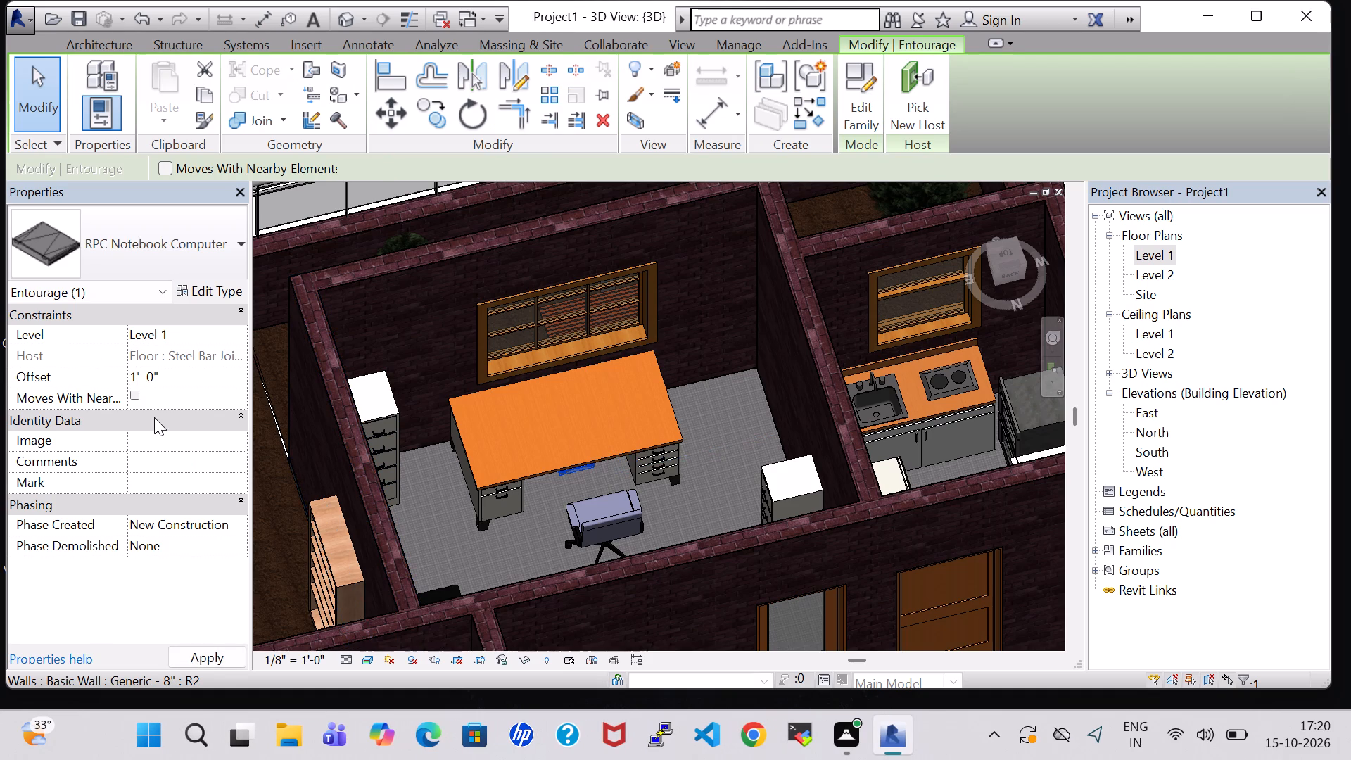
{"action": "key", "text": "Right"}
{"action": "key", "text": "Right"}
{"action": "key", "text": "Right"}
{"action": "key", "text": "Right"}
{"action": "key", "text": "BackSpace"}
{"action": "key", "text": "6"}
{"action": "key", "text": "Return"}
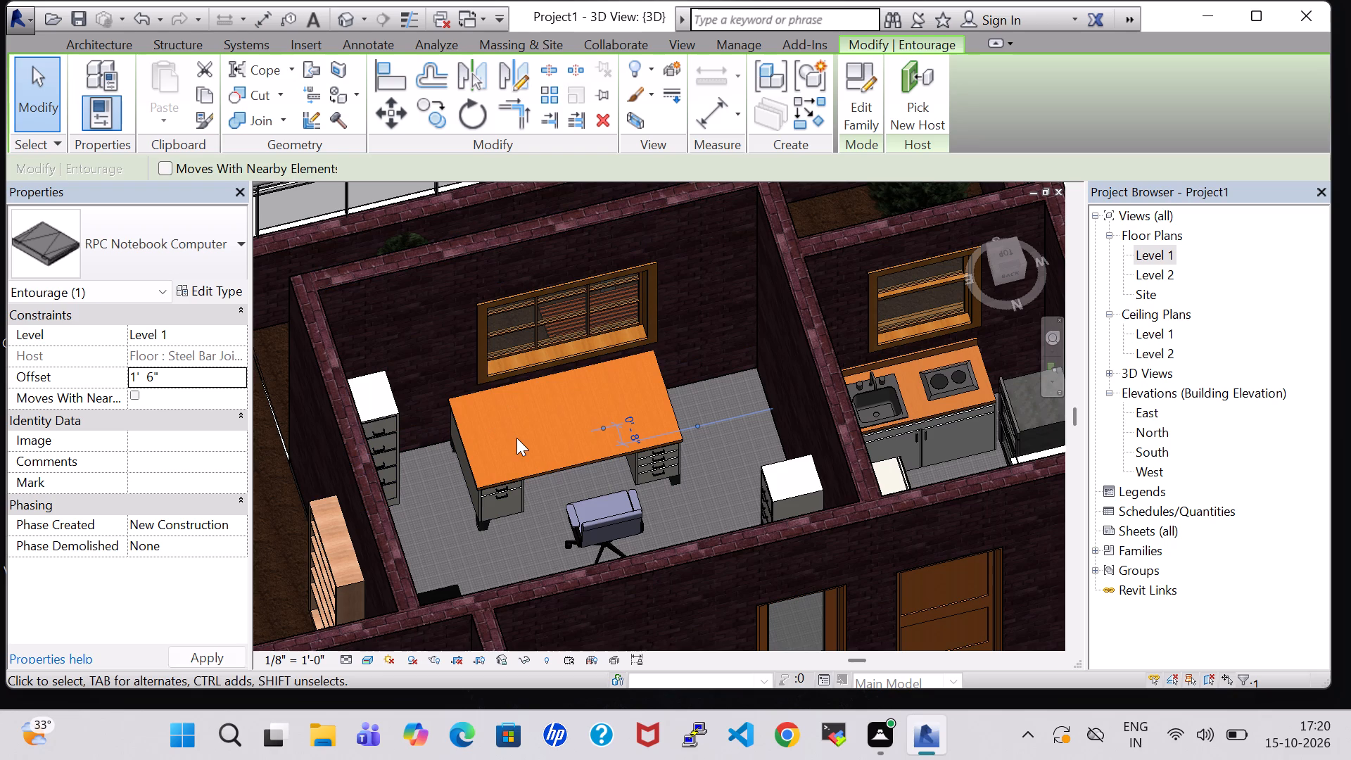
Check the Drawing Room desk's dimensions in its type properties, leaving them as they are.
{"action": "left_click", "coordinate": [585, 459]}
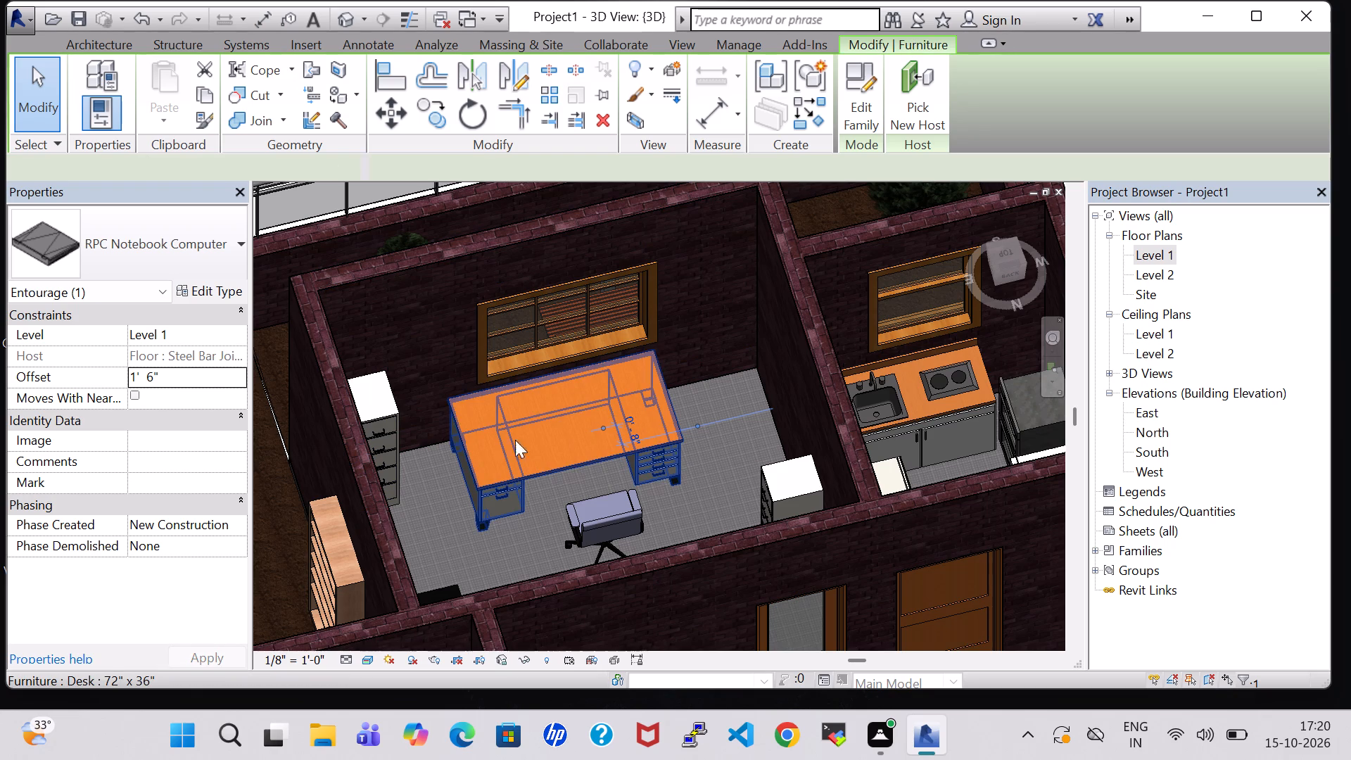
{"action": "left_click", "coordinate": [196, 297]}
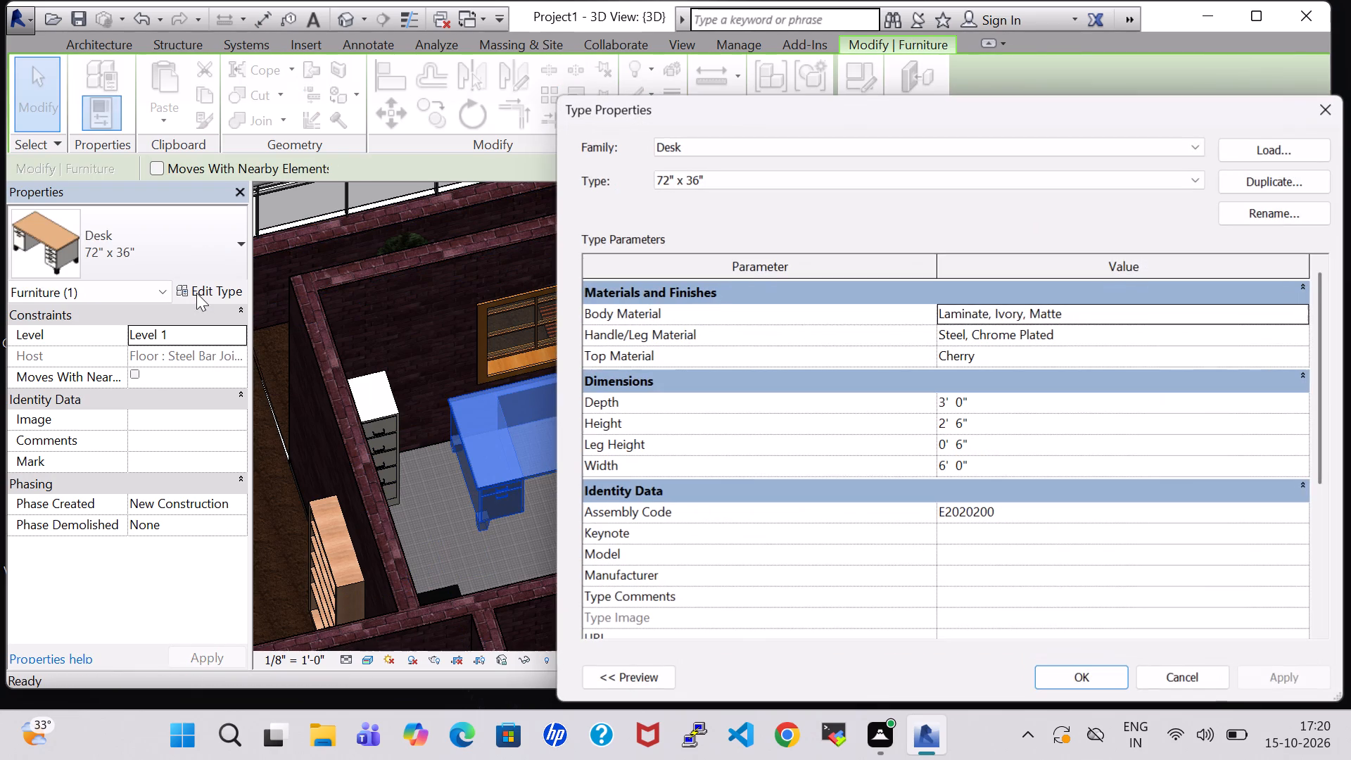
{"action": "left_click", "coordinate": [1314, 116]}
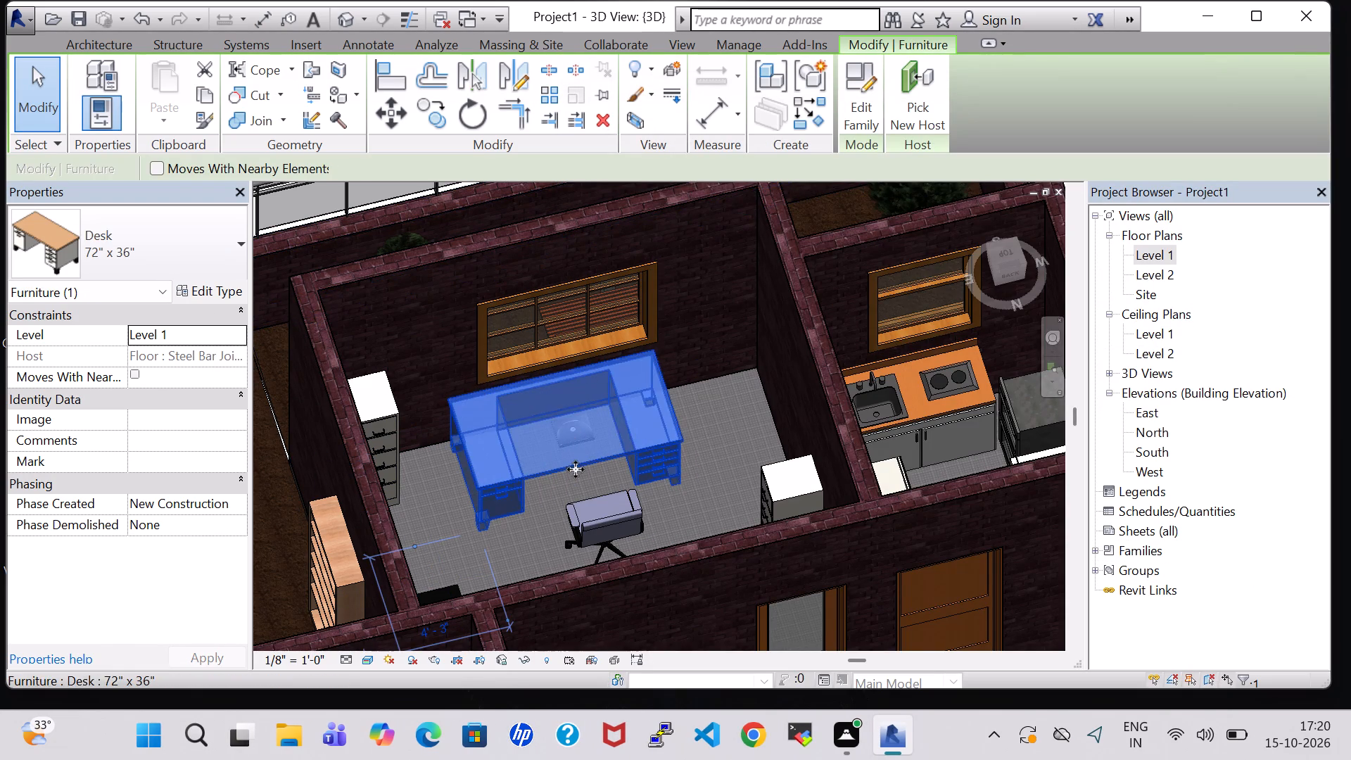
Examine the Drawing Room desk from several angles in 3D, looking for the notebook computer.
{"action": "left_click", "coordinate": [578, 479]}
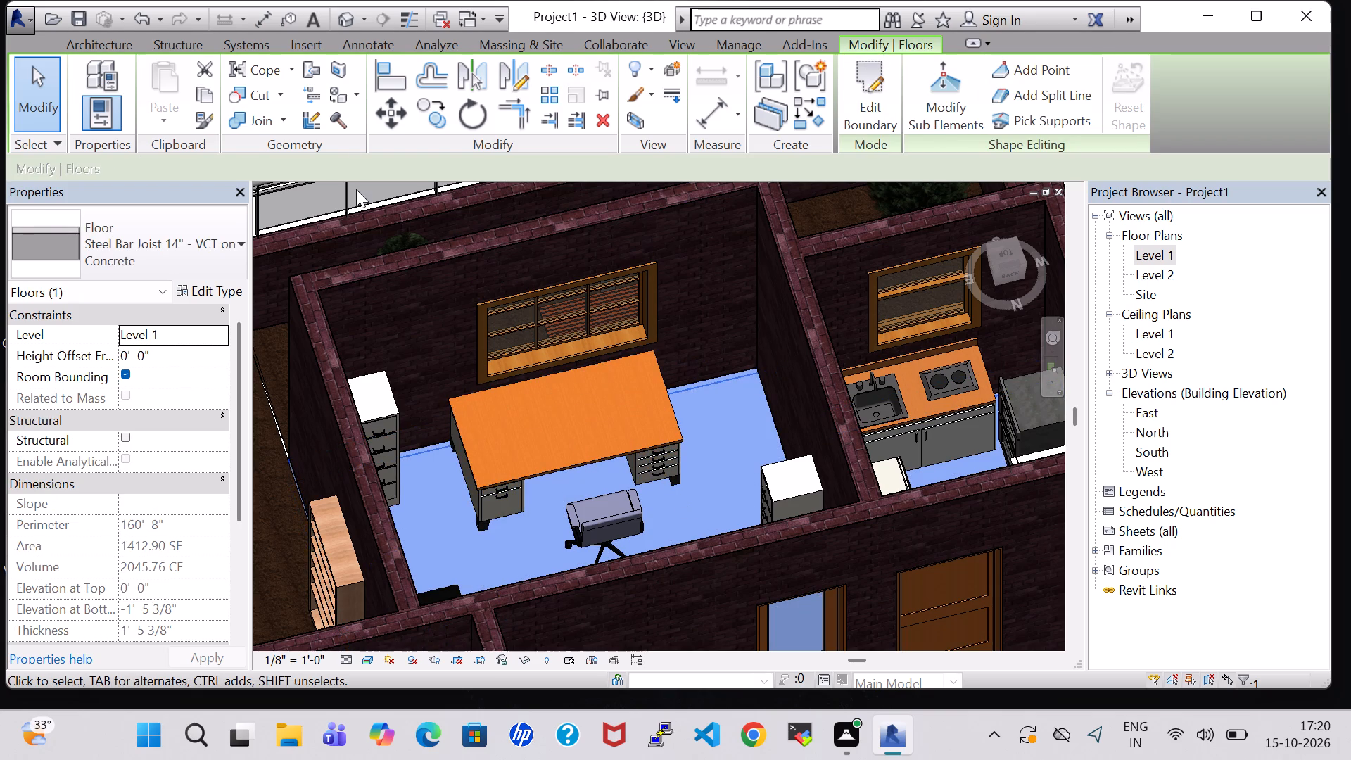
{"action": "scroll", "coordinate": [363, 210], "scroll_direction": "down", "scroll_amount": 2}
{"action": "left_click", "coordinate": [1003, 379]}
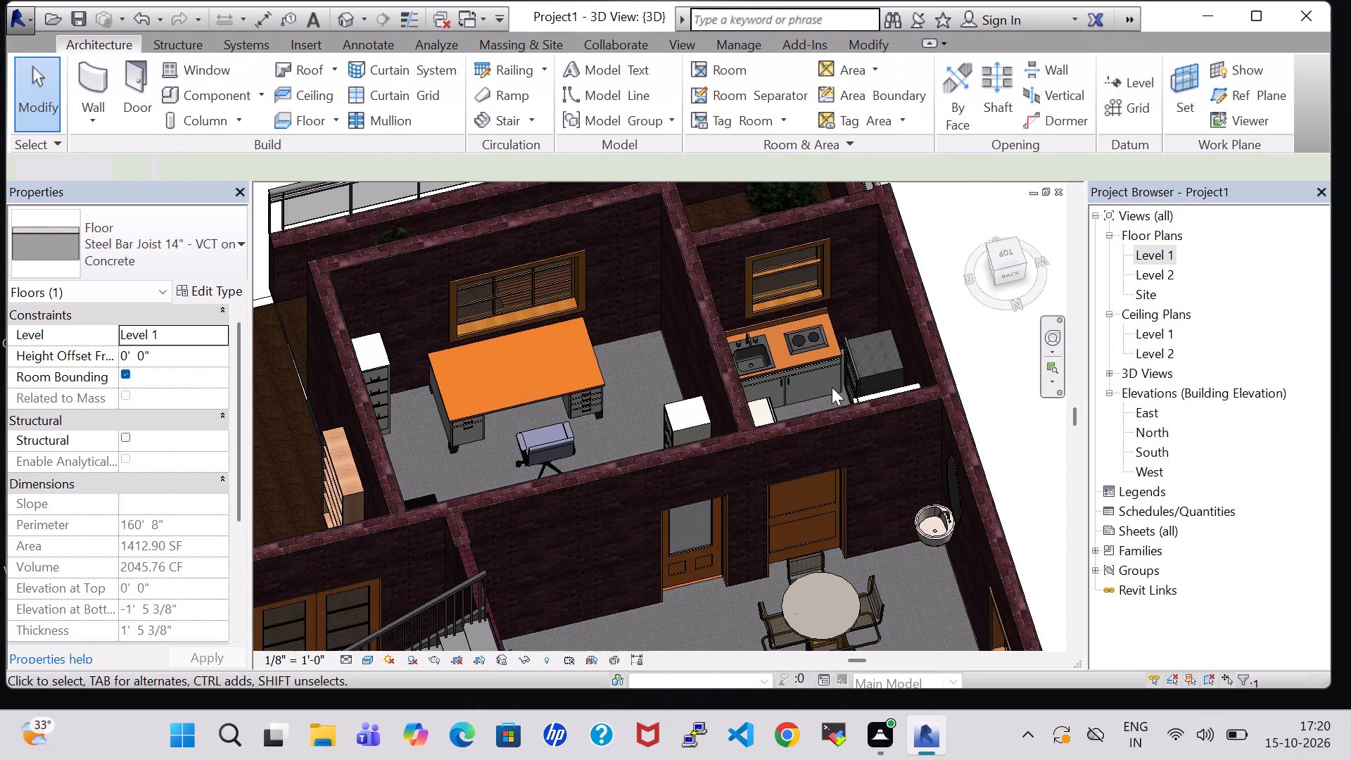
{"action": "scroll", "coordinate": [519, 424], "scroll_direction": "up", "scroll_amount": 3}
{"action": "middle_click_drag", "start_coordinate": [519, 414], "coordinate": [493, 324], "text": "shift"}
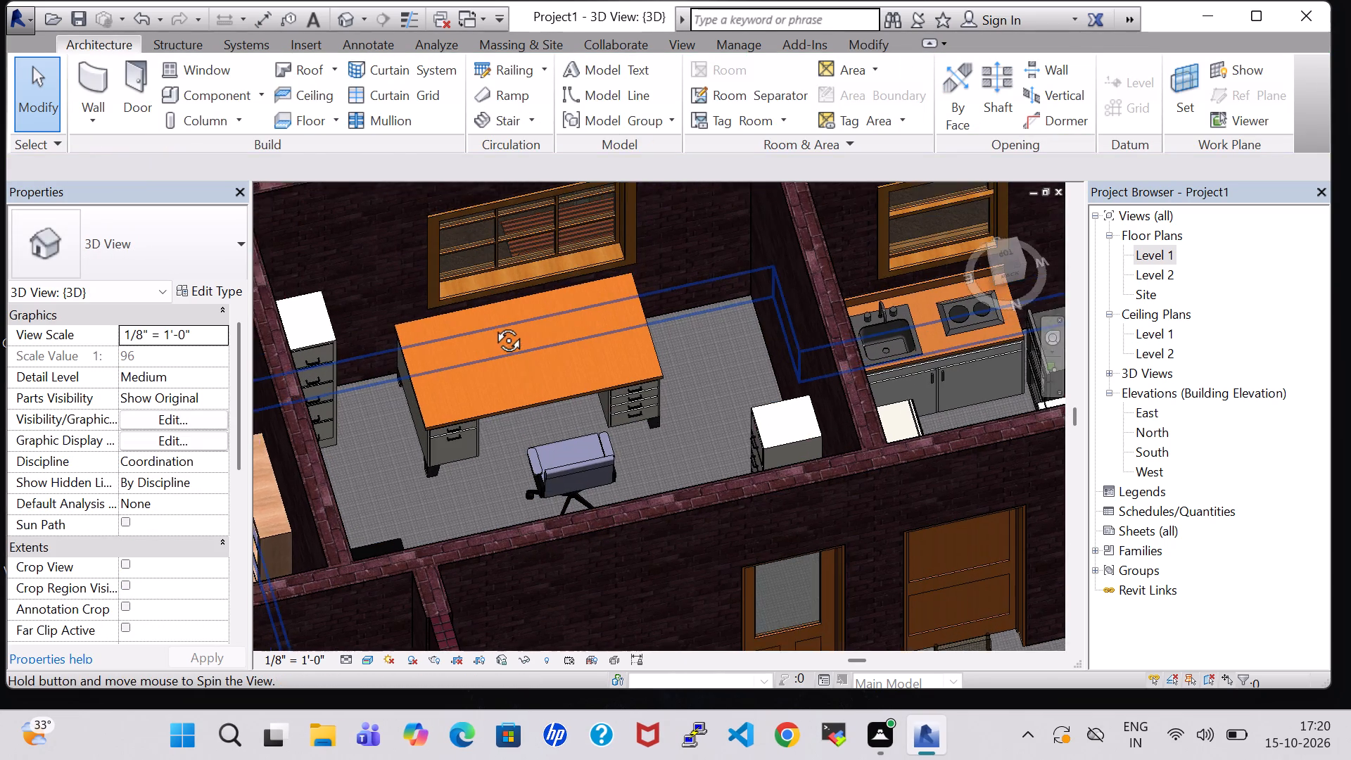
{"action": "middle_click_drag", "start_coordinate": [493, 324], "coordinate": [490, 303], "text": "shift"}
{"action": "middle_click_drag", "start_coordinate": [588, 451], "coordinate": [493, 347]}
{"action": "scroll", "coordinate": [624, 360], "scroll_direction": "up", "scroll_amount": 1}
{"action": "middle_click_drag", "start_coordinate": [624, 360], "coordinate": [615, 442], "text": "shift"}
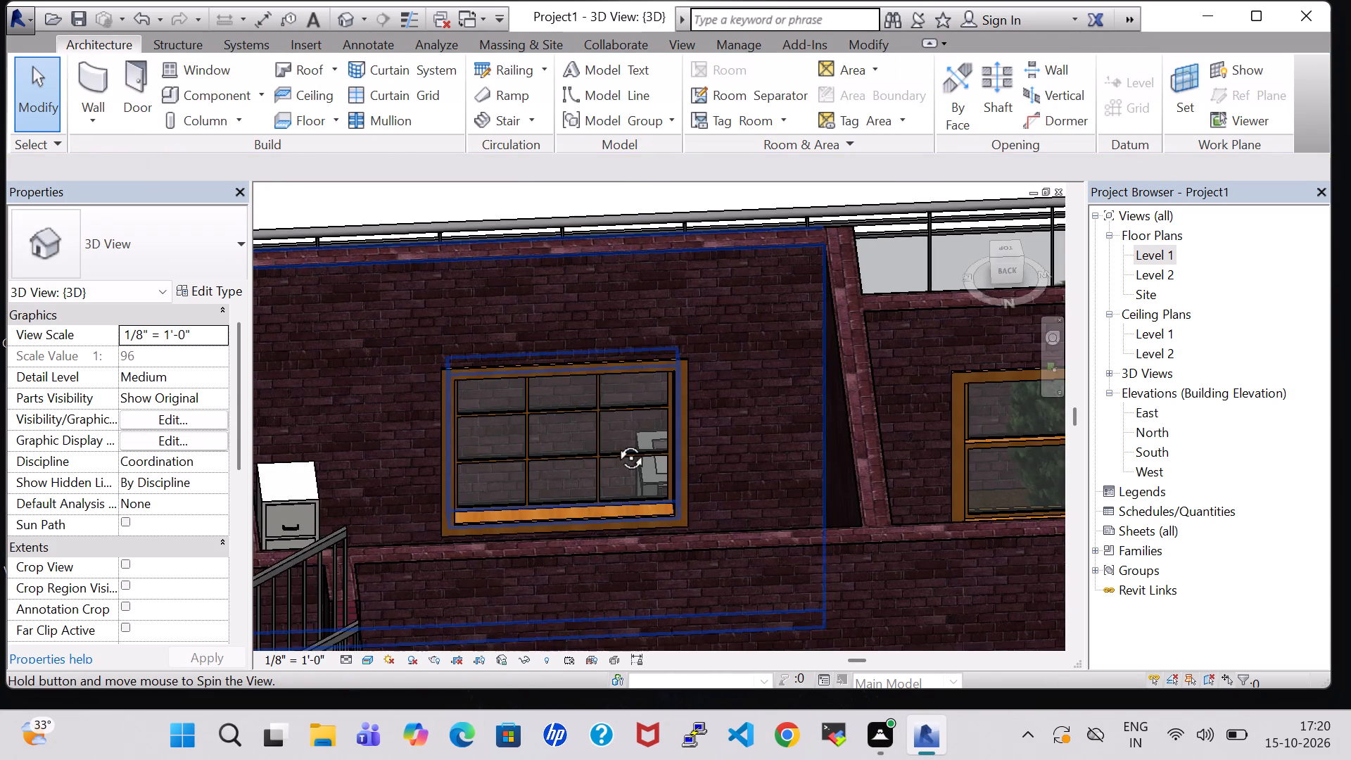
{"action": "middle_click_drag", "start_coordinate": [615, 442], "coordinate": [603, 507], "text": "shift"}
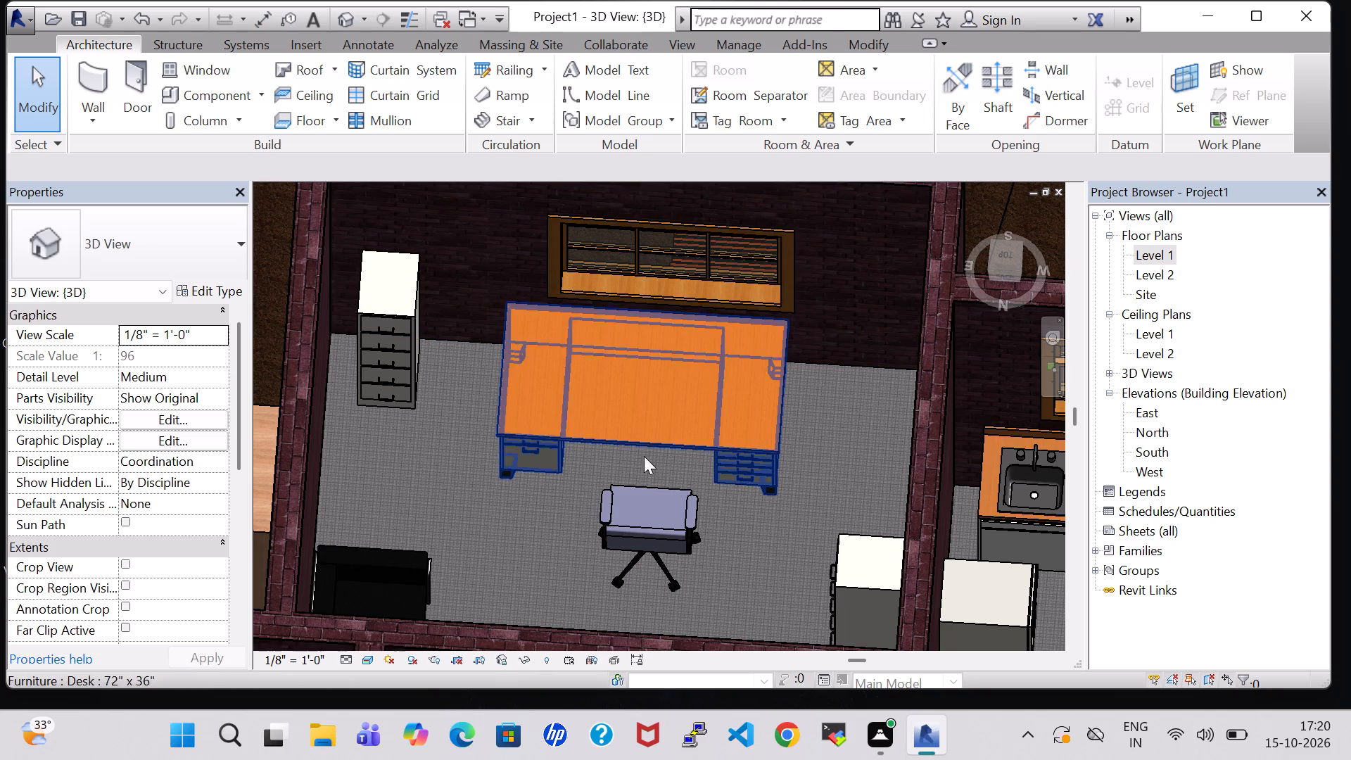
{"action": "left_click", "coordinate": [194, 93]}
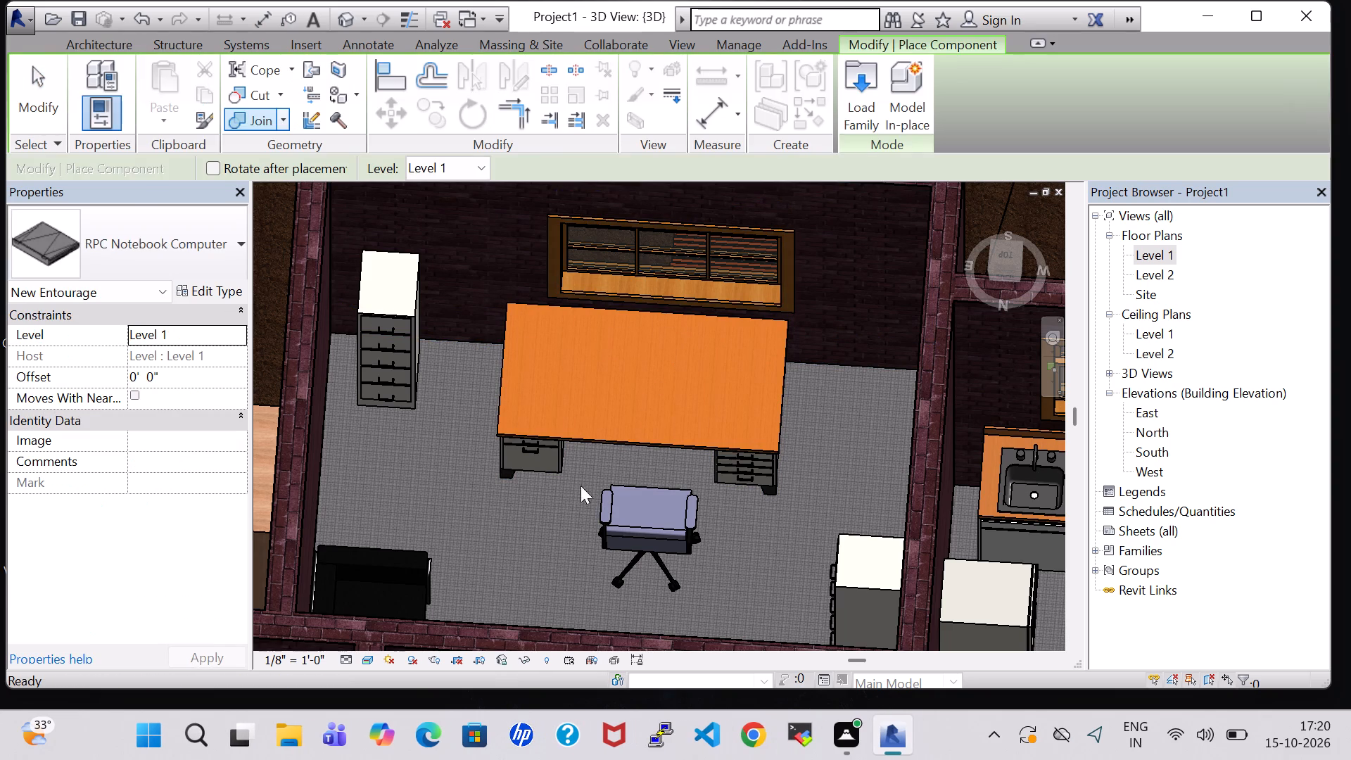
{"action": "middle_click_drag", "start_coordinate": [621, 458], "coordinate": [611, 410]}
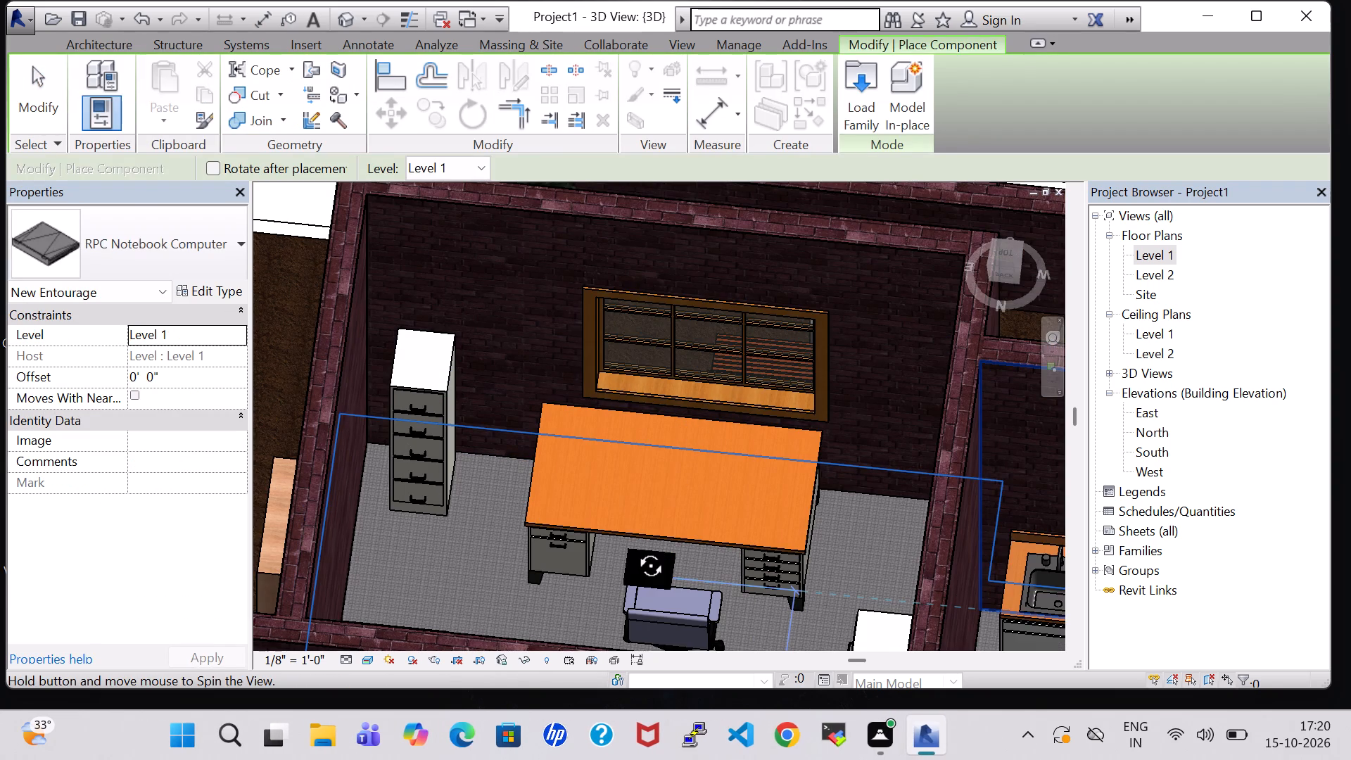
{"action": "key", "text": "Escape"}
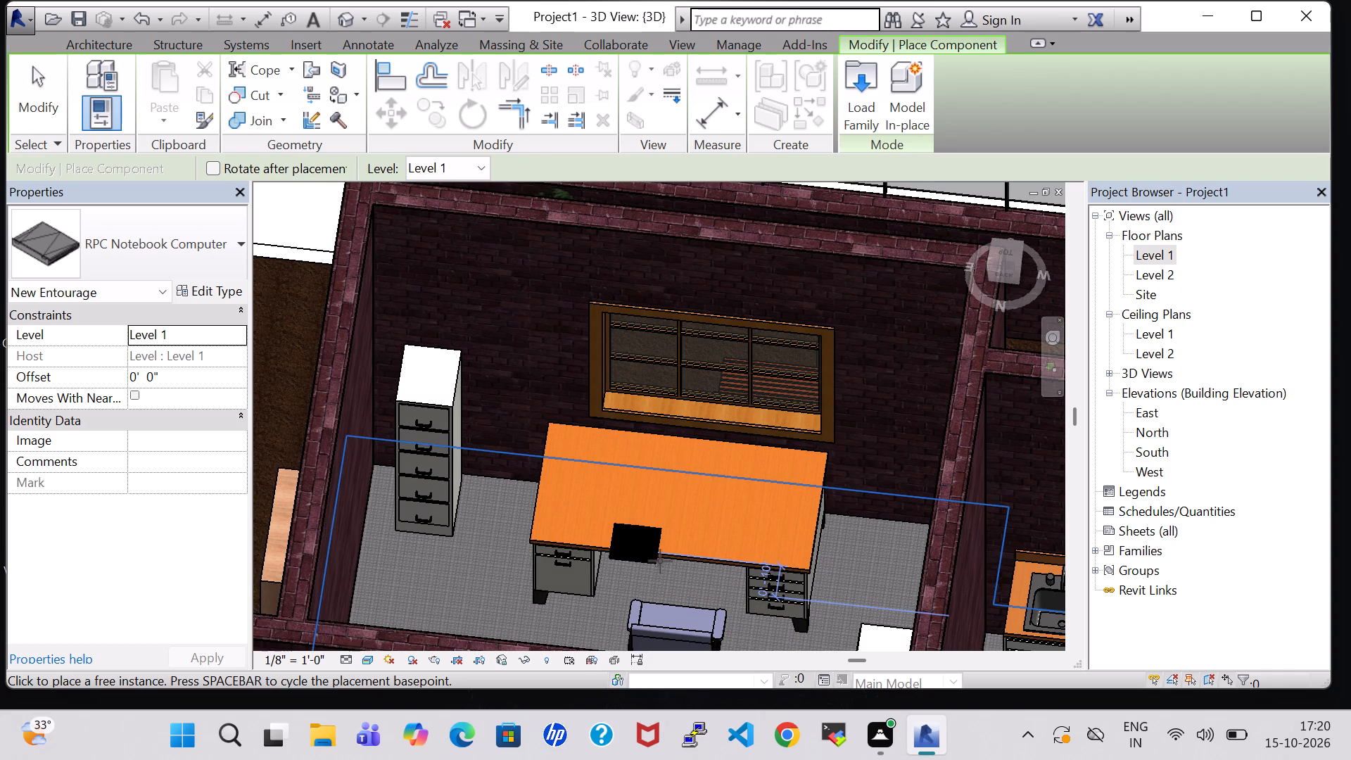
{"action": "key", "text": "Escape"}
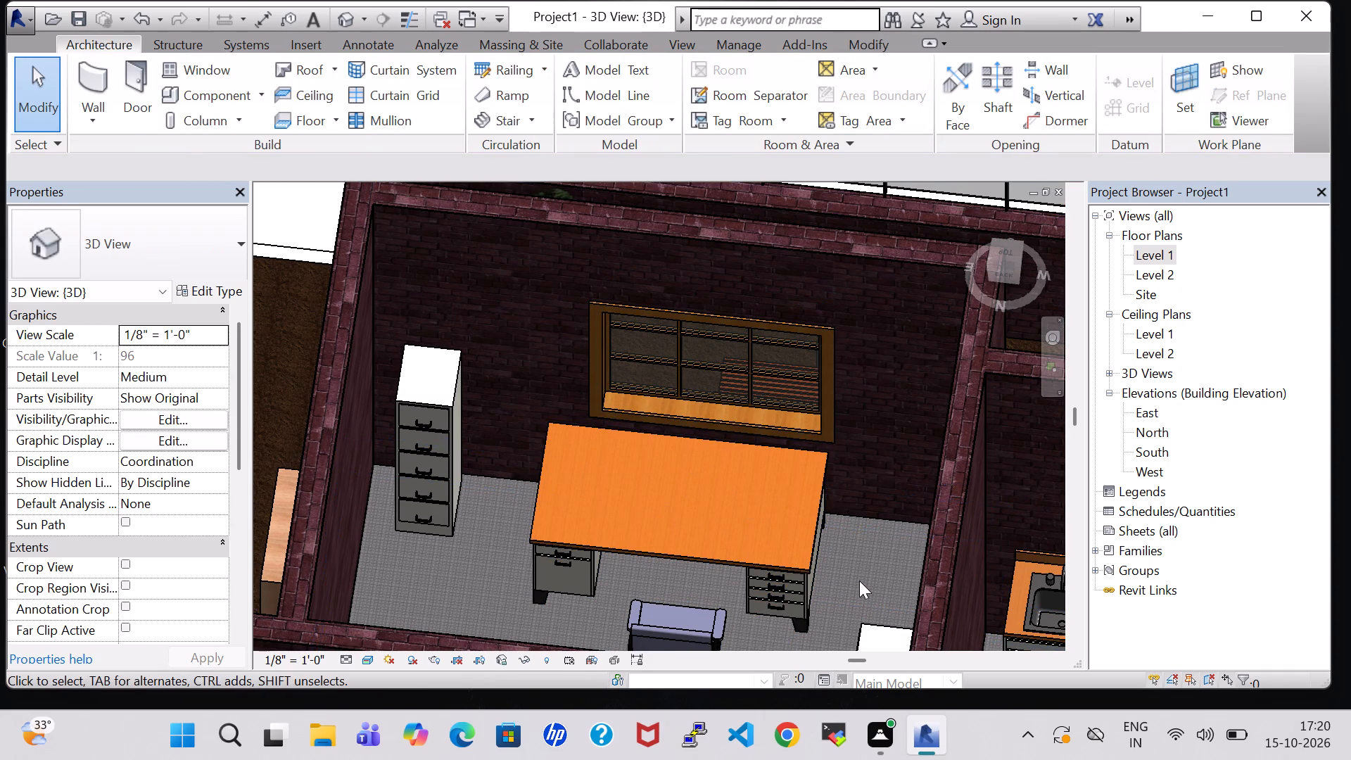
Nudge the Drawing Room desk away from the window toward the chair, far enough to uncover the notebook computer.
{"action": "middle_click_drag", "start_coordinate": [856, 580], "coordinate": [856, 536], "text": "shift"}
{"action": "middle_click_drag", "start_coordinate": [856, 533], "coordinate": [856, 509]}
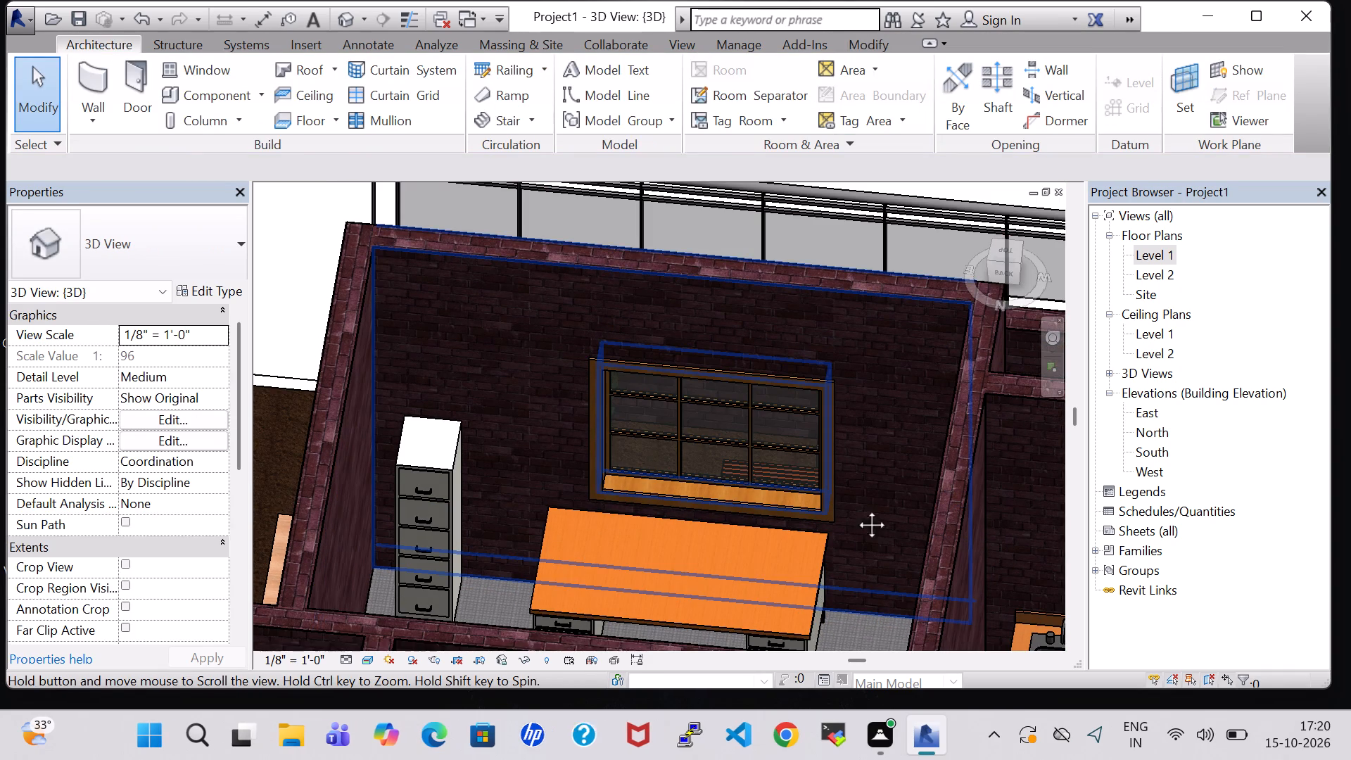
{"action": "middle_click_drag", "start_coordinate": [856, 509], "coordinate": [858, 449]}
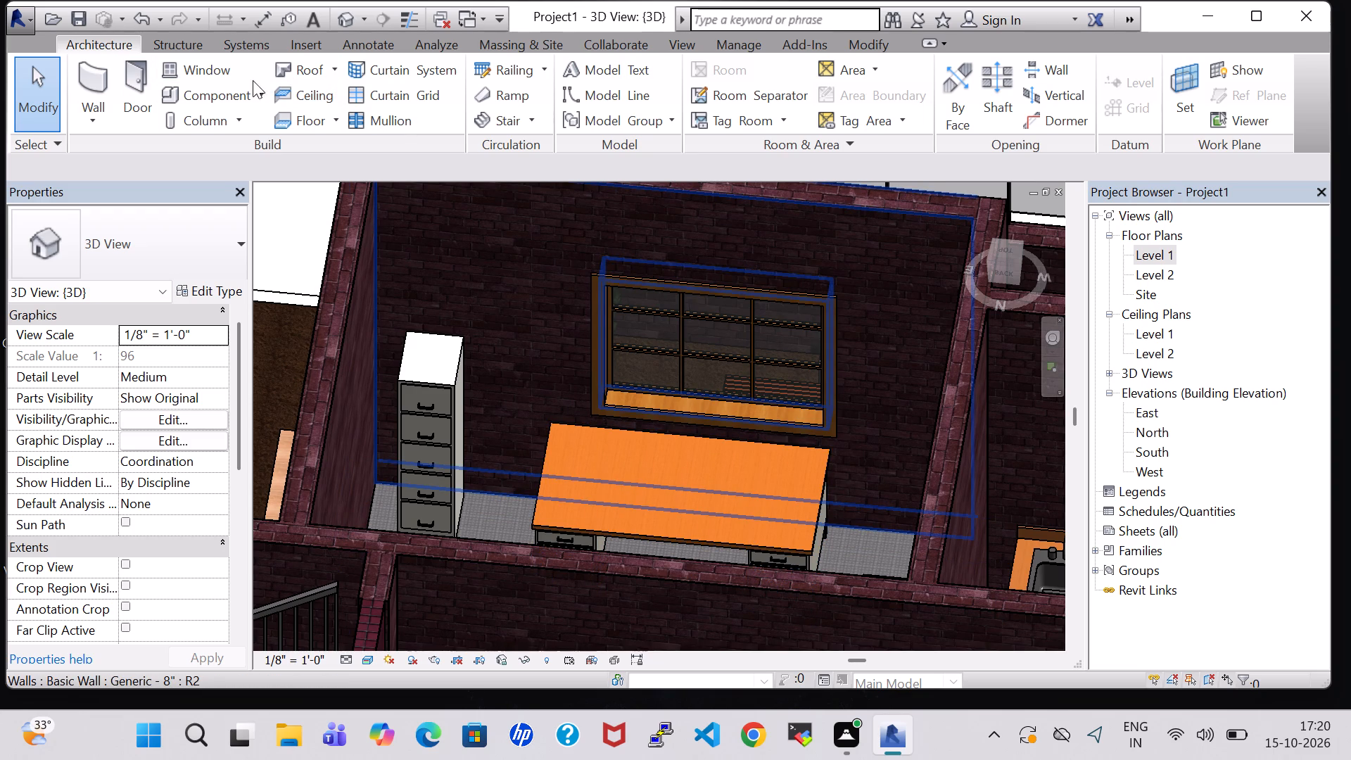
{"action": "left_click", "coordinate": [801, 448]}
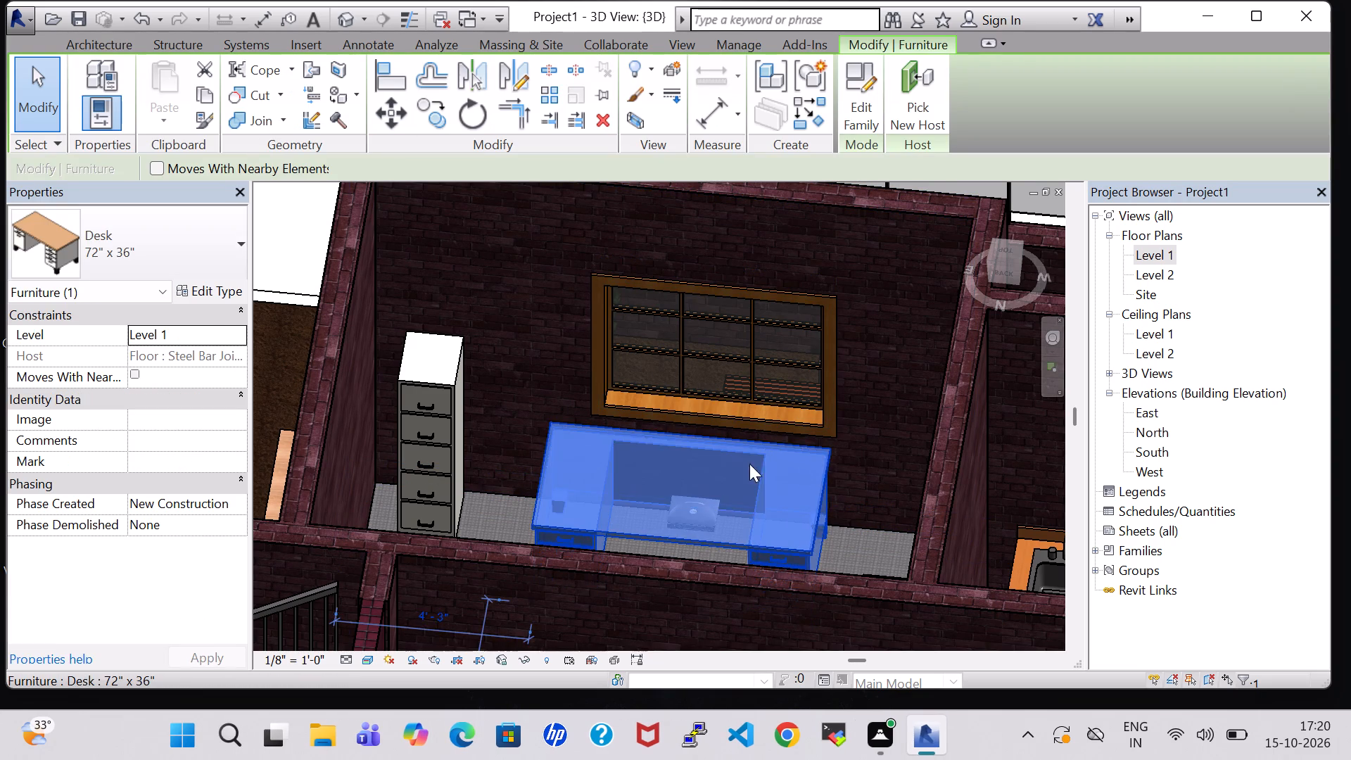
{"action": "left_click", "coordinate": [692, 518]}
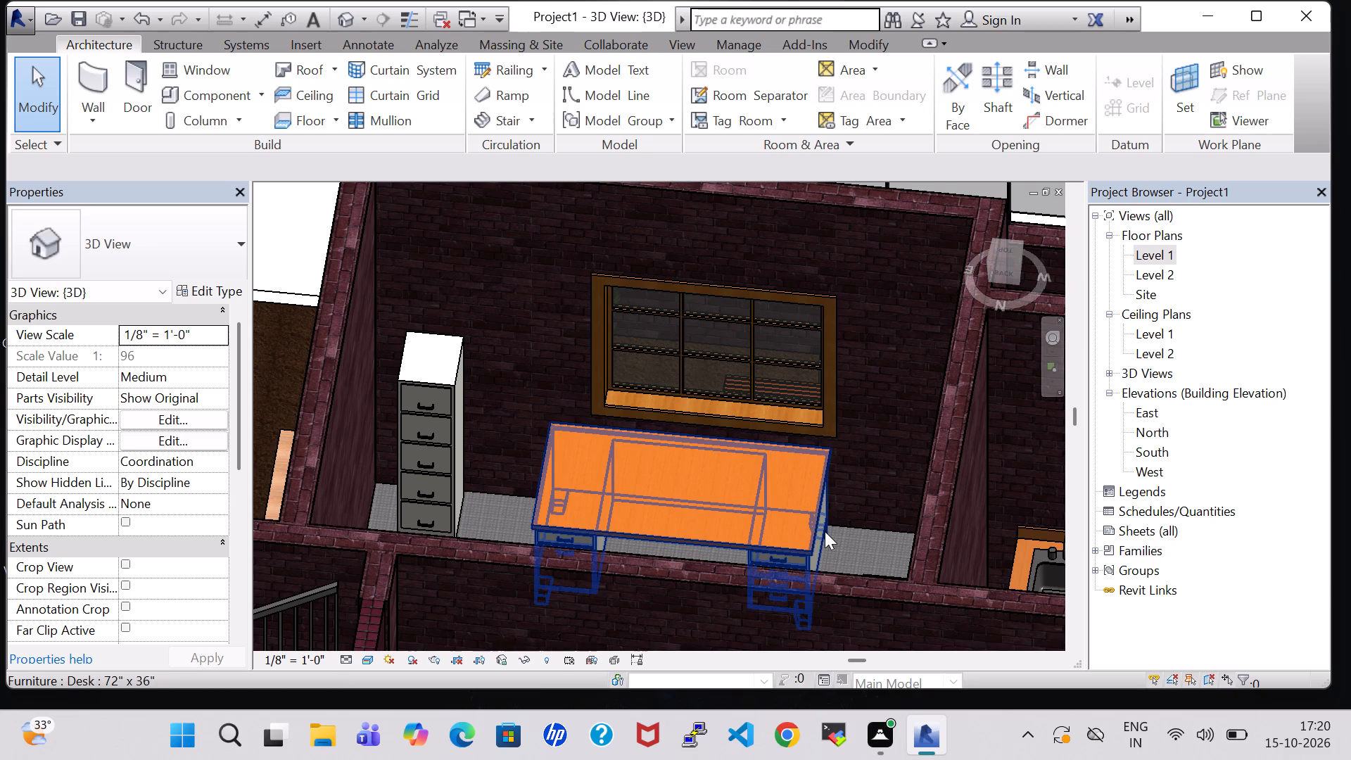
{"action": "key", "text": "Down"}
{"action": "key", "text": "Down"}
{"action": "key", "text": "Down"}
{"action": "key", "text": "Down"}
{"action": "key", "text": "Down"}
{"action": "key", "text": "Down"}
{"action": "key", "text": "Down"}
{"action": "key", "text": "Down"}
{"action": "scroll", "coordinate": [837, 540], "scroll_direction": "down", "scroll_amount": 2}
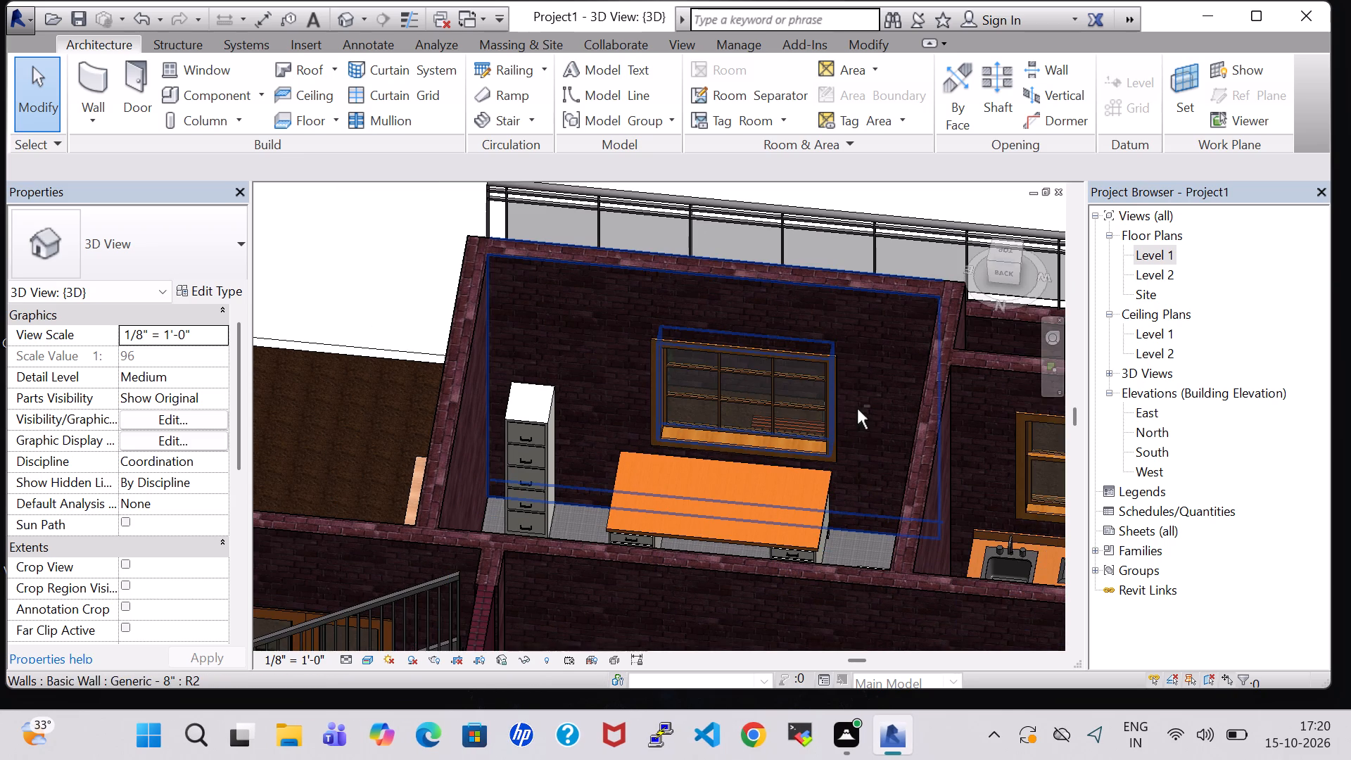
{"action": "middle_click_drag", "start_coordinate": [857, 409], "coordinate": [857, 480], "text": "shift"}
{"action": "middle_click", "coordinate": [857, 480], "text": "shift"}
{"action": "left_click", "coordinate": [740, 370]}
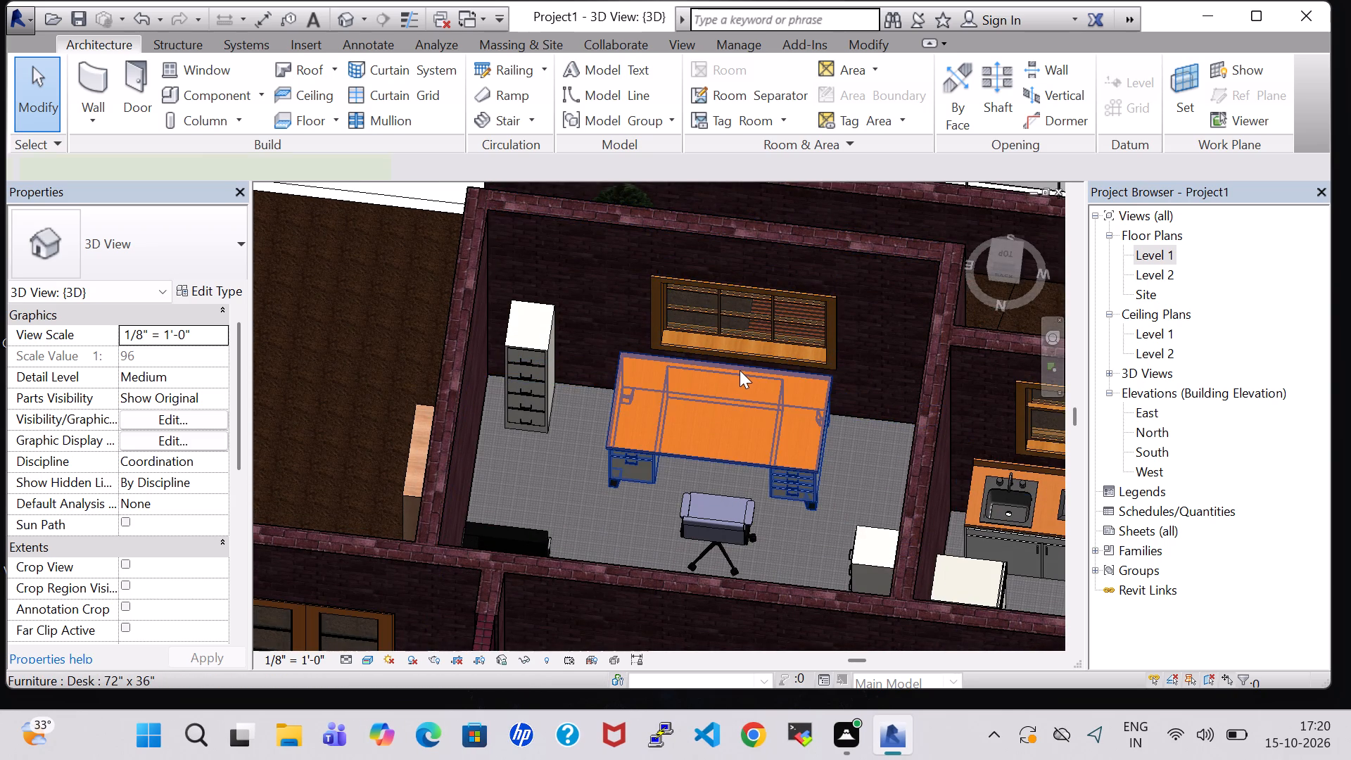
{"action": "key", "text": "Down"}
{"action": "key", "text": "Down"}
{"action": "key", "text": "Down"}
{"action": "key", "text": "Down"}
{"action": "key", "text": "Down"}
{"action": "key", "text": "Down"}
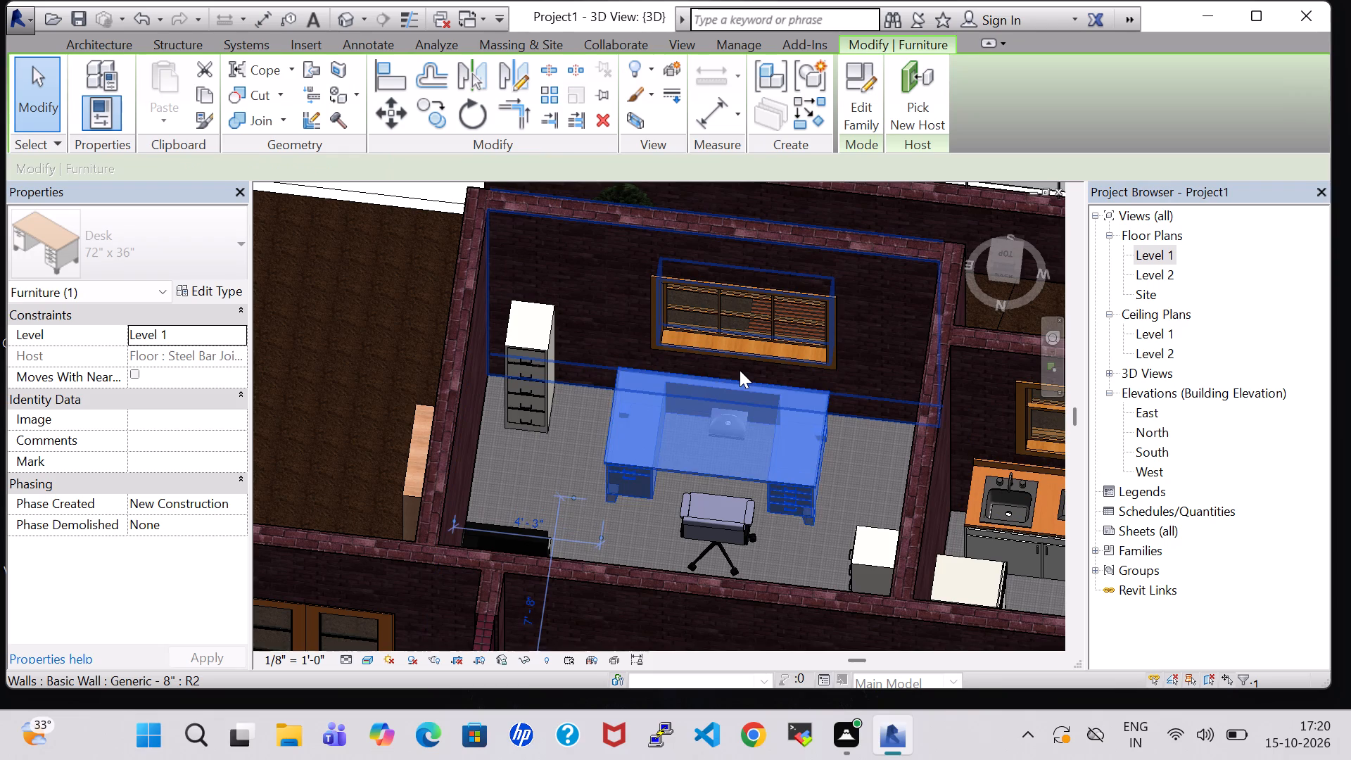
{"action": "key", "text": "Down"}
{"action": "key", "text": "Down"}
{"action": "key", "text": "Down"}
{"action": "key", "text": "Down"}
{"action": "key", "text": "Down"}
{"action": "key", "text": "Down"}
{"action": "key", "text": "Down"}
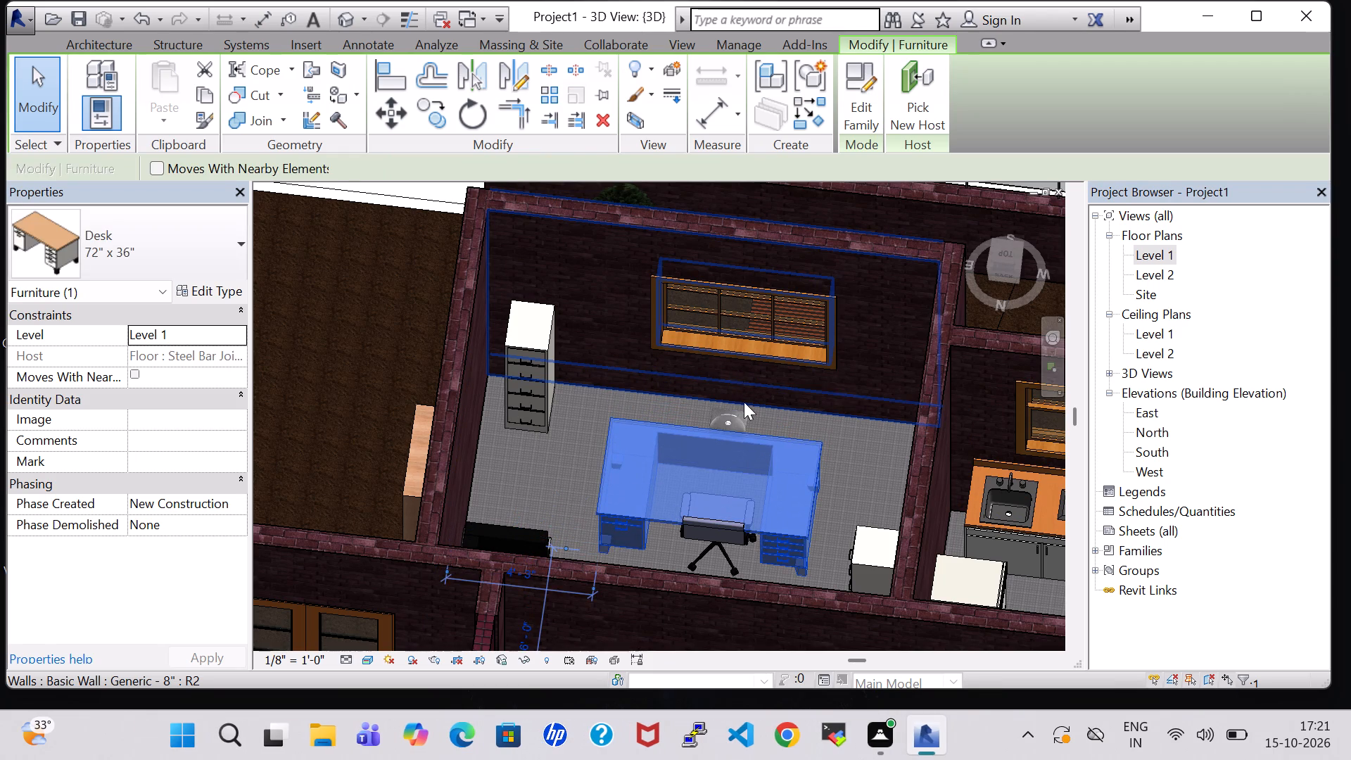
Set the uncovered RPC Notebook Computer's offset to 2' 6".
{"action": "left_click", "coordinate": [742, 410]}
{"action": "left_click", "coordinate": [137, 376]}
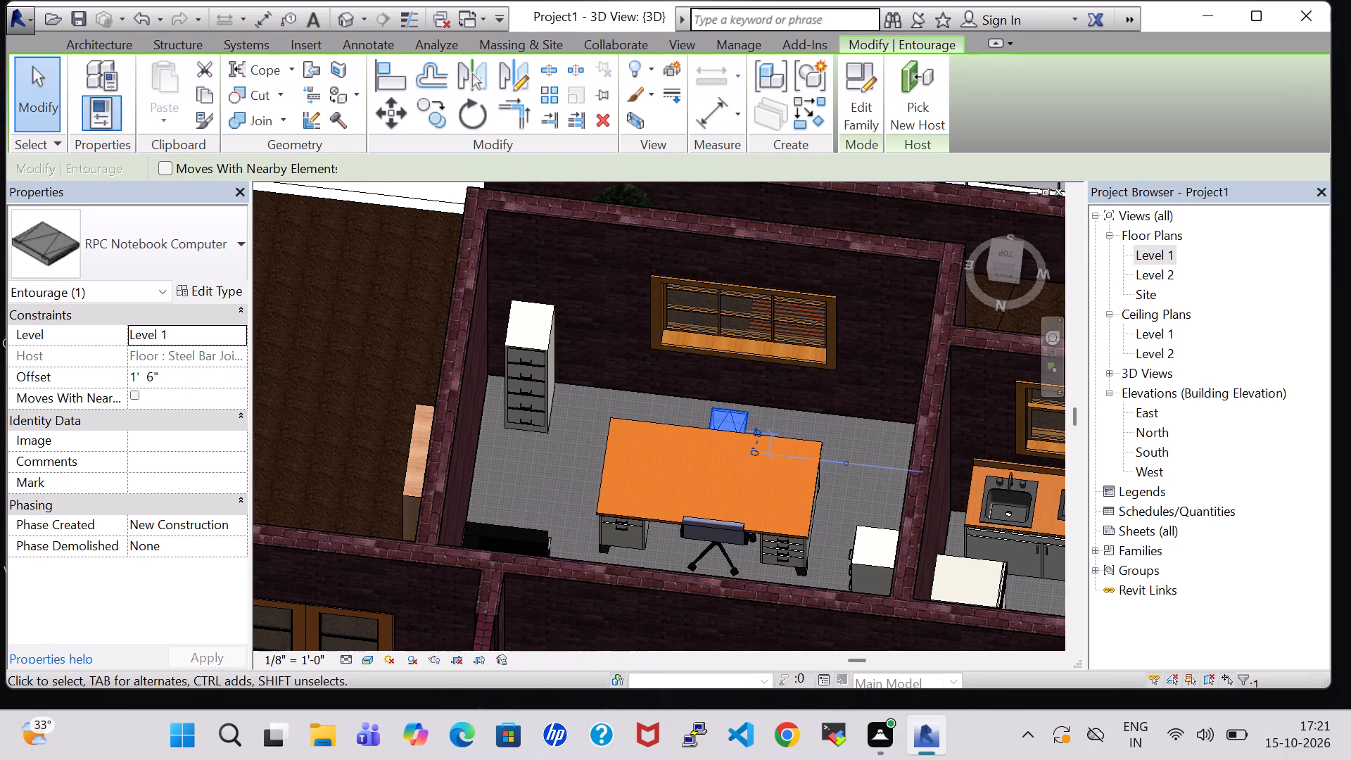
{"action": "key", "text": "BackSpace"}
{"action": "key", "text": "2"}
{"action": "key", "text": "Return"}
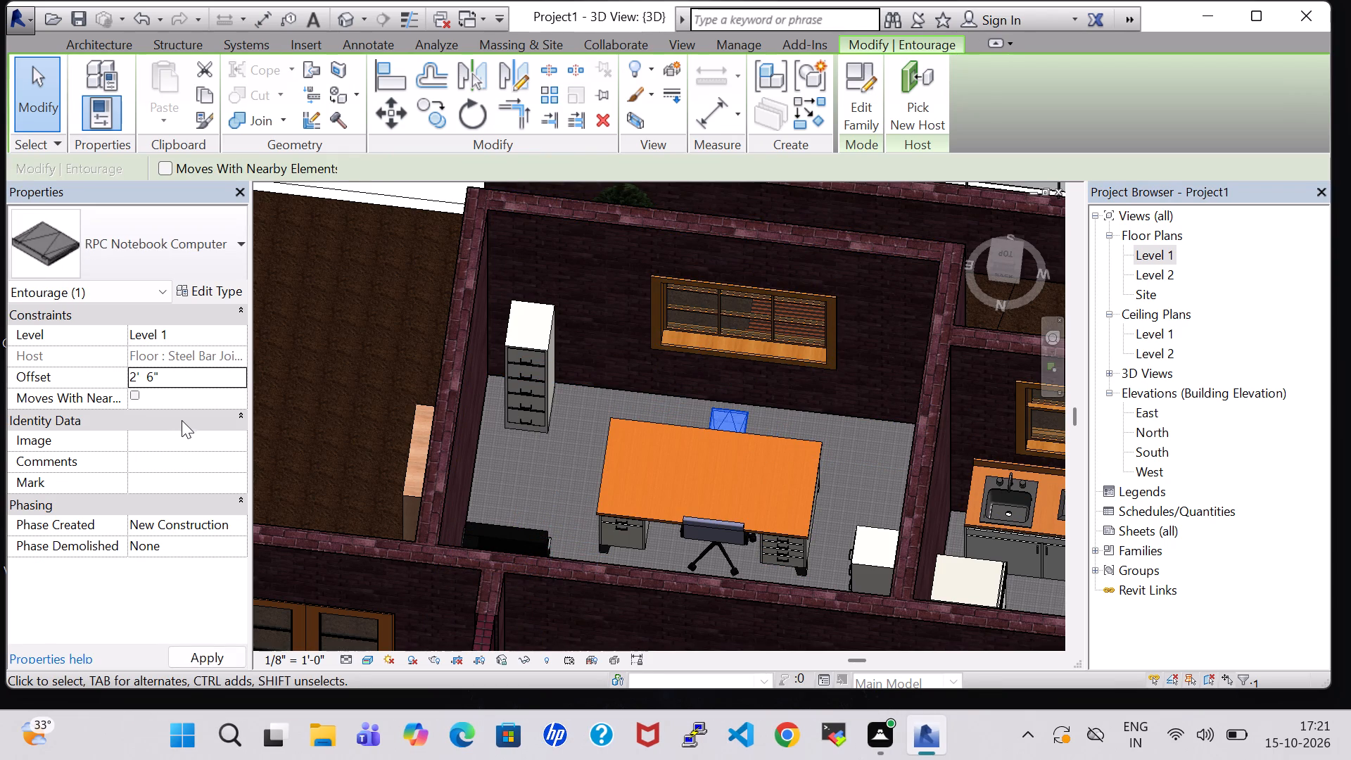
In the Level 1 floor plan, nudge the desk back against the window wall beneath the notebook computer, about 4' 6" from the side wall opposite the kitchen.
{"action": "double_click", "coordinate": [1163, 252]}
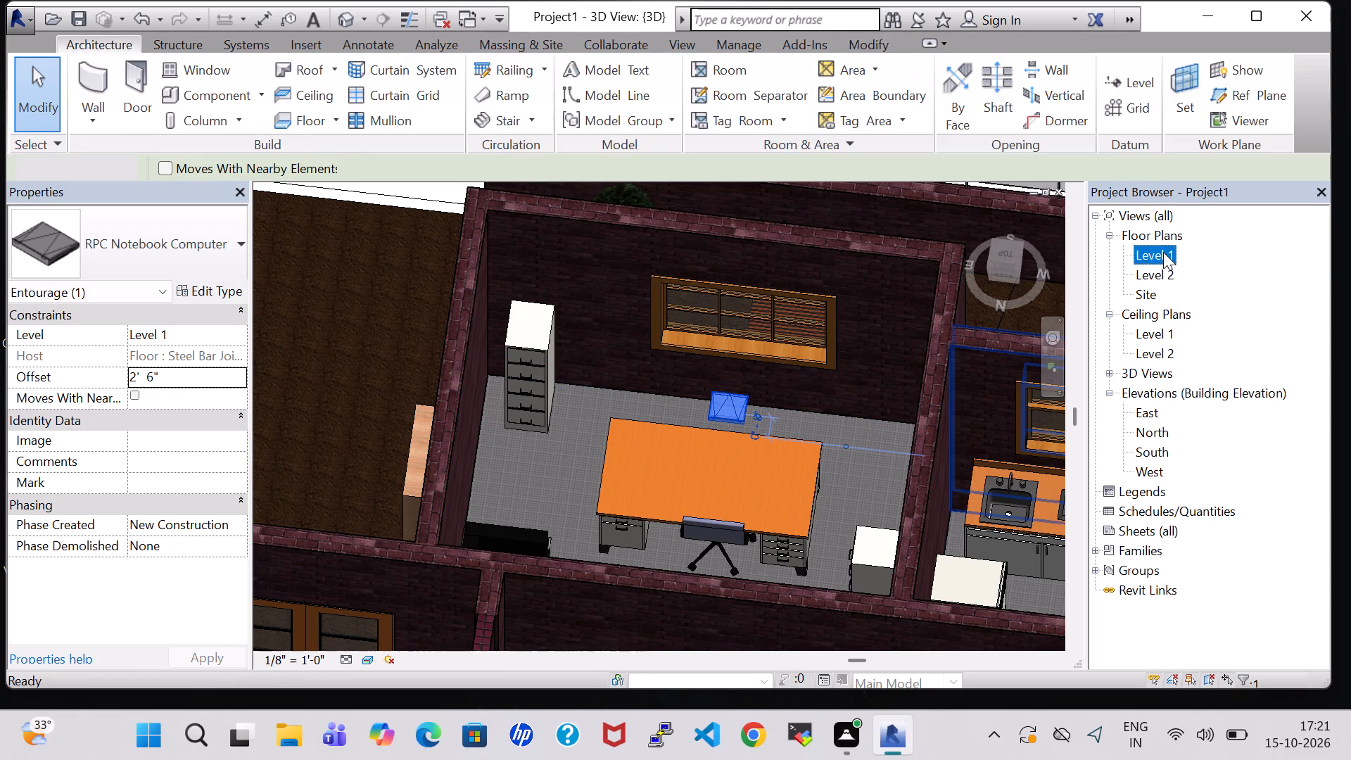
{"action": "scroll", "coordinate": [781, 368], "scroll_direction": "down", "scroll_amount": 2}
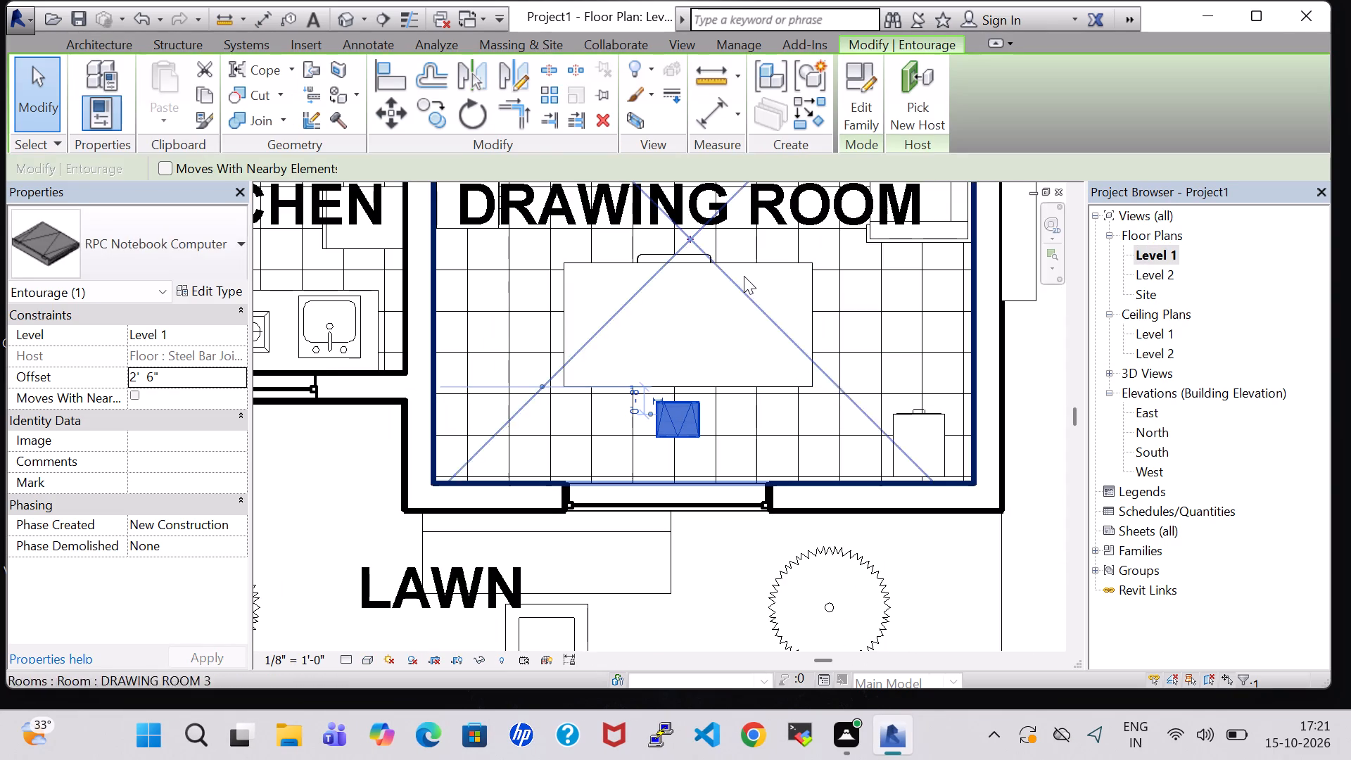
{"action": "left_click", "coordinate": [747, 265]}
{"action": "key", "text": "Down"}
{"action": "key", "text": "Down"}
{"action": "key", "text": "Down"}
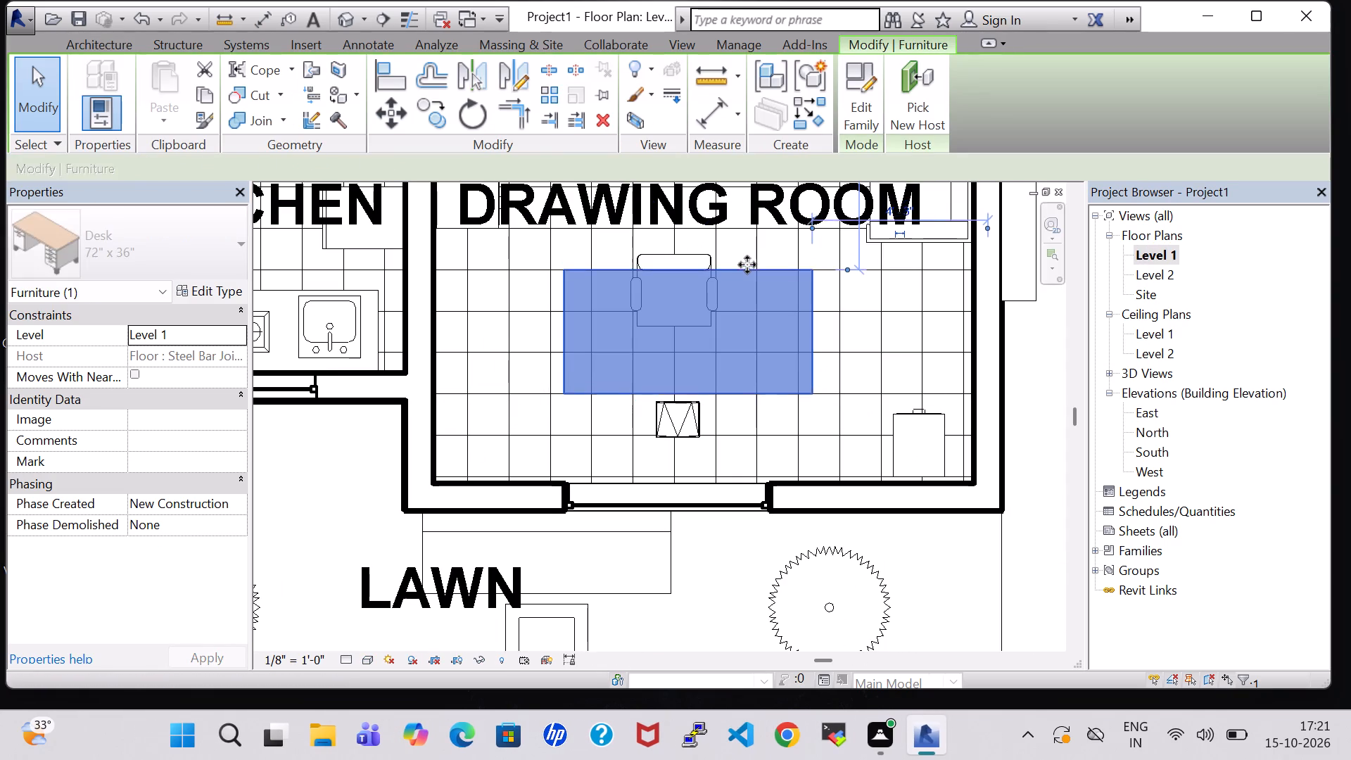
{"action": "key", "text": "Down"}
{"action": "key", "text": "Down"}
{"action": "key", "text": "Down"}
{"action": "key", "text": "Down"}
{"action": "key", "text": "Down"}
{"action": "key", "text": "Down"}
{"action": "key", "text": "Down"}
{"action": "key", "text": "Down"}
{"action": "key", "text": "Down"}
{"action": "key", "text": "Down"}
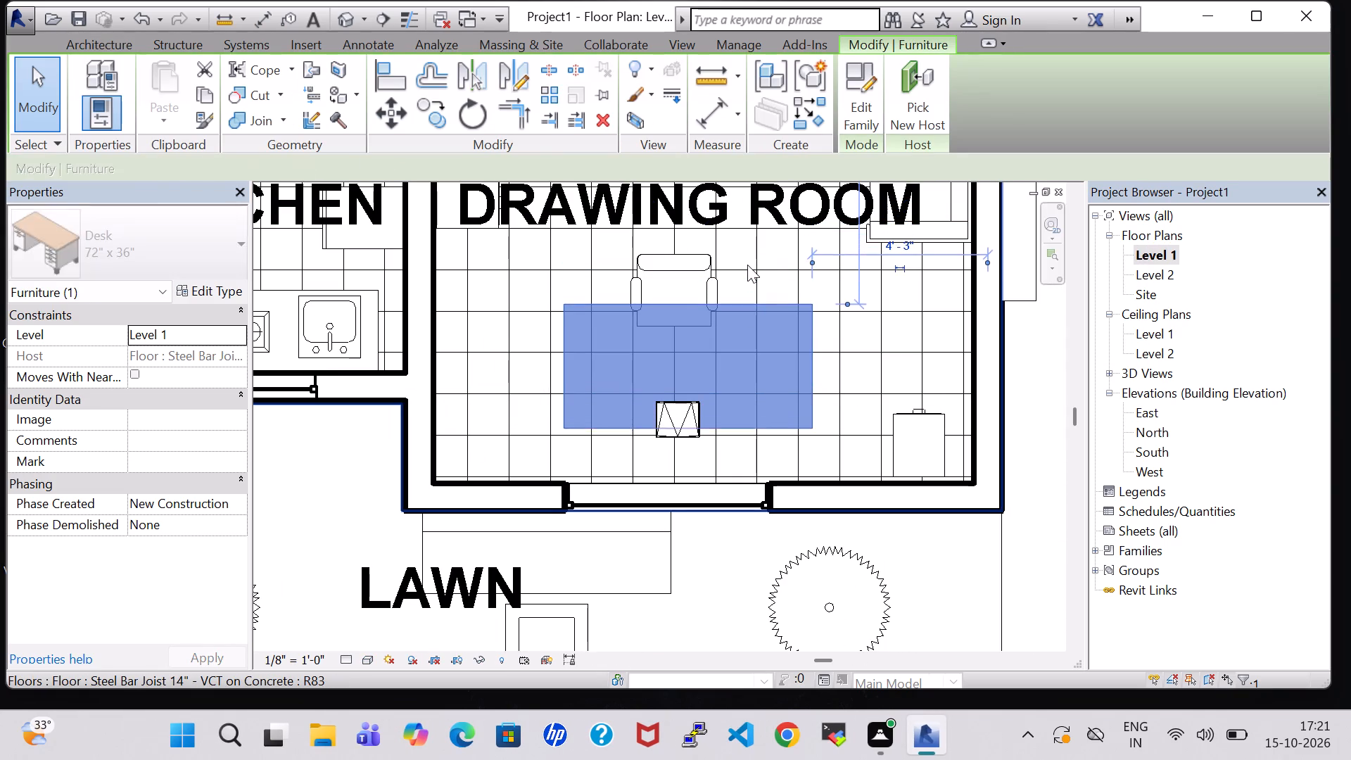
{"action": "key", "text": "Down"}
{"action": "key", "text": "Down"}
{"action": "key", "text": "Down"}
{"action": "key", "text": "Down"}
{"action": "key", "text": "Down"}
{"action": "key", "text": "Down"}
{"action": "key", "text": "Down"}
{"action": "key", "text": "Down"}
{"action": "key", "text": "Down"}
{"action": "key", "text": "Down"}
{"action": "key", "text": "Down"}
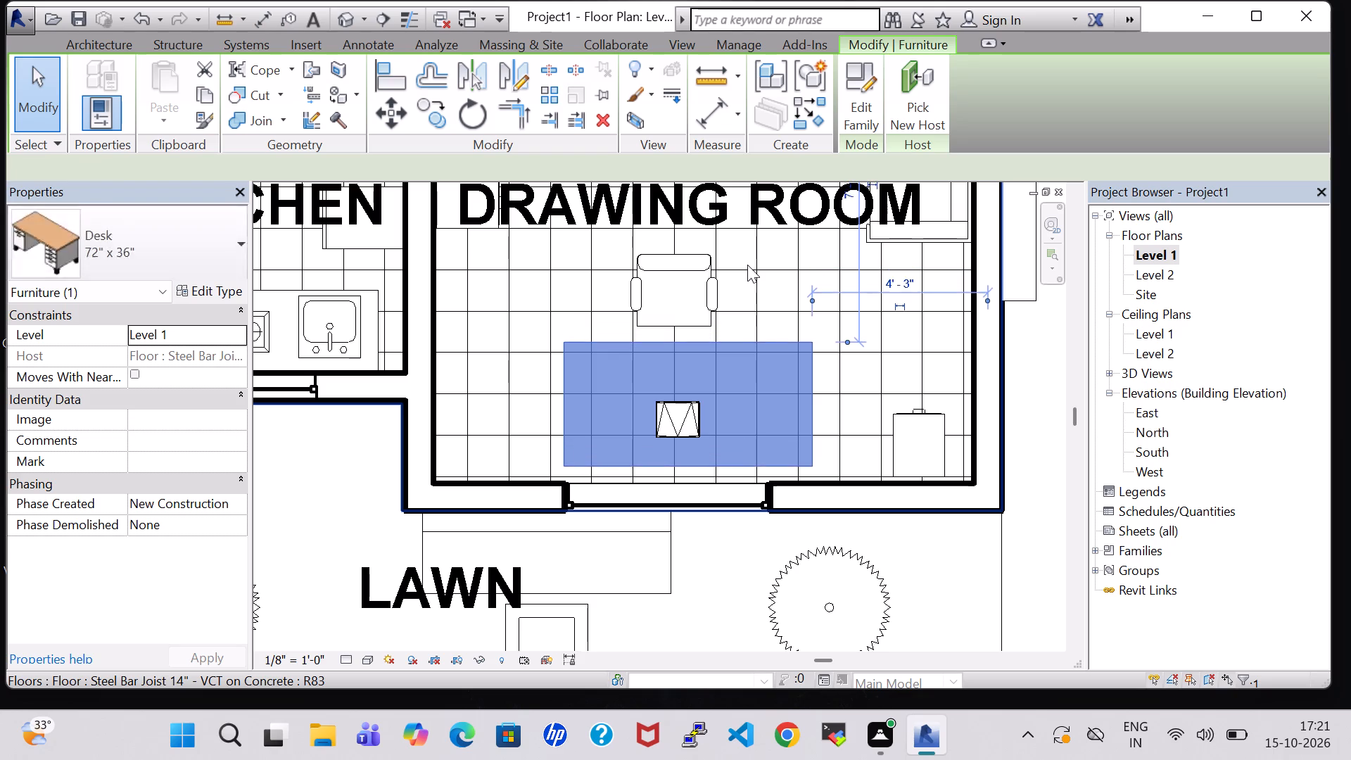
{"action": "key", "text": "Down"}
{"action": "key", "text": "Down"}
{"action": "key", "text": "Down"}
{"action": "key", "text": "Left"}
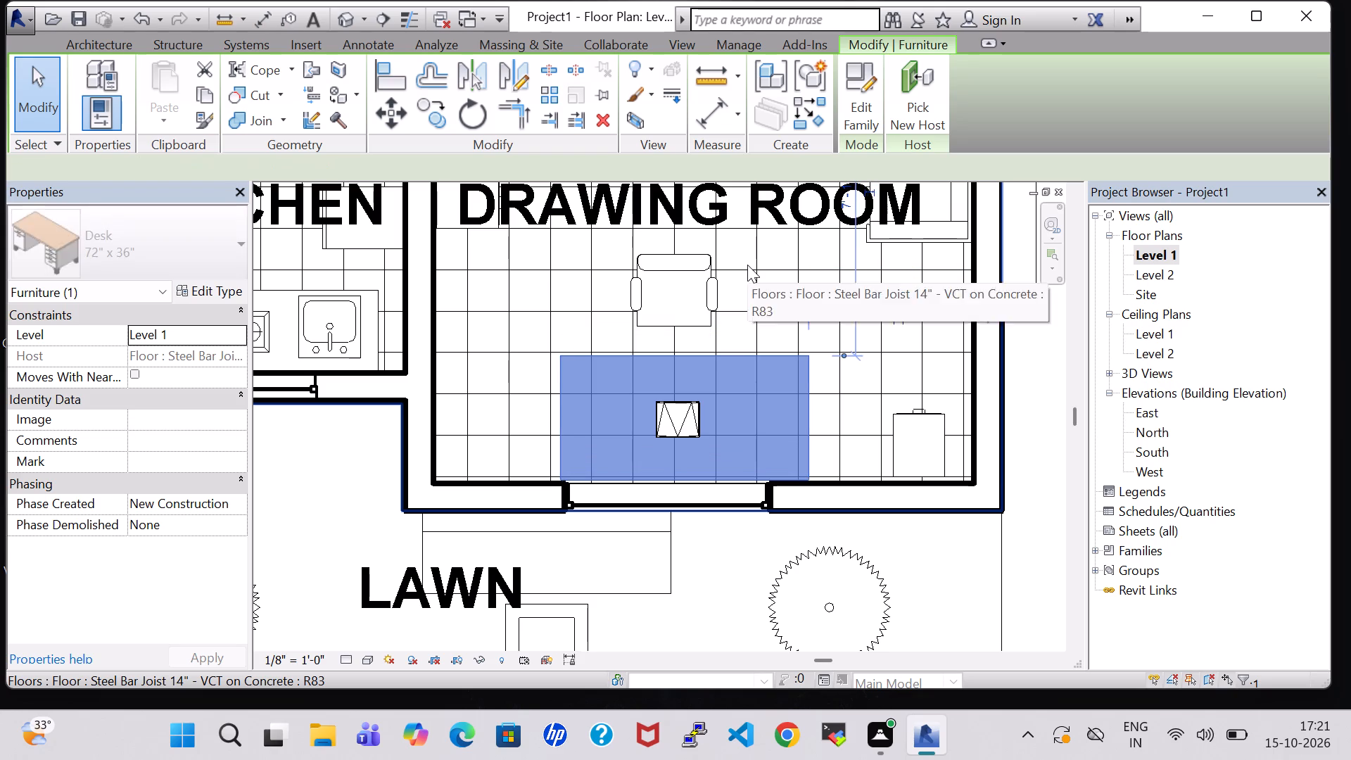
{"action": "key", "text": "Left"}
{"action": "key", "text": "Left"}
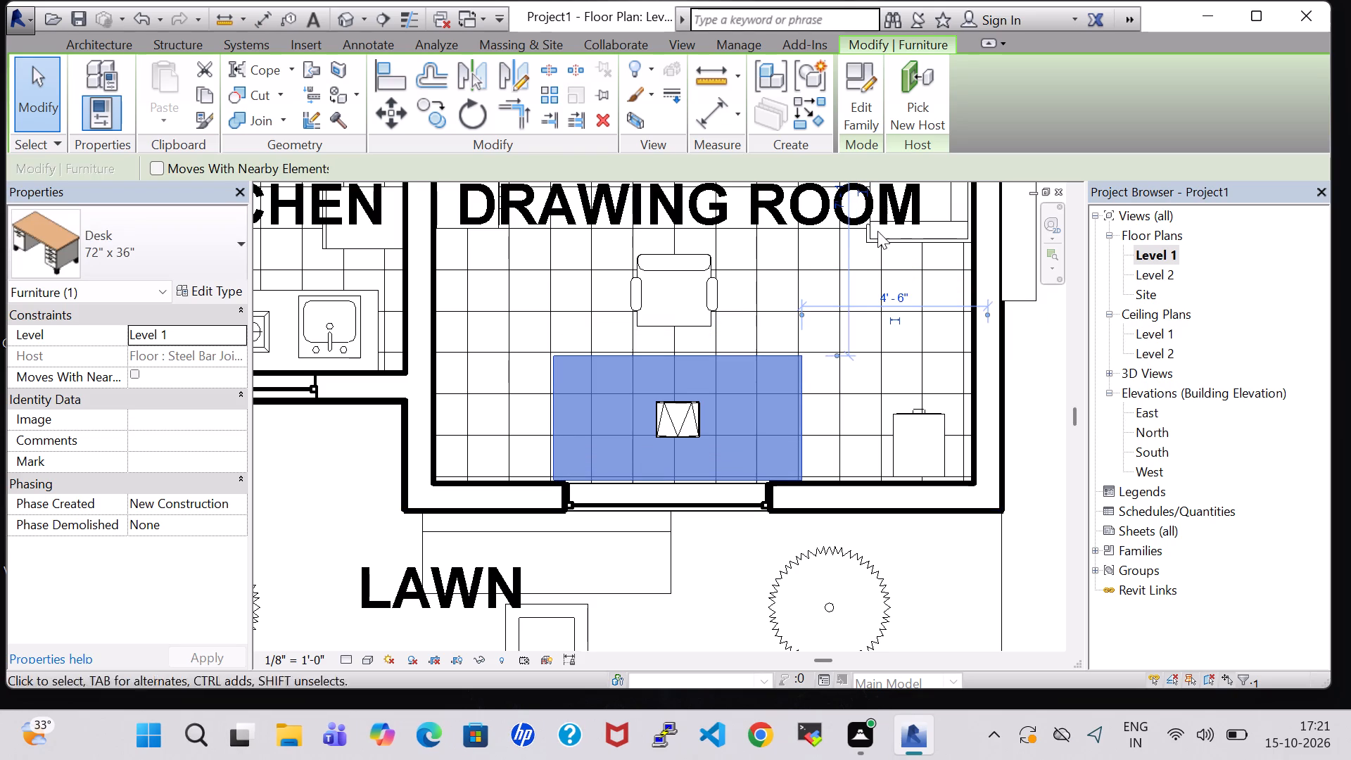
{"action": "left_click", "coordinate": [1035, 362]}
Examine the notebook computer on the desk and the surrounding rooms from several angles in the 3D view.
{"action": "left_click", "coordinate": [338, 26]}
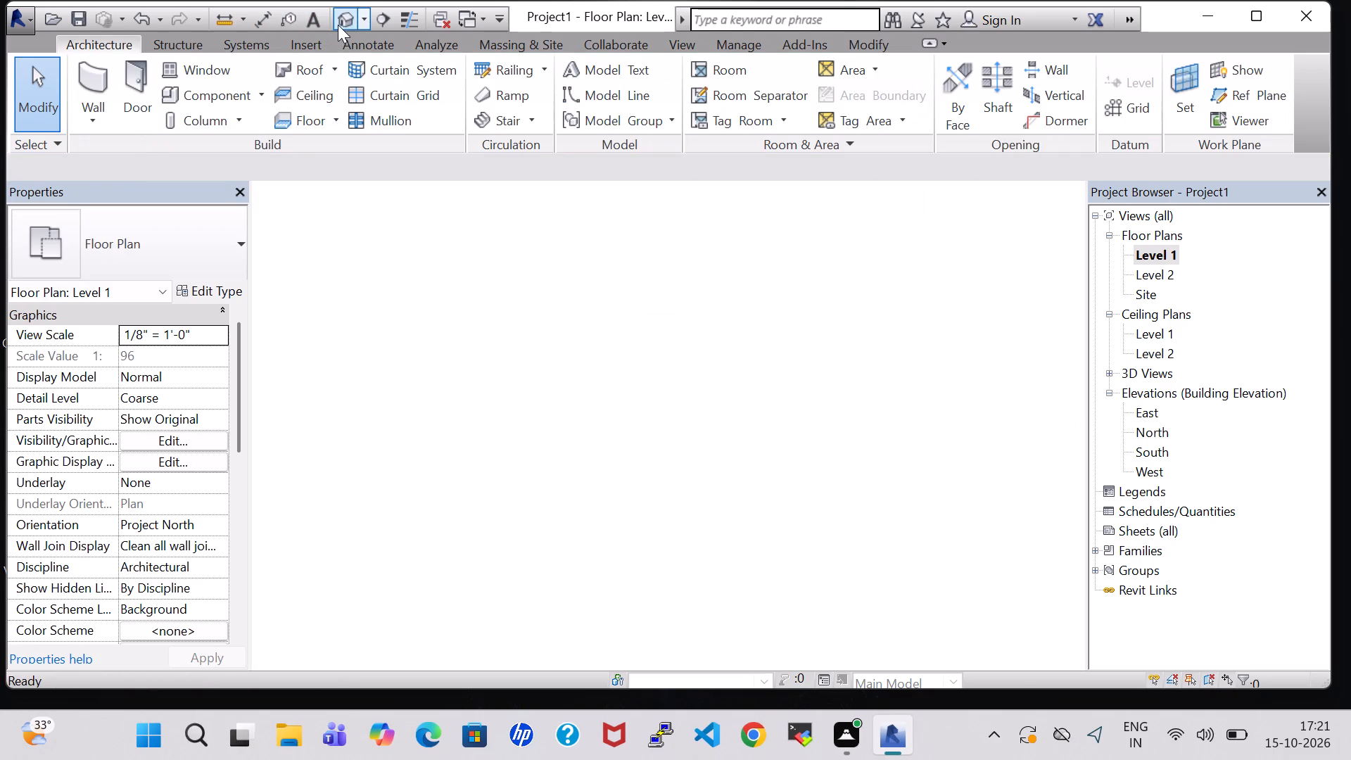
{"action": "middle_click_drag", "start_coordinate": [819, 514], "coordinate": [799, 409], "text": "shift"}
{"action": "scroll", "coordinate": [799, 409], "scroll_direction": "down", "scroll_amount": 3}
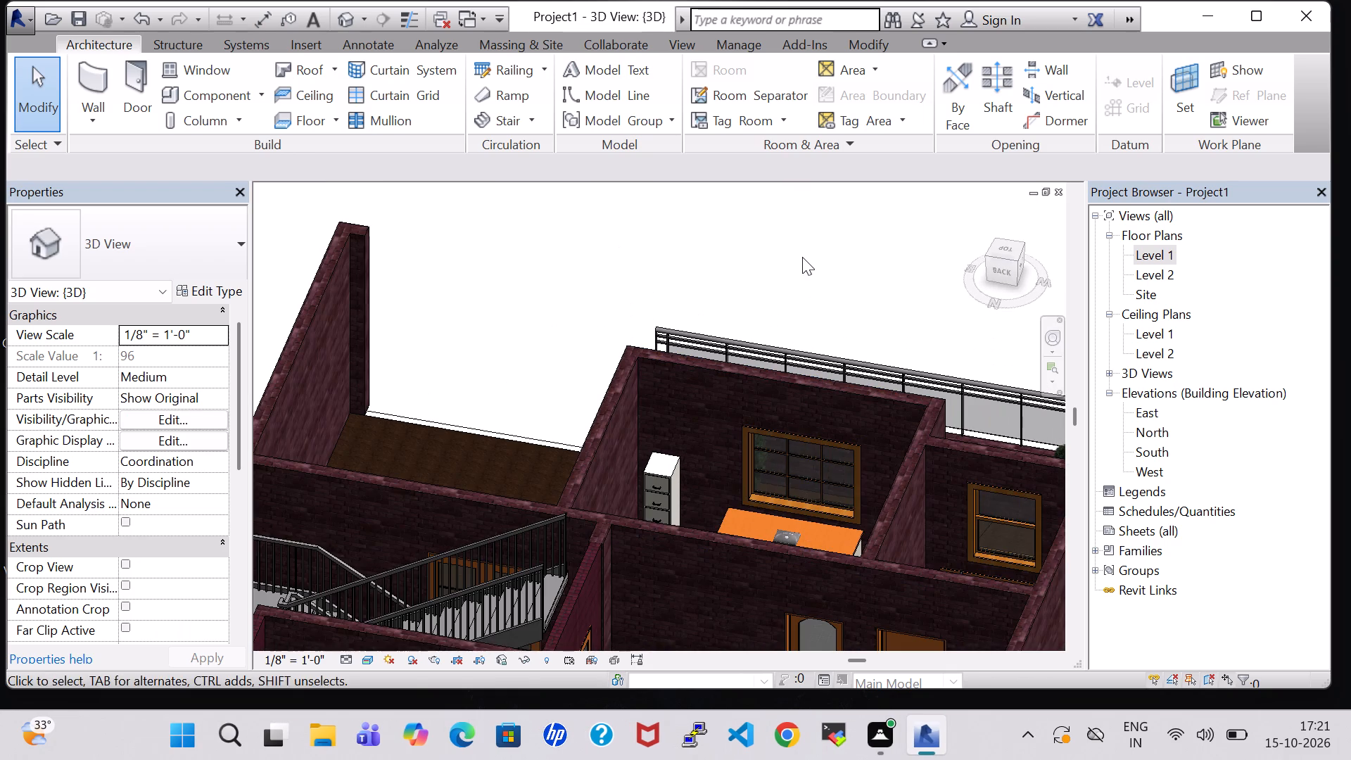
{"action": "middle_click_drag", "start_coordinate": [802, 257], "coordinate": [802, 310], "text": "shift"}
{"action": "middle_click_drag", "start_coordinate": [792, 272], "coordinate": [521, 232]}
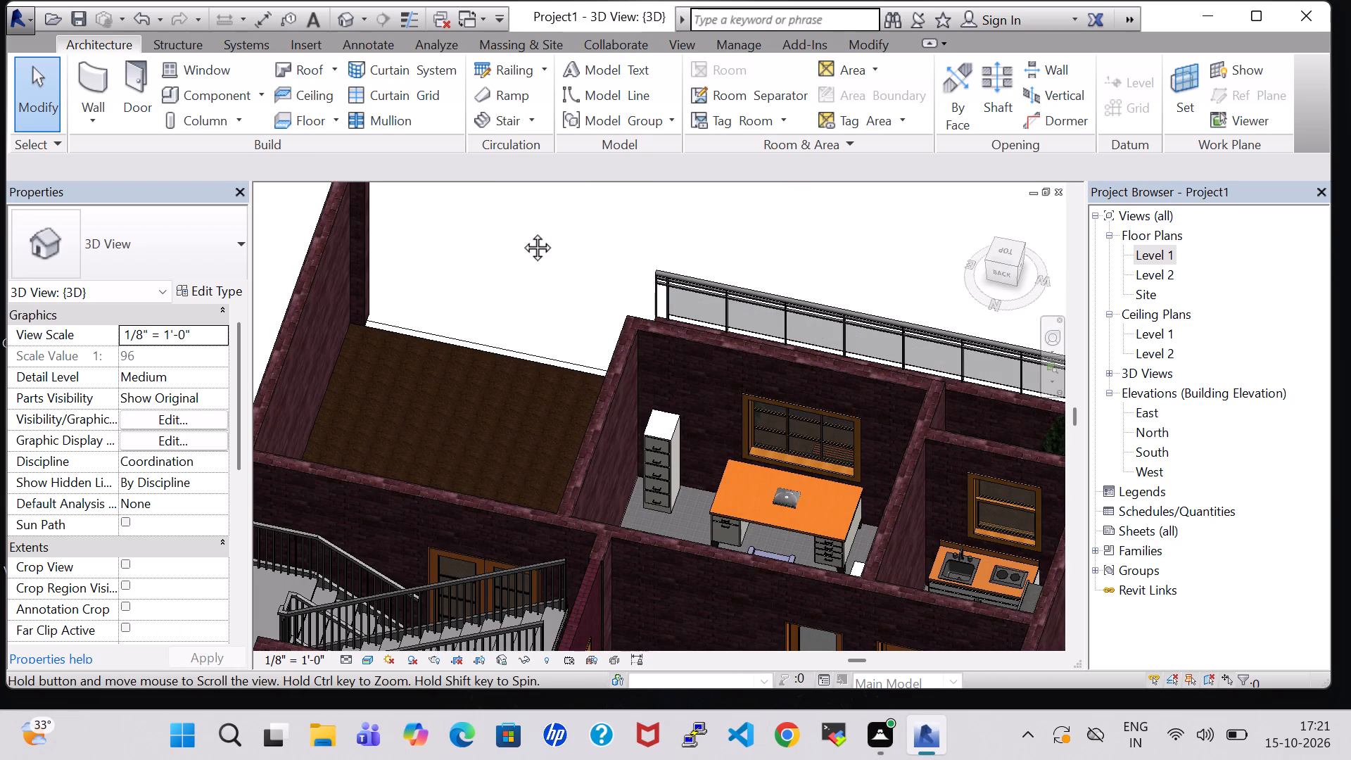
{"action": "middle_click_drag", "start_coordinate": [521, 232], "coordinate": [519, 232]}
{"action": "middle_click_drag", "start_coordinate": [749, 244], "coordinate": [770, 331], "text": "shift"}
{"action": "middle_click_drag", "start_coordinate": [832, 433], "coordinate": [754, 384]}
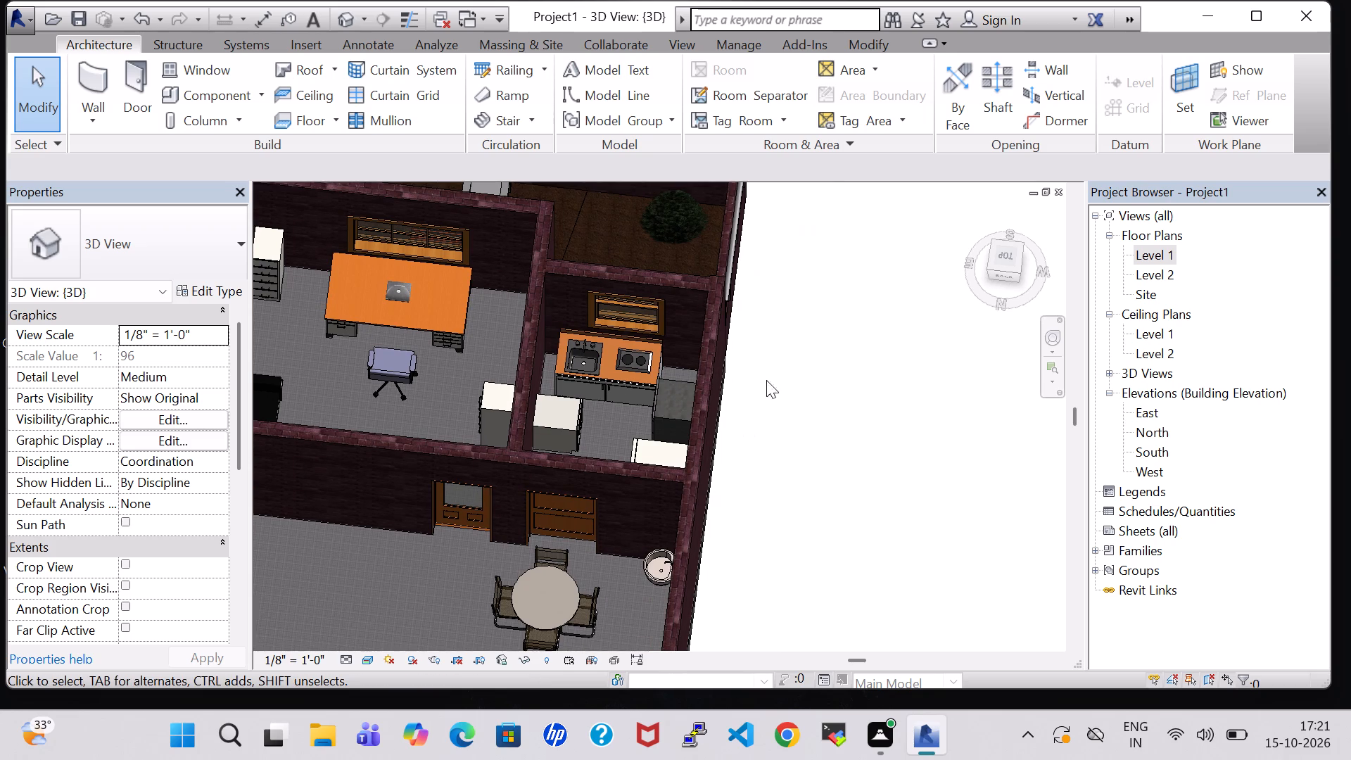
{"action": "middle_click_drag", "start_coordinate": [808, 382], "coordinate": [825, 380]}
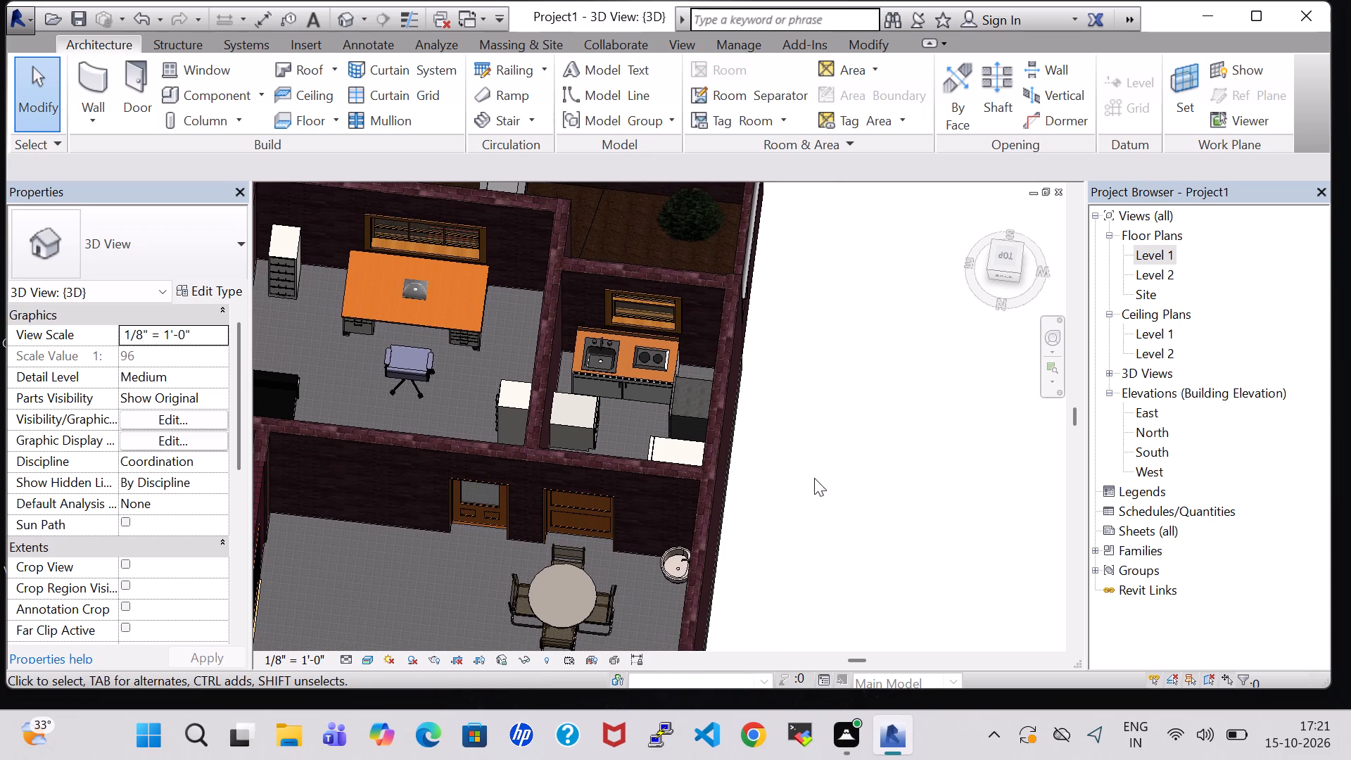
{"action": "middle_click_drag", "start_coordinate": [814, 478], "coordinate": [810, 345]}
{"action": "scroll", "coordinate": [810, 345], "scroll_direction": "down", "scroll_amount": 1}
{"action": "middle_click_drag", "start_coordinate": [741, 470], "coordinate": [784, 398]}
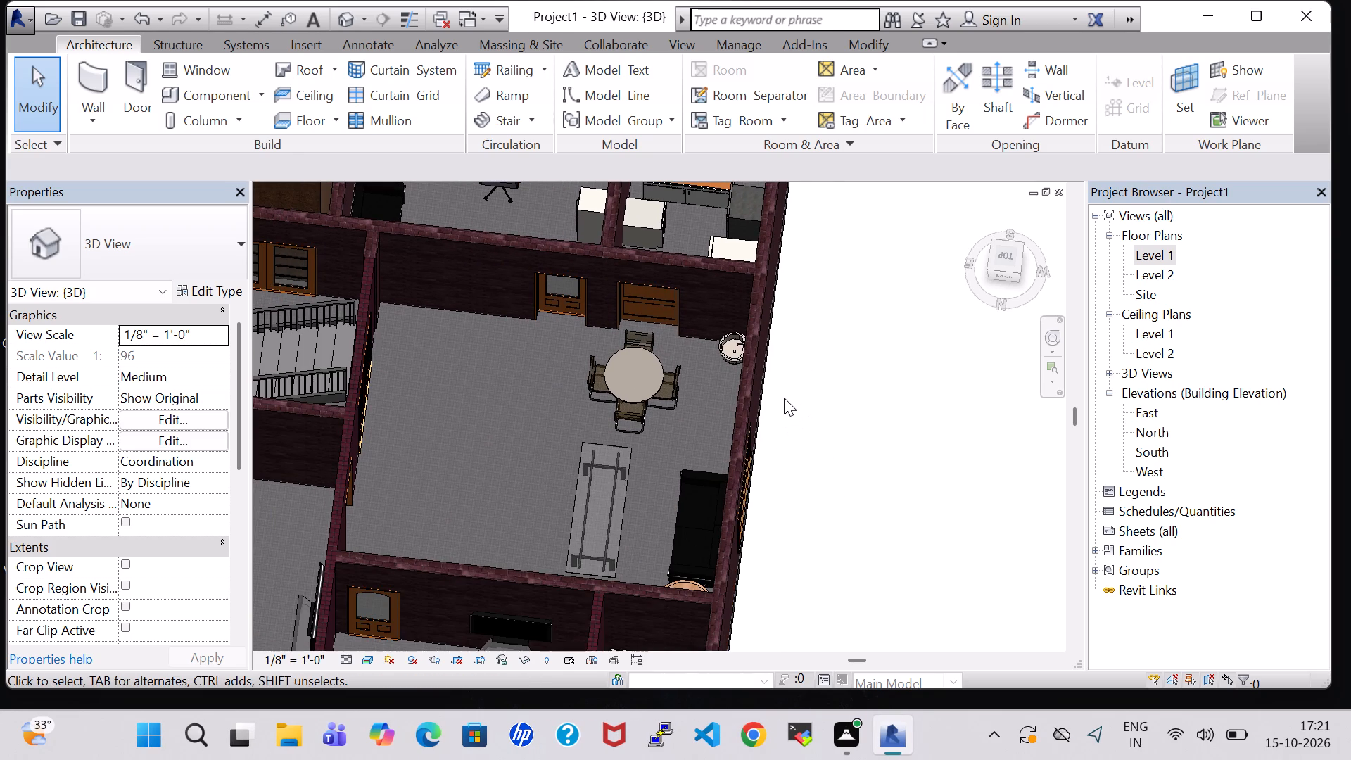
{"action": "middle_click_drag", "start_coordinate": [784, 398], "coordinate": [619, 338], "text": "shift"}
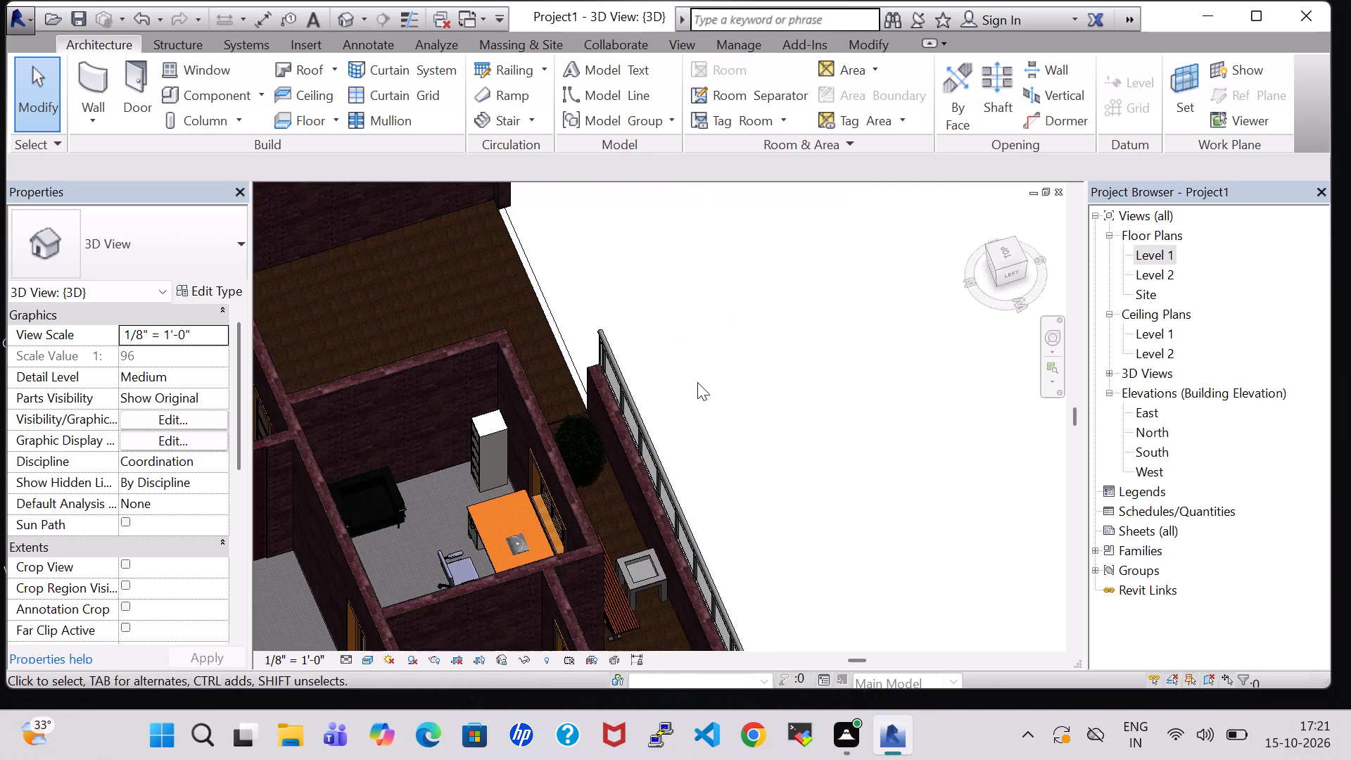
{"action": "middle_click_drag", "start_coordinate": [697, 382], "coordinate": [846, 328]}
{"action": "middle_click_drag", "start_coordinate": [778, 308], "coordinate": [865, 292]}
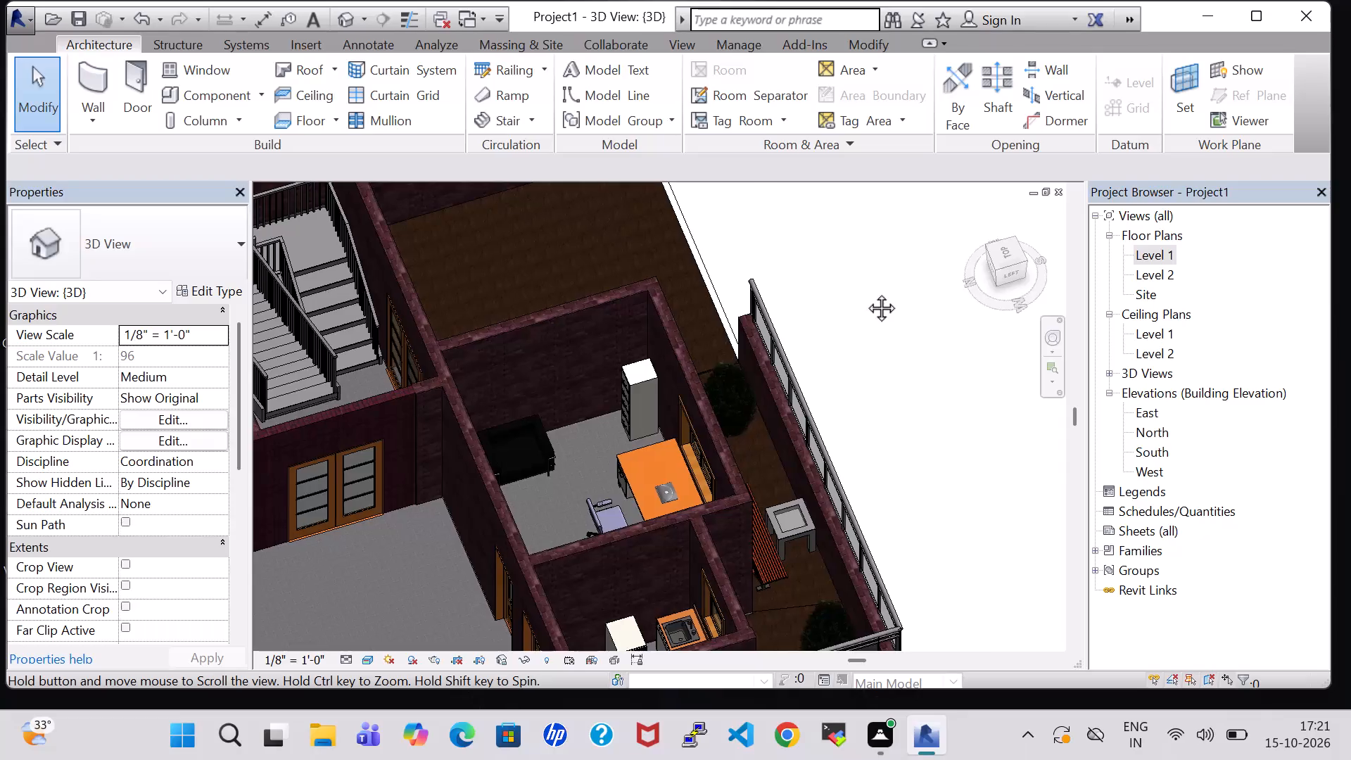
Examine the furnished interior and the front of the house, with its lawn railing and porch, from several angles in 3D.
{"action": "middle_click_drag", "start_coordinate": [422, 545], "coordinate": [615, 441]}
{"action": "middle_click_drag", "start_coordinate": [497, 462], "coordinate": [615, 392]}
{"action": "scroll", "coordinate": [615, 392], "scroll_direction": "down", "scroll_amount": 2}
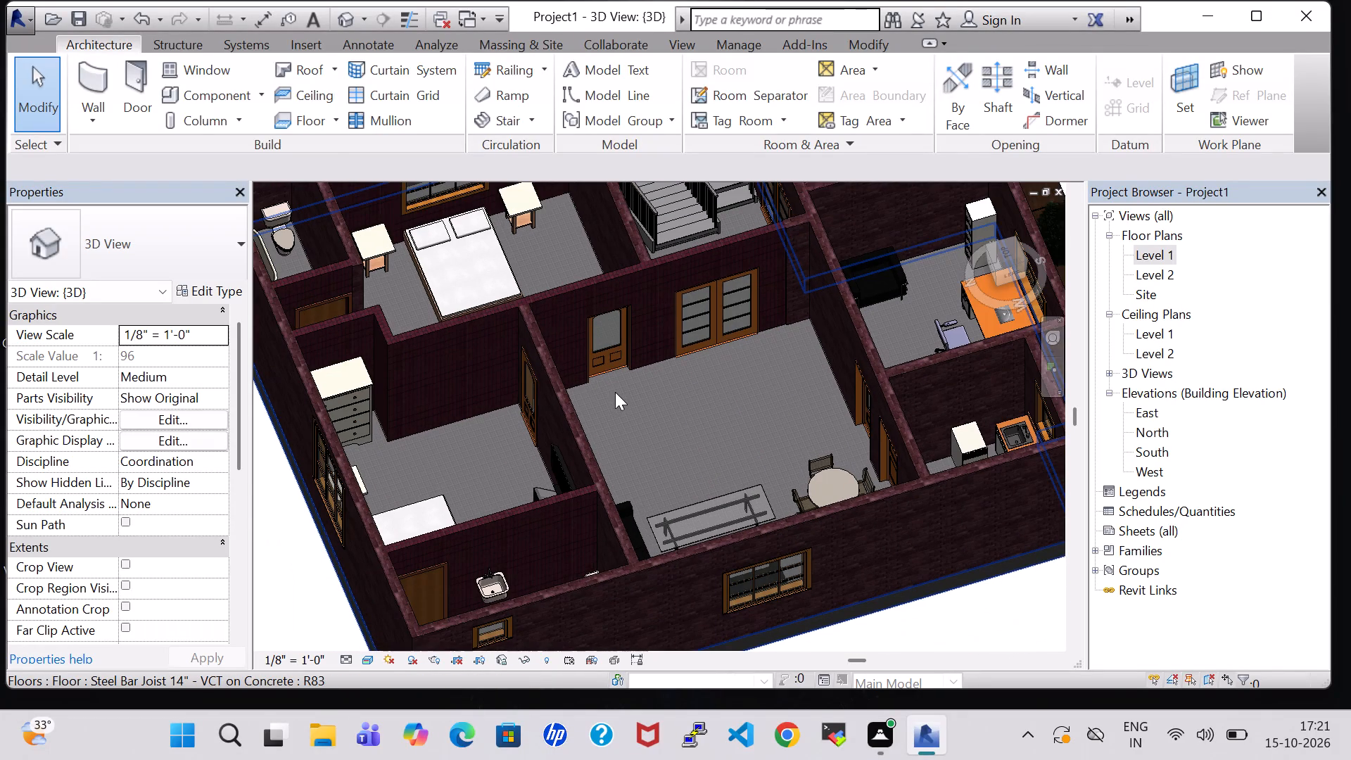
{"action": "middle_click_drag", "start_coordinate": [615, 393], "coordinate": [509, 359]}
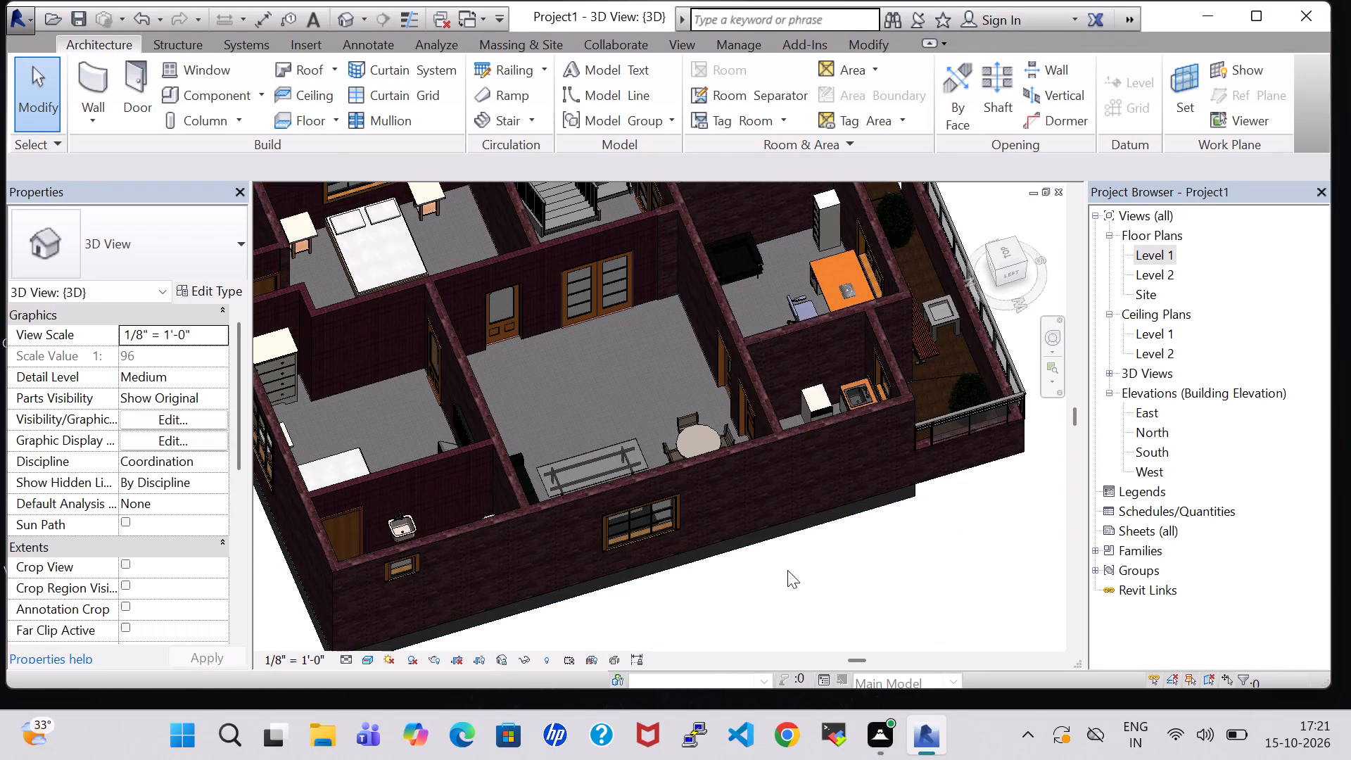
{"action": "left_click", "coordinate": [863, 588]}
{"action": "middle_click_drag", "start_coordinate": [863, 588], "coordinate": [721, 559], "text": "shift"}
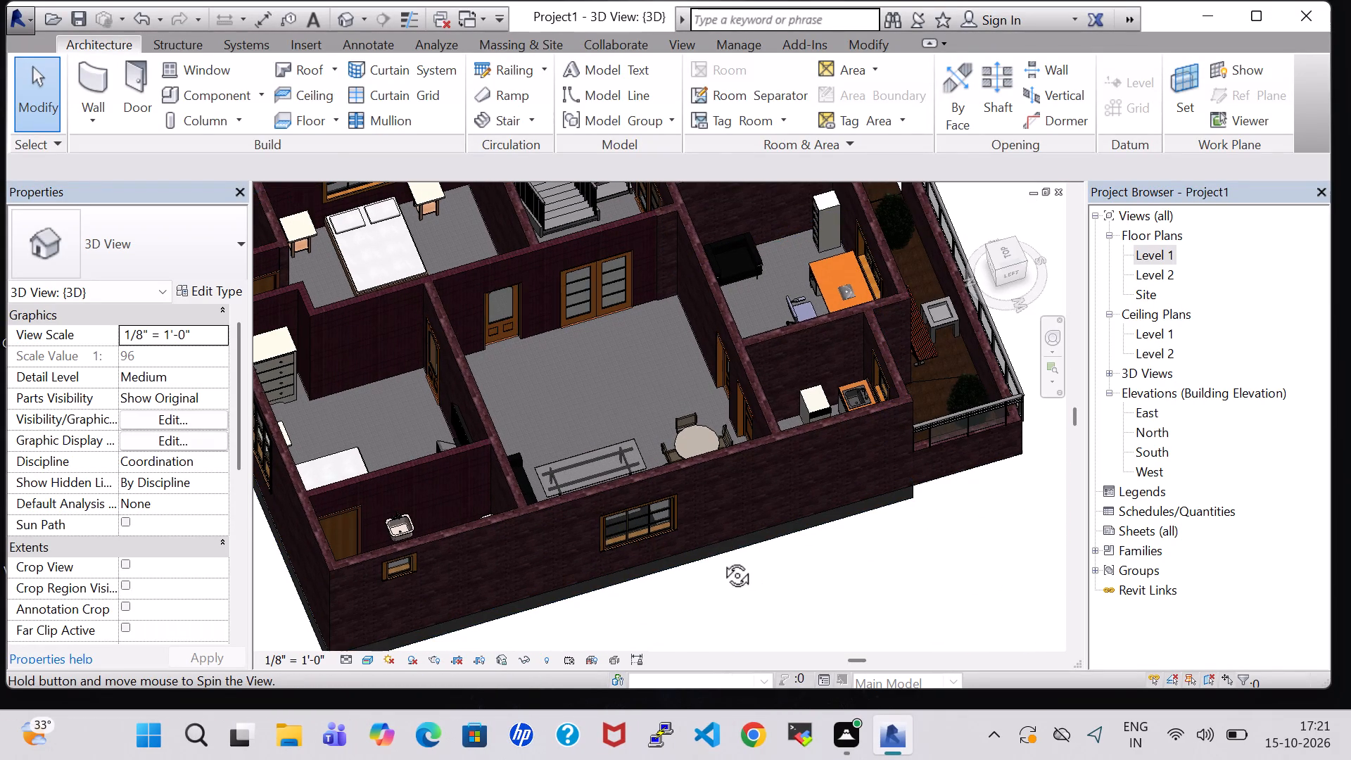
{"action": "middle_click_drag", "start_coordinate": [721, 559], "coordinate": [561, 382], "text": "shift"}
{"action": "middle_click_drag", "start_coordinate": [561, 382], "coordinate": [773, 464]}
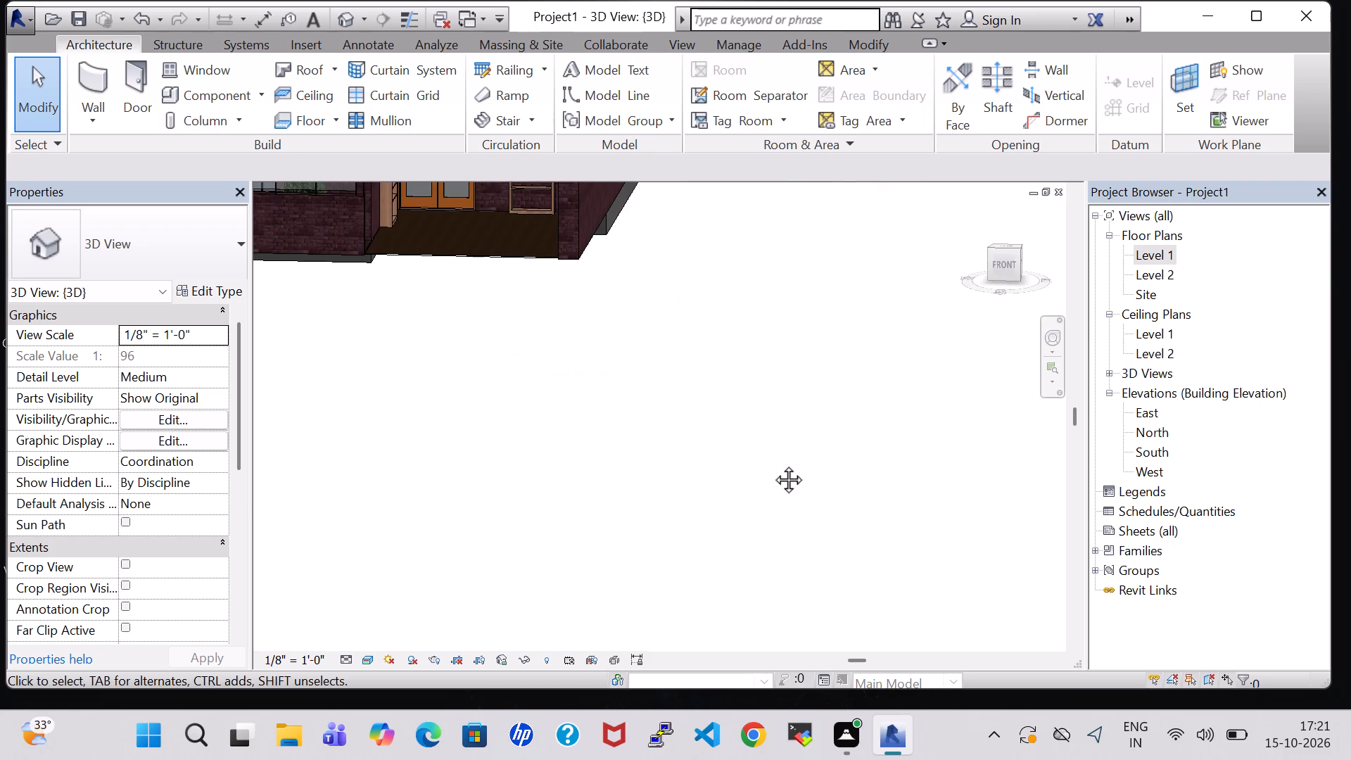
{"action": "middle_click_drag", "start_coordinate": [773, 464], "coordinate": [778, 465]}
{"action": "middle_click_drag", "start_coordinate": [536, 396], "coordinate": [586, 502]}
{"action": "scroll", "coordinate": [536, 396], "scroll_direction": "down", "scroll_amount": 1}
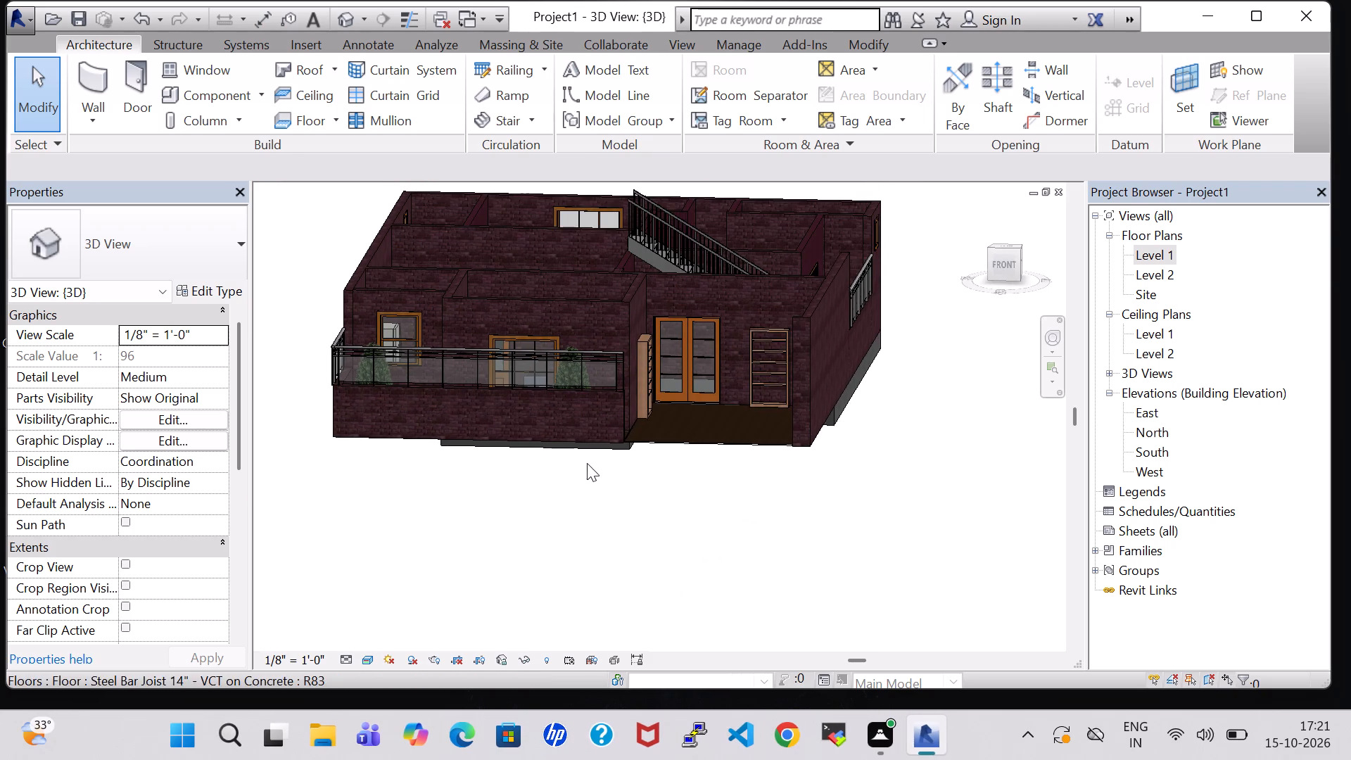
{"action": "middle_click_drag", "start_coordinate": [587, 463], "coordinate": [600, 543]}
{"action": "scroll", "coordinate": [621, 544], "scroll_direction": "up", "scroll_amount": 2}
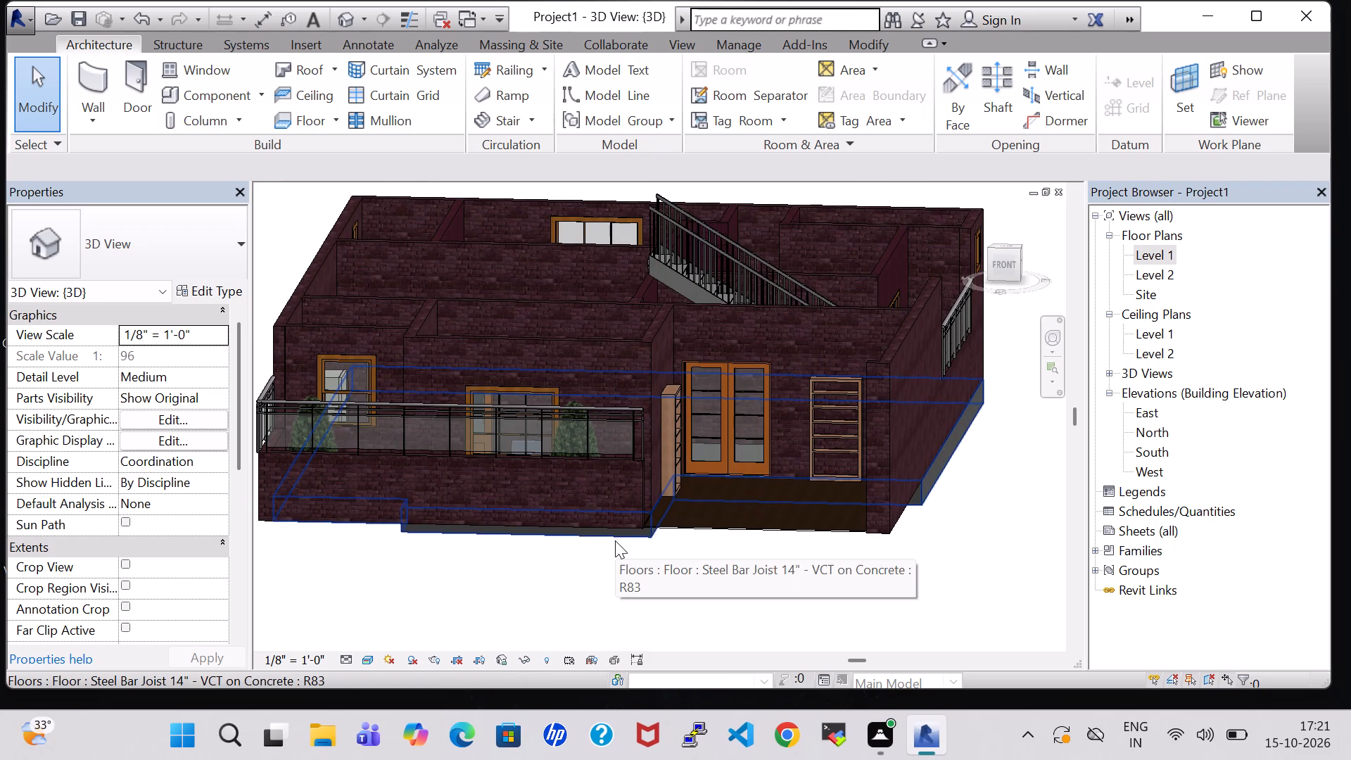
{"action": "middle_click_drag", "start_coordinate": [579, 585], "coordinate": [628, 600]}
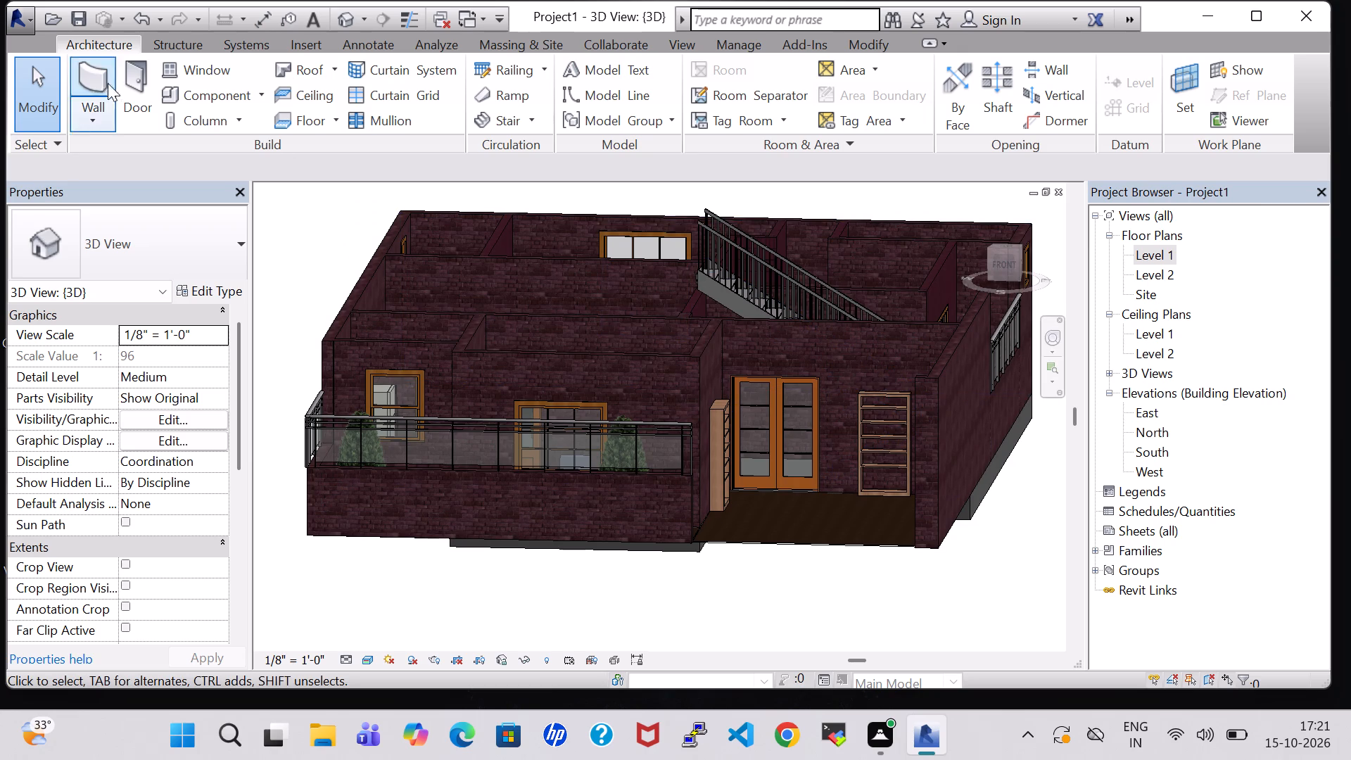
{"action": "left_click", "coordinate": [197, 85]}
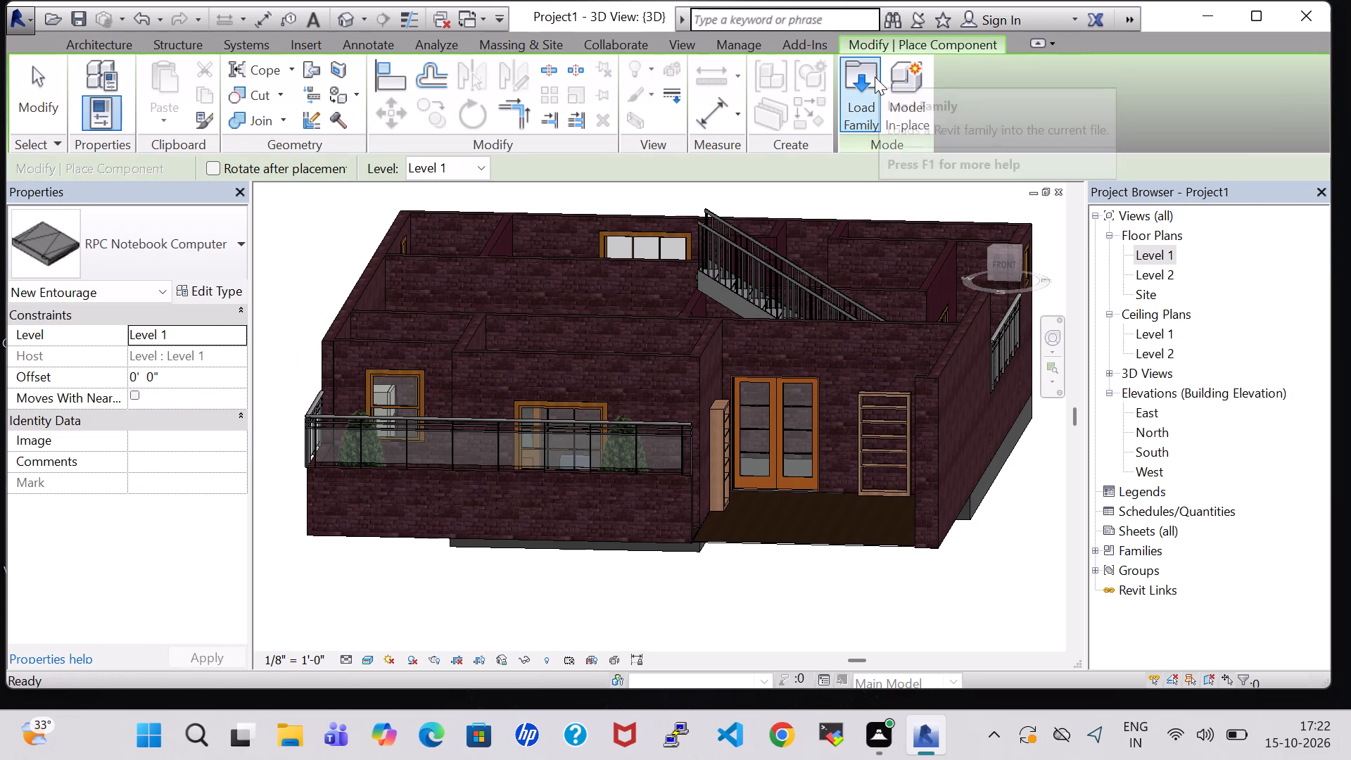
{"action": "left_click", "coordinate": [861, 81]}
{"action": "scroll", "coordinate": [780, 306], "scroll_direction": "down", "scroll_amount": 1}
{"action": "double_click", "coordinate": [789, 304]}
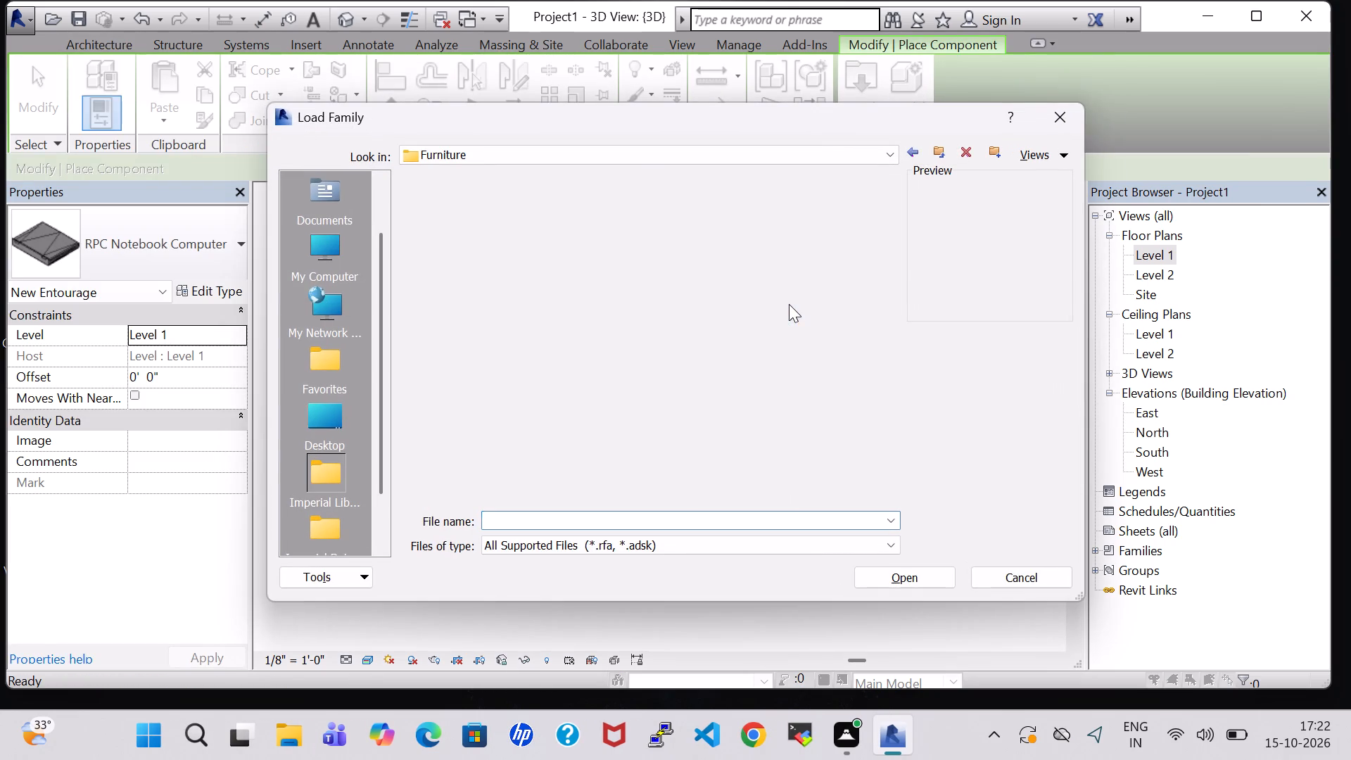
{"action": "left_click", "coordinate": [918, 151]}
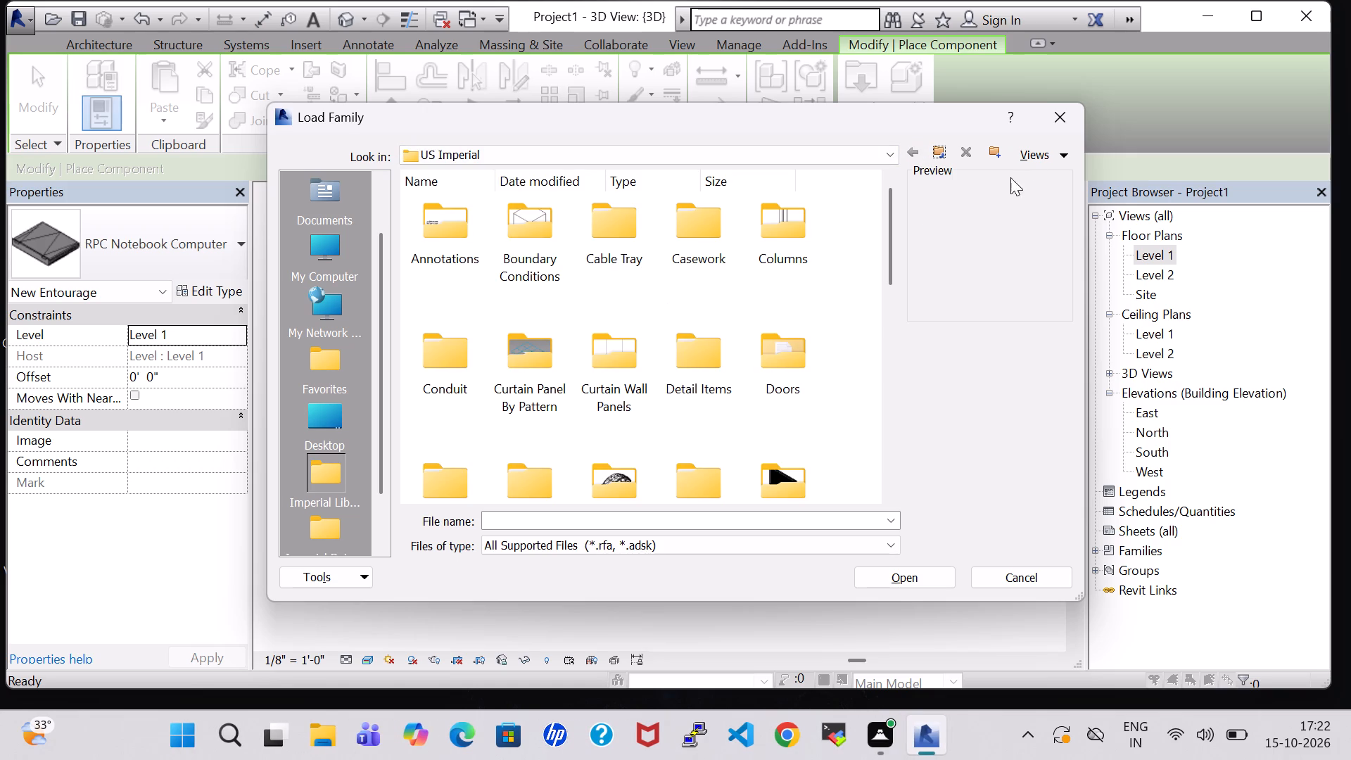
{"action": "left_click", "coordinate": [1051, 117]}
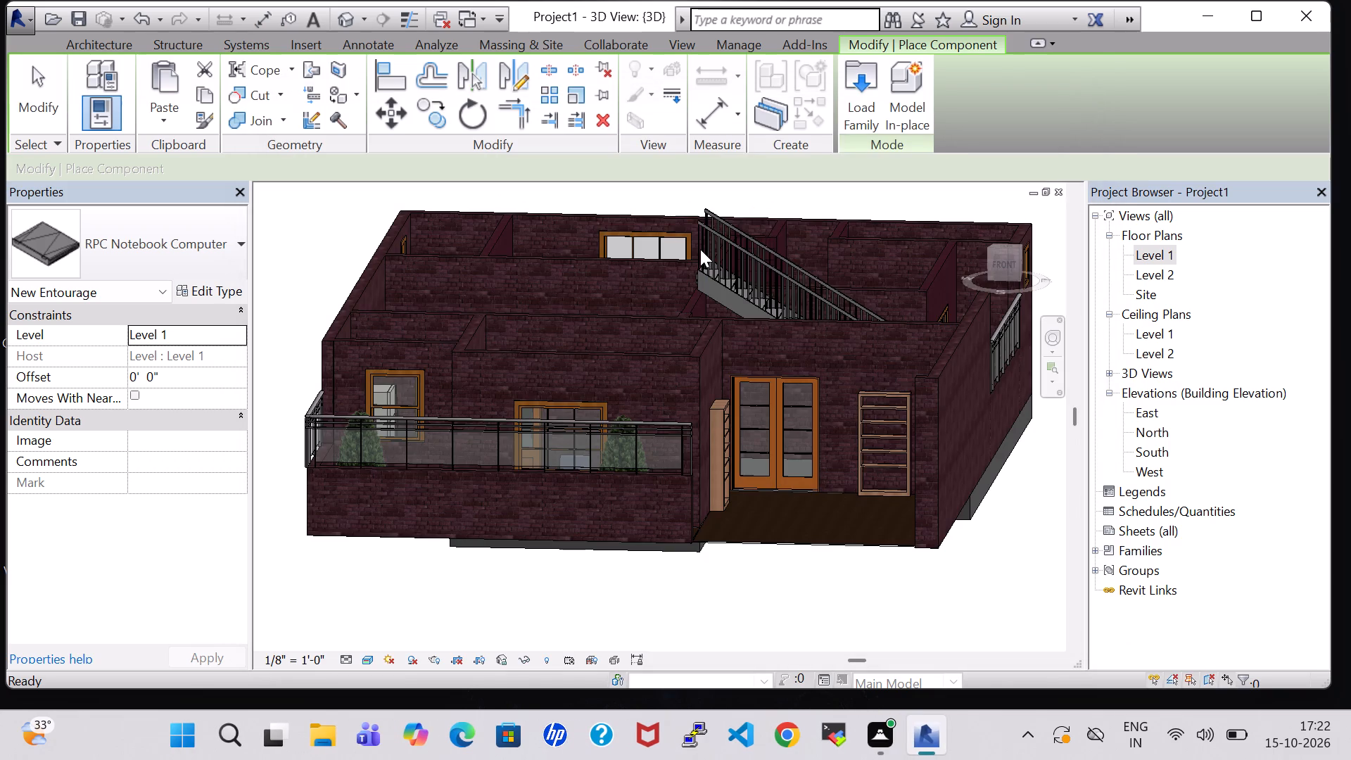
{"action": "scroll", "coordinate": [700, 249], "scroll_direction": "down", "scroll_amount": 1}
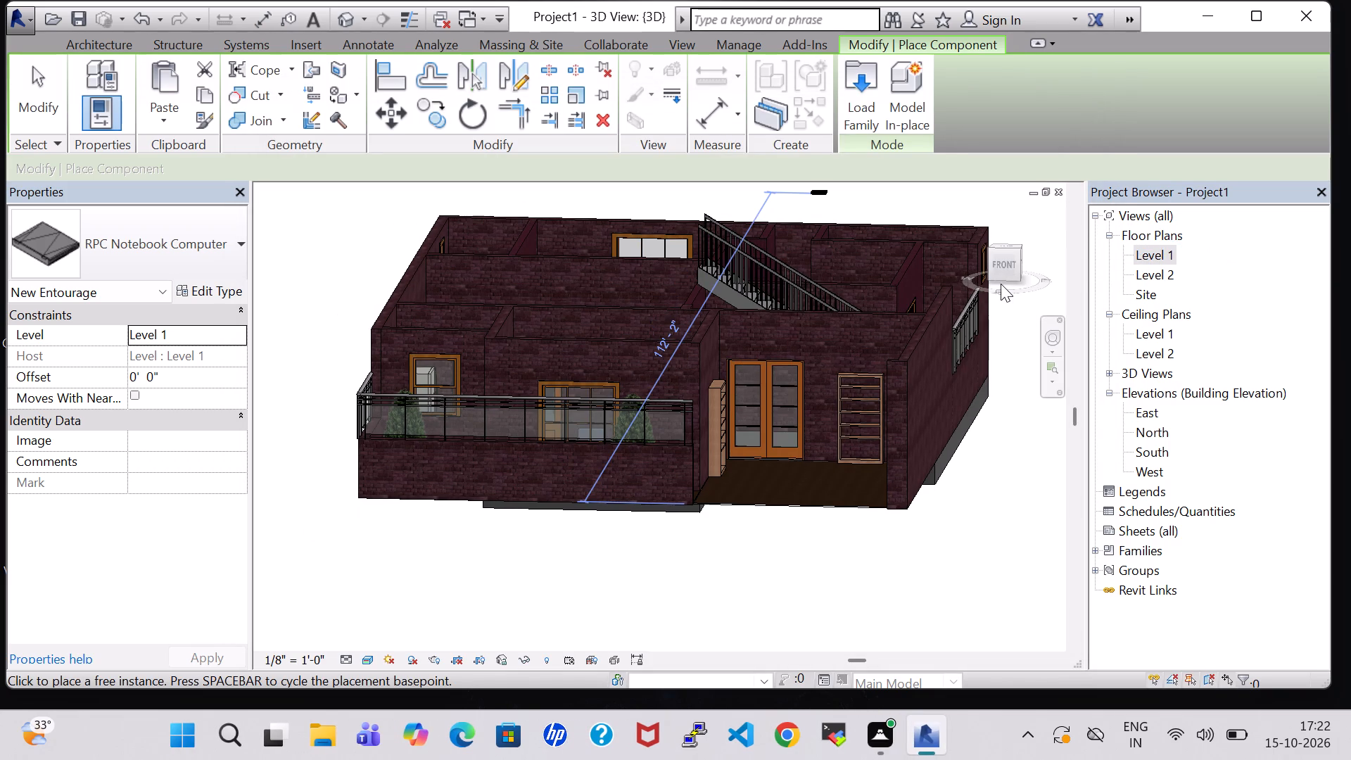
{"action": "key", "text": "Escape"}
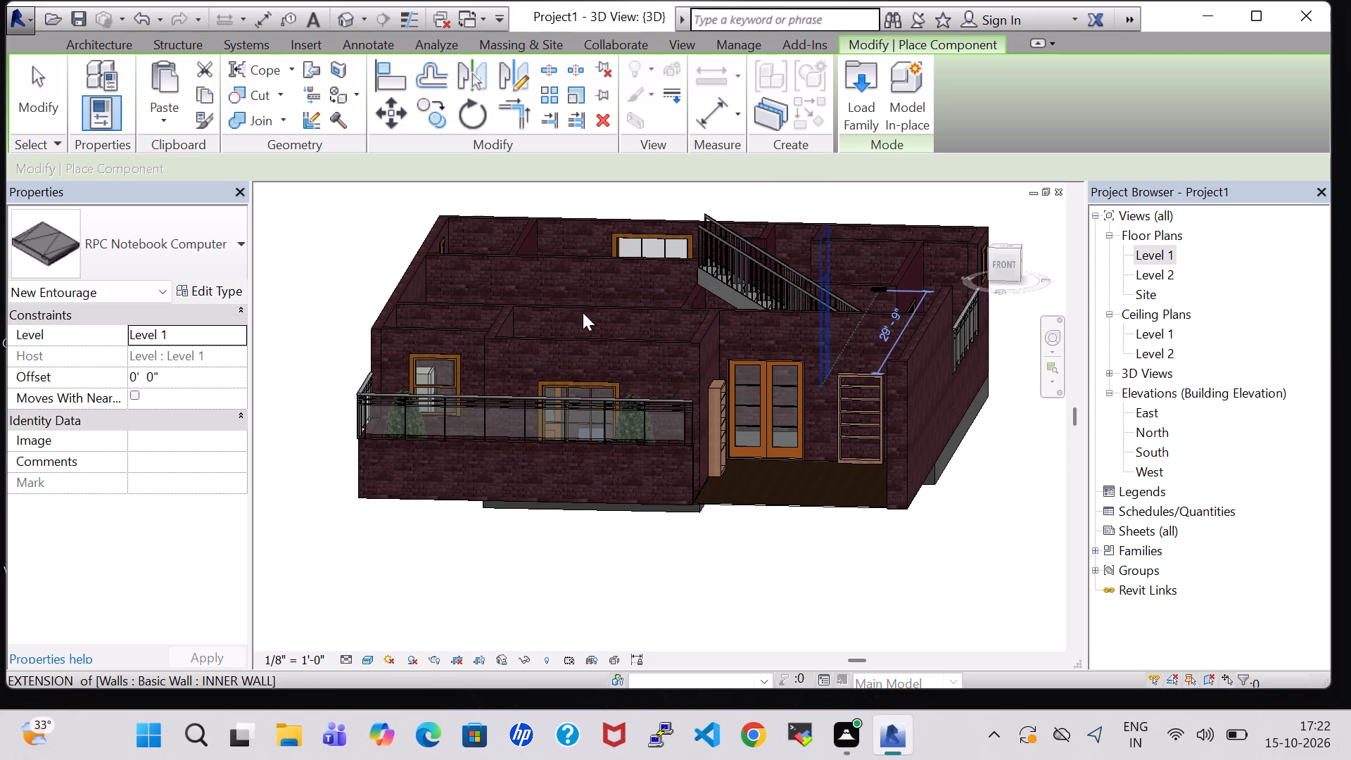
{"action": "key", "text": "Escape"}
Review the room layout in the Level 1 floor plan, and examine the same furnished rooms in the 3D view.
{"action": "double_click", "coordinate": [1146, 257]}
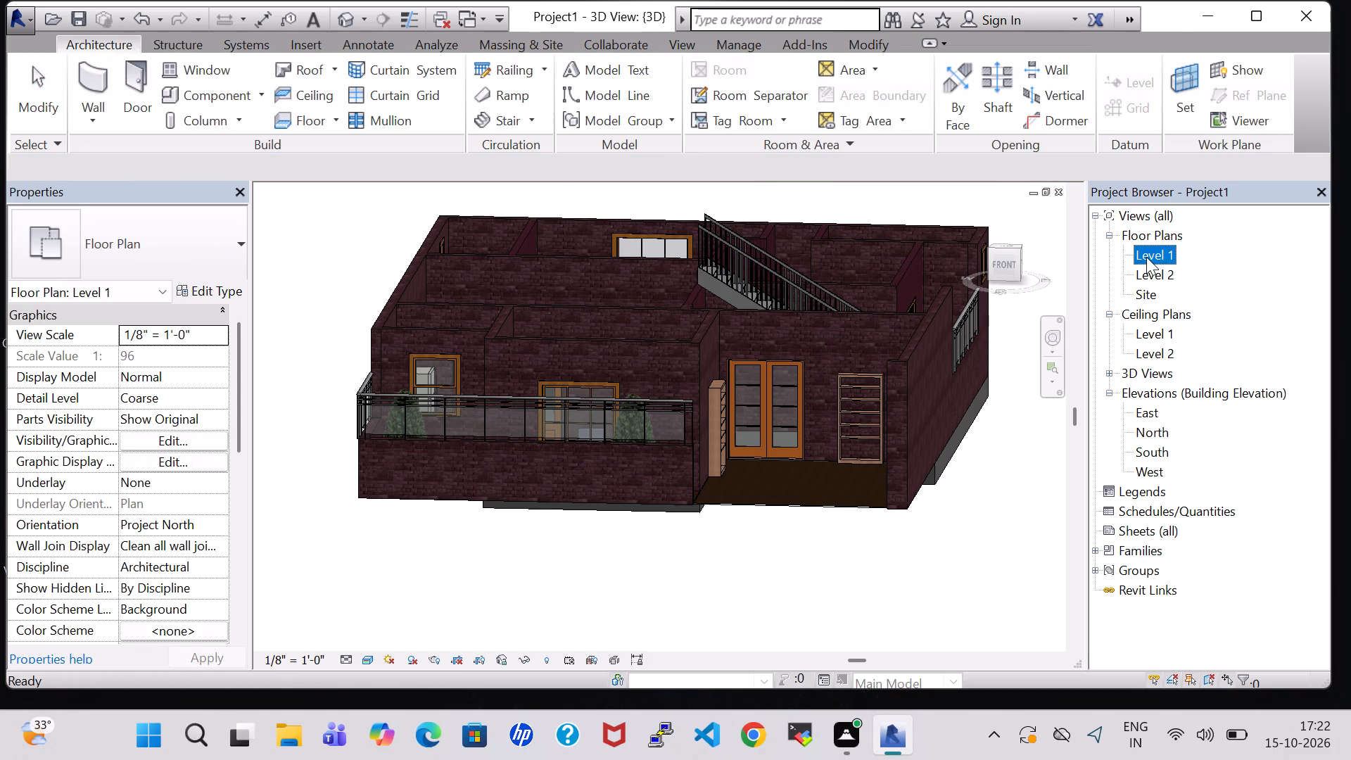
{"action": "scroll", "coordinate": [884, 330], "scroll_direction": "down", "scroll_amount": 2}
{"action": "middle_click_drag", "start_coordinate": [884, 330], "coordinate": [870, 441]}
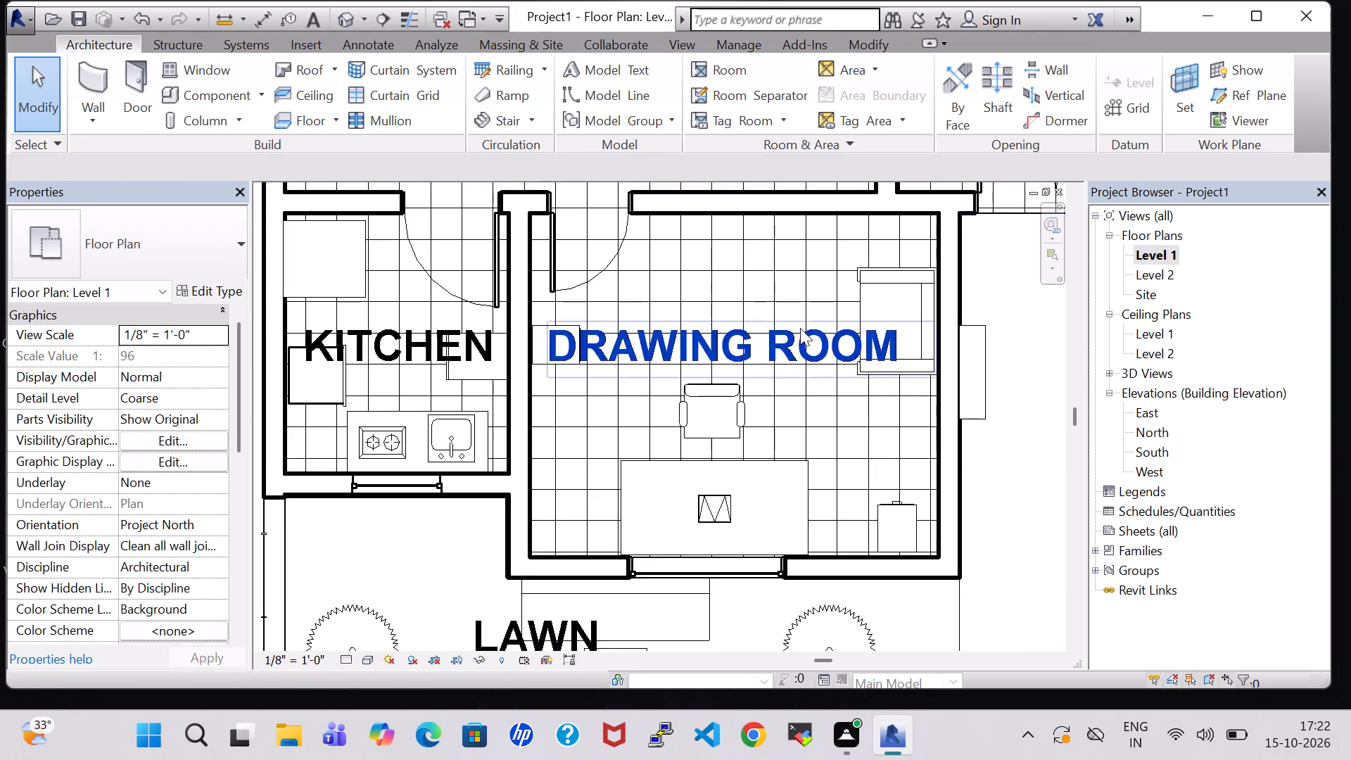
{"action": "scroll", "coordinate": [793, 313], "scroll_direction": "down", "scroll_amount": 3}
{"action": "middle_click_drag", "start_coordinate": [793, 313], "coordinate": [656, 486]}
{"action": "scroll", "coordinate": [656, 486], "scroll_direction": "down", "scroll_amount": 2}
{"action": "middle_click_drag", "start_coordinate": [802, 472], "coordinate": [702, 487]}
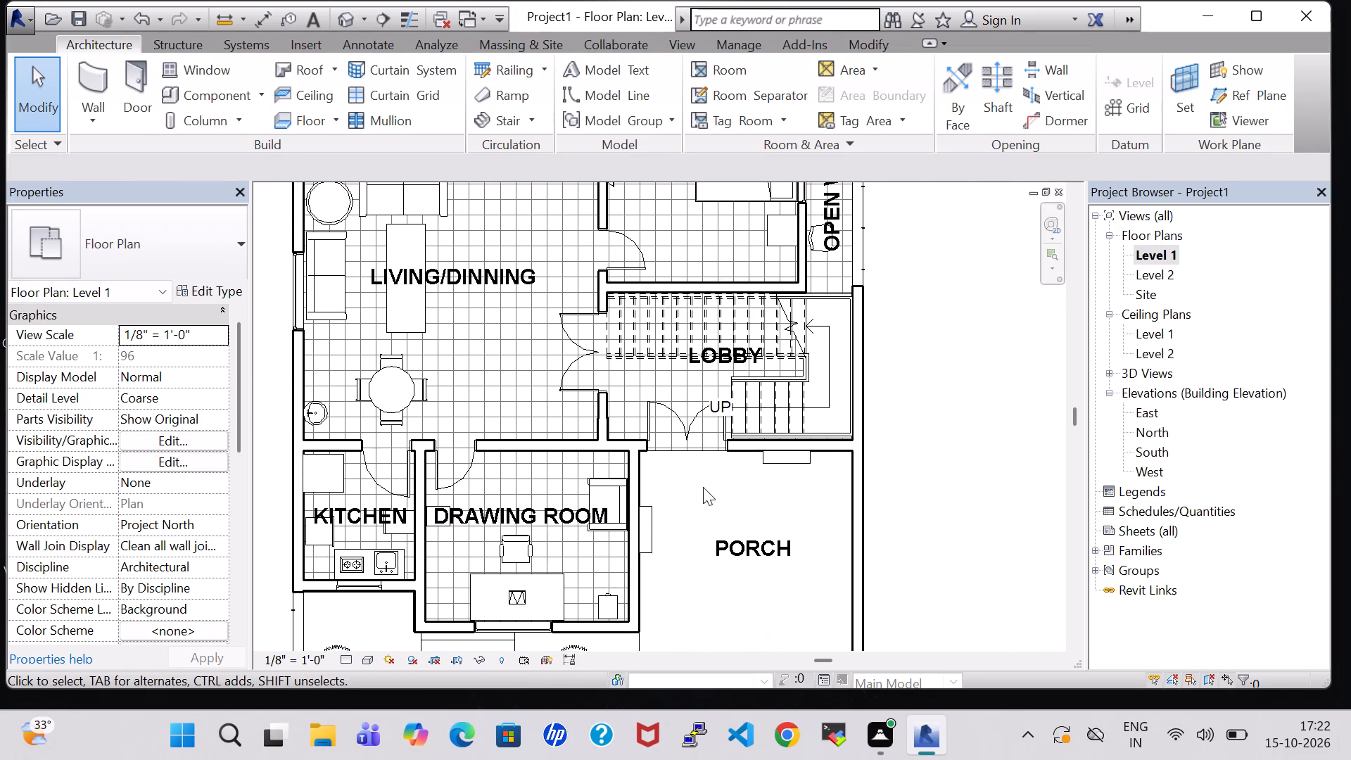
{"action": "scroll", "coordinate": [927, 334], "scroll_direction": "down", "scroll_amount": 1}
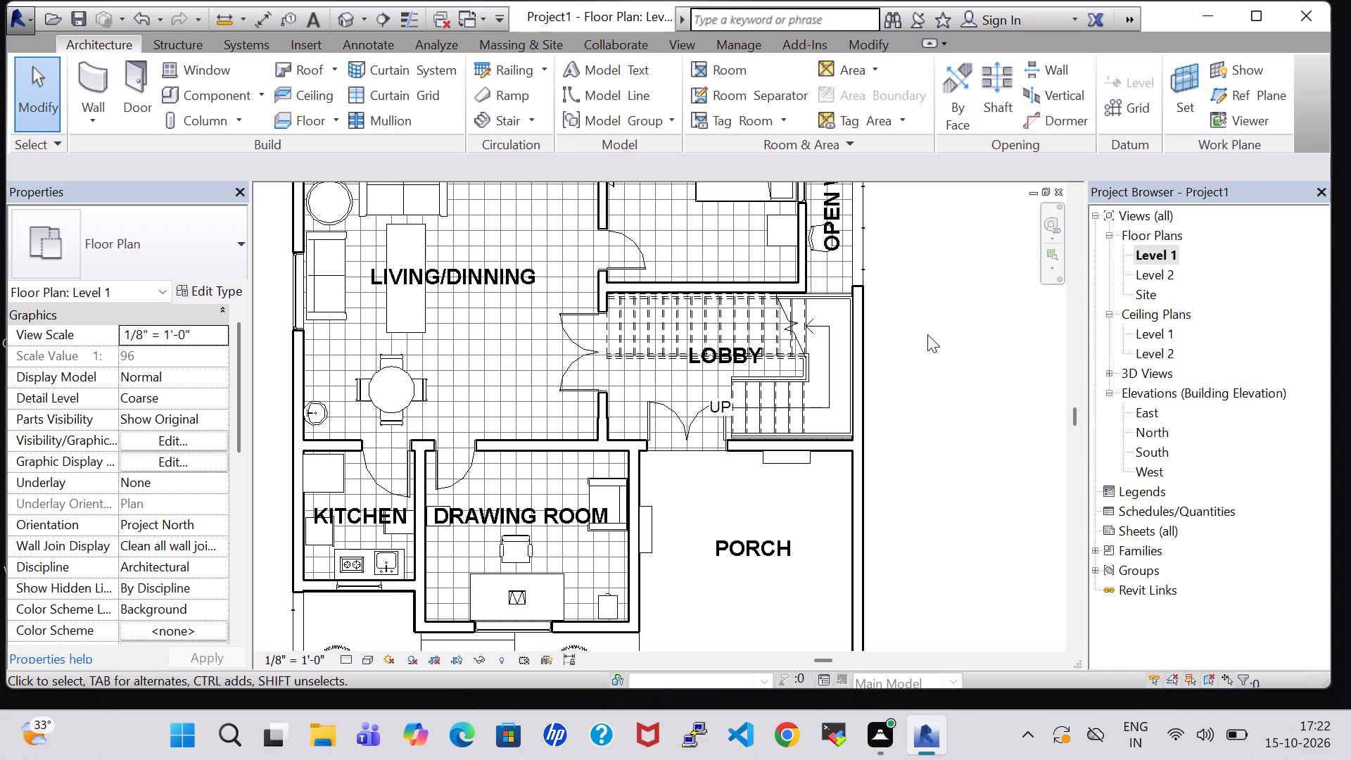
{"action": "middle_click_drag", "start_coordinate": [927, 334], "coordinate": [894, 464]}
{"action": "scroll", "coordinate": [892, 458], "scroll_direction": "down", "scroll_amount": 1}
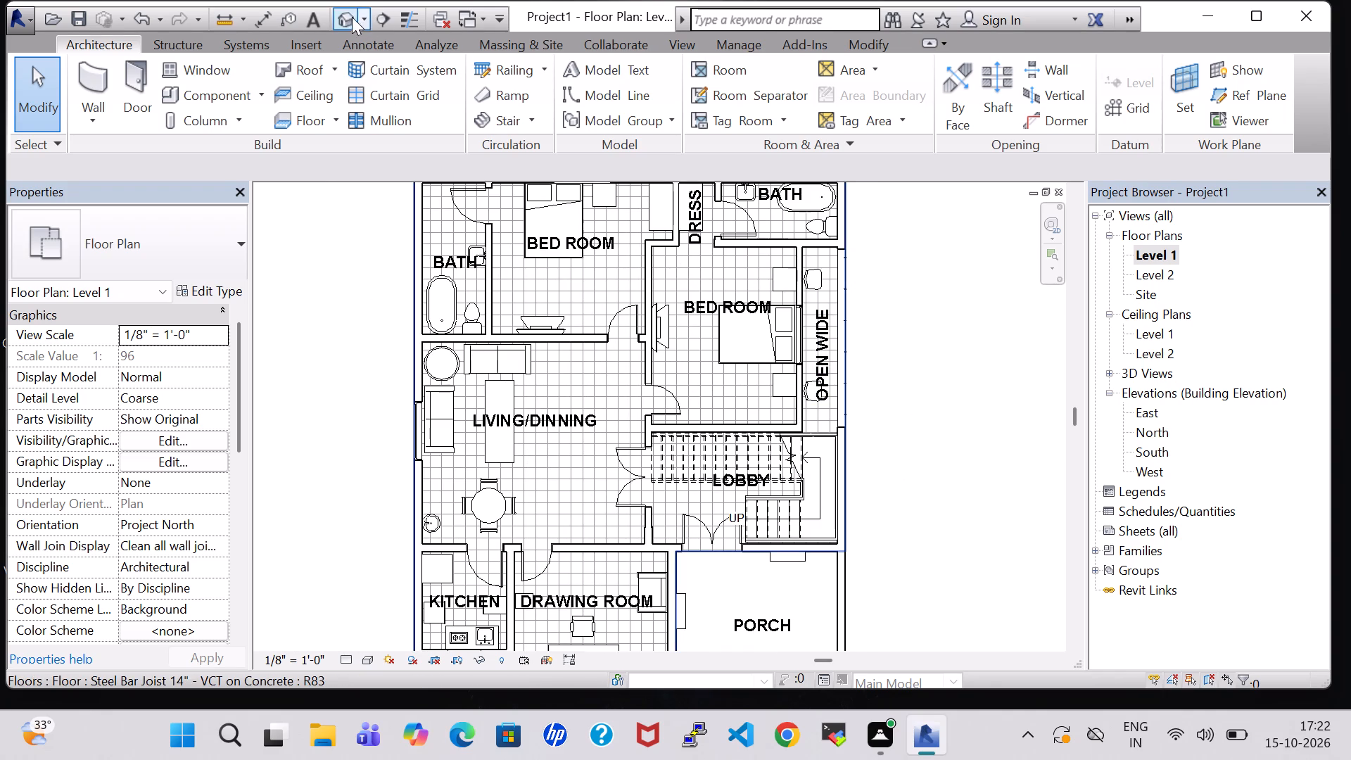
{"action": "left_click", "coordinate": [345, 15]}
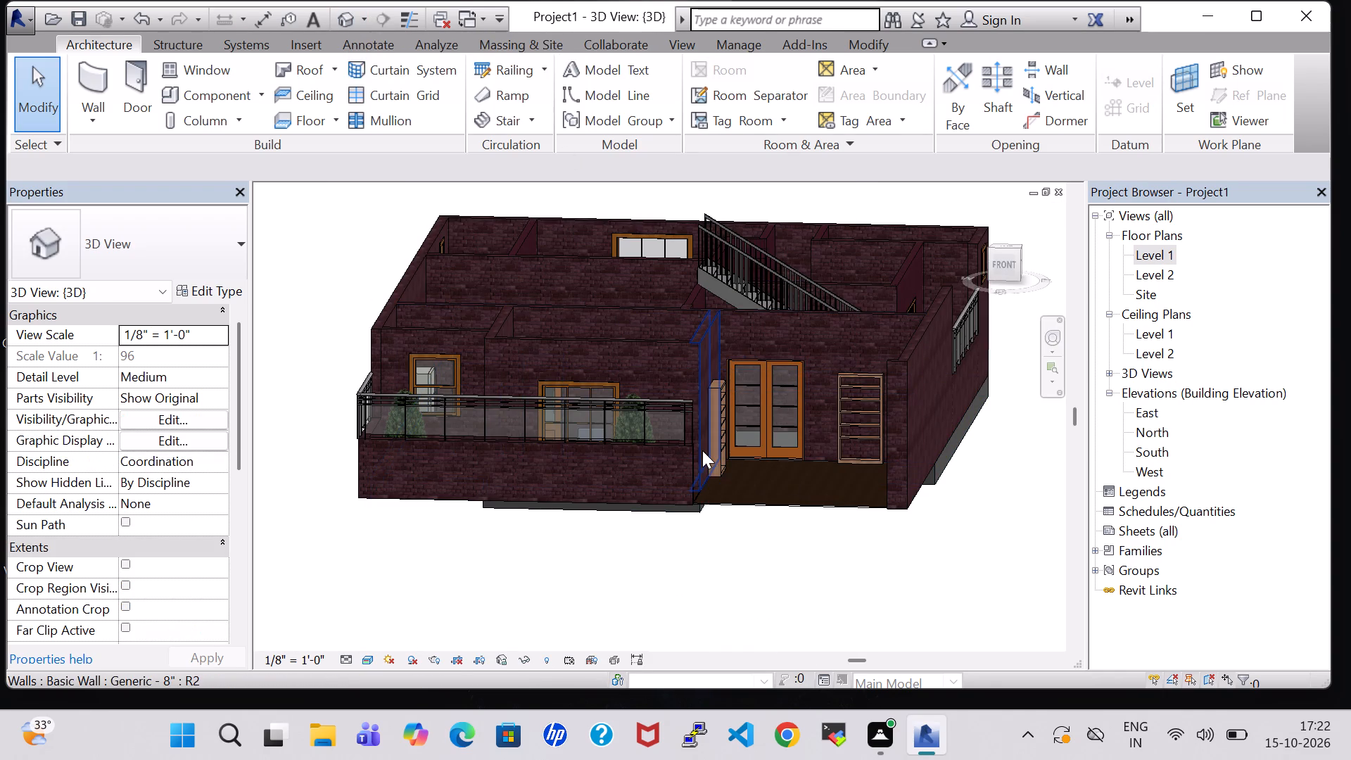
{"action": "middle_click_drag", "start_coordinate": [519, 566], "coordinate": [658, 616], "text": "shift"}
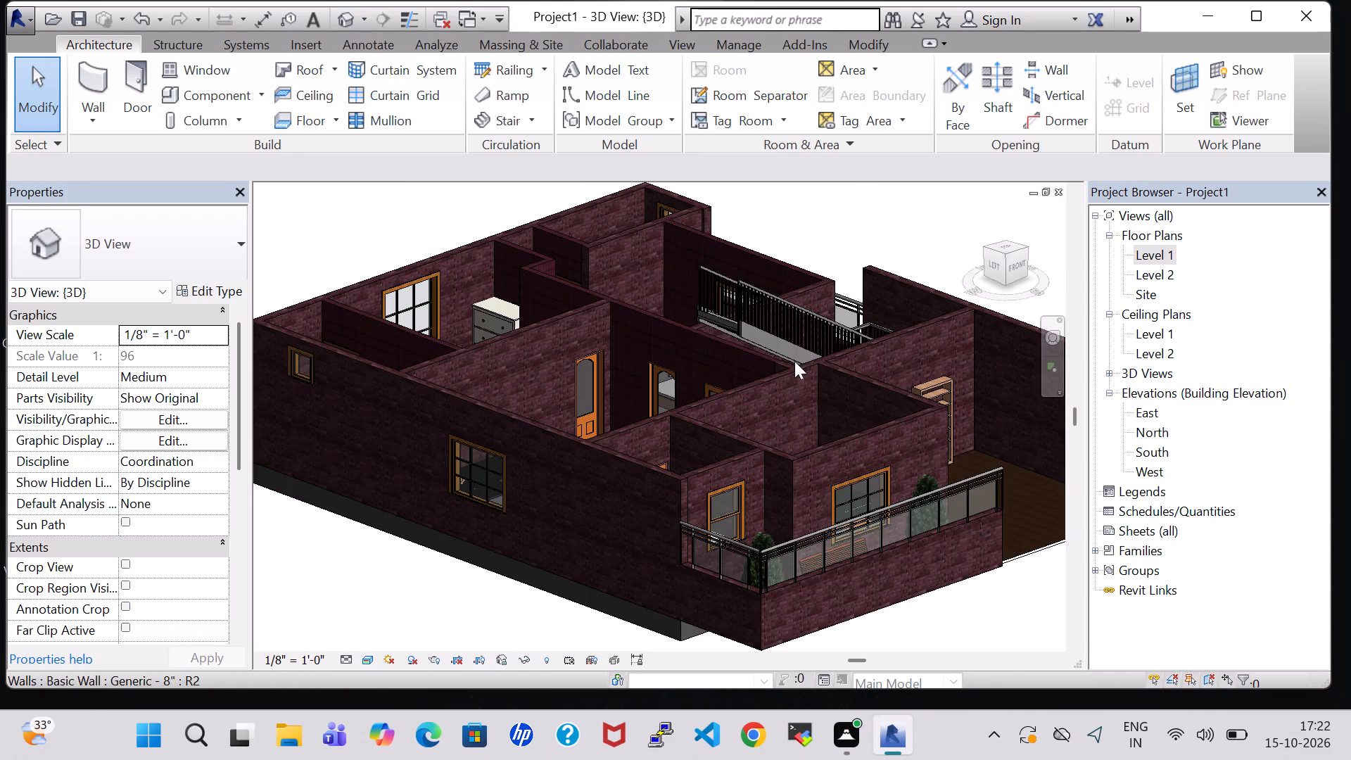
{"action": "middle_click_drag", "start_coordinate": [808, 240], "coordinate": [826, 415], "text": "shift"}
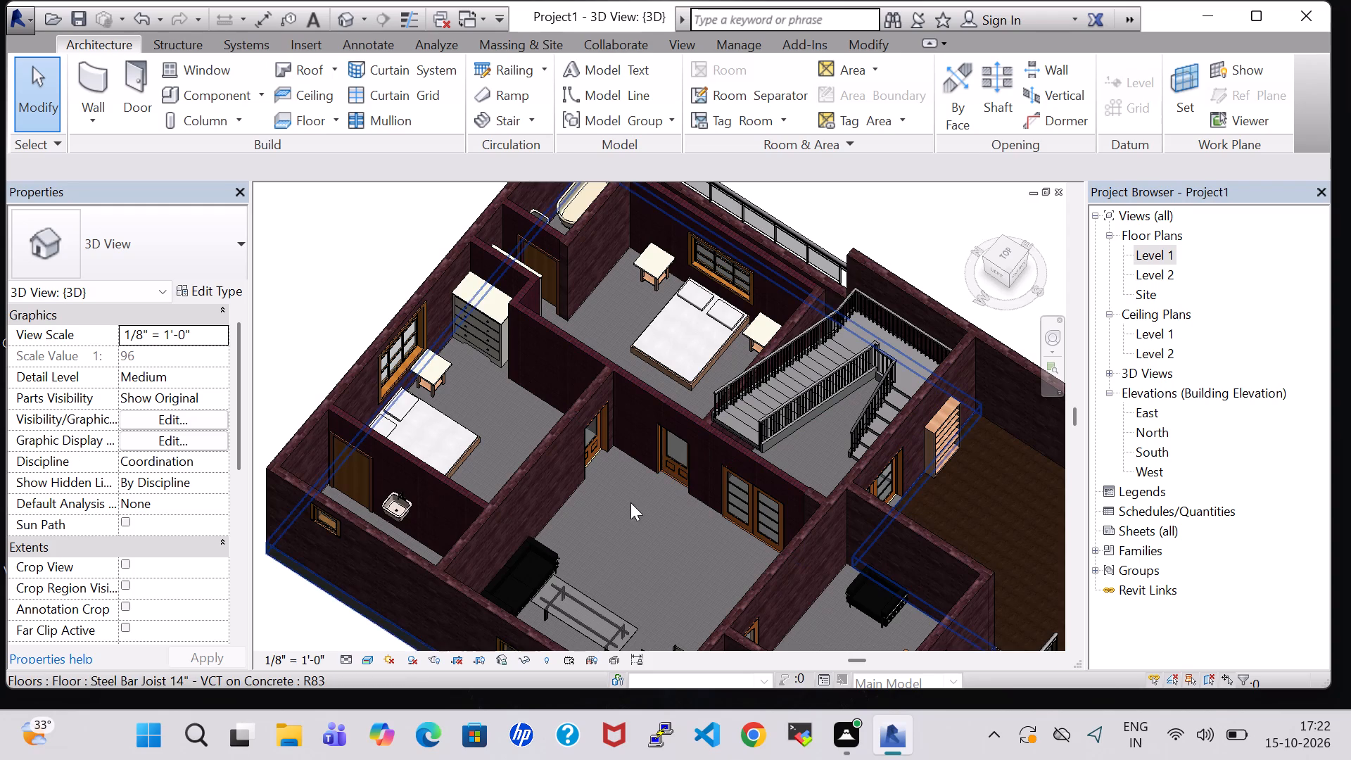
{"action": "middle_click_drag", "start_coordinate": [630, 505], "coordinate": [746, 495], "text": "shift"}
{"action": "middle_click_drag", "start_coordinate": [804, 635], "coordinate": [755, 445]}
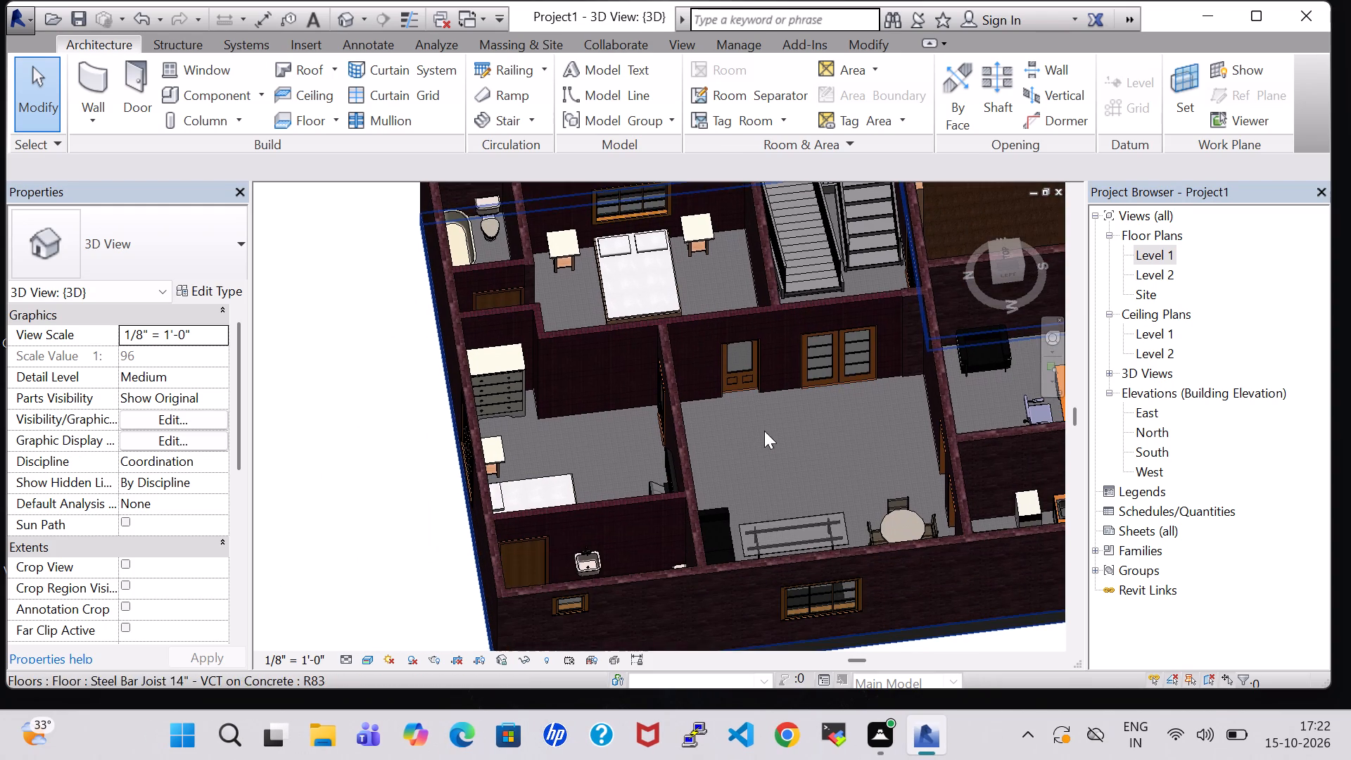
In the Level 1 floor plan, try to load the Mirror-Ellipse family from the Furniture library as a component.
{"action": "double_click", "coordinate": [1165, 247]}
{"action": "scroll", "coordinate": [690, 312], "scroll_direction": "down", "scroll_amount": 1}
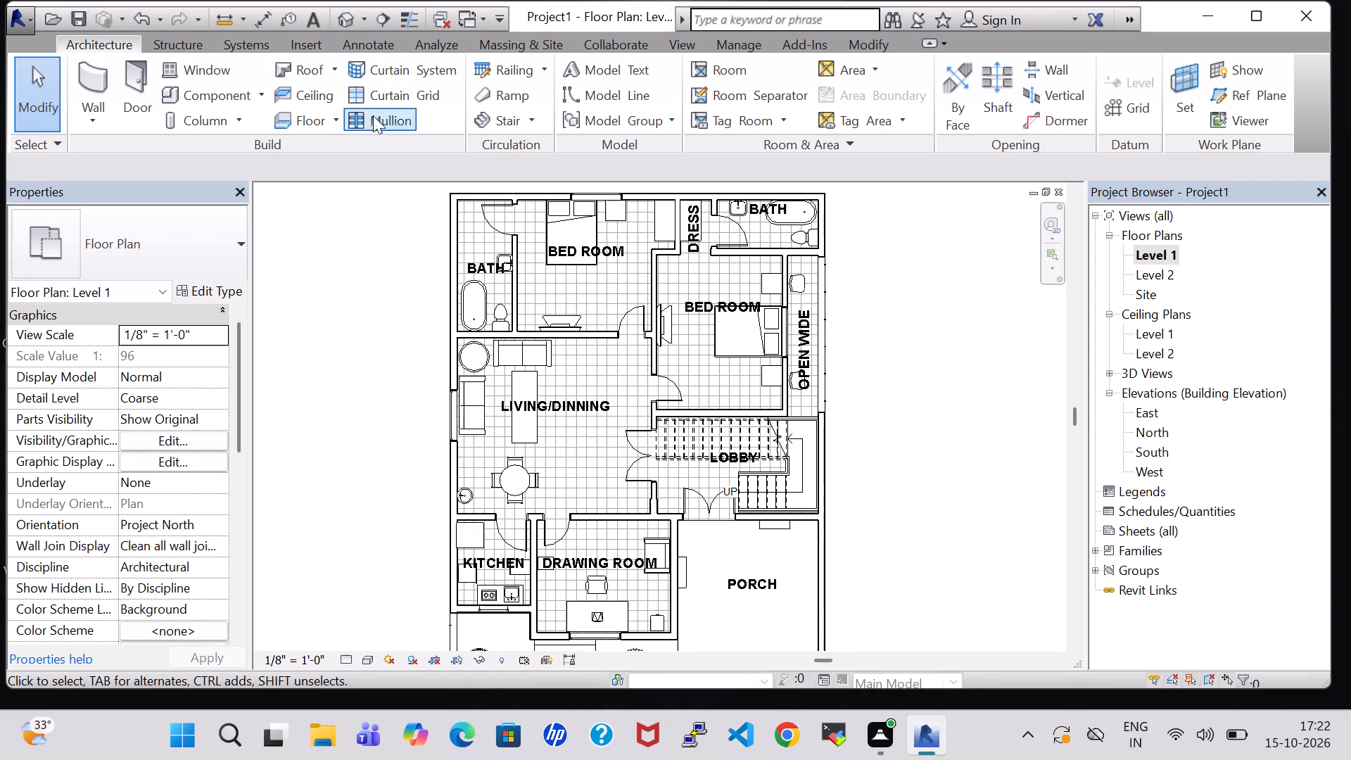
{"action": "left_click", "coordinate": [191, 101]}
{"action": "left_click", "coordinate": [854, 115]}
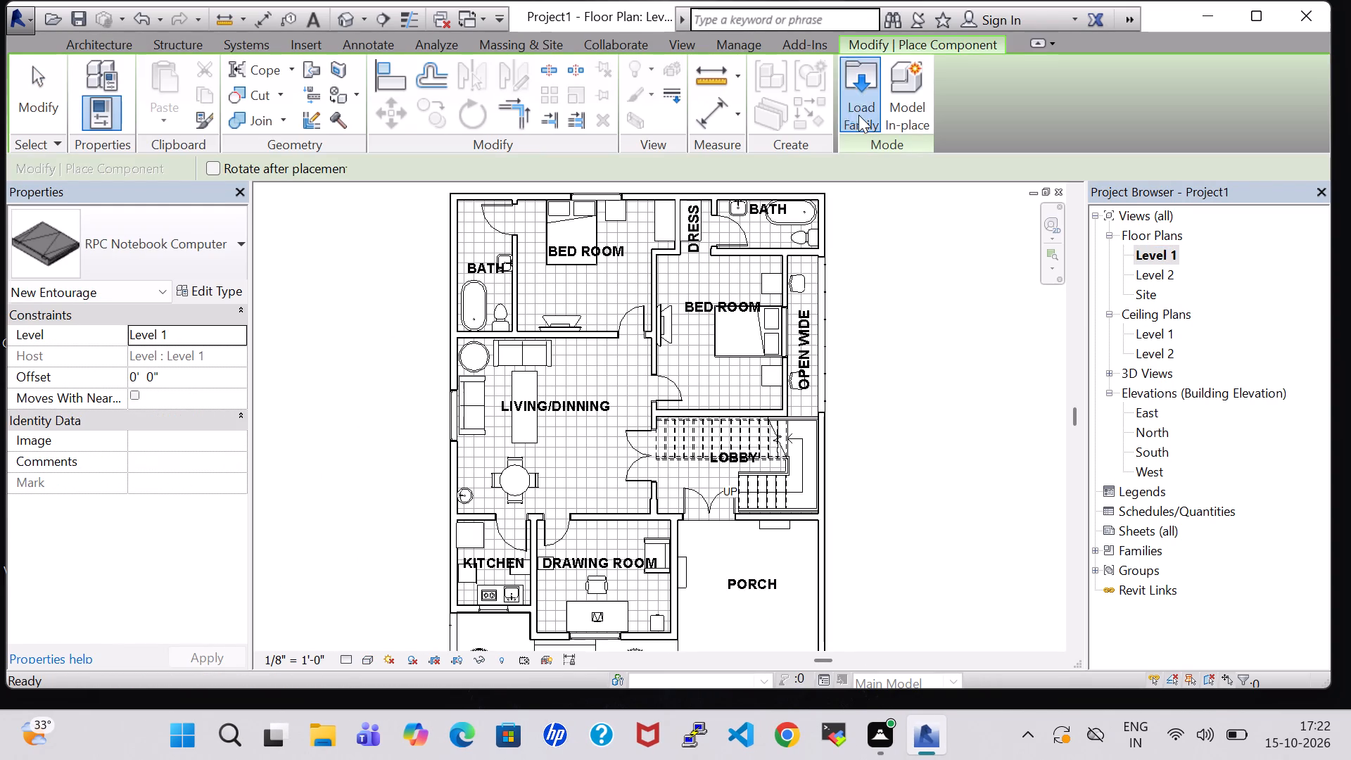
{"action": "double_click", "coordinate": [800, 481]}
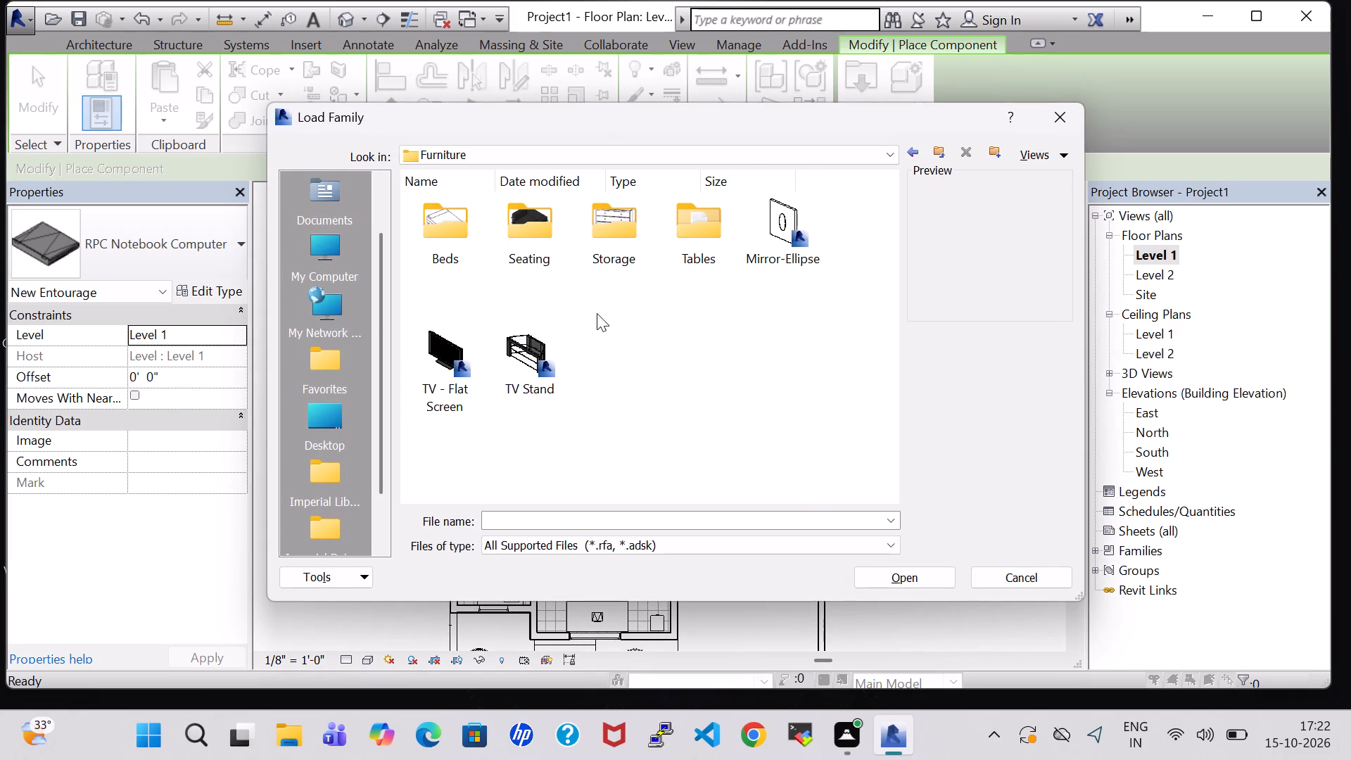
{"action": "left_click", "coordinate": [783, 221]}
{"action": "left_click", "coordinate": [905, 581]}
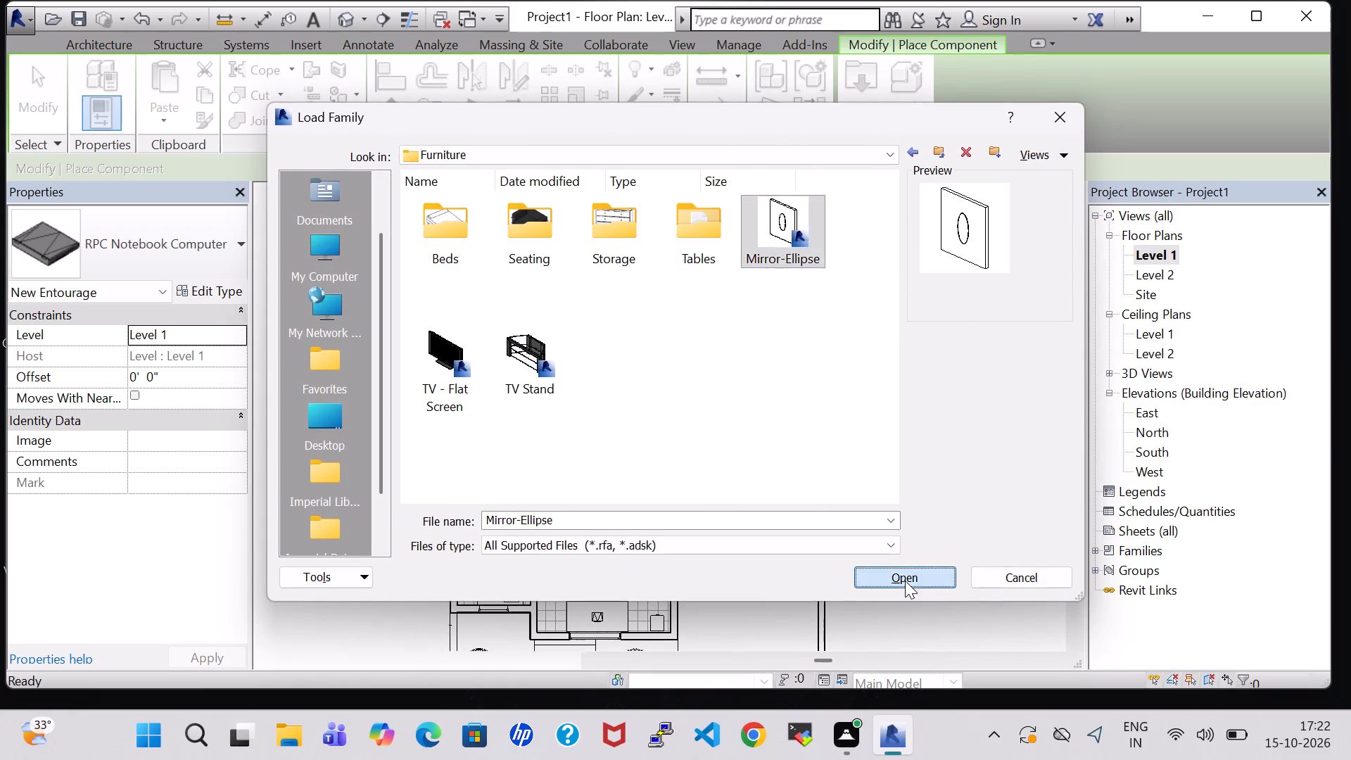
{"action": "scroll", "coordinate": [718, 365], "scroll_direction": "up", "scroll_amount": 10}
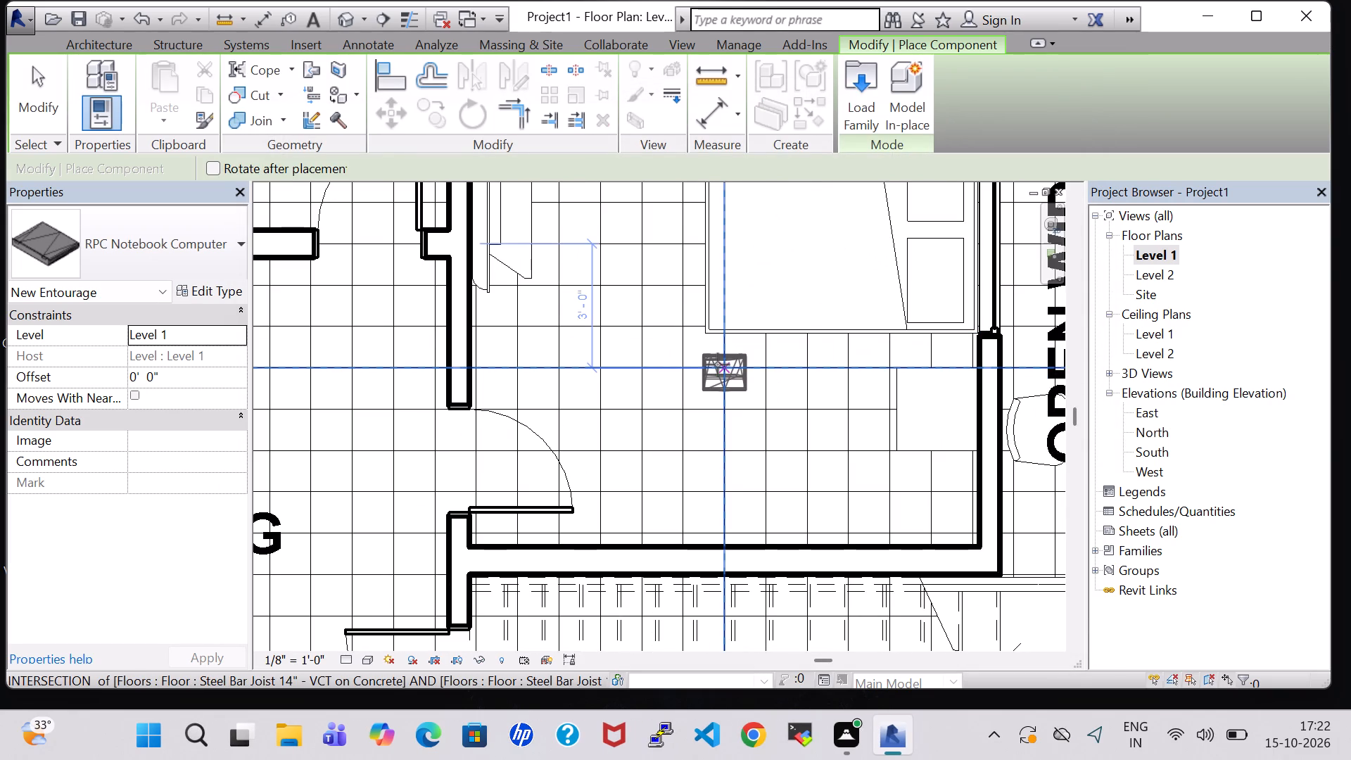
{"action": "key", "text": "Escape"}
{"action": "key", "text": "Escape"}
Review the Level 1 floor plan and examine the furnished rooms in 3D, including the living/dining room's oval mirror above the sink.
{"action": "scroll", "coordinate": [405, 304], "scroll_direction": "down", "scroll_amount": 5}
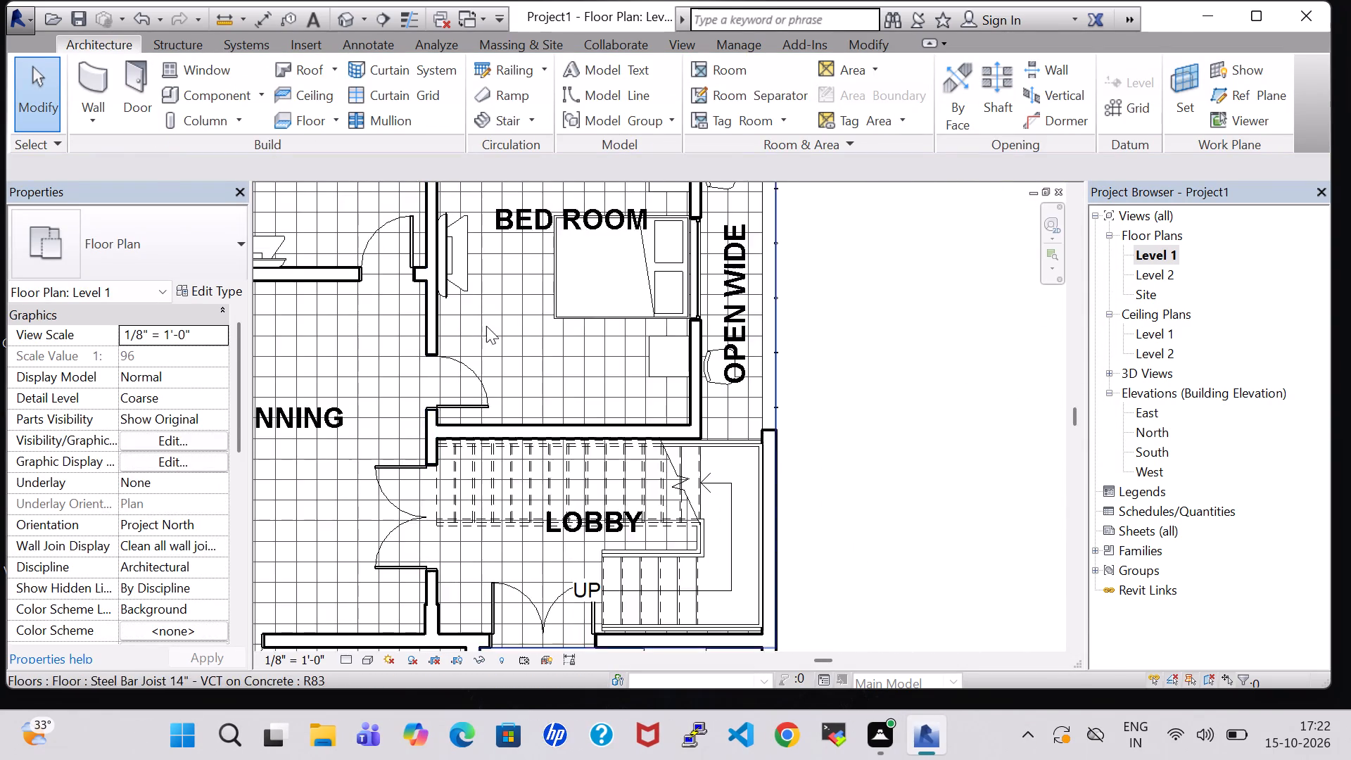
{"action": "middle_click_drag", "start_coordinate": [486, 326], "coordinate": [751, 363]}
{"action": "scroll", "coordinate": [486, 326], "scroll_direction": "down", "scroll_amount": 1}
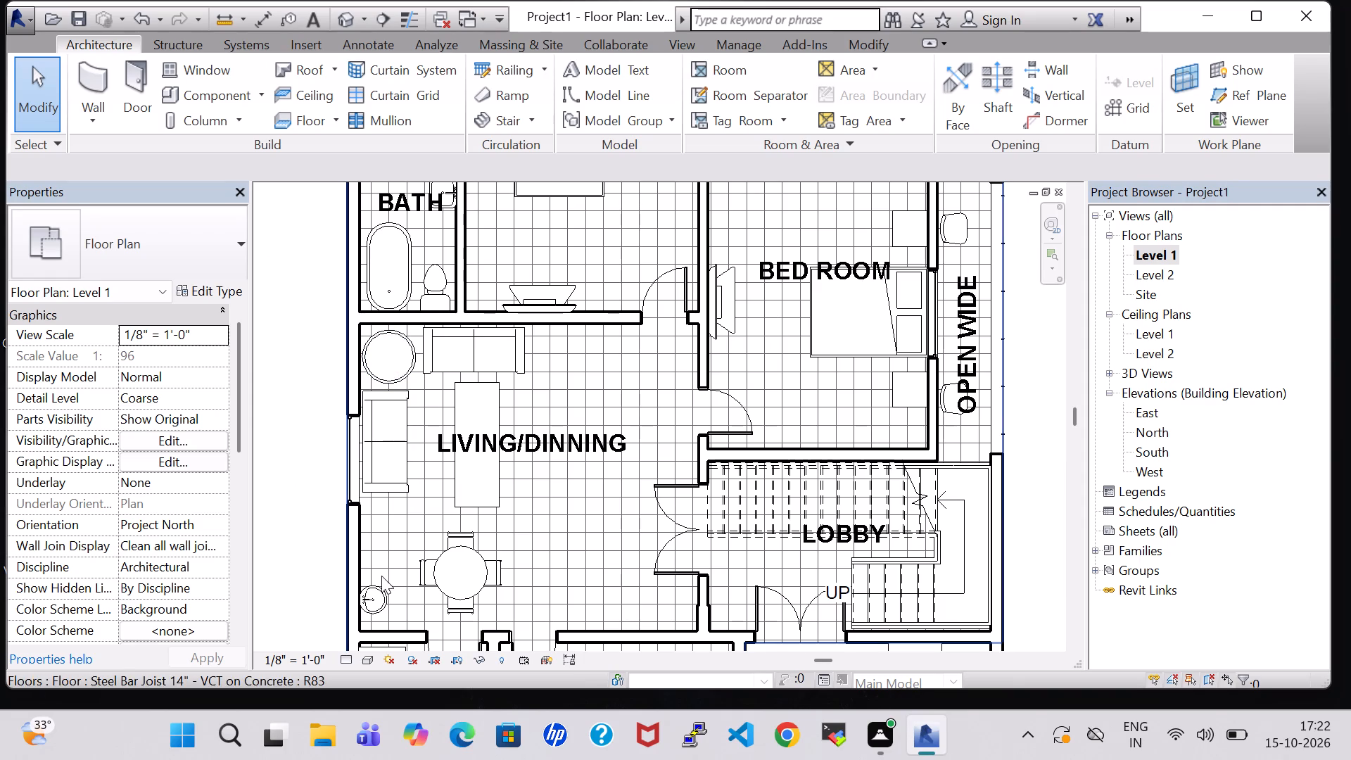
{"action": "left_click", "coordinate": [343, 15]}
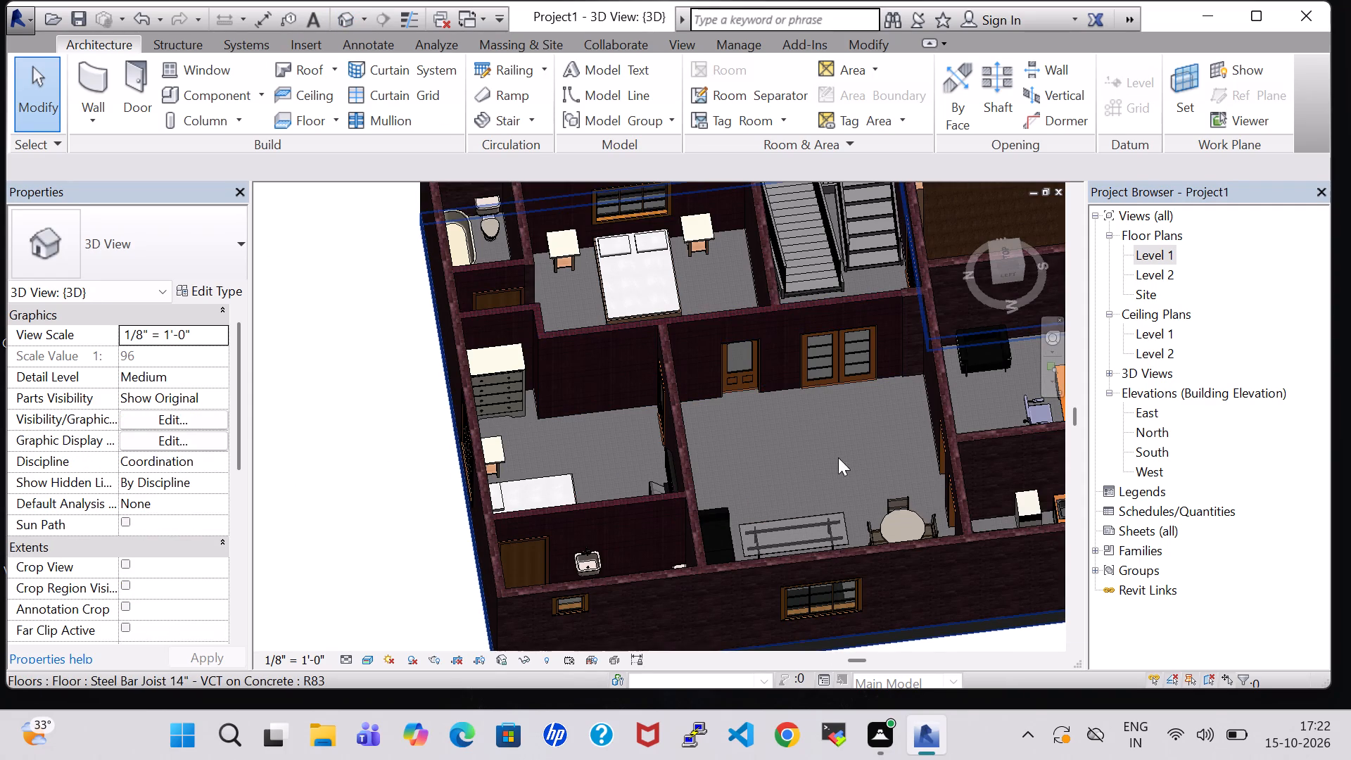
{"action": "middle_click_drag", "start_coordinate": [825, 393], "coordinate": [571, 388]}
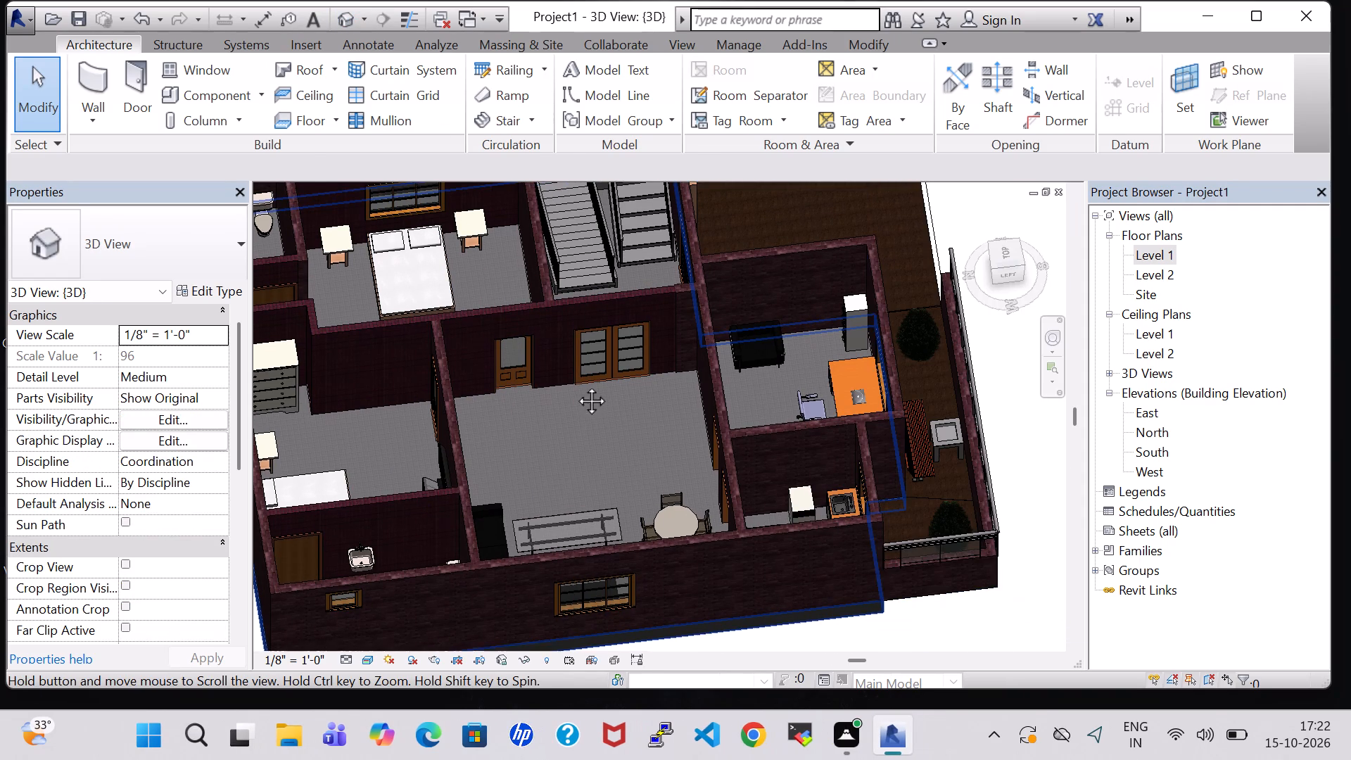
{"action": "middle_click_drag", "start_coordinate": [585, 407], "coordinate": [735, 386]}
{"action": "middle_click_drag", "start_coordinate": [784, 315], "coordinate": [623, 354]}
{"action": "middle_click_drag", "start_coordinate": [639, 352], "coordinate": [717, 356], "text": "shift"}
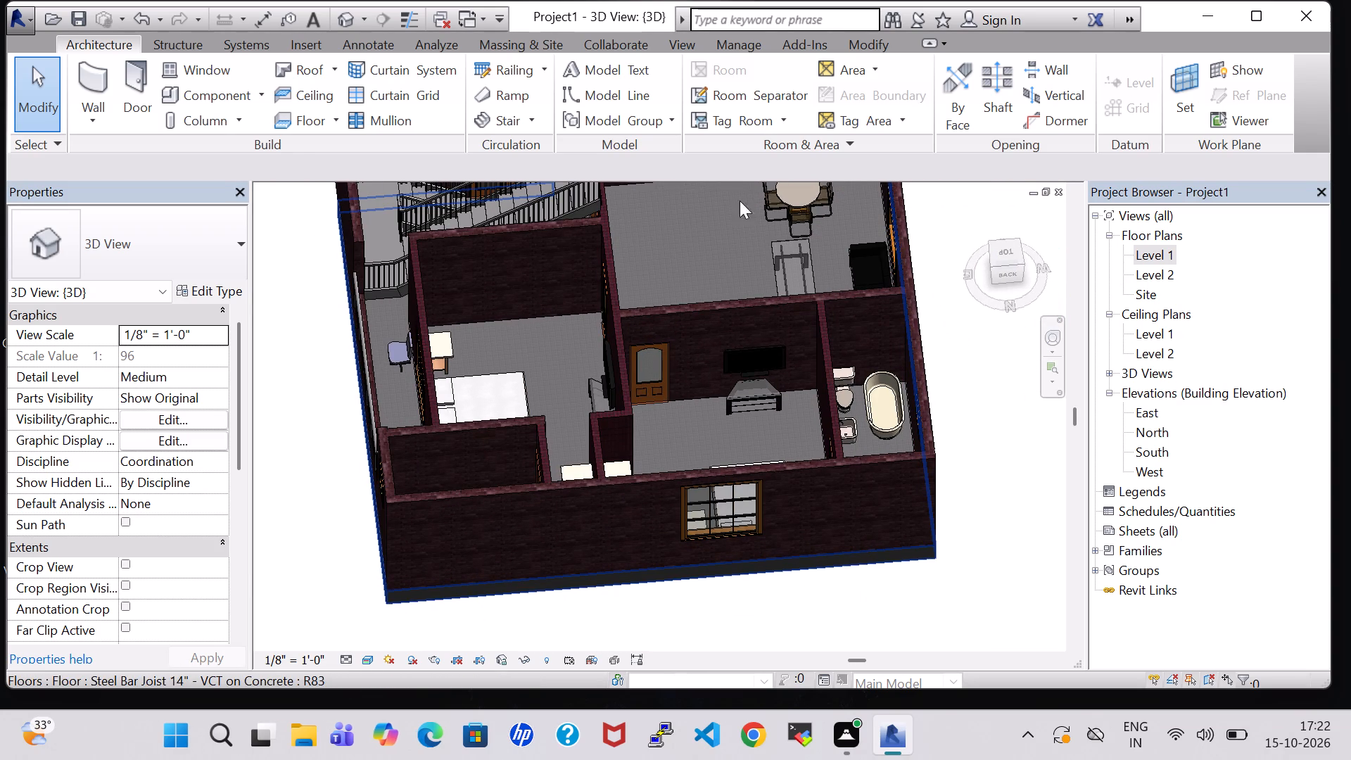
{"action": "middle_click_drag", "start_coordinate": [736, 214], "coordinate": [697, 298]}
{"action": "middle_click_drag", "start_coordinate": [720, 303], "coordinate": [813, 284], "text": "shift"}
{"action": "middle_click_drag", "start_coordinate": [652, 200], "coordinate": [671, 364]}
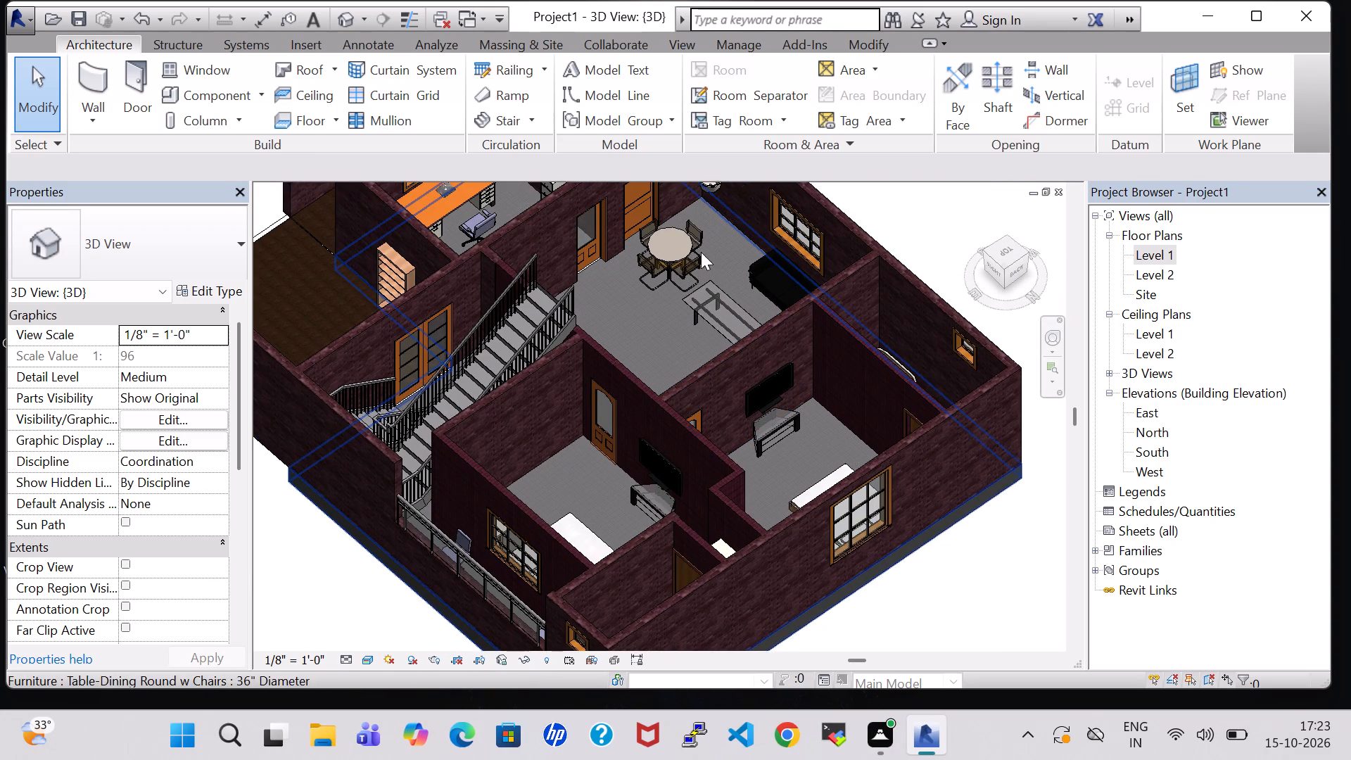
{"action": "middle_click_drag", "start_coordinate": [701, 252], "coordinate": [687, 349]}
{"action": "scroll", "coordinate": [718, 258], "scroll_direction": "up", "scroll_amount": 6}
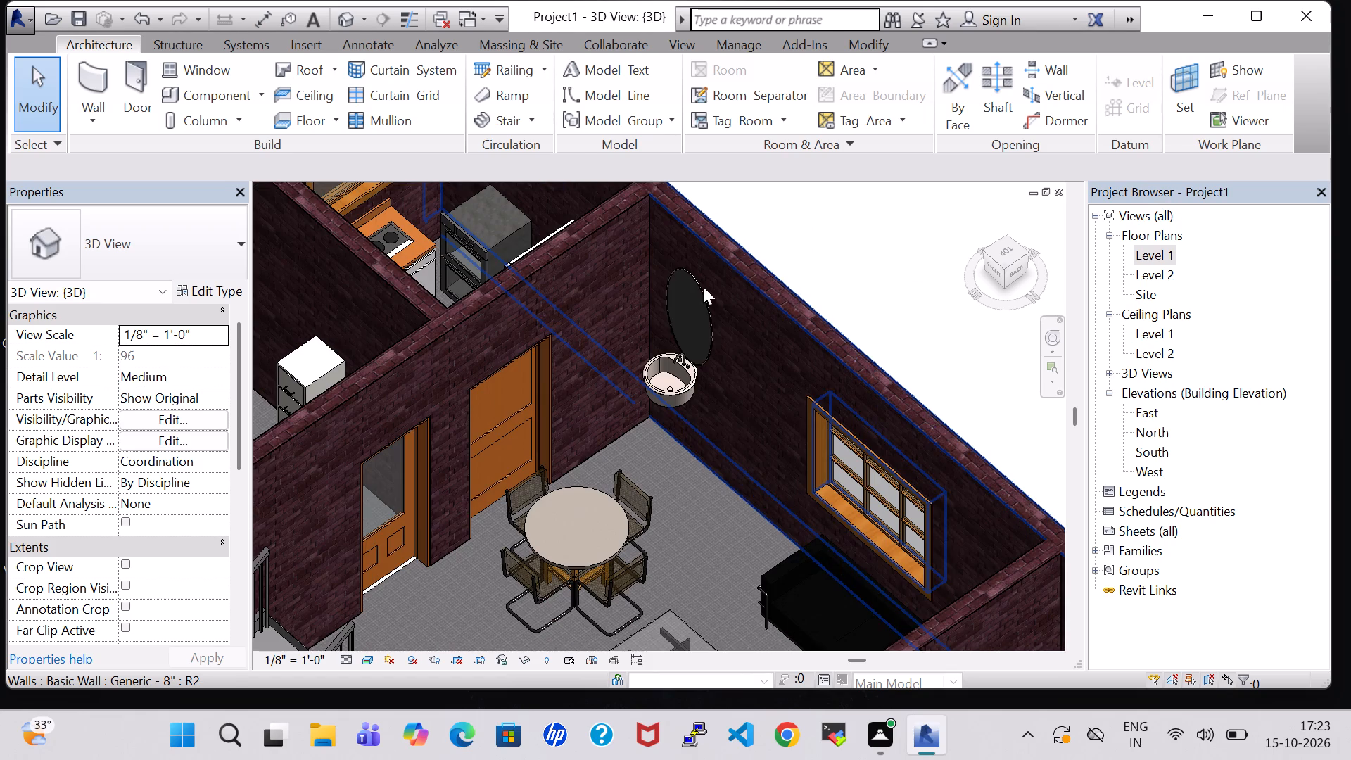
{"action": "left_click", "coordinate": [700, 293]}
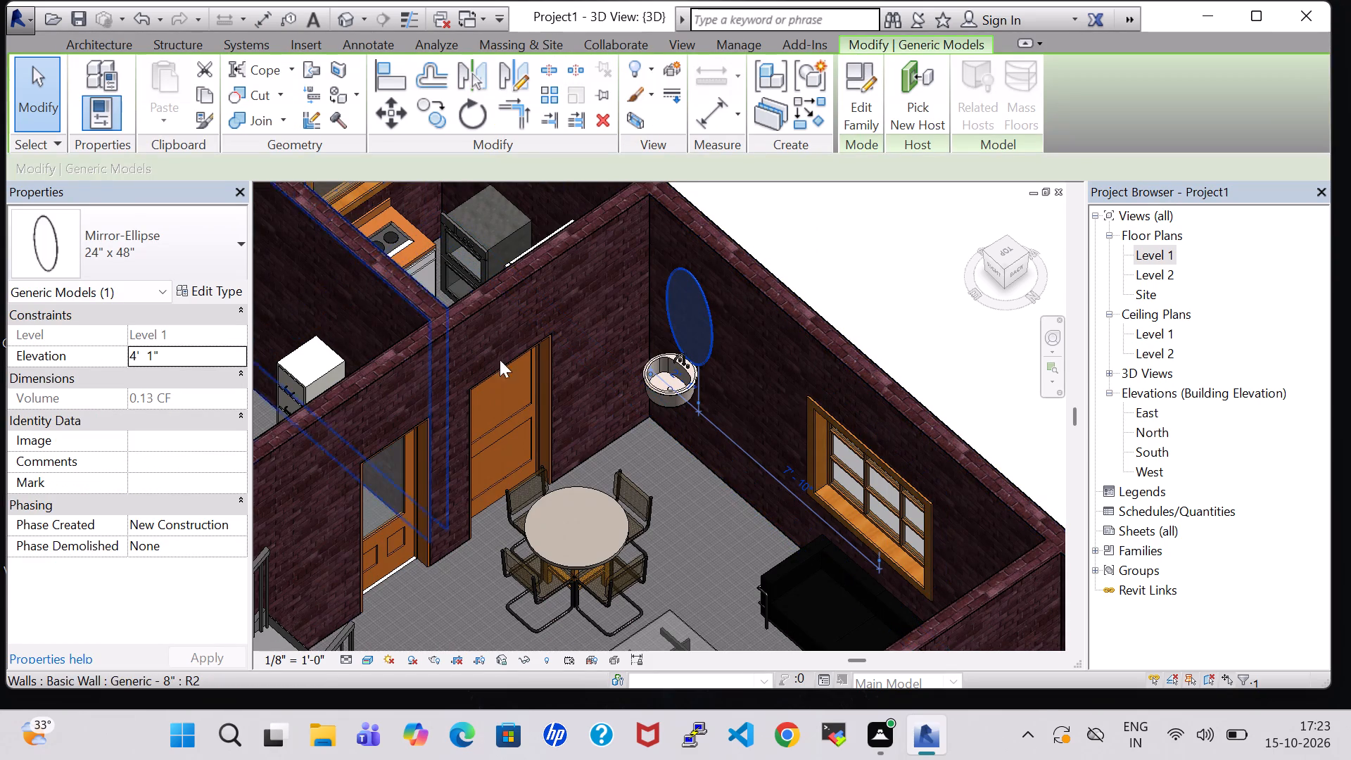
{"action": "middle_click_drag", "start_coordinate": [735, 538], "coordinate": [795, 516], "text": "shift"}
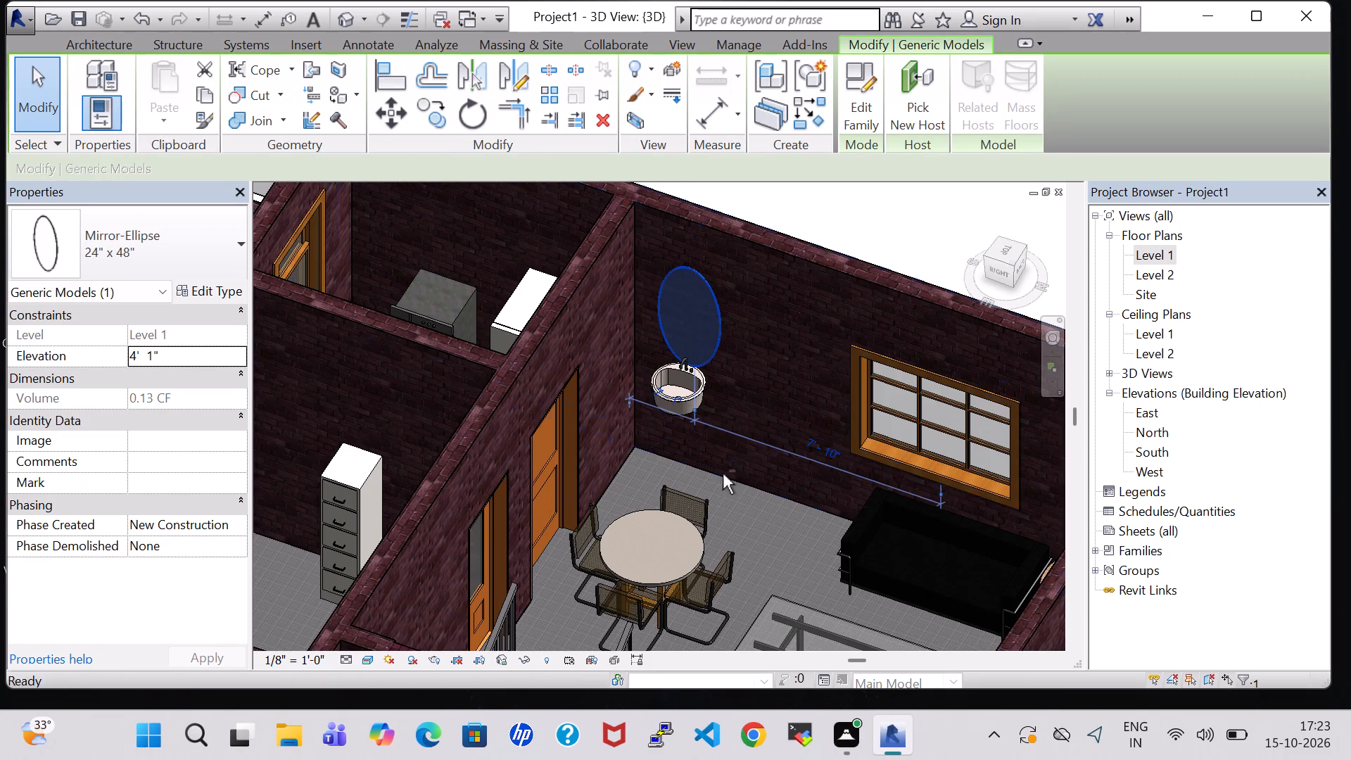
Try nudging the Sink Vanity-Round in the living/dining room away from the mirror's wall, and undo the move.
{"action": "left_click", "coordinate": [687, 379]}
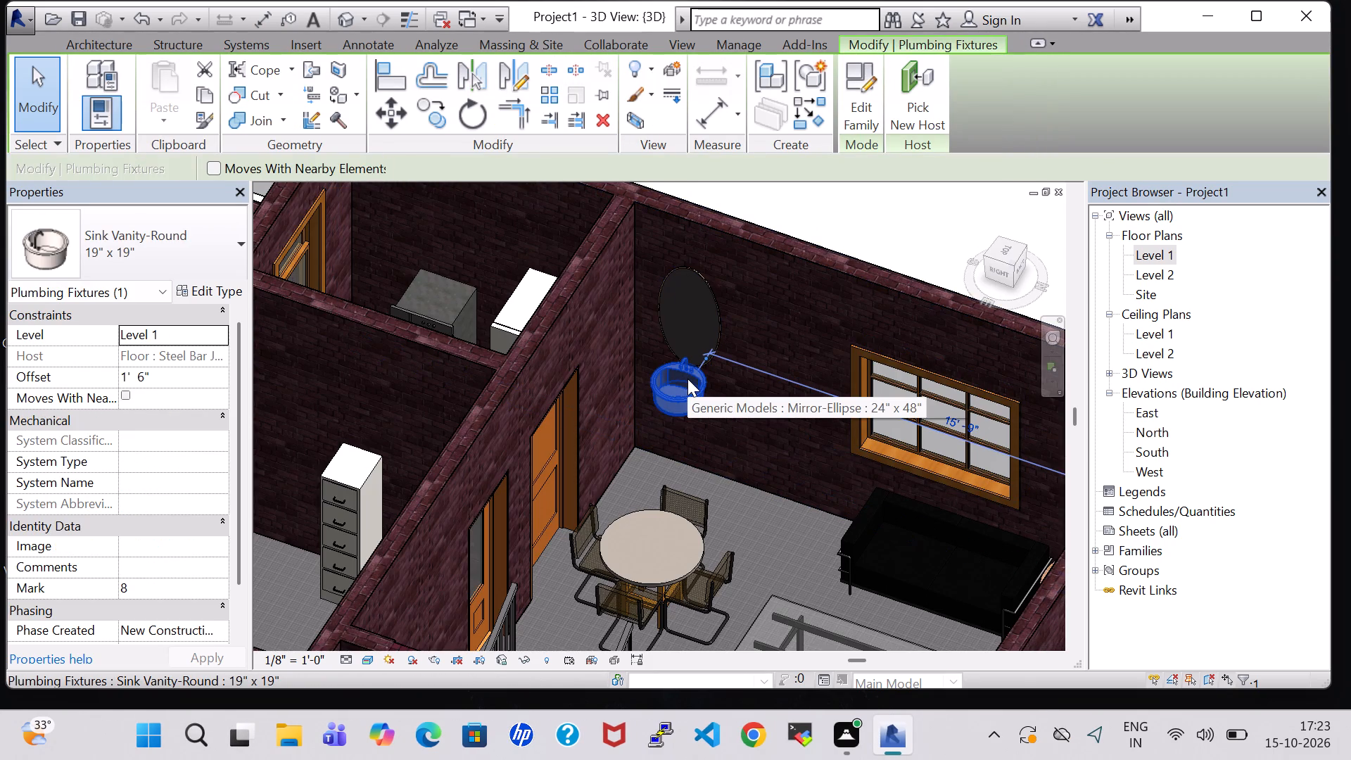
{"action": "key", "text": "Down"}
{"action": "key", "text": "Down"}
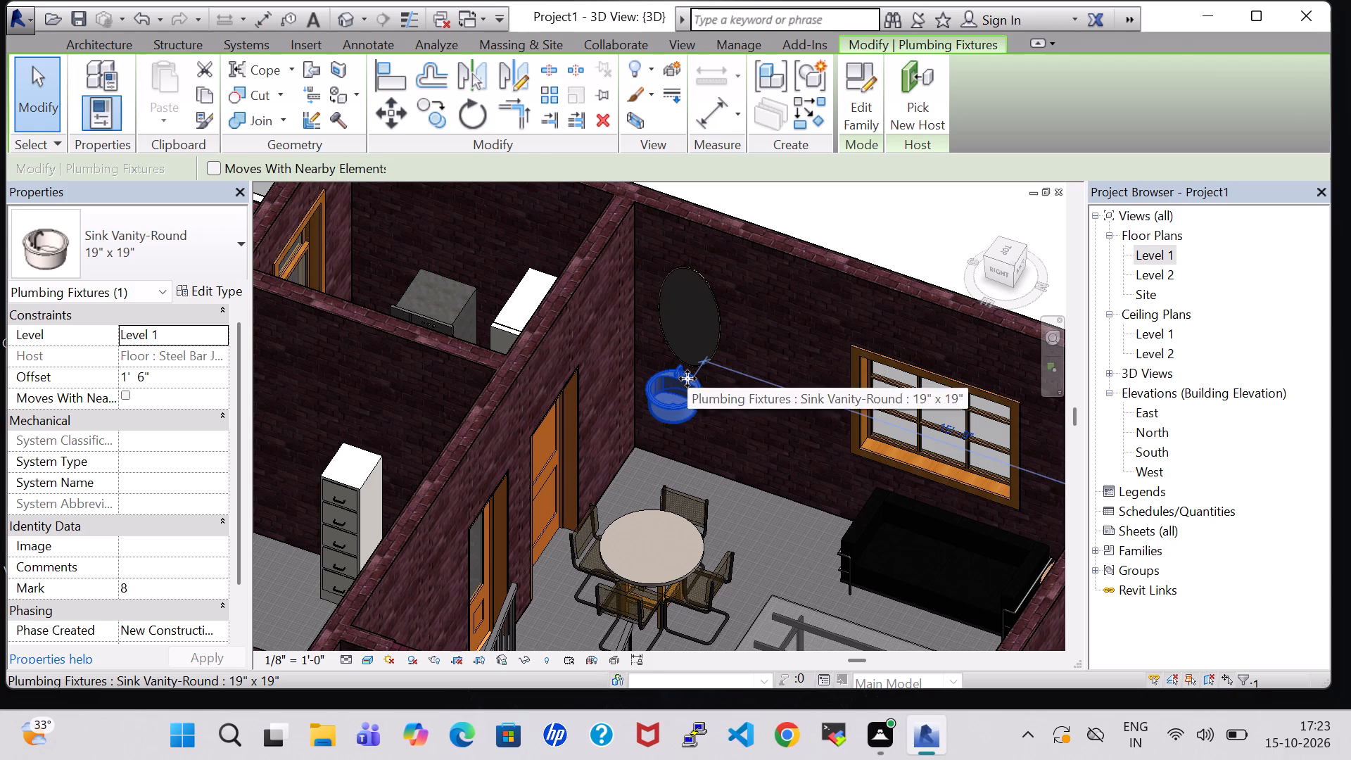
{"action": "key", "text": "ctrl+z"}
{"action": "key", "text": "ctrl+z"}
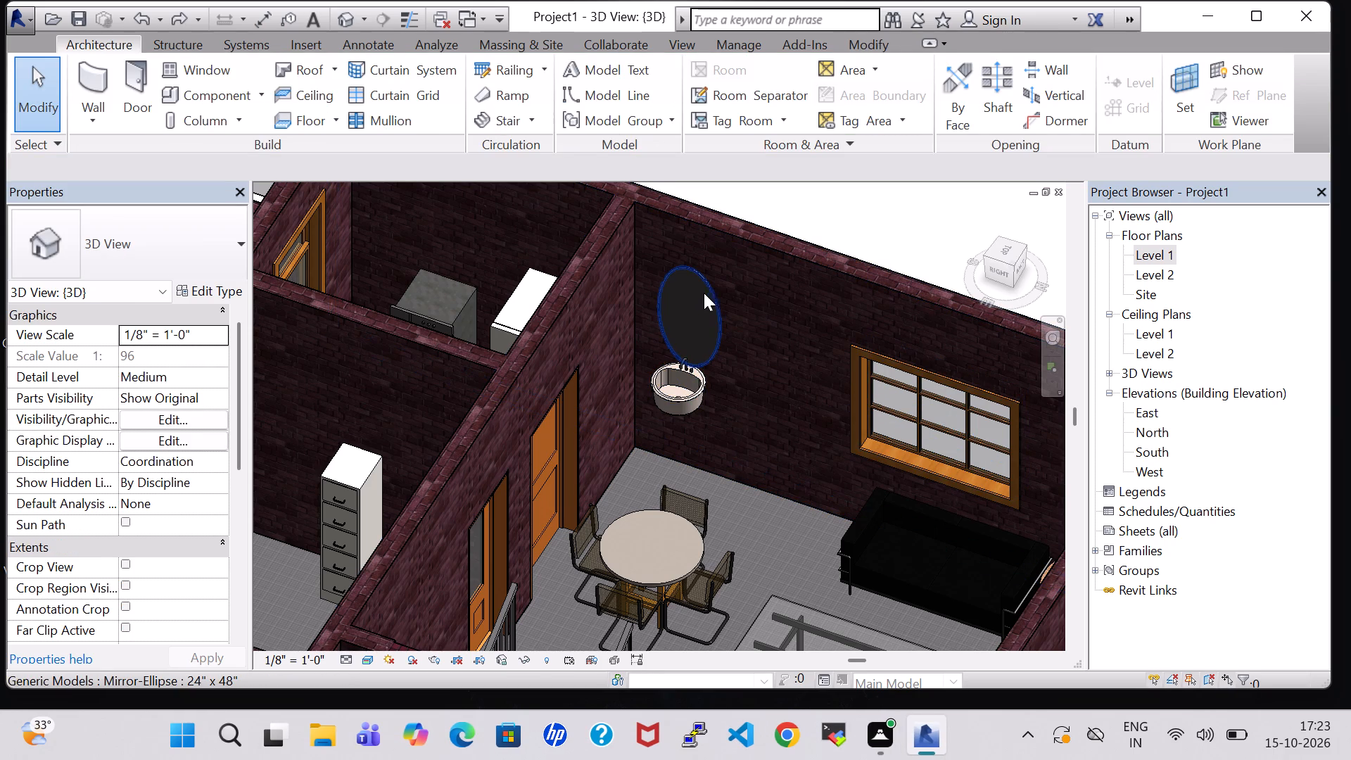
Raise the Mirror-Ellipse above the living/dining room sink to an elevation of 4' 5".
{"action": "left_click", "coordinate": [704, 287]}
{"action": "key", "text": "Up"}
{"action": "key", "text": "Up"}
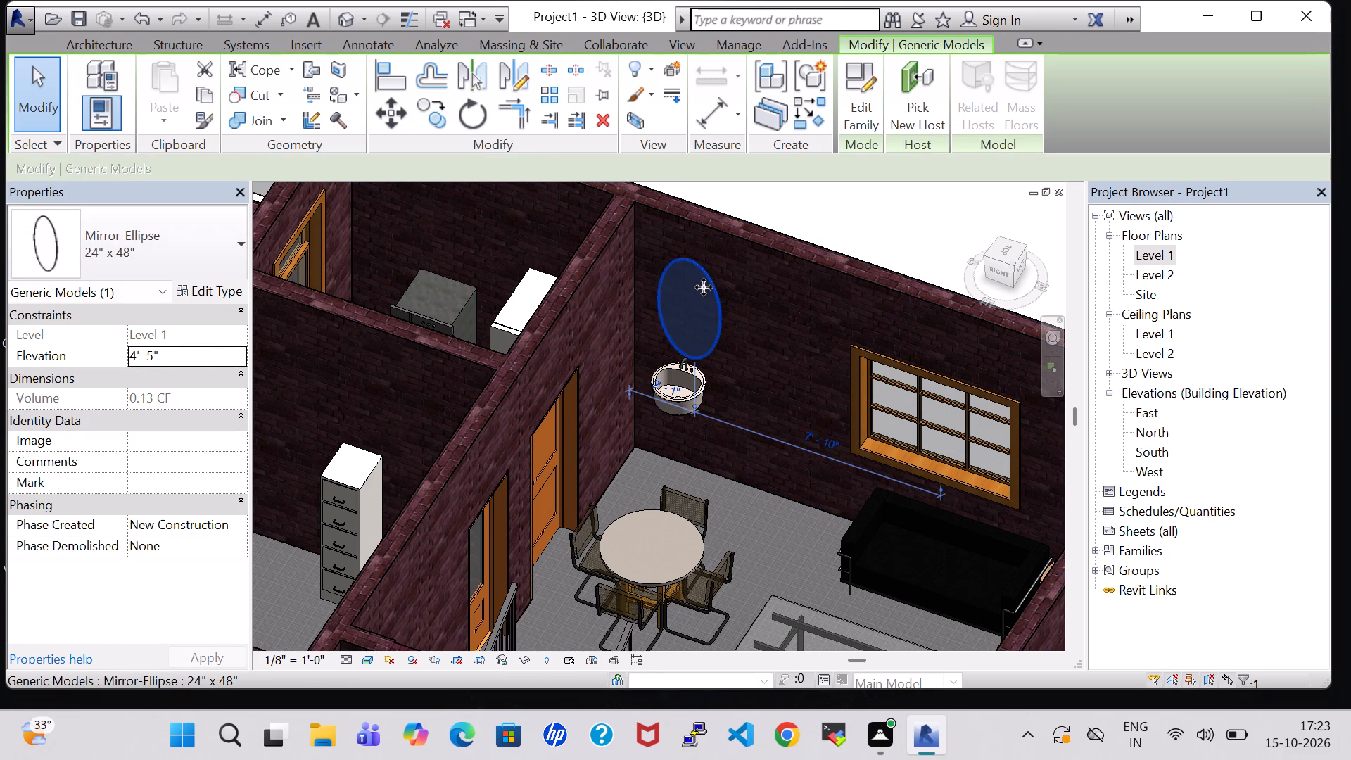
{"action": "left_click", "coordinate": [858, 223]}
Copy the living/dining room mirror and paste it in Level 1 on the bedroom wall beside the lobby, about 5'-11" from its door end.
{"action": "left_click", "coordinate": [698, 270]}
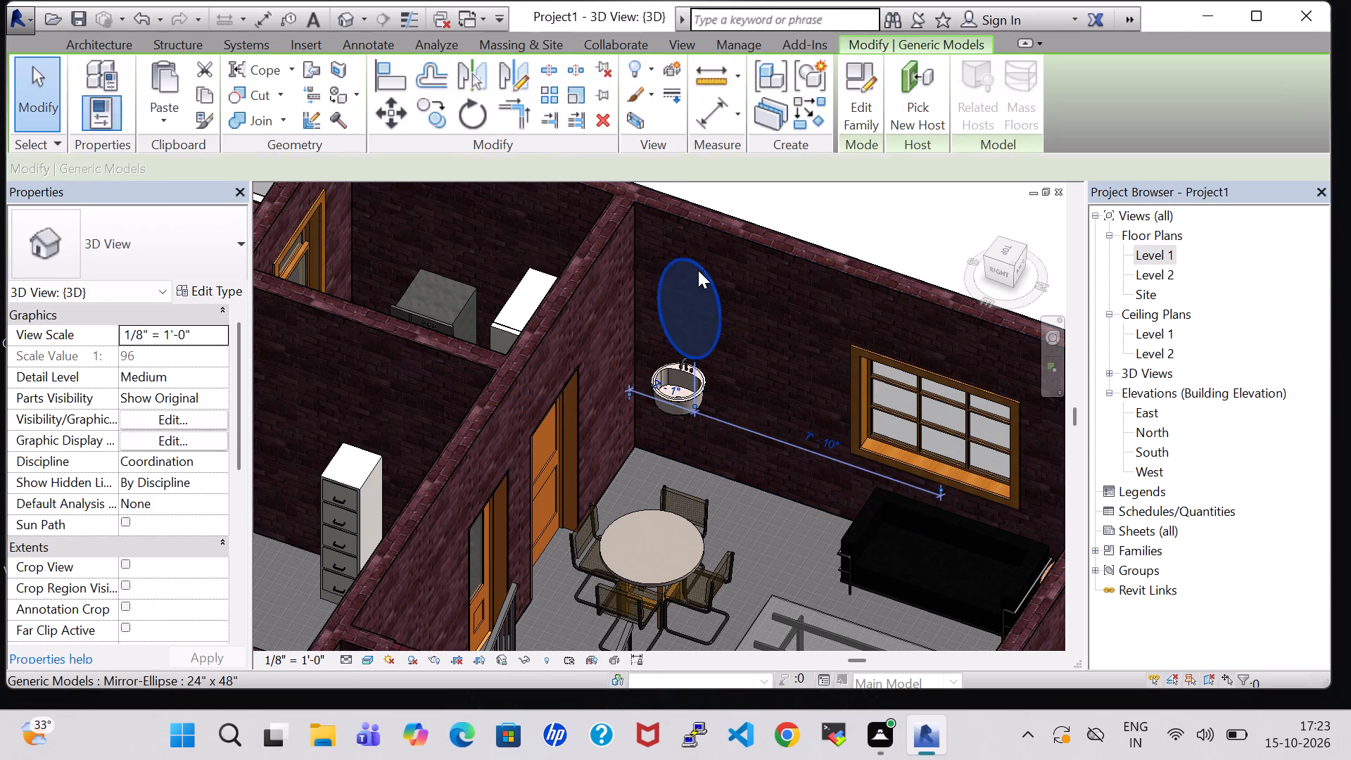
{"action": "left_click", "coordinate": [205, 93]}
{"action": "scroll", "coordinate": [442, 268], "scroll_direction": "down", "scroll_amount": 4}
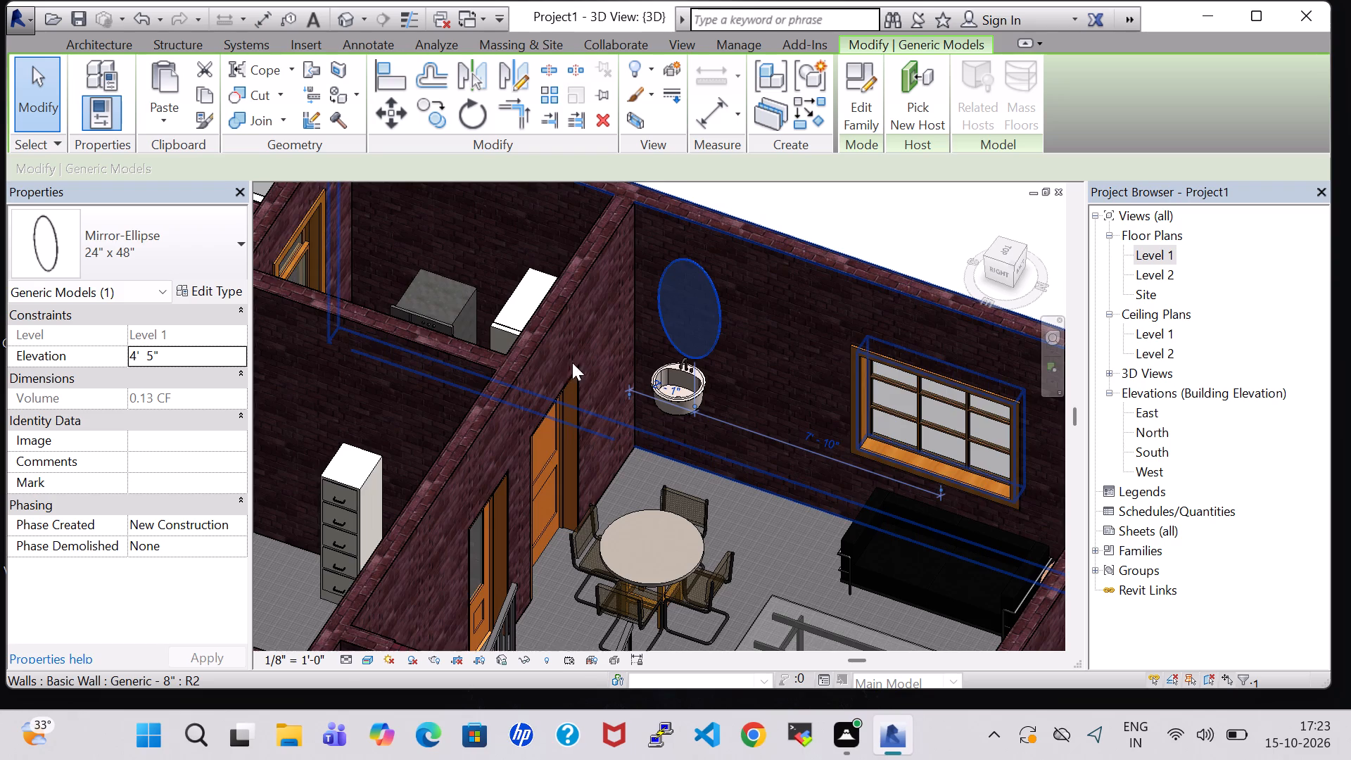
{"action": "double_click", "coordinate": [1150, 254]}
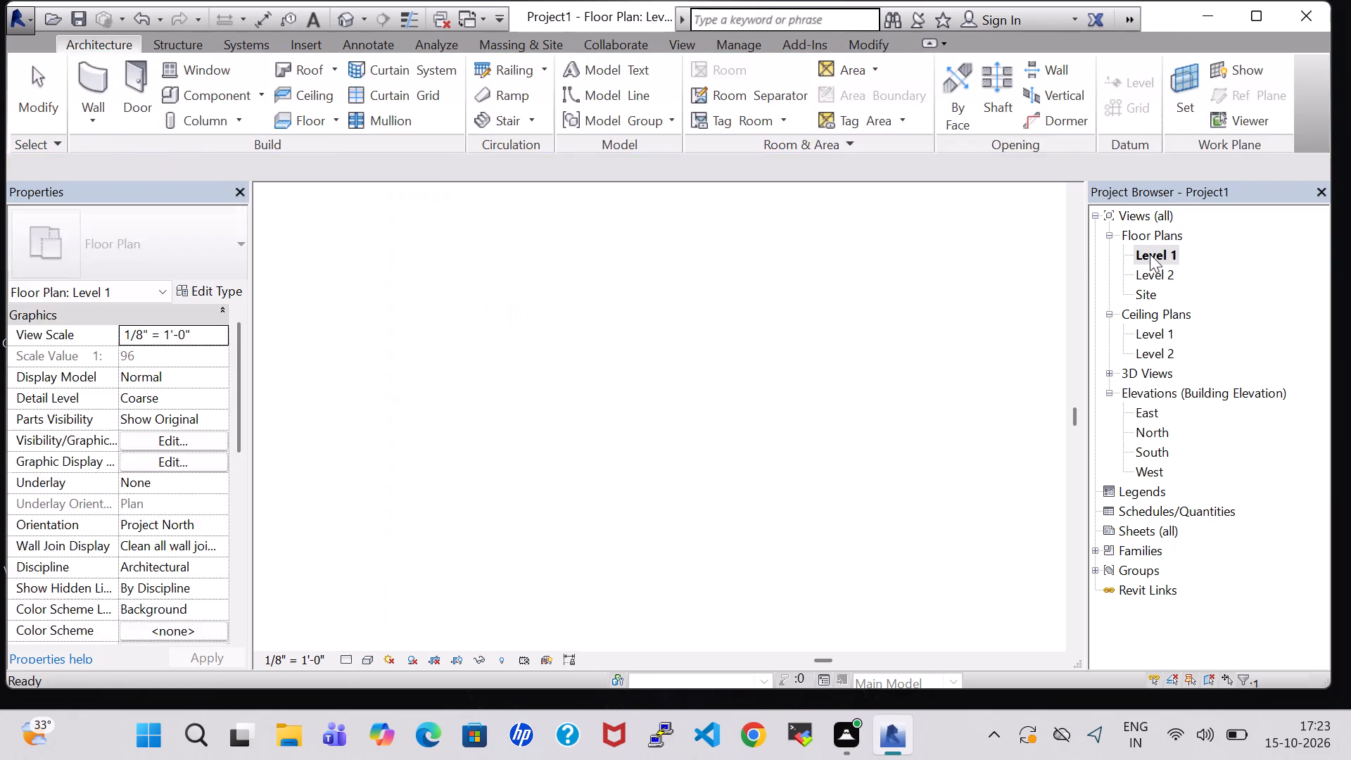
{"action": "scroll", "coordinate": [797, 400], "scroll_direction": "down", "scroll_amount": 2}
{"action": "middle_click_drag", "start_coordinate": [797, 400], "coordinate": [603, 402]}
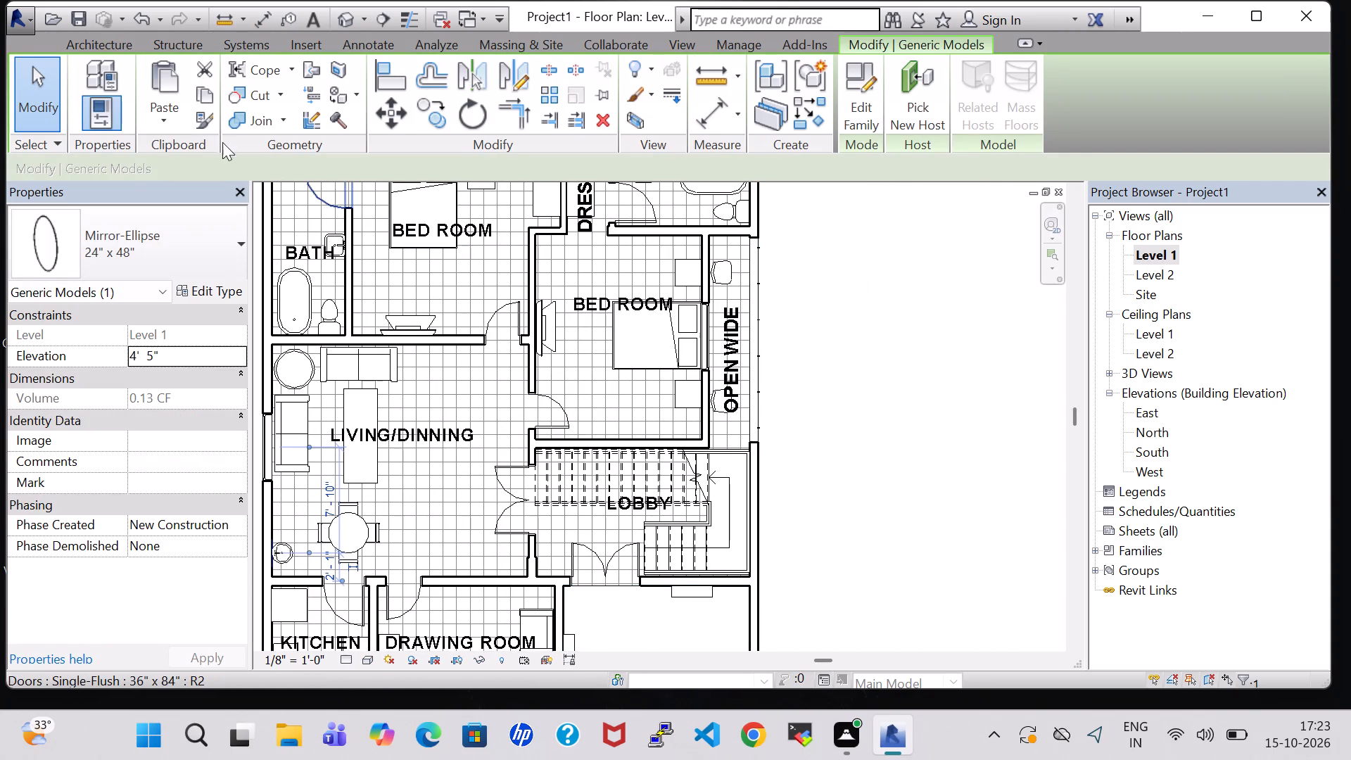
{"action": "left_click", "coordinate": [154, 112]}
{"action": "left_click", "coordinate": [182, 160]}
{"action": "scroll", "coordinate": [640, 415], "scroll_direction": "up", "scroll_amount": 5}
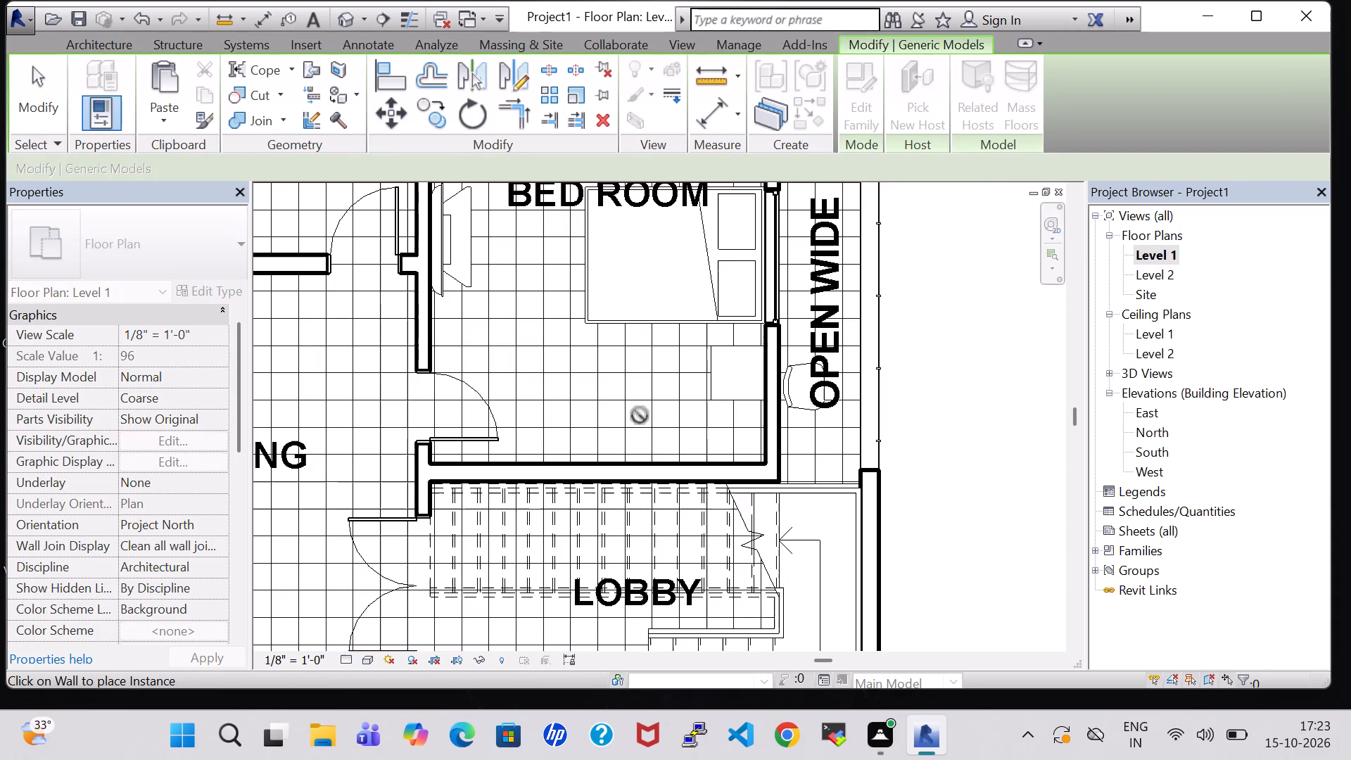
{"action": "left_click", "coordinate": [583, 462]}
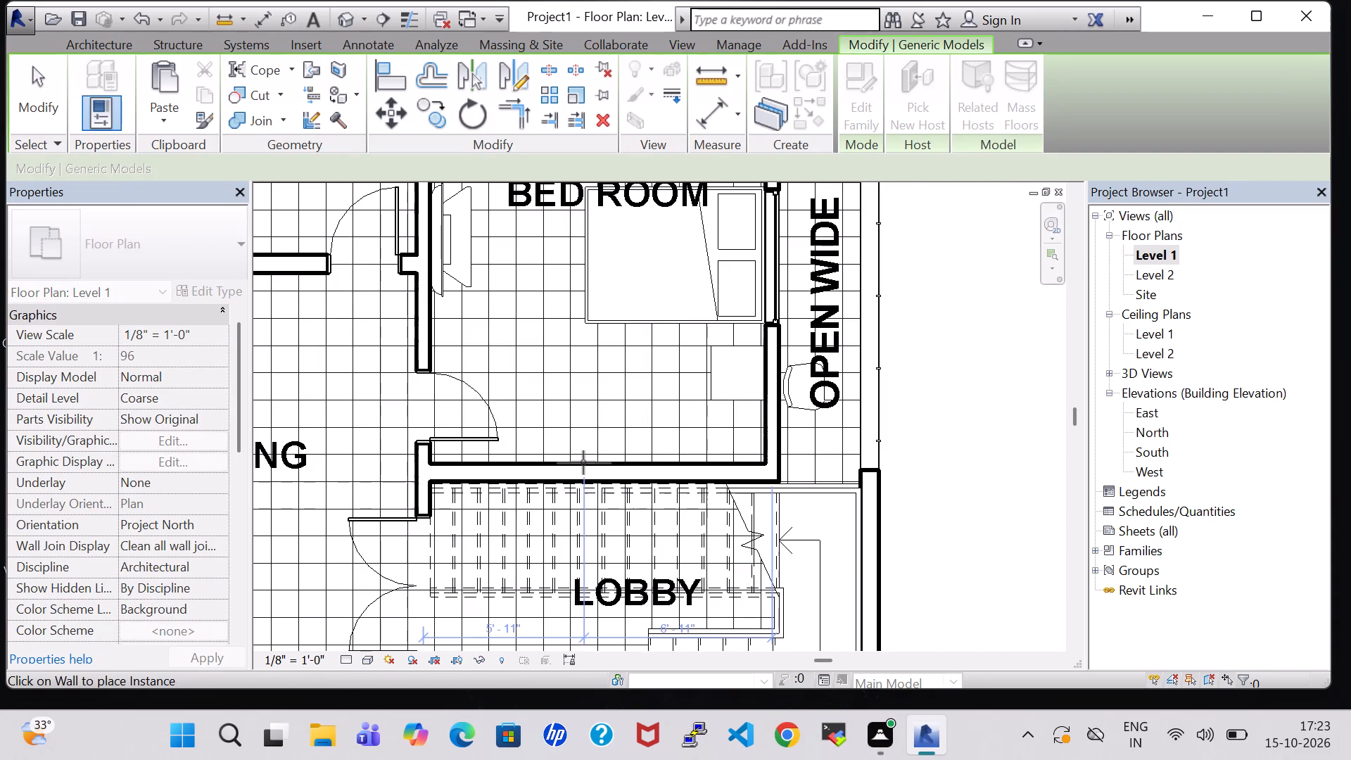
Paste another mirror on the bedroom side of the wall shared with the bath, about 4'-3" from the living/dining room wall.
{"action": "scroll", "coordinate": [609, 420], "scroll_direction": "down", "scroll_amount": 2}
{"action": "middle_click_drag", "start_coordinate": [590, 366], "coordinate": [718, 417]}
{"action": "scroll", "coordinate": [699, 408], "scroll_direction": "down", "scroll_amount": 3}
{"action": "middle_click_drag", "start_coordinate": [670, 360], "coordinate": [738, 476]}
{"action": "scroll", "coordinate": [547, 447], "scroll_direction": "up", "scroll_amount": 5}
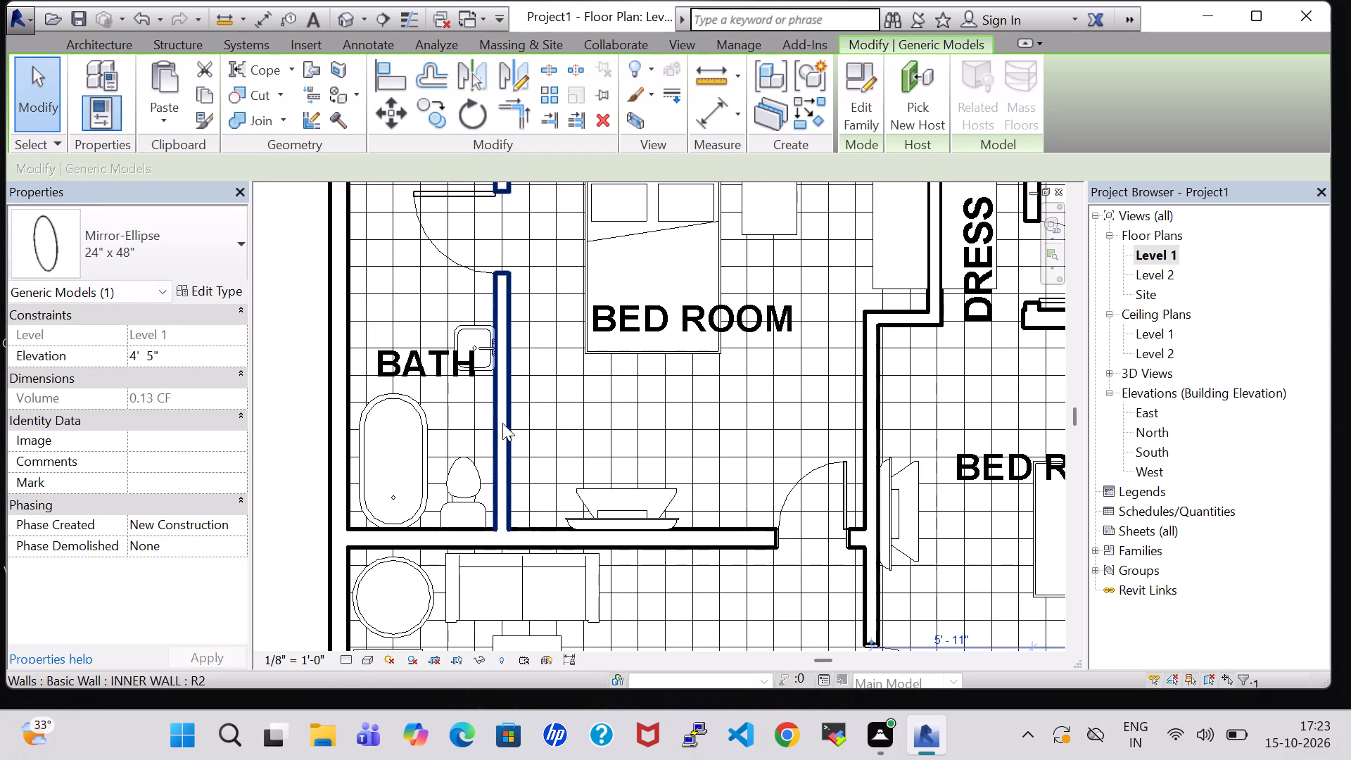
{"action": "left_click", "coordinate": [165, 117]}
{"action": "left_click", "coordinate": [209, 148]}
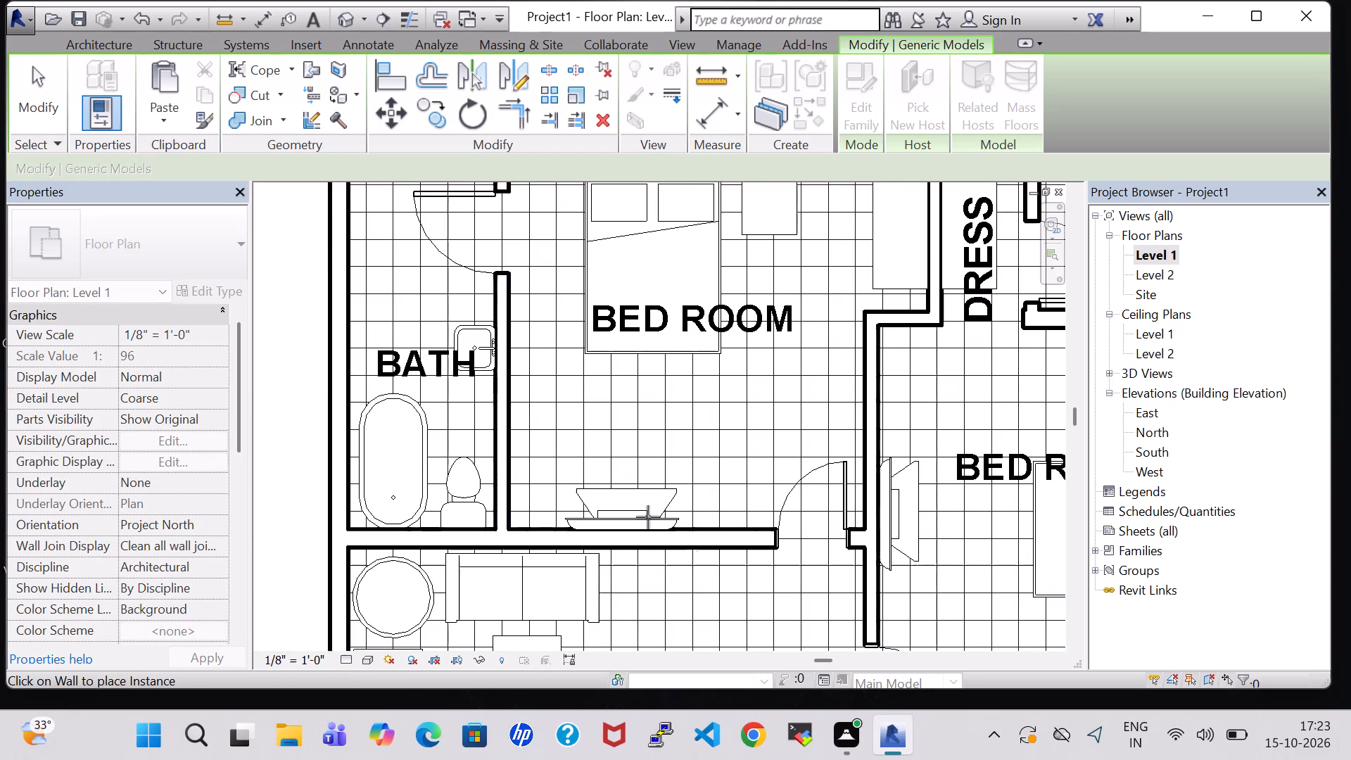
{"action": "scroll", "coordinate": [616, 496], "scroll_direction": "up", "scroll_amount": 3}
{"action": "left_click", "coordinate": [480, 405]}
{"action": "scroll", "coordinate": [592, 411], "scroll_direction": "down", "scroll_amount": 1}
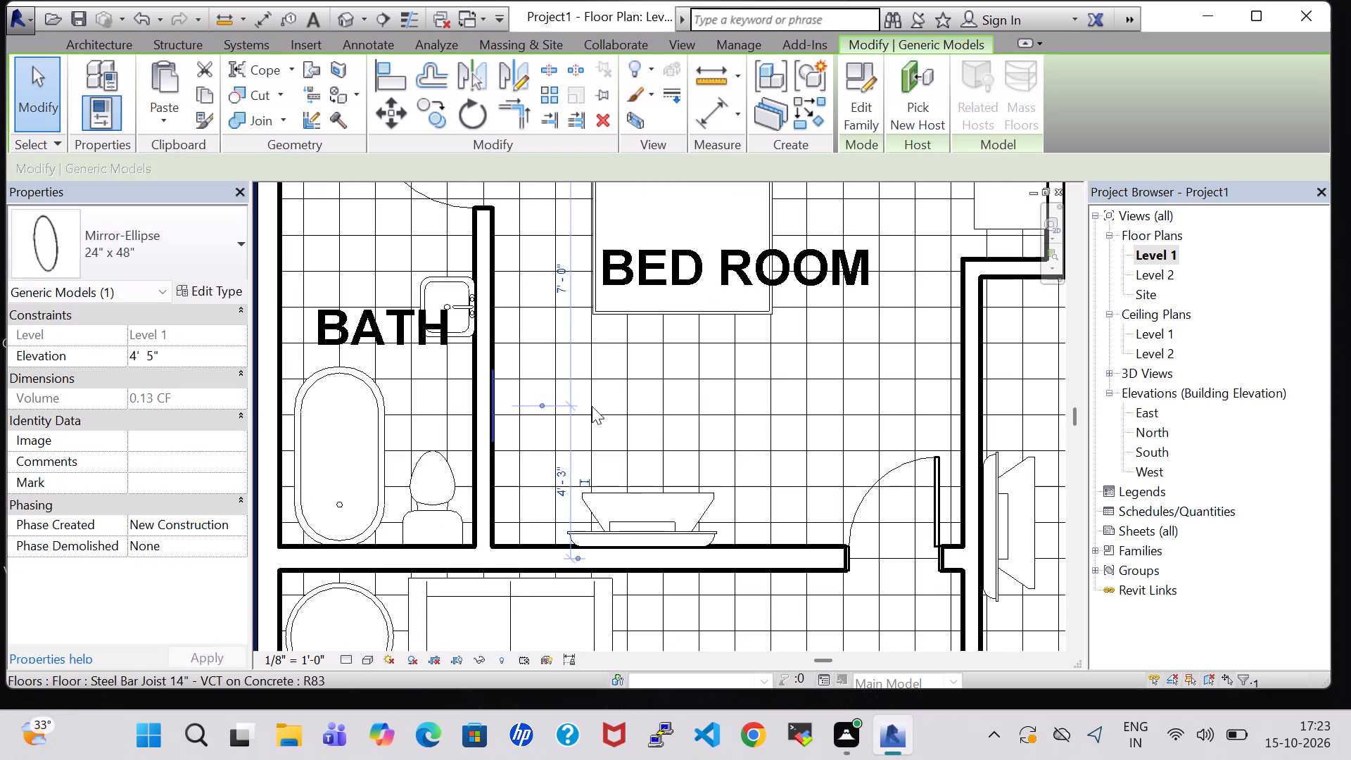
{"action": "key", "text": "Escape"}
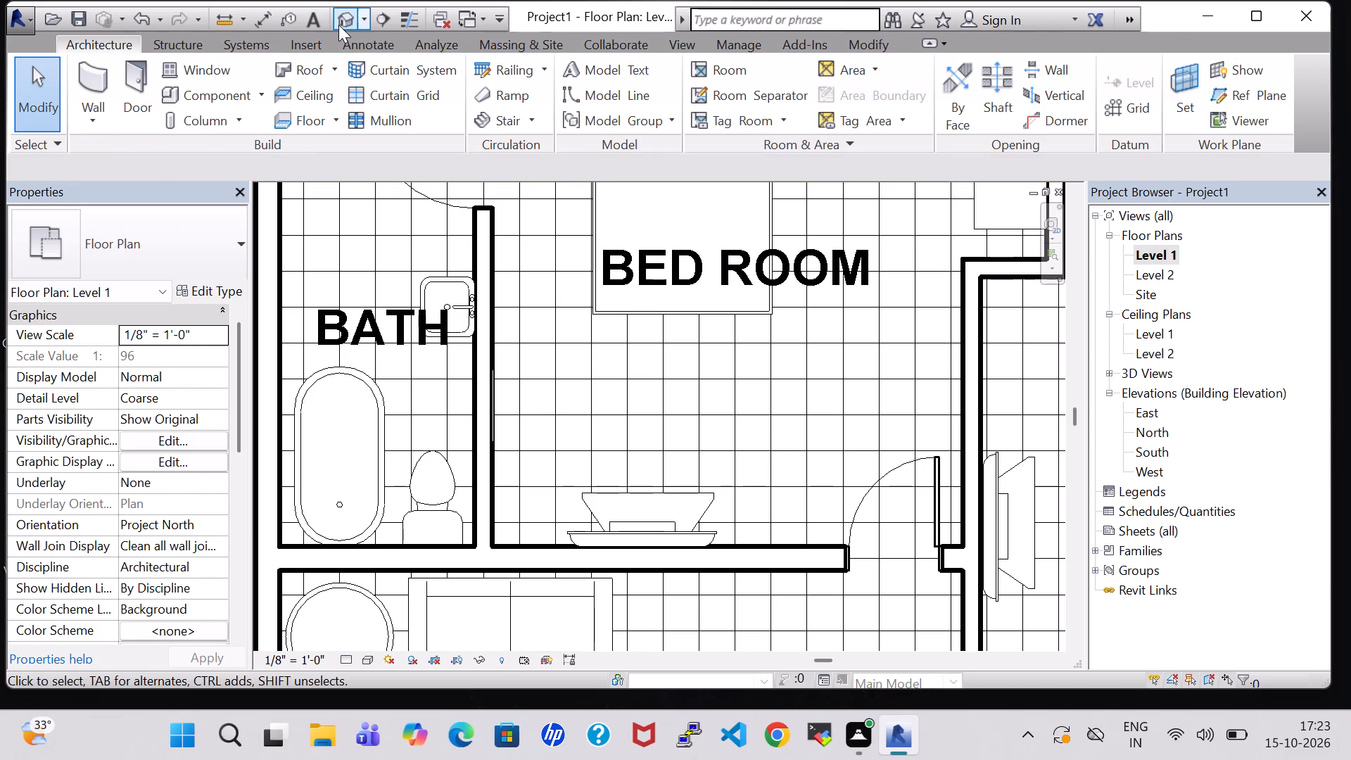
Examine the pasted mirrors on the two bedroom walls in the 3D view.
{"action": "left_click", "coordinate": [338, 25]}
{"action": "scroll", "coordinate": [702, 379], "scroll_direction": "down", "scroll_amount": 1}
{"action": "scroll", "coordinate": [785, 303], "scroll_direction": "down", "scroll_amount": 2}
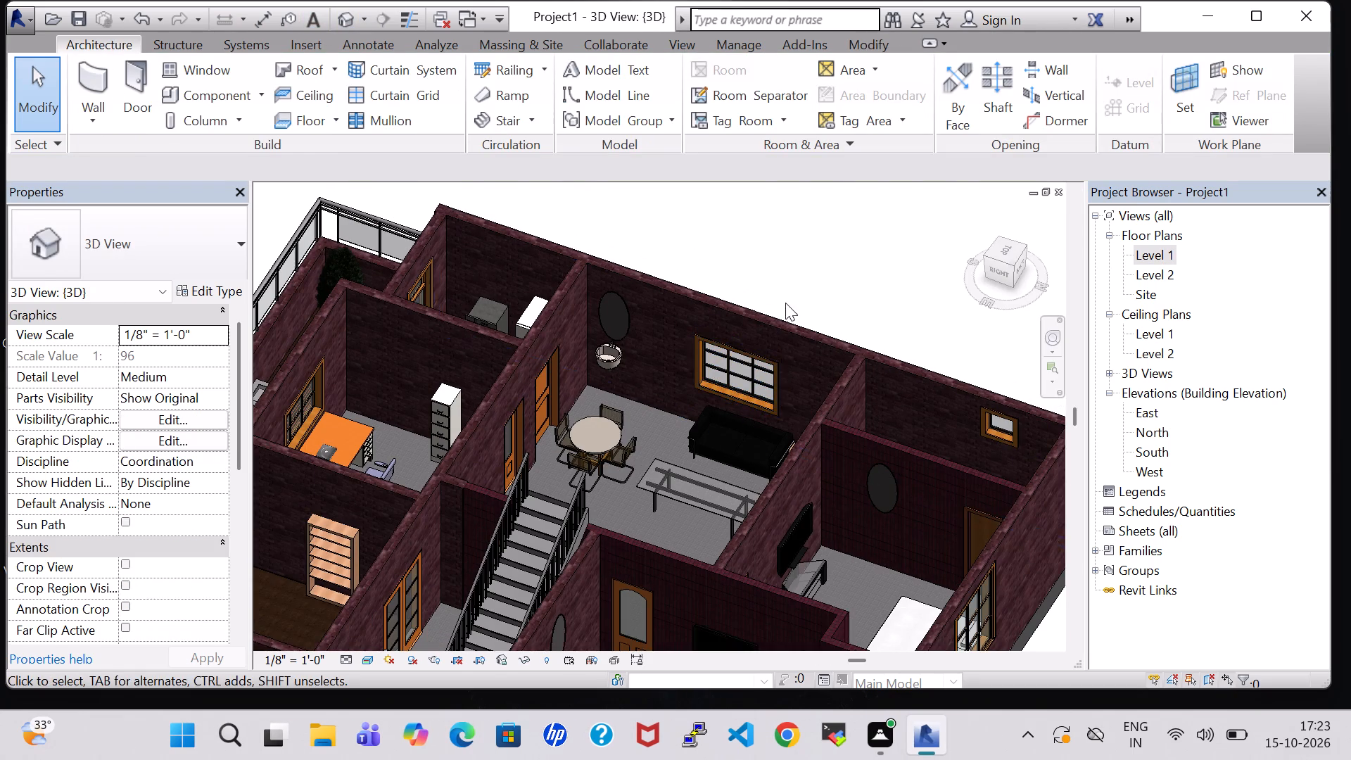
{"action": "middle_click_drag", "start_coordinate": [787, 433], "coordinate": [654, 374]}
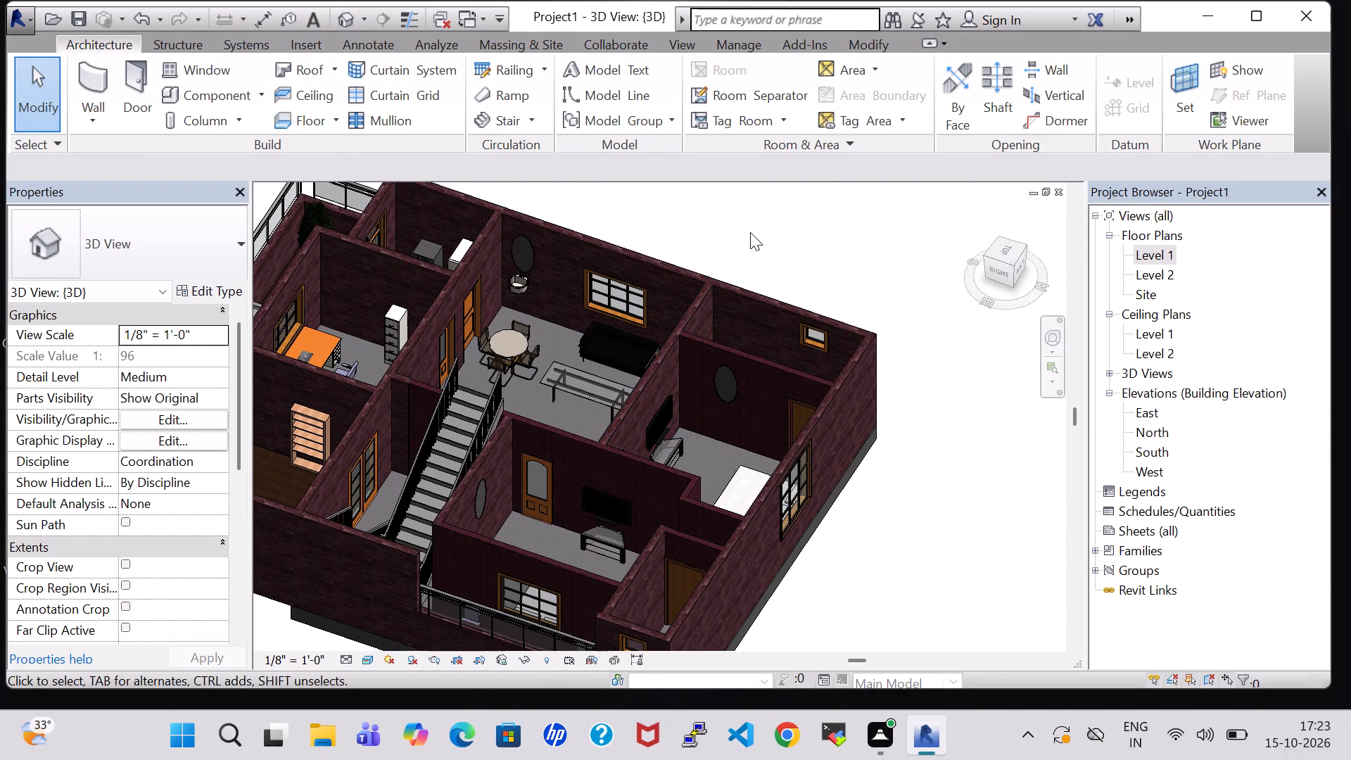
{"action": "middle_click", "coordinate": [750, 232]}
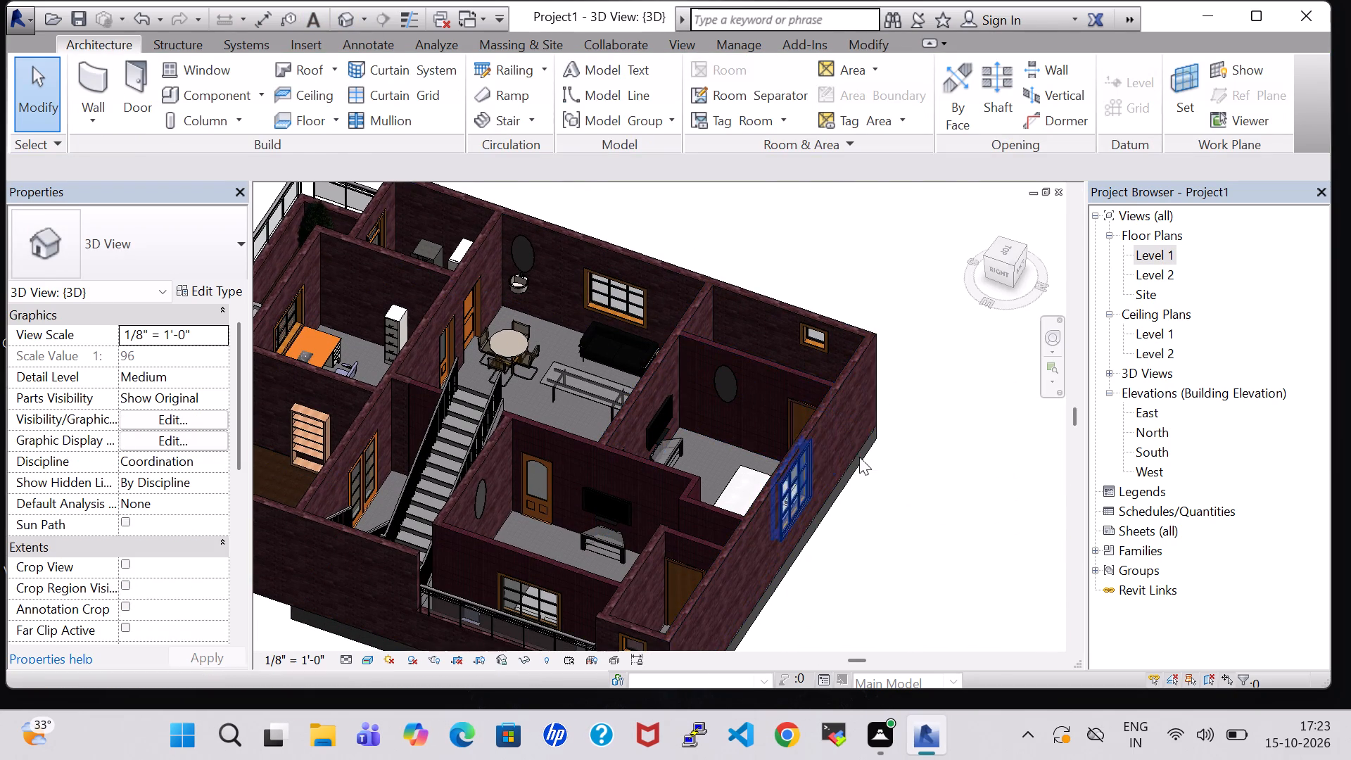
{"action": "scroll", "coordinate": [864, 460], "scroll_direction": "up", "scroll_amount": 4}
In the Level 1 floor plan, load the Table-Ellipse family from the Furniture library's Tables folder as a component.
{"action": "double_click", "coordinate": [1142, 253]}
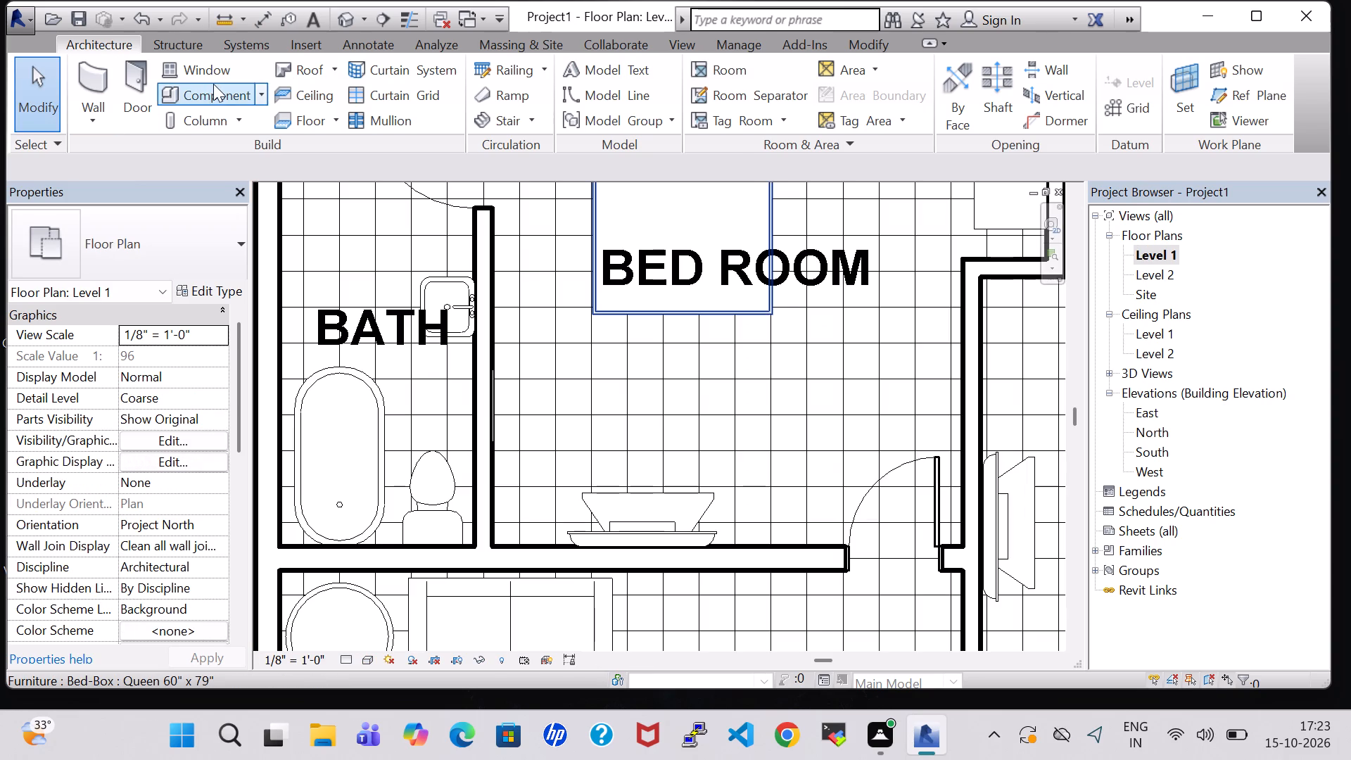
{"action": "left_click", "coordinate": [213, 84]}
{"action": "left_click", "coordinate": [854, 77]}
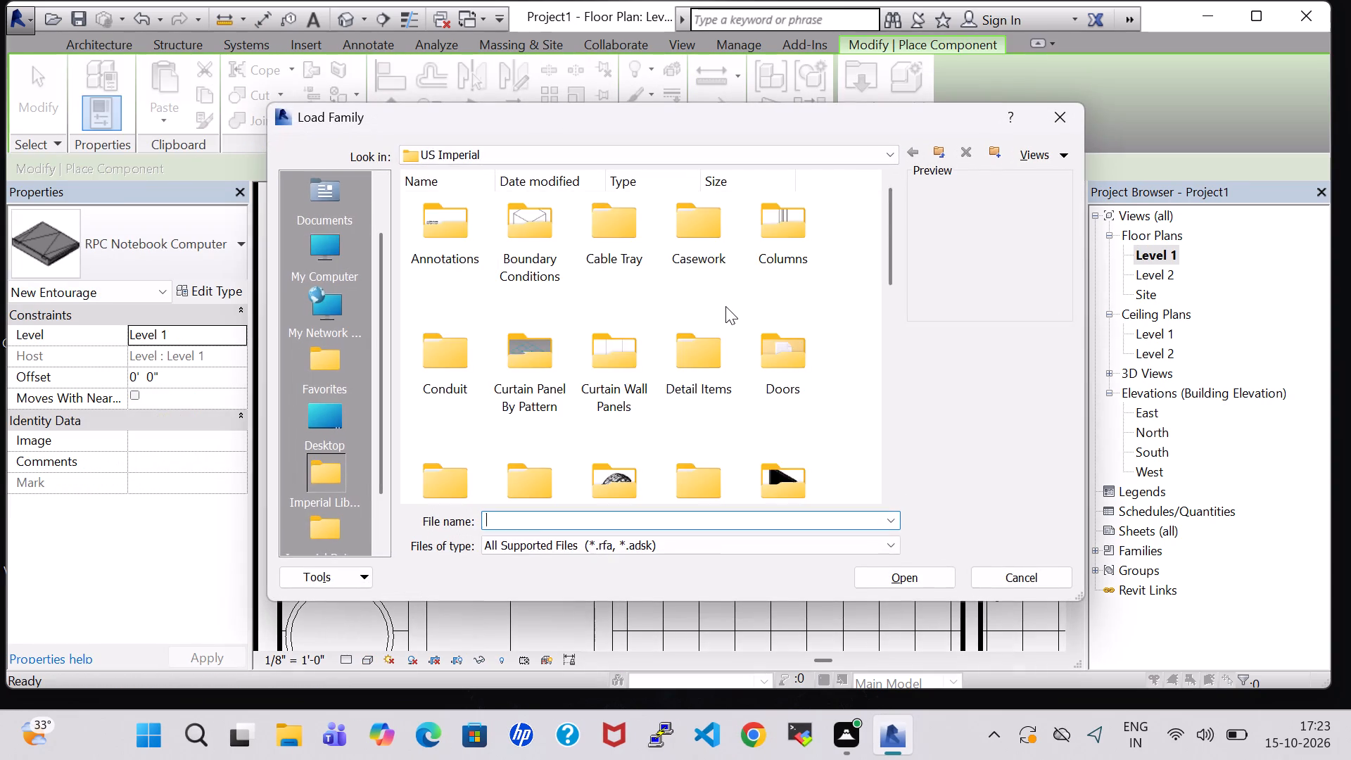
{"action": "scroll", "coordinate": [725, 306], "scroll_direction": "down", "scroll_amount": 1}
{"action": "double_click", "coordinate": [801, 315]}
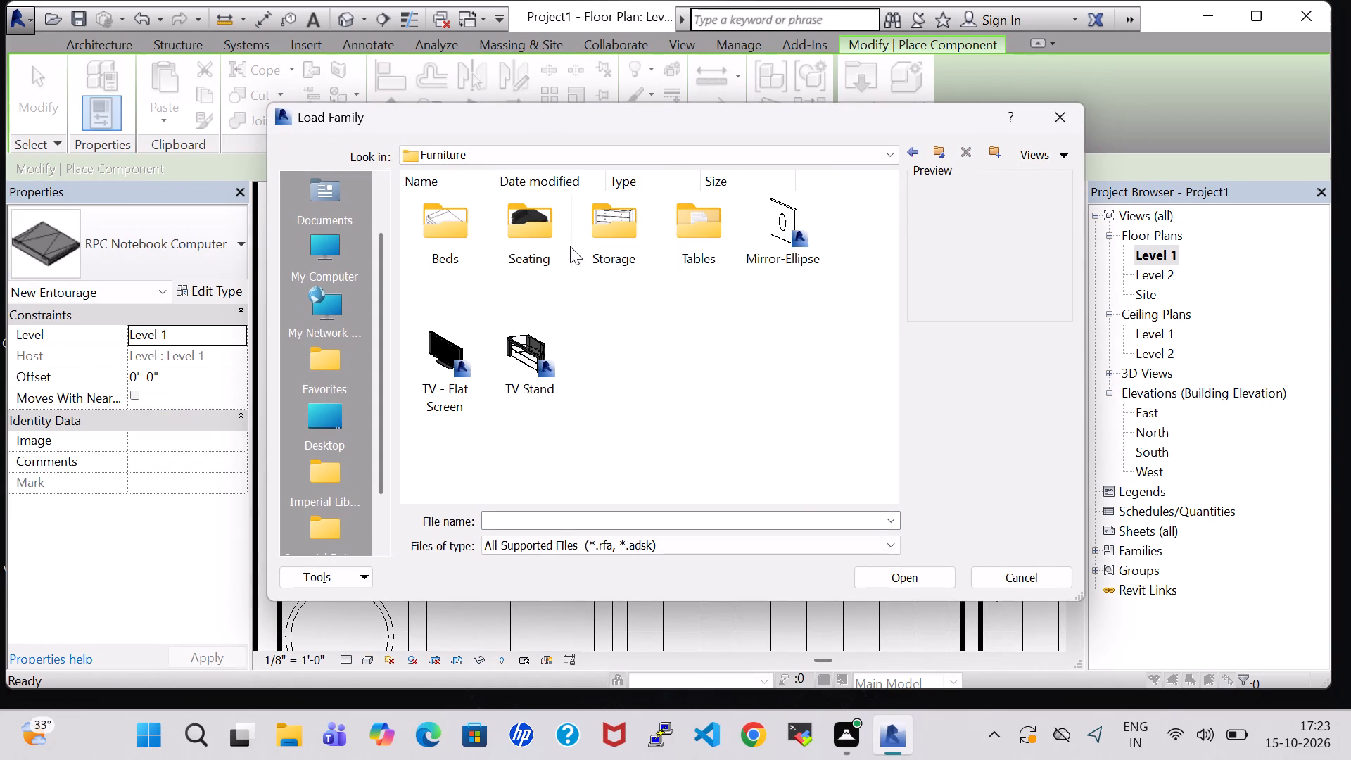
{"action": "double_click", "coordinate": [674, 241]}
{"action": "left_click", "coordinate": [537, 355]}
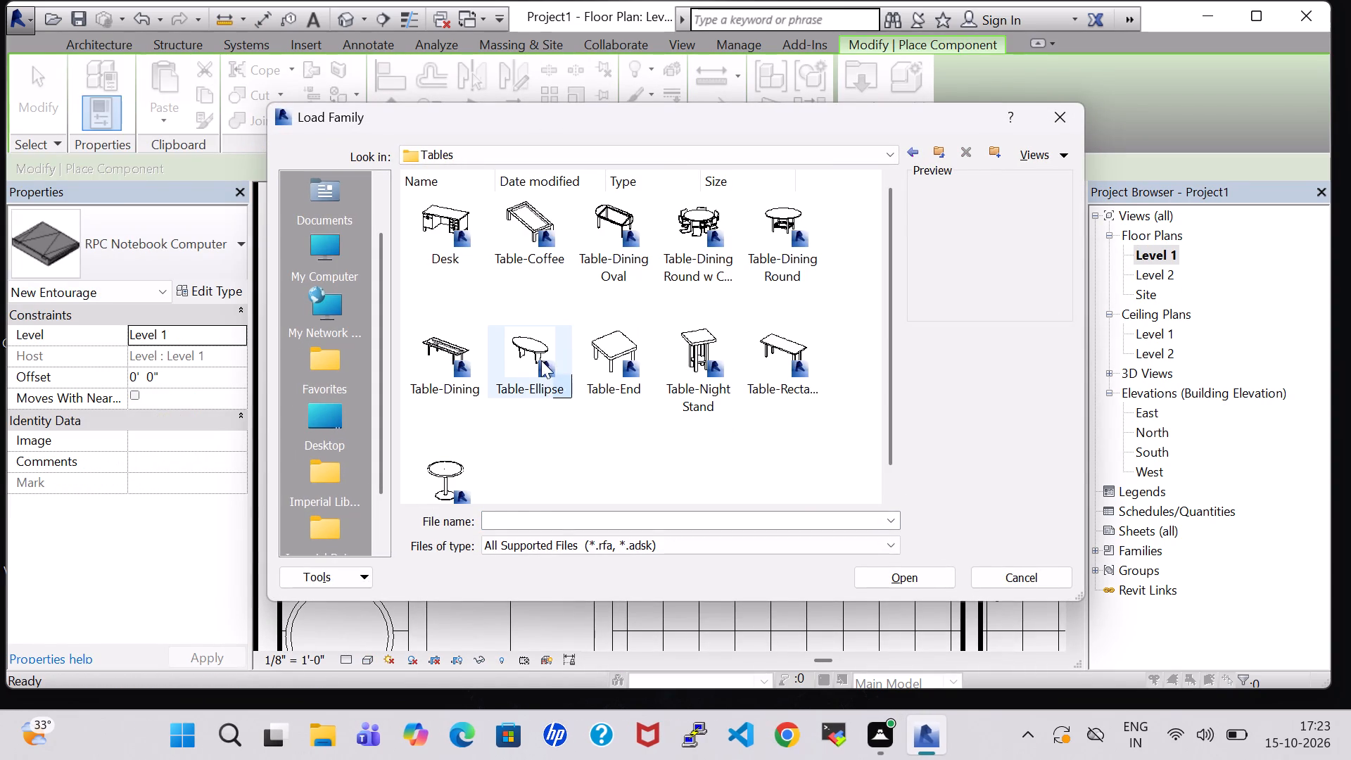
{"action": "left_click", "coordinate": [901, 570]}
Rotate the 72" x 36" Table-Ellipse upright and place it in the bedroom beside the bath wall, its centre about 2'-0" from the wall.
{"action": "scroll", "coordinate": [580, 414], "scroll_direction": "up", "scroll_amount": 1}
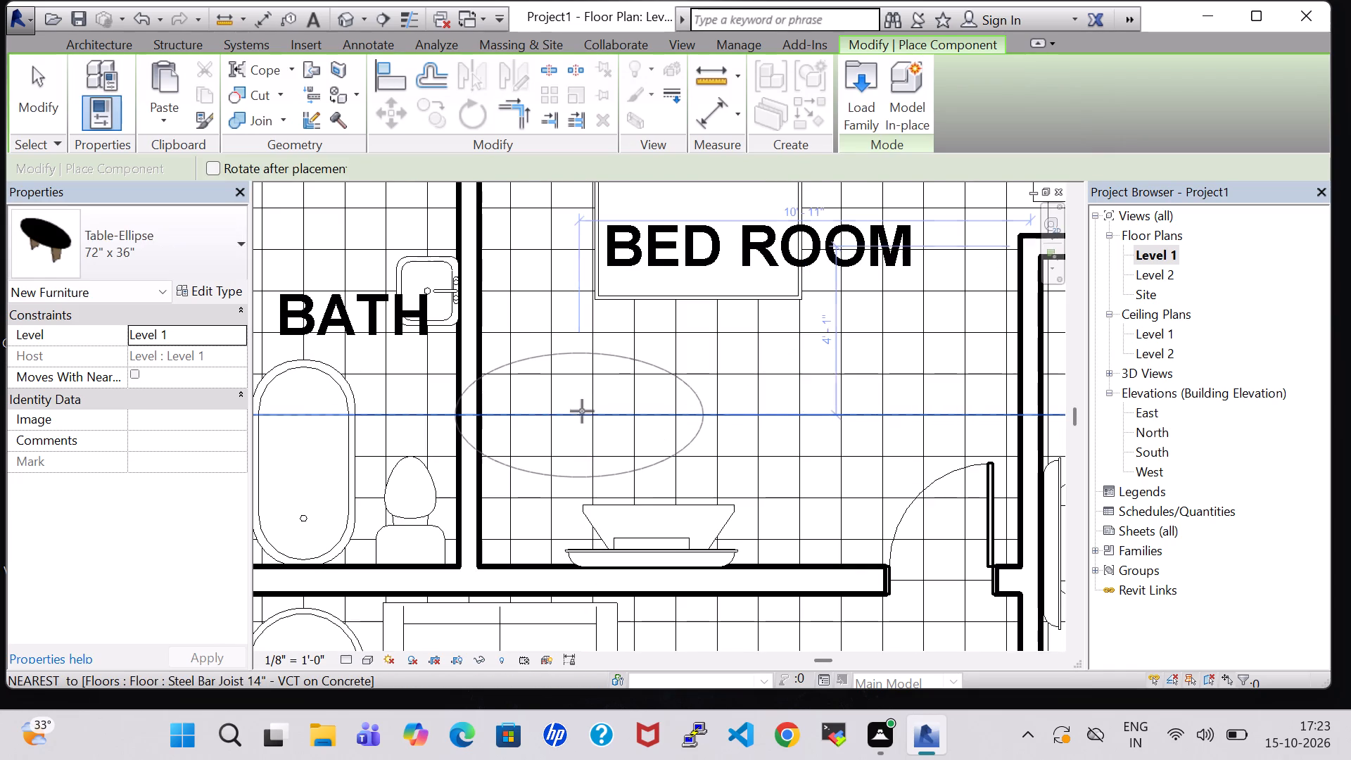
{"action": "scroll", "coordinate": [638, 419], "scroll_direction": "down", "scroll_amount": 2}
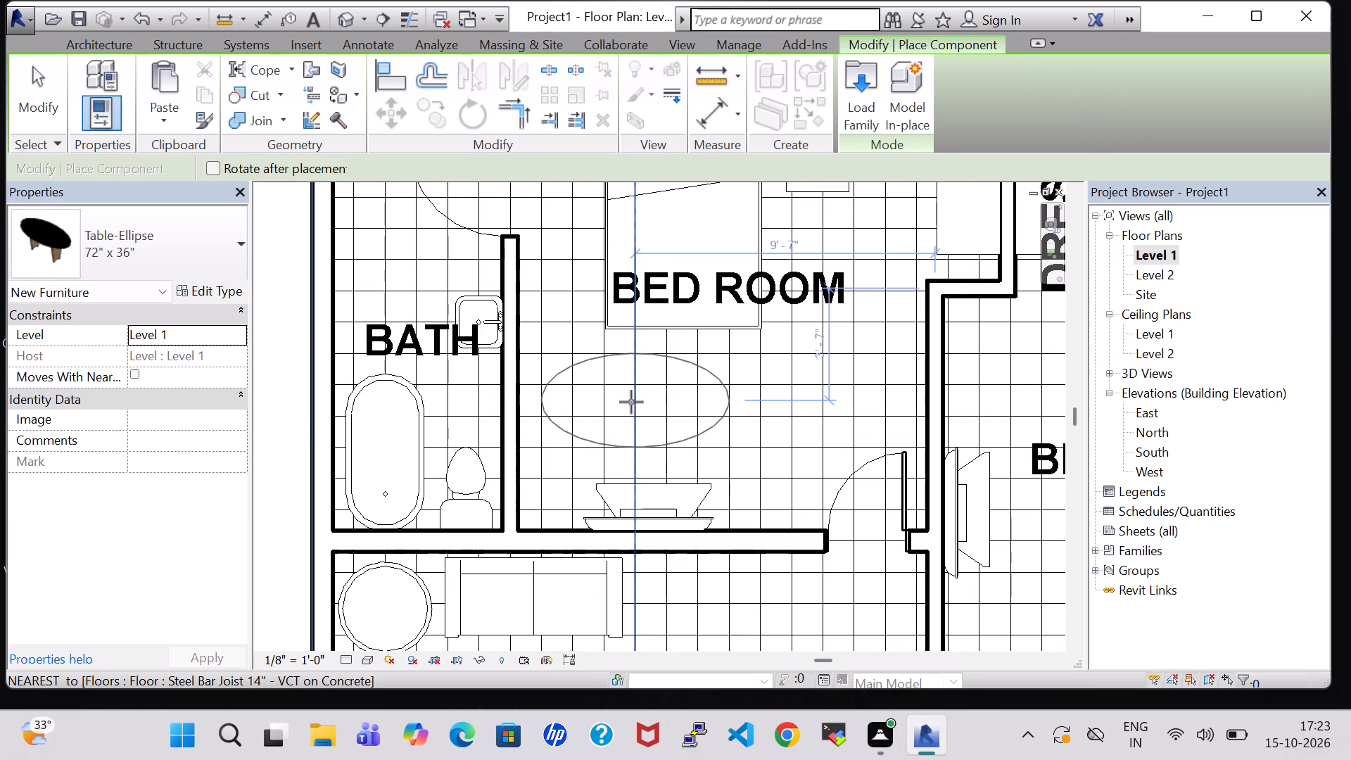
{"action": "scroll", "coordinate": [631, 403], "scroll_direction": "down", "scroll_amount": 3}
{"action": "key", "text": "space"}
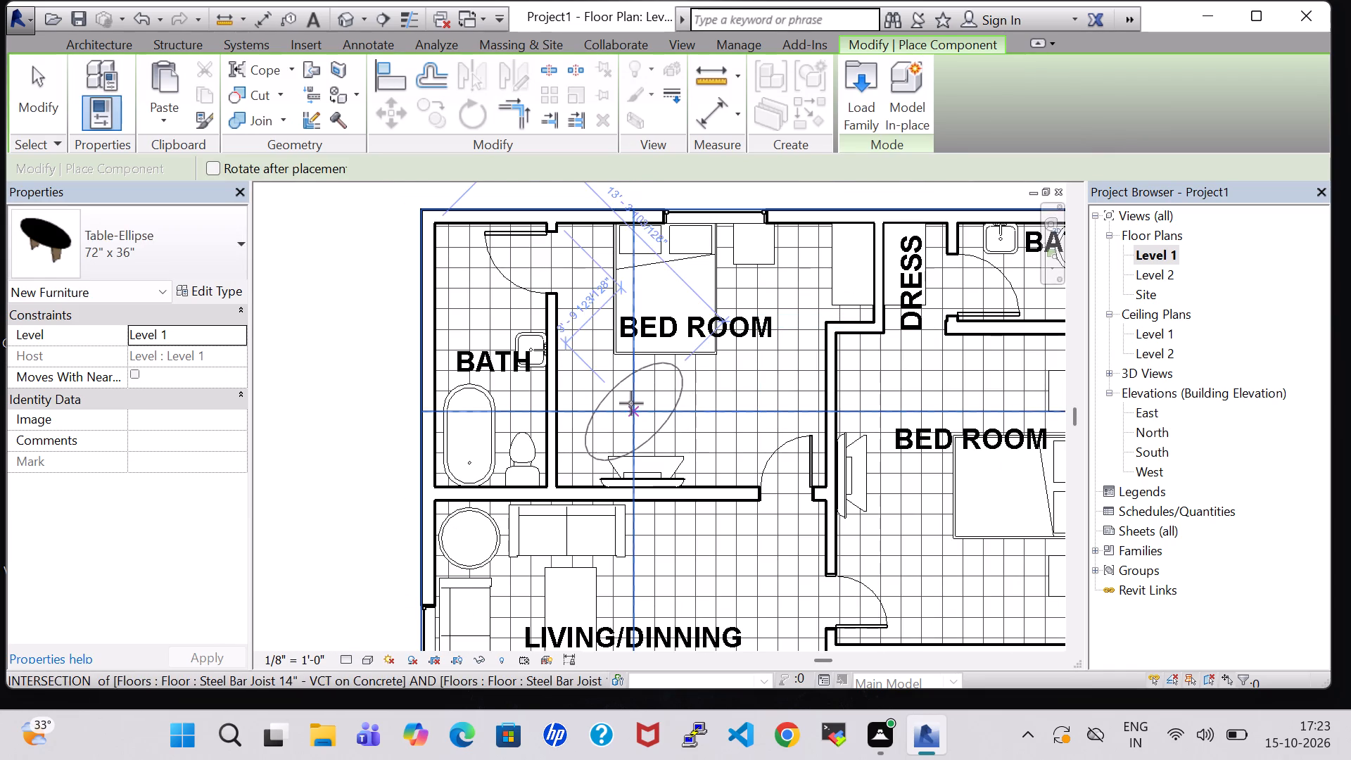
{"action": "key", "text": "space"}
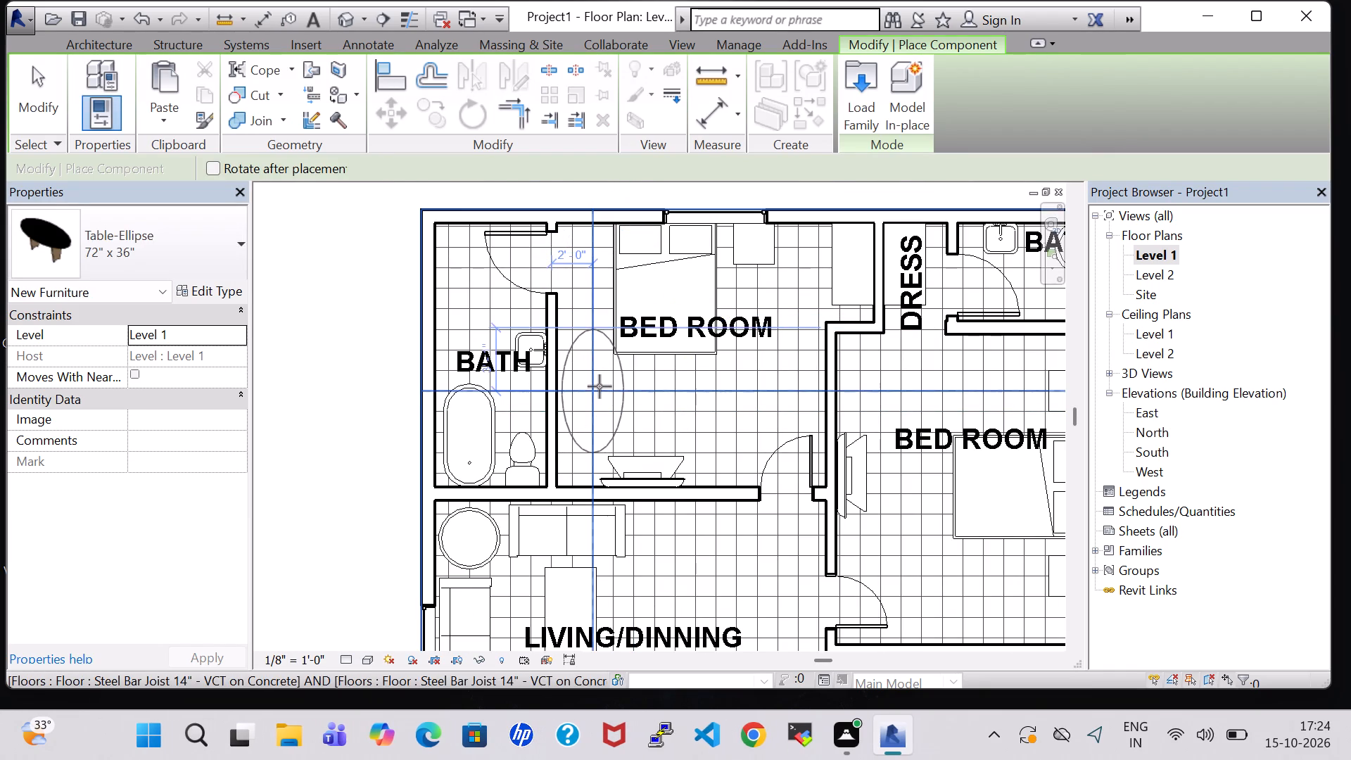
{"action": "left_click", "coordinate": [600, 386]}
{"action": "scroll", "coordinate": [664, 411], "scroll_direction": "down", "scroll_amount": 4}
{"action": "middle_click_drag", "start_coordinate": [756, 452], "coordinate": [657, 414]}
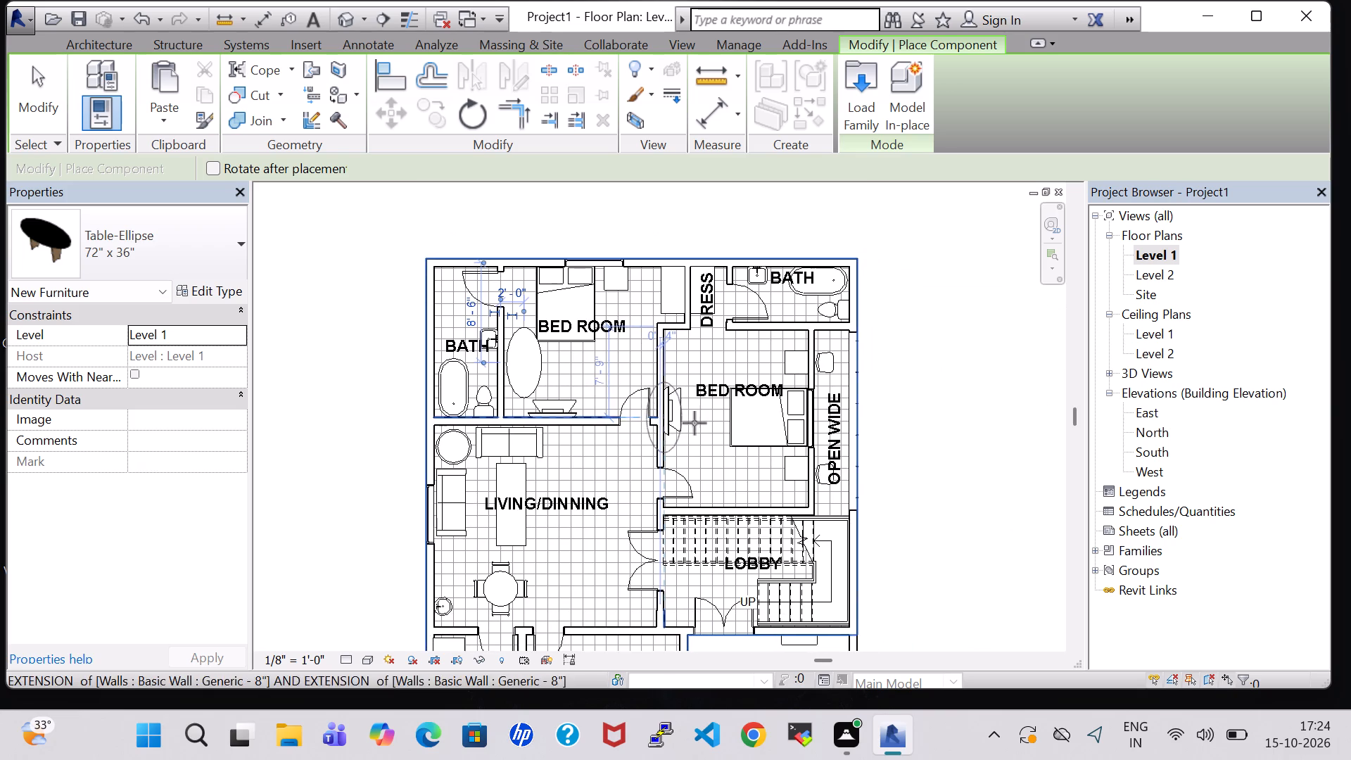
Place a second Table-Ellipse horizontally in the bedroom next to the lobby, between its door and the bedside table.
{"action": "key", "text": "space"}
{"action": "key", "text": "space"}
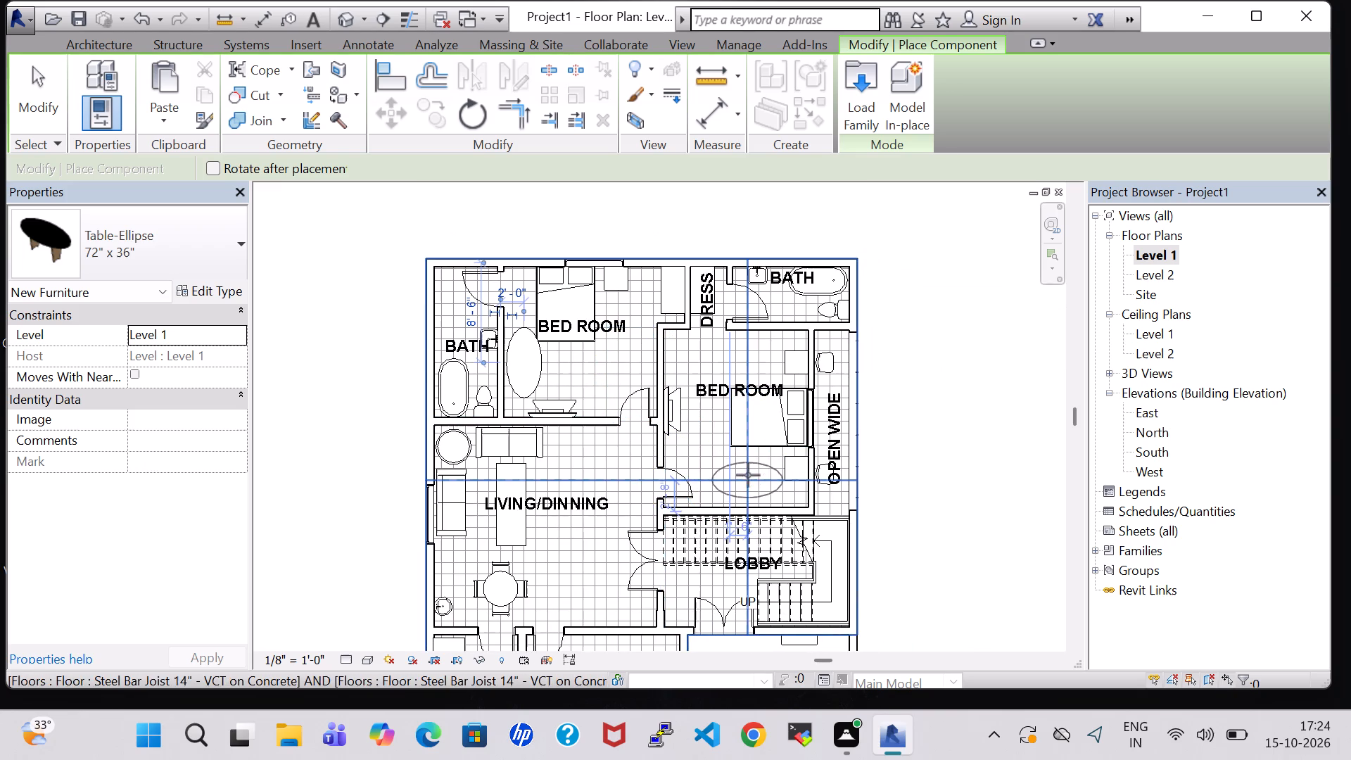
{"action": "scroll", "coordinate": [728, 479], "scroll_direction": "up", "scroll_amount": 3}
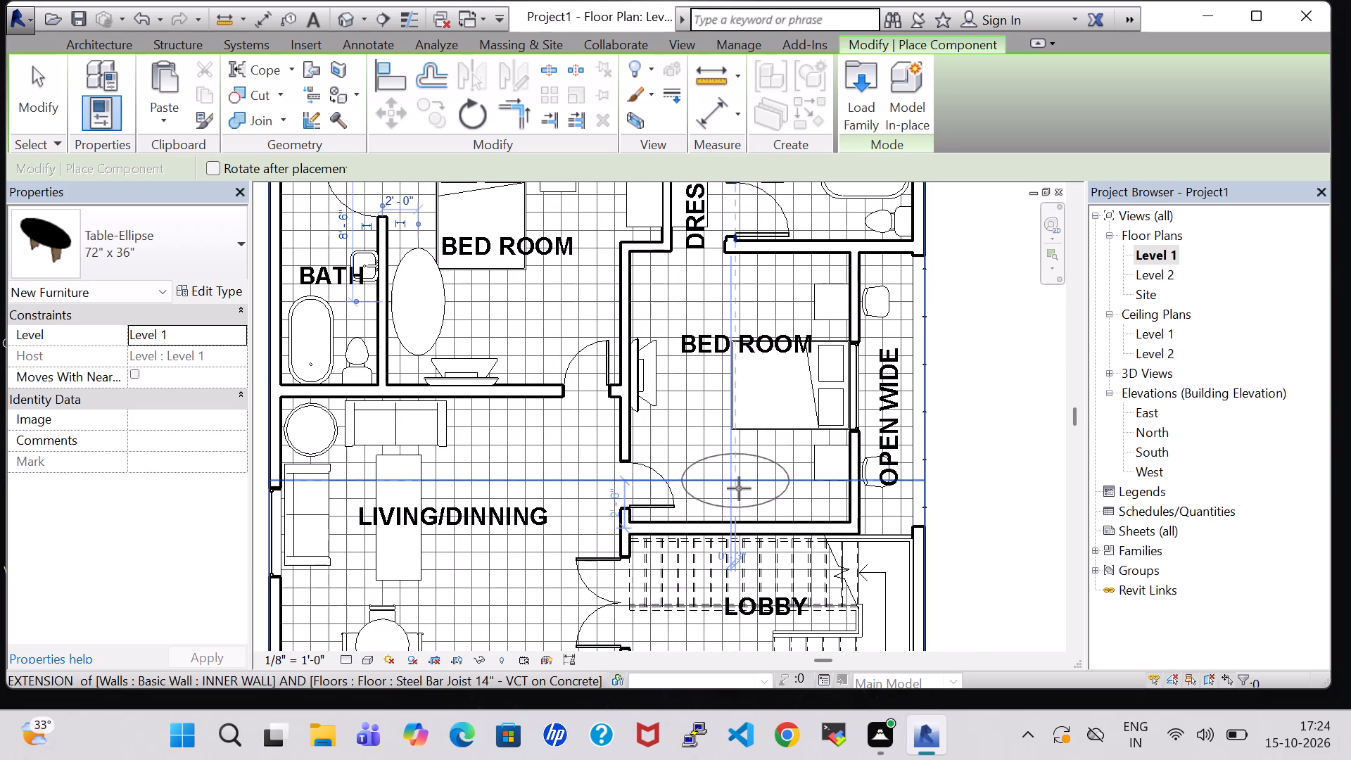
{"action": "left_click", "coordinate": [739, 487]}
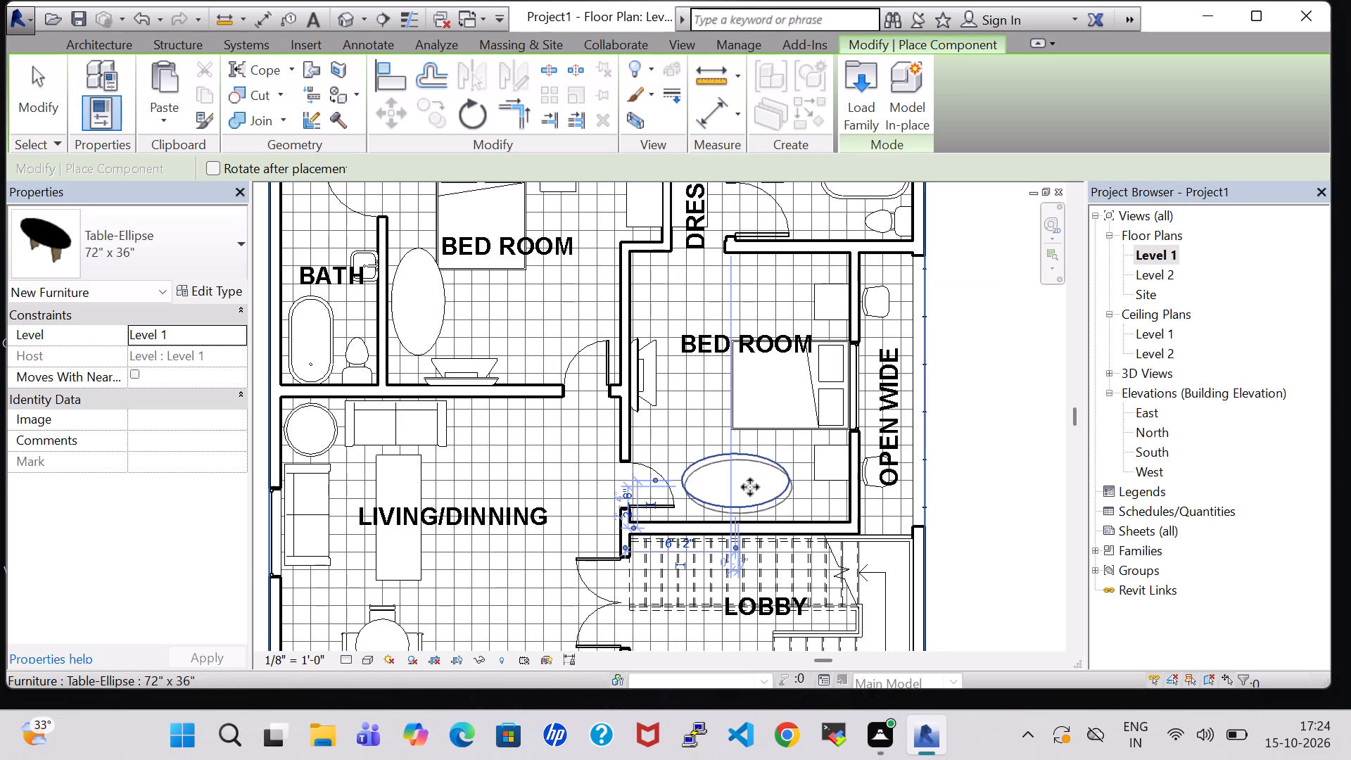
{"action": "key", "text": "Escape"}
{"action": "key", "text": "Escape"}
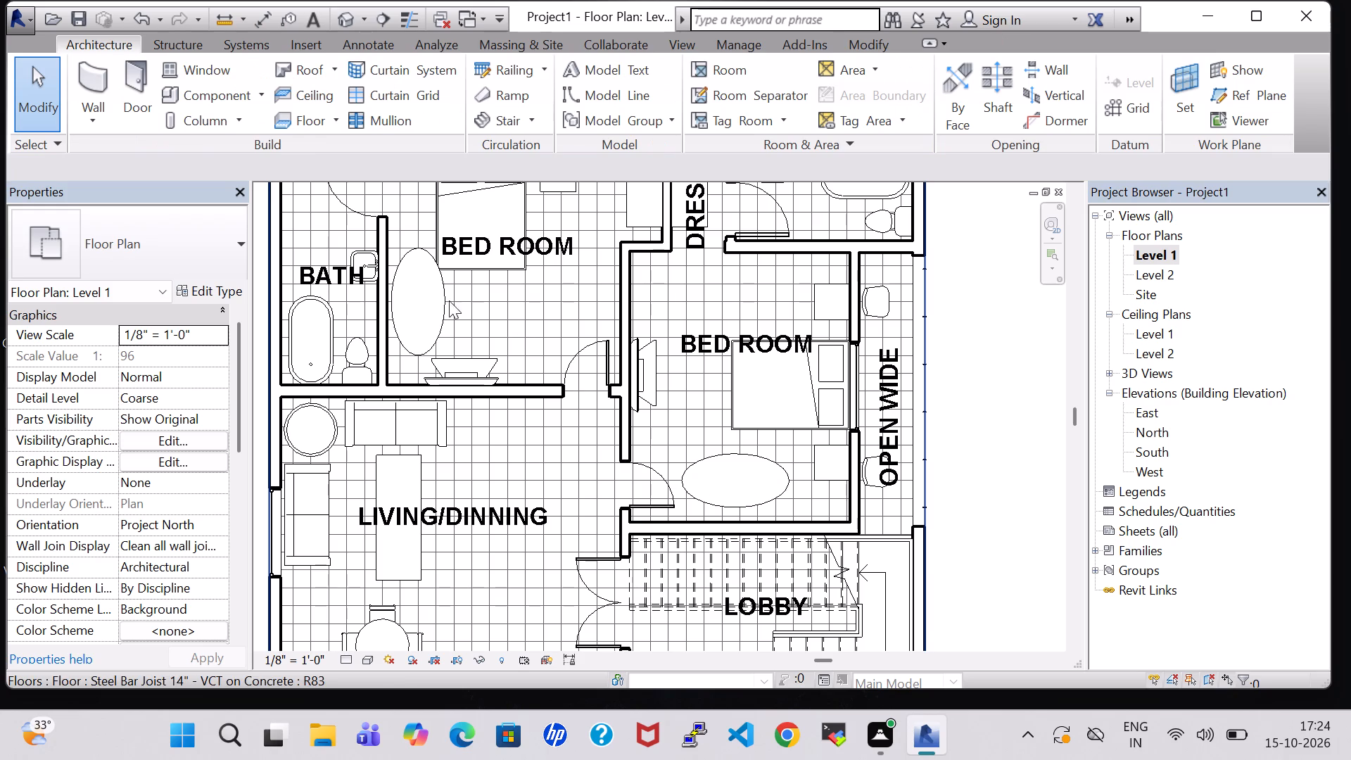
Set the Length of the 72" x 36" Table-Ellipse type to 3'-0".
{"action": "left_click", "coordinate": [433, 293]}
{"action": "left_click", "coordinate": [203, 289]}
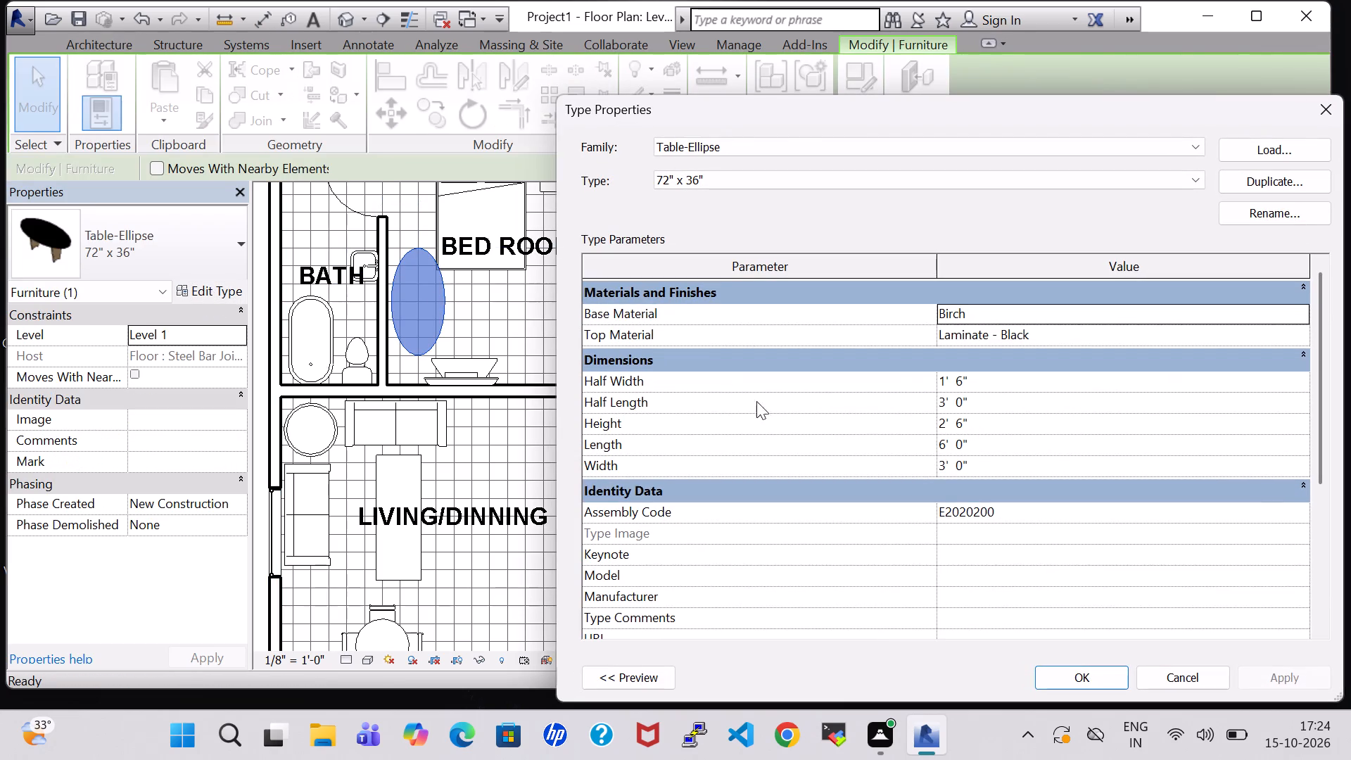
{"action": "left_click", "coordinate": [945, 443]}
{"action": "key", "text": "Right"}
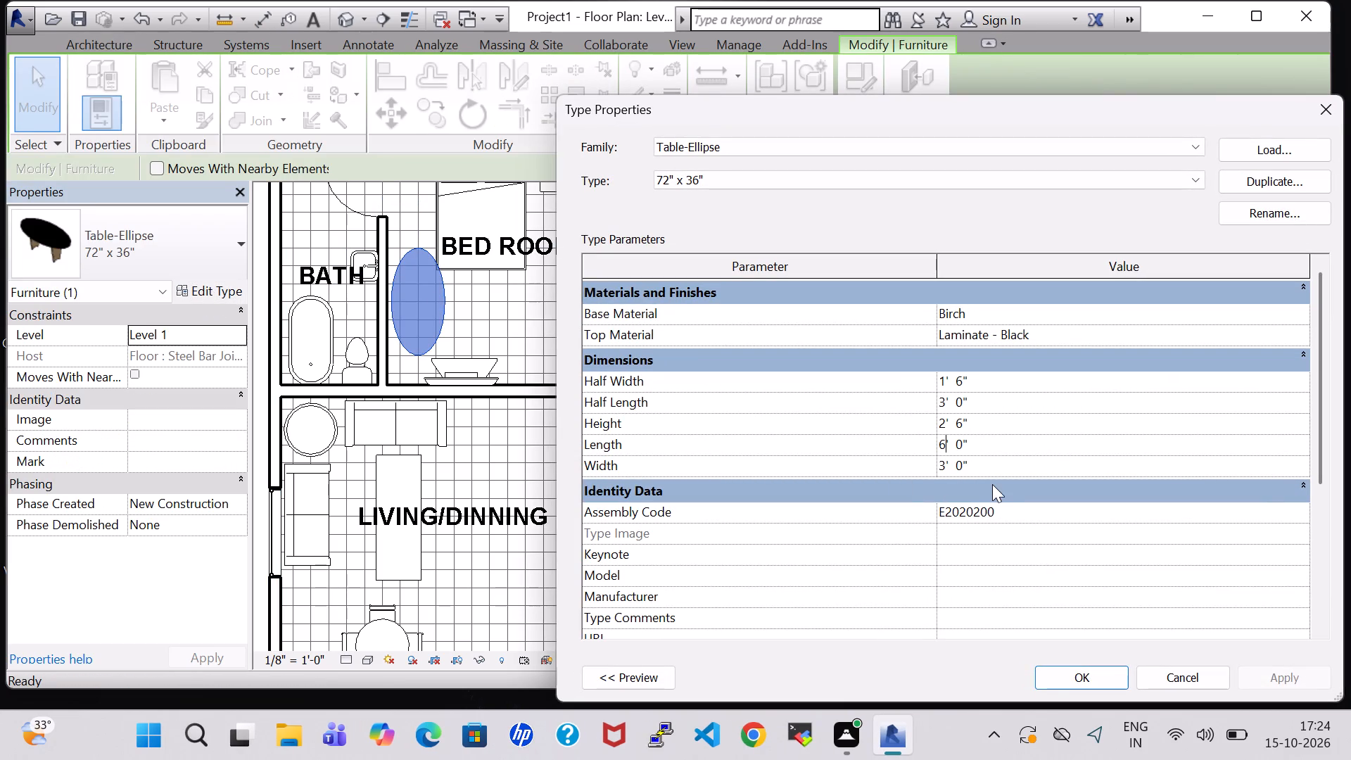
{"action": "key", "text": "BackSpace"}
{"action": "key", "text": "3"}
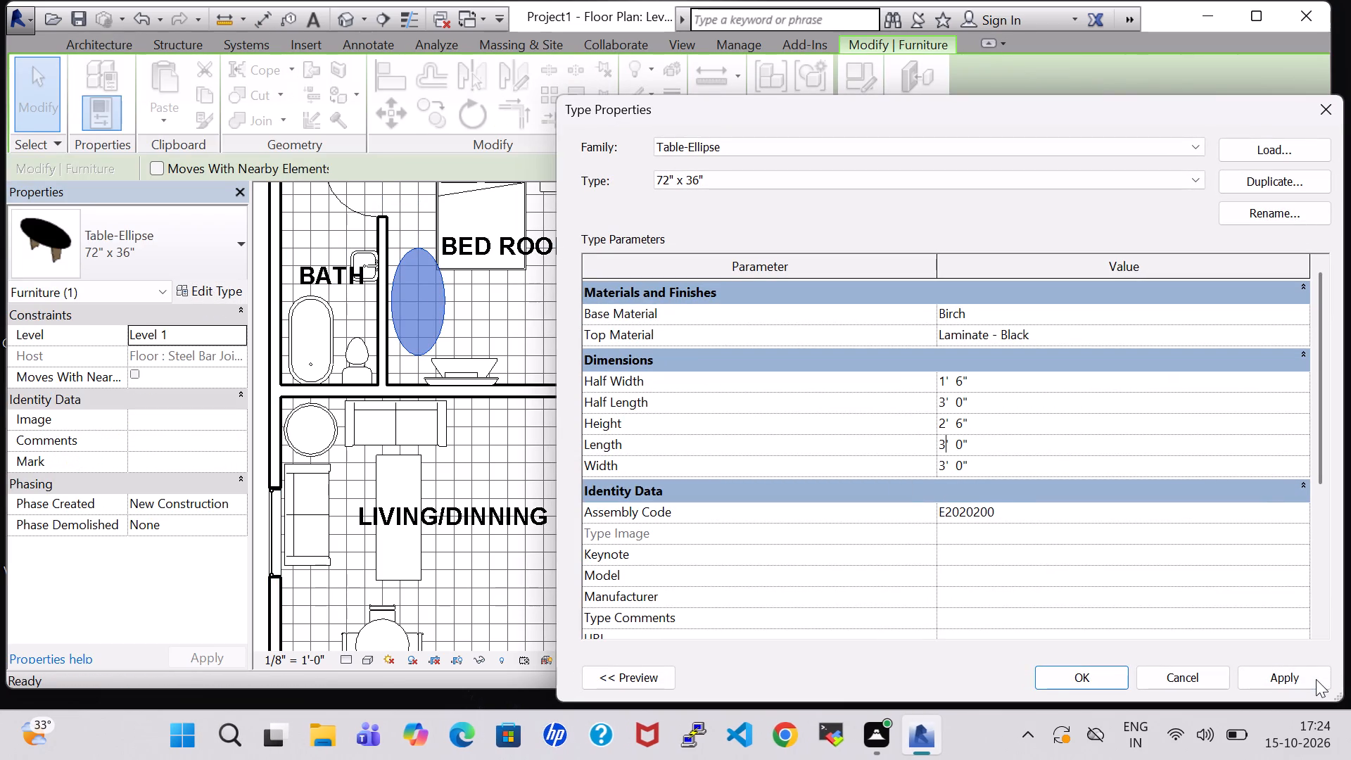
{"action": "left_click", "coordinate": [1314, 679]}
{"action": "left_click", "coordinate": [1108, 679]}
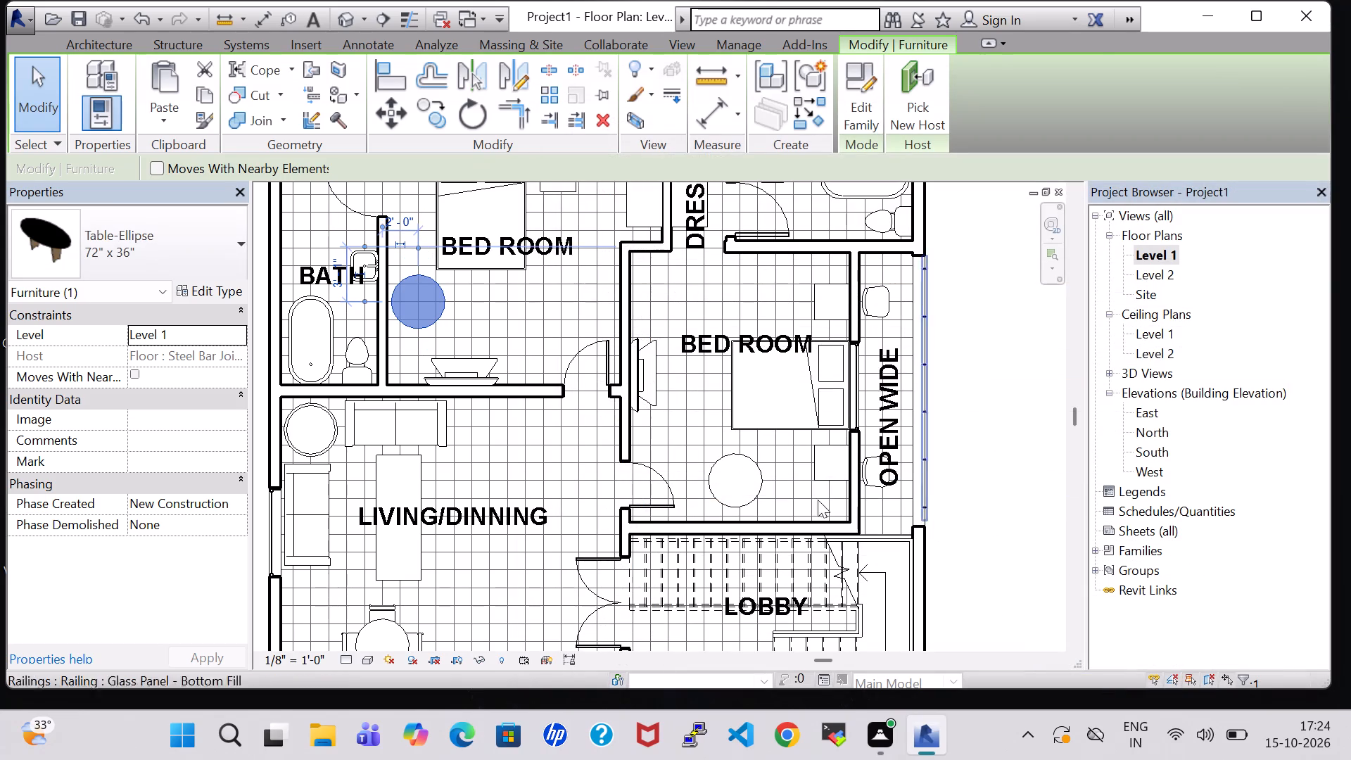
Examine the resized bedroom tables in the 3D view and the Level 1 floor plan.
{"action": "left_click", "coordinate": [343, 8]}
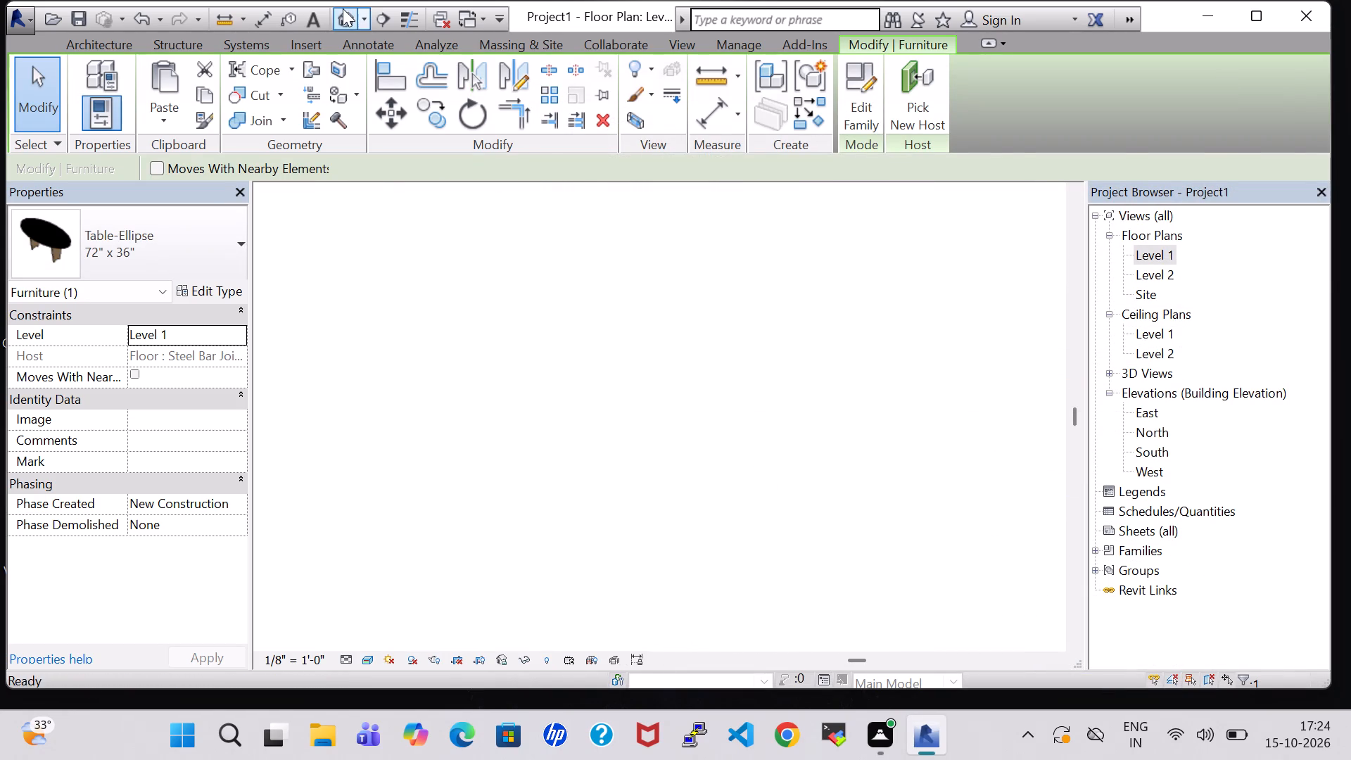
{"action": "middle_click_drag", "start_coordinate": [840, 547], "coordinate": [881, 524], "text": "shift"}
{"action": "left_click", "coordinate": [739, 331]}
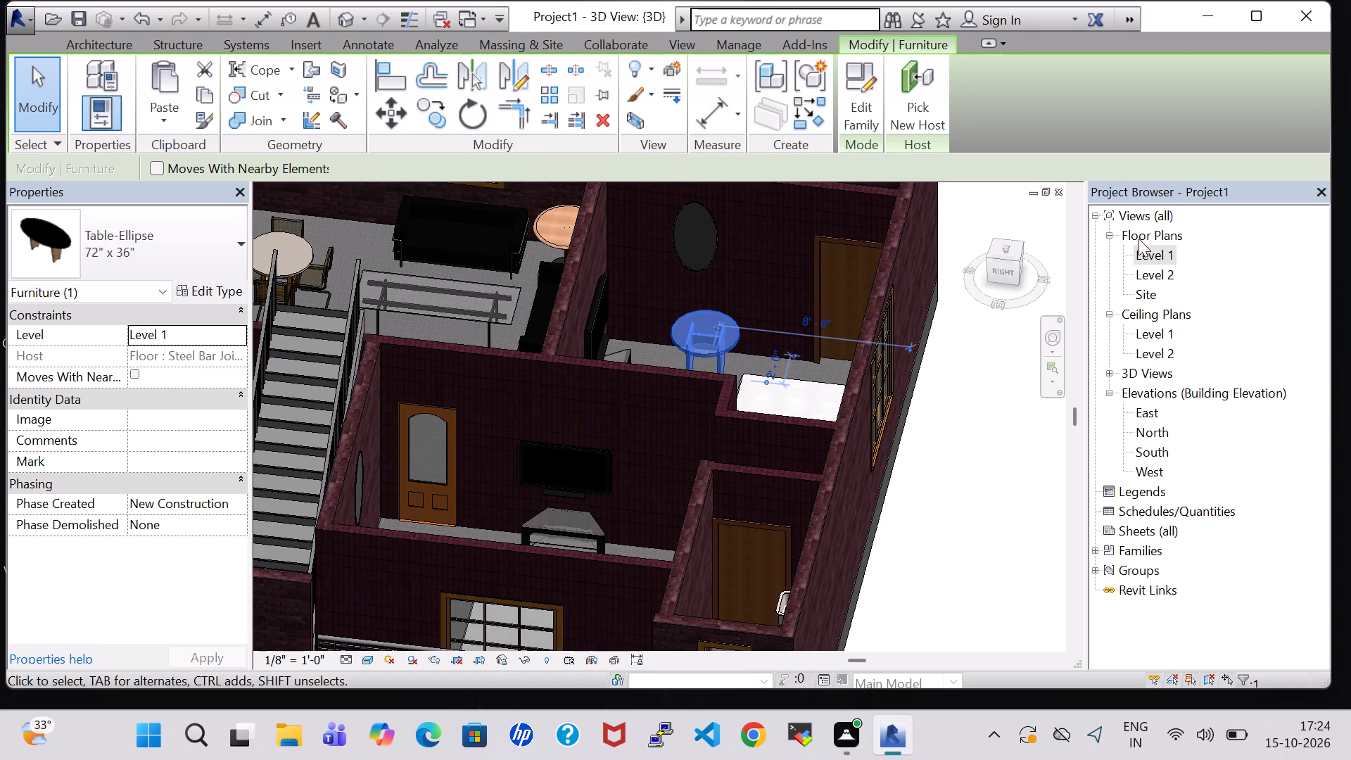
{"action": "double_click", "coordinate": [1165, 255]}
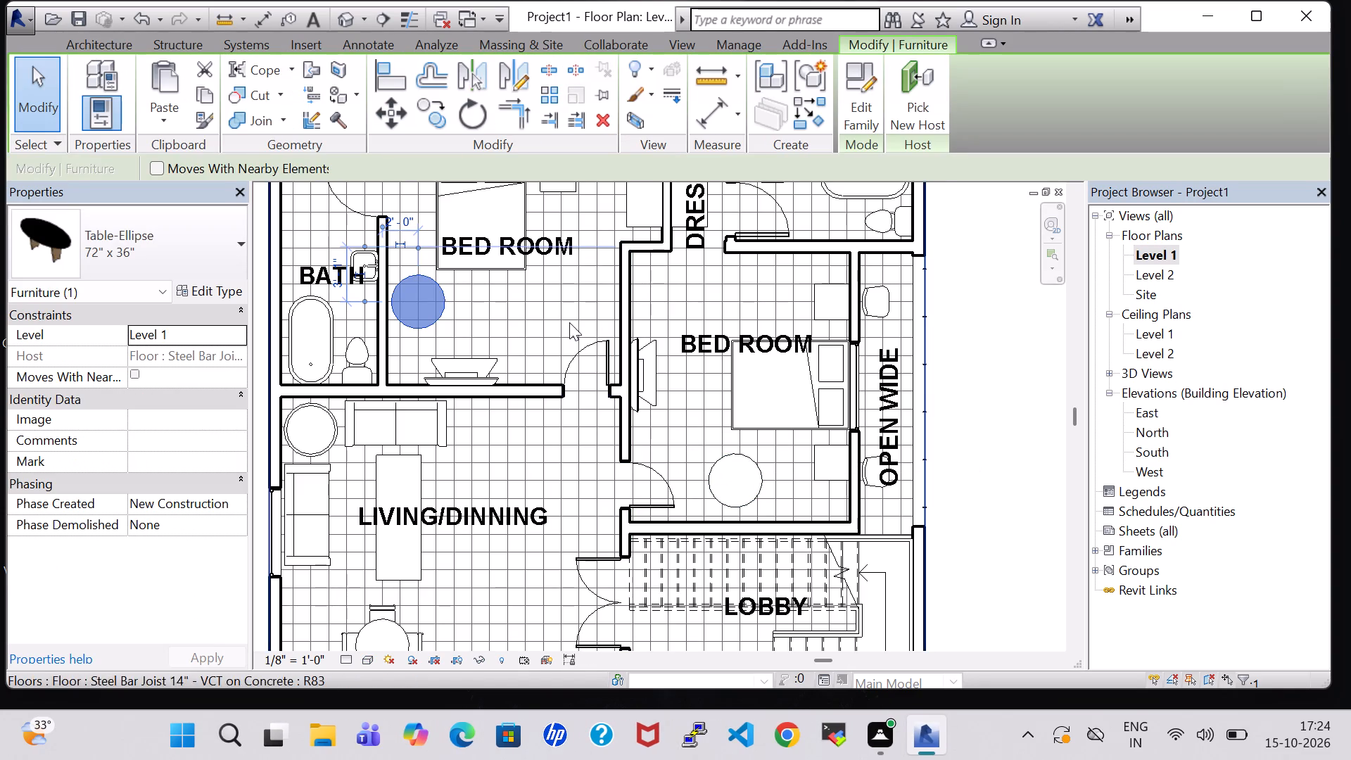
{"action": "middle_click_drag", "start_coordinate": [569, 322], "coordinate": [591, 410]}
{"action": "left_click", "coordinate": [346, 27]}
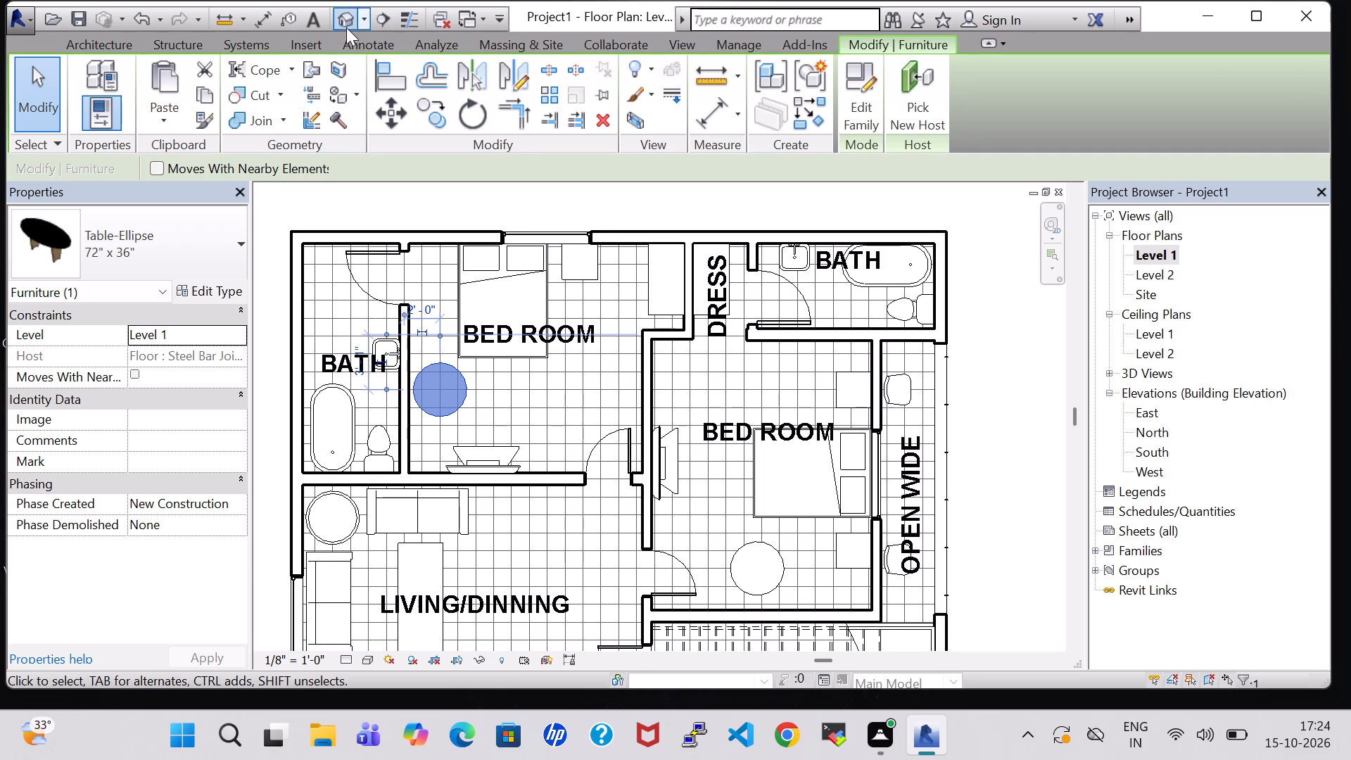
{"action": "middle_click_drag", "start_coordinate": [920, 455], "coordinate": [918, 499], "text": "shift"}
{"action": "scroll", "coordinate": [920, 455], "scroll_direction": "down", "scroll_amount": 1, "text": "shift"}
{"action": "left_click", "coordinate": [721, 360]}
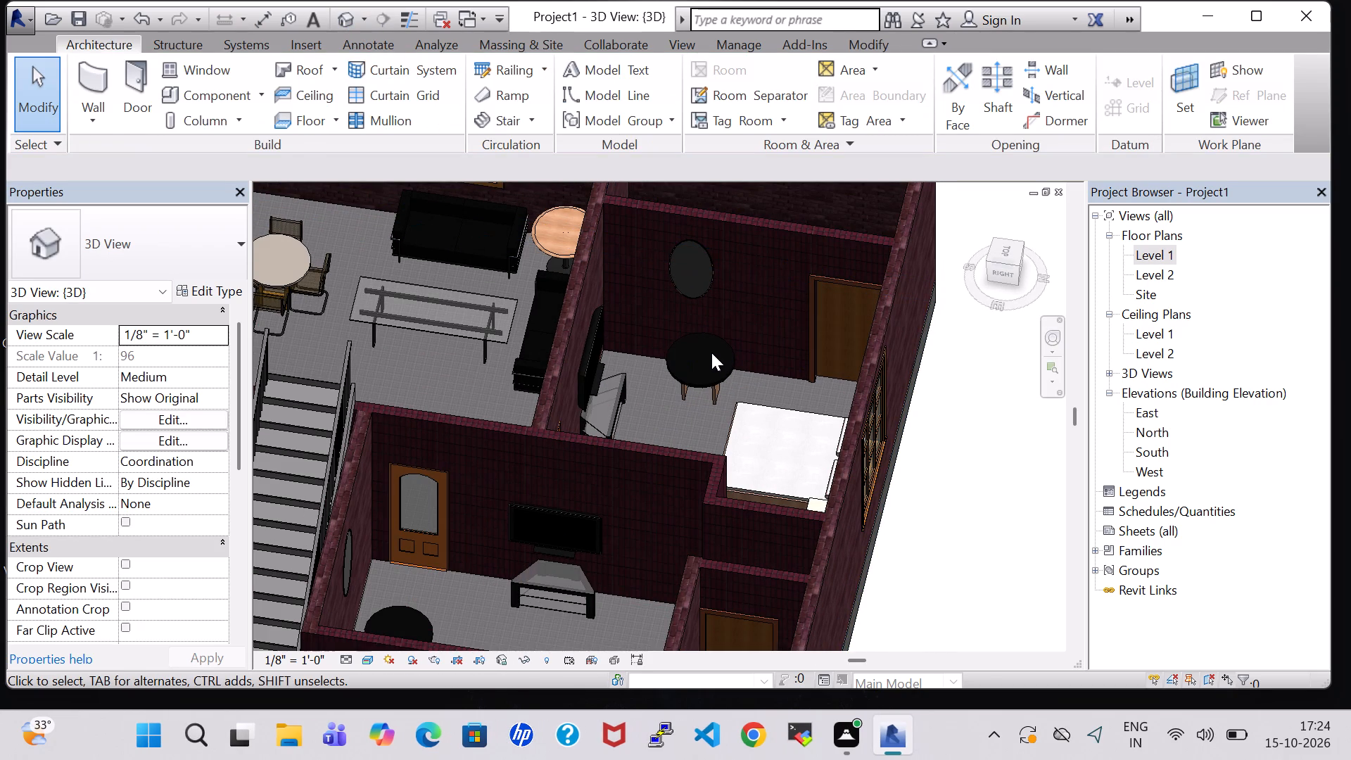
Nudge the mirror on the bedroom's bath wall to about 4'-7" from the living/dining wall and lower it to elevation 3'-11".
{"action": "left_click", "coordinate": [679, 261]}
{"action": "key", "text": "Right"}
{"action": "key", "text": "Right"}
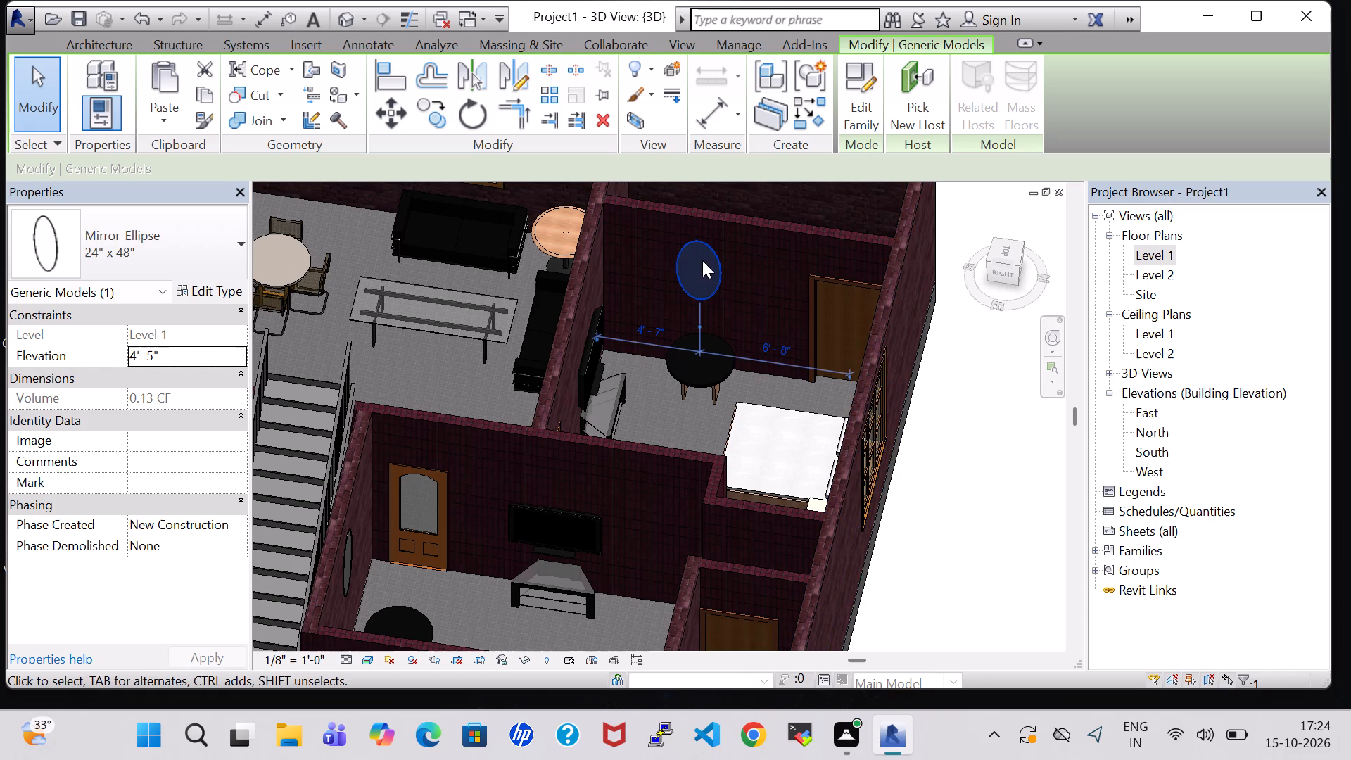
{"action": "key", "text": "Down"}
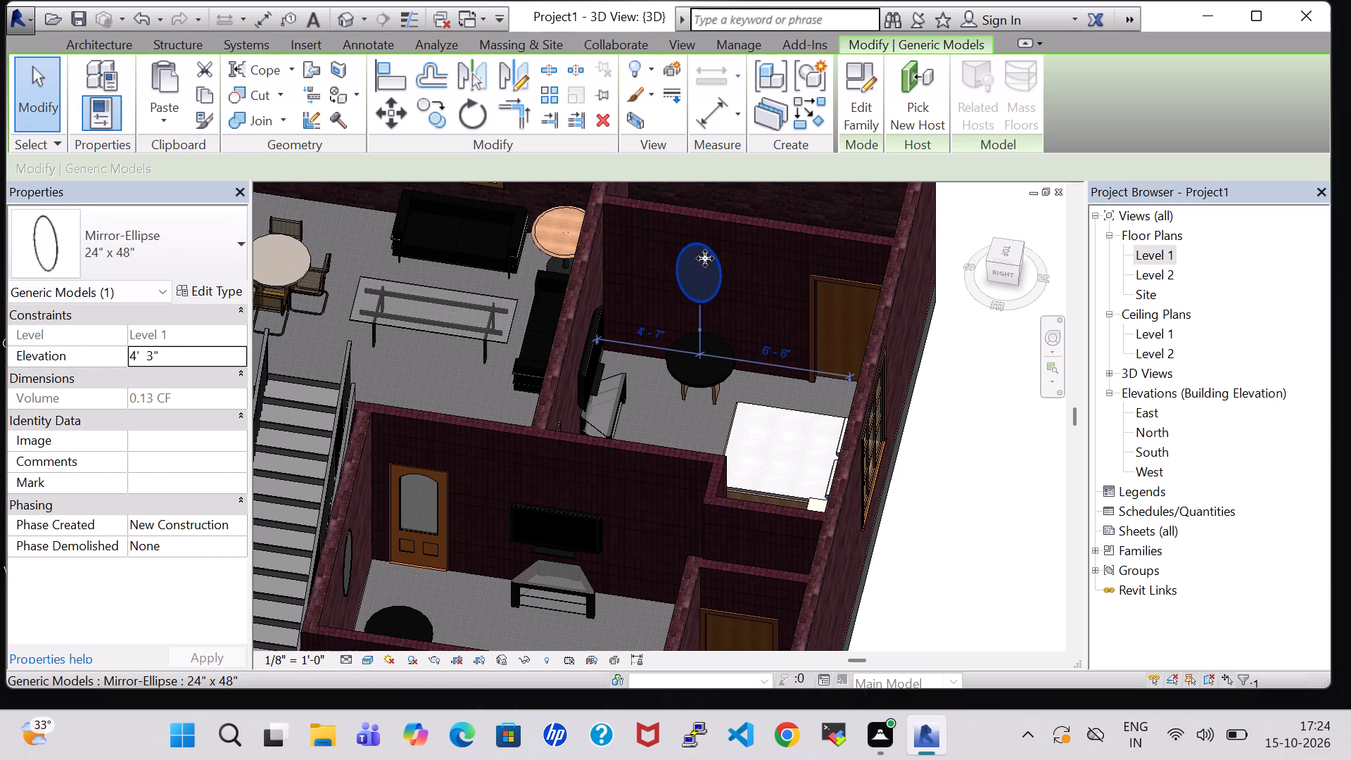
{"action": "key", "text": "Down"}
{"action": "key", "text": "Down"}
{"action": "key", "text": "Down"}
{"action": "key", "text": "Down"}
{"action": "key", "text": "Down"}
{"action": "key", "text": "Down"}
{"action": "key", "text": "Down"}
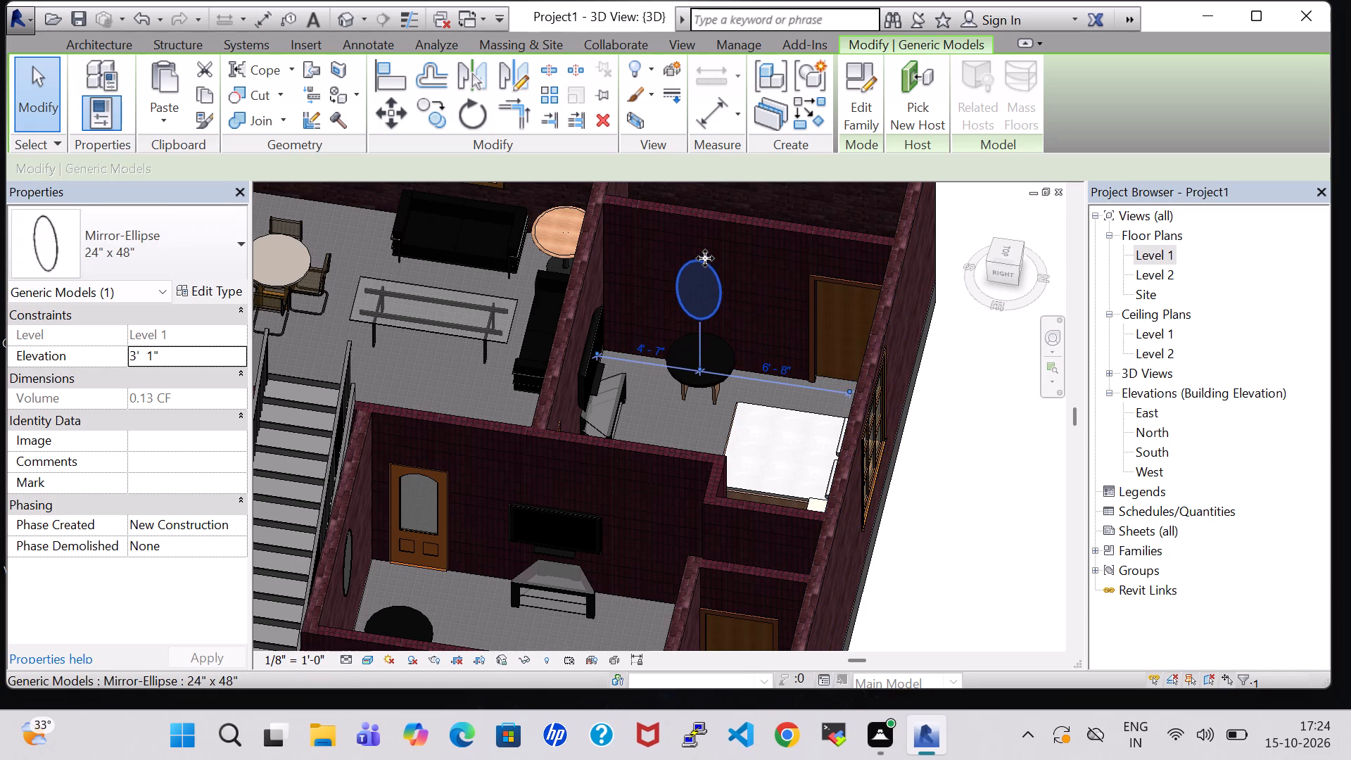
{"action": "key", "text": "Up"}
{"action": "key", "text": "Up"}
{"action": "key", "text": "Up"}
{"action": "key", "text": "Up"}
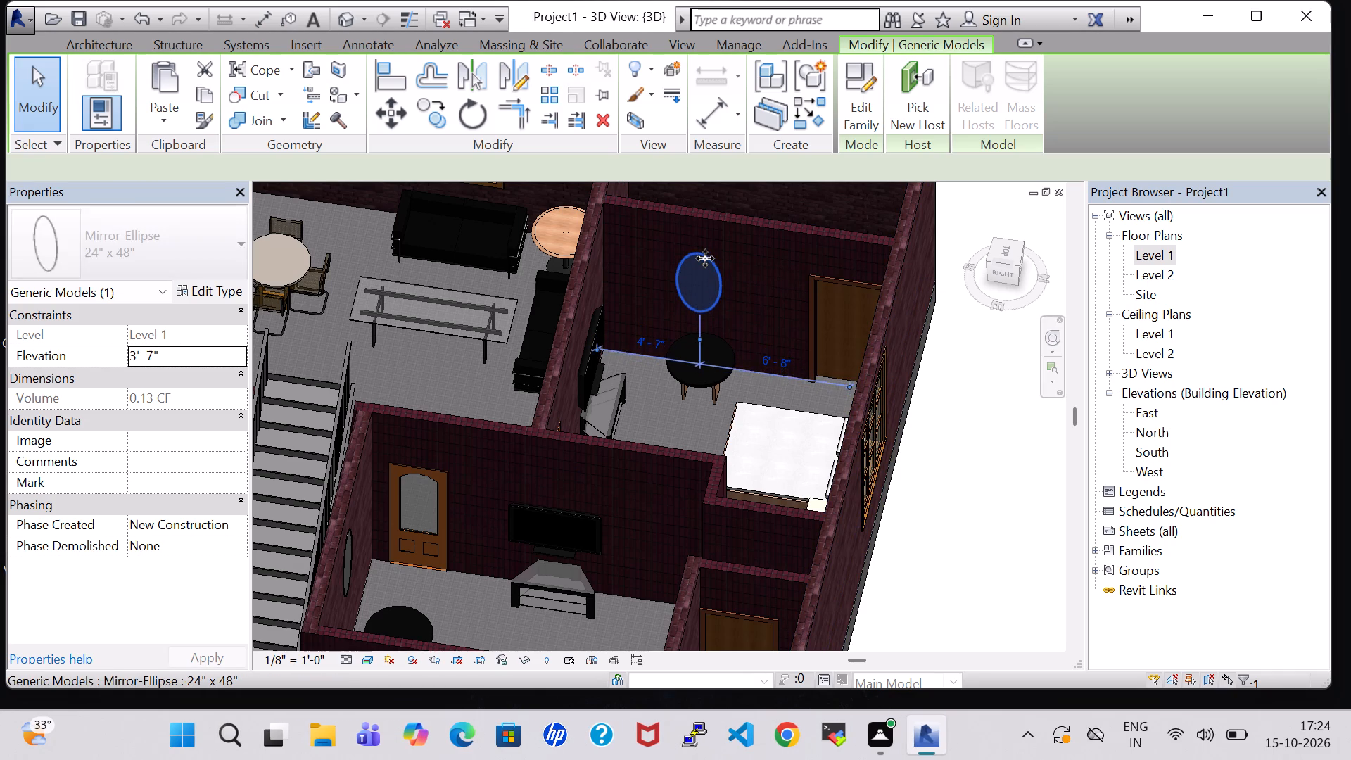
{"action": "key", "text": "Up"}
{"action": "left_click", "coordinate": [982, 451]}
Lower the mirror on the bedroom's bath wall to elevation 2'-5", just above the table.
{"action": "scroll", "coordinate": [936, 423], "scroll_direction": "down", "scroll_amount": 4}
{"action": "scroll", "coordinate": [554, 279], "scroll_direction": "up", "scroll_amount": 1}
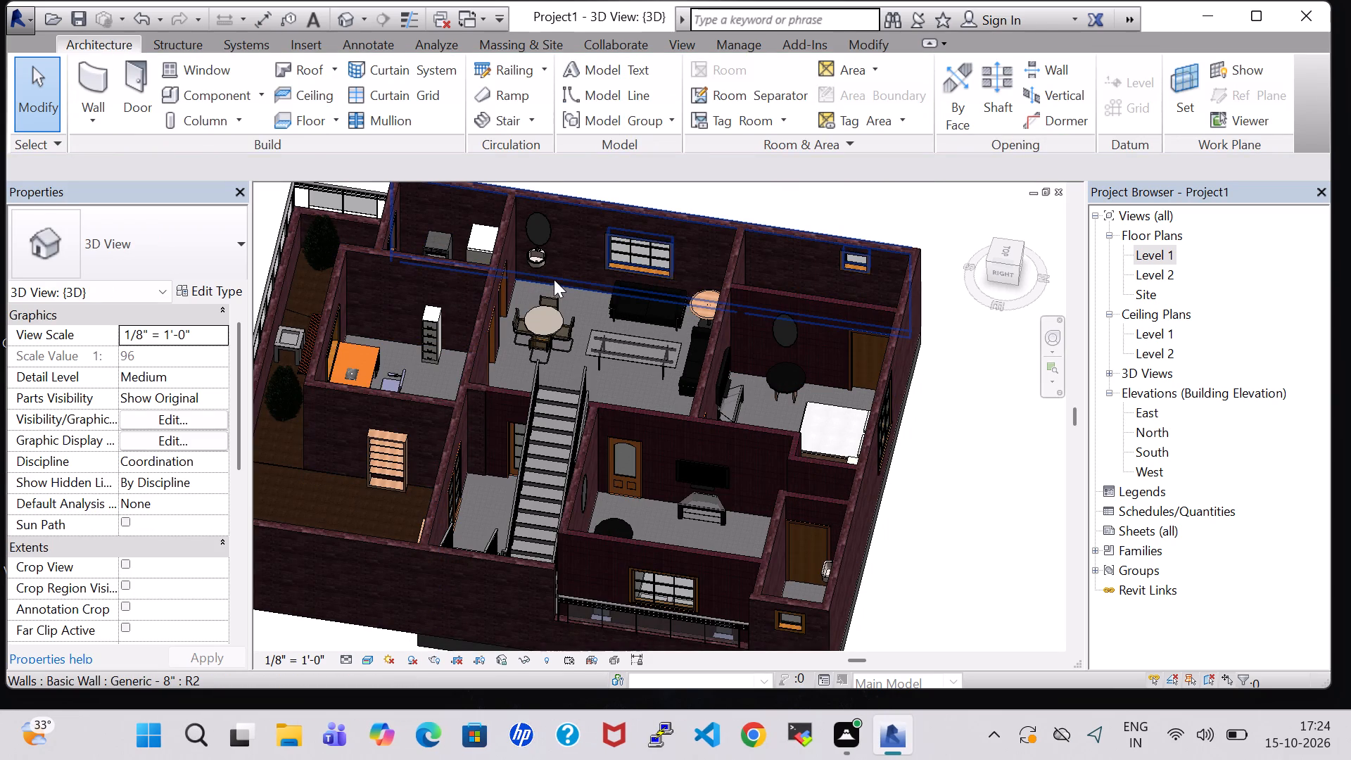
{"action": "scroll", "coordinate": [554, 279], "scroll_direction": "up", "scroll_amount": 1}
{"action": "left_click", "coordinate": [872, 335]}
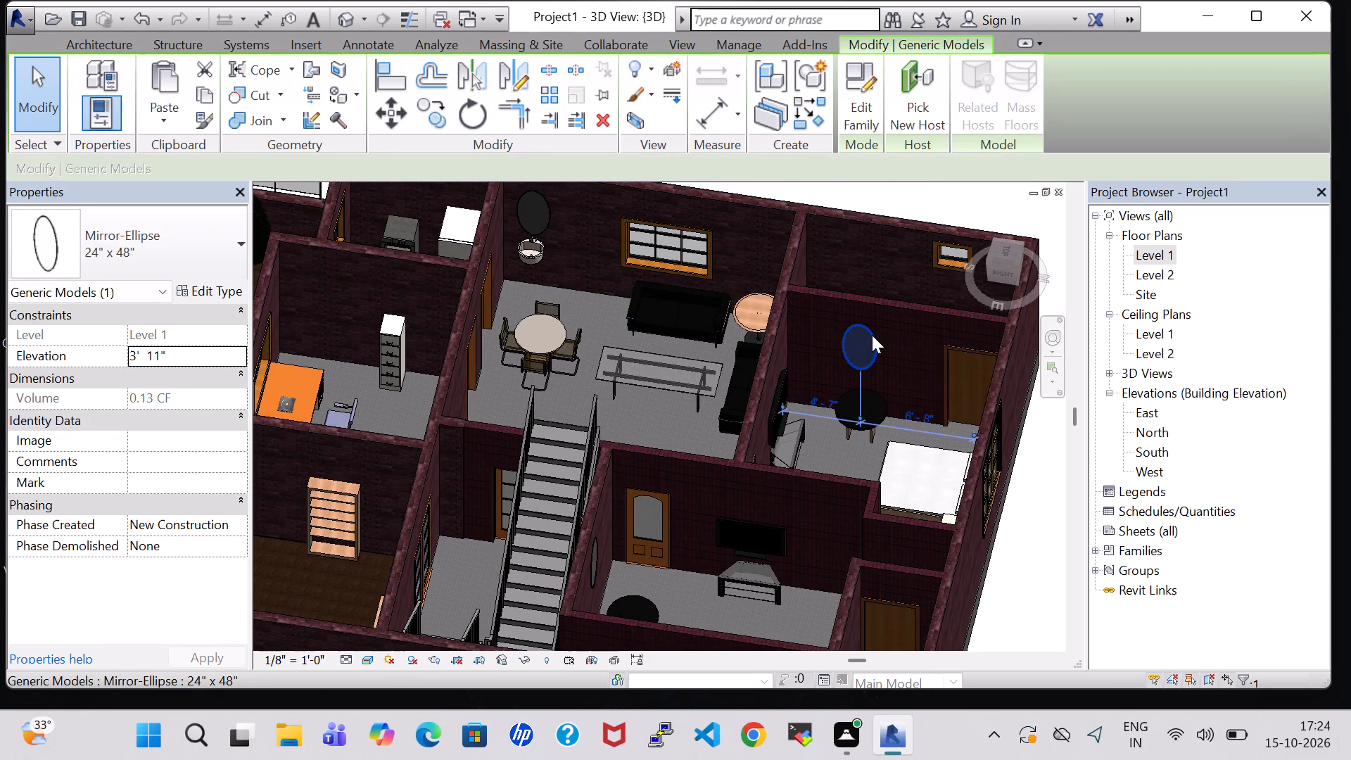
{"action": "key", "text": "Down"}
{"action": "key", "text": "Down"}
{"action": "key", "text": "Down"}
{"action": "key", "text": "Down"}
{"action": "key", "text": "Down"}
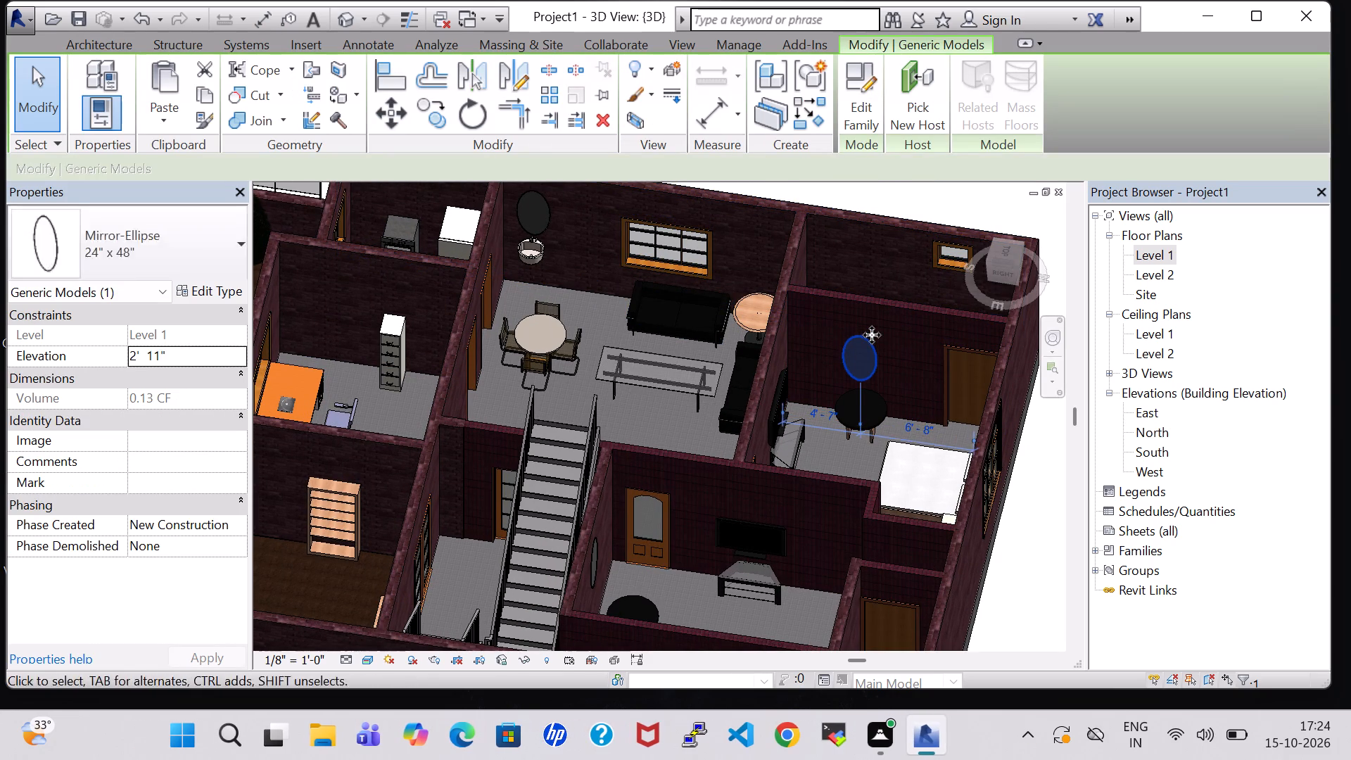
{"action": "key", "text": "Down"}
{"action": "left_click", "coordinate": [1026, 558]}
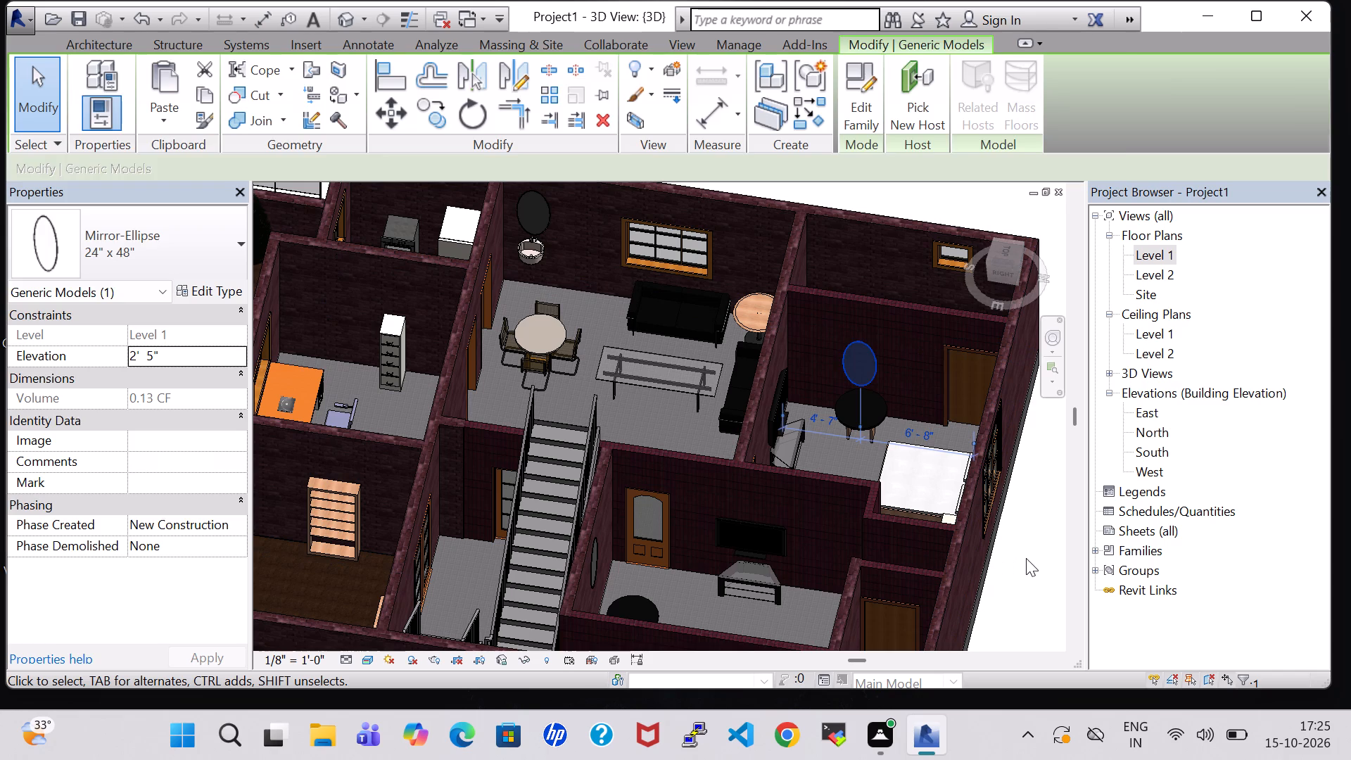
Lower the other bedroom's mirror on the lobby wall to elevation 2'-5" and shift it to about 6'-3" from the living/dining side wall.
{"action": "middle_click_drag", "start_coordinate": [1022, 559], "coordinate": [1022, 502], "text": "shift"}
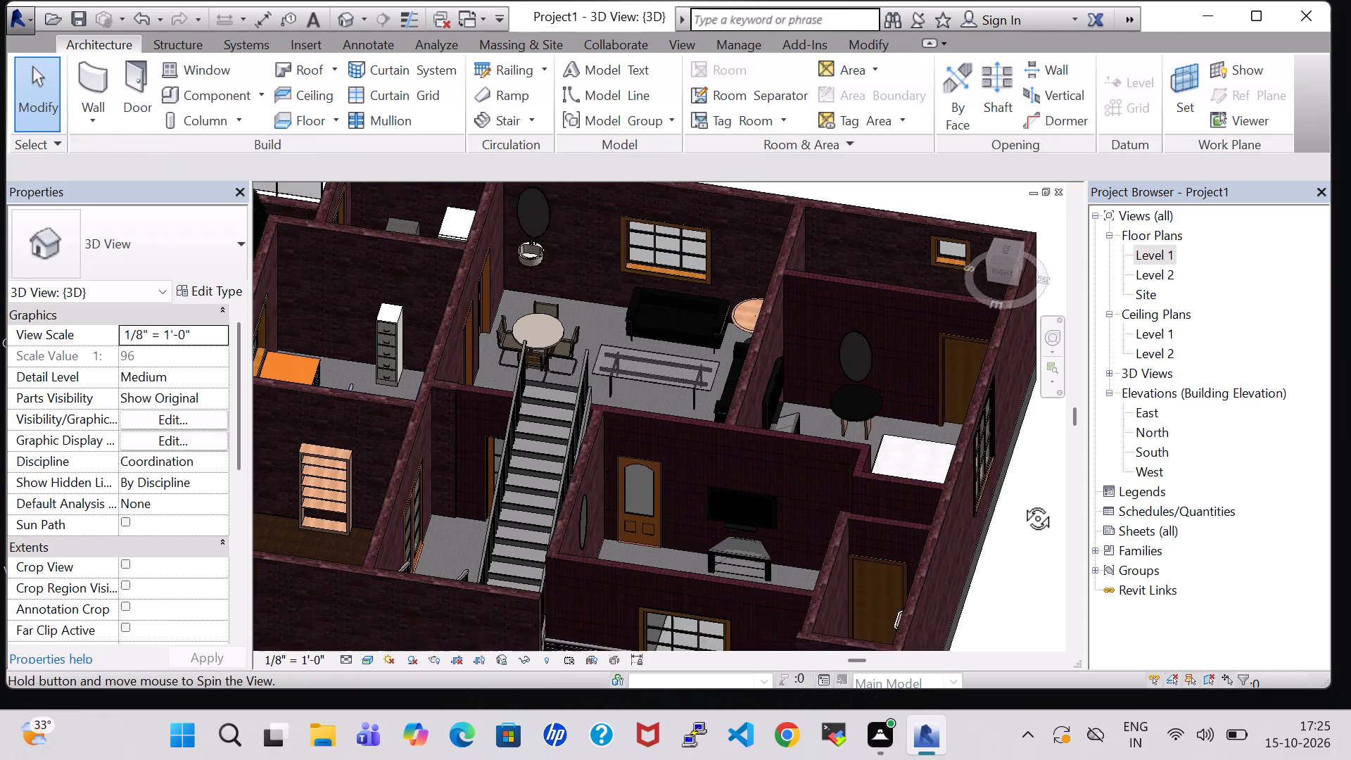
{"action": "middle_click_drag", "start_coordinate": [1022, 502], "coordinate": [1039, 488], "text": "shift"}
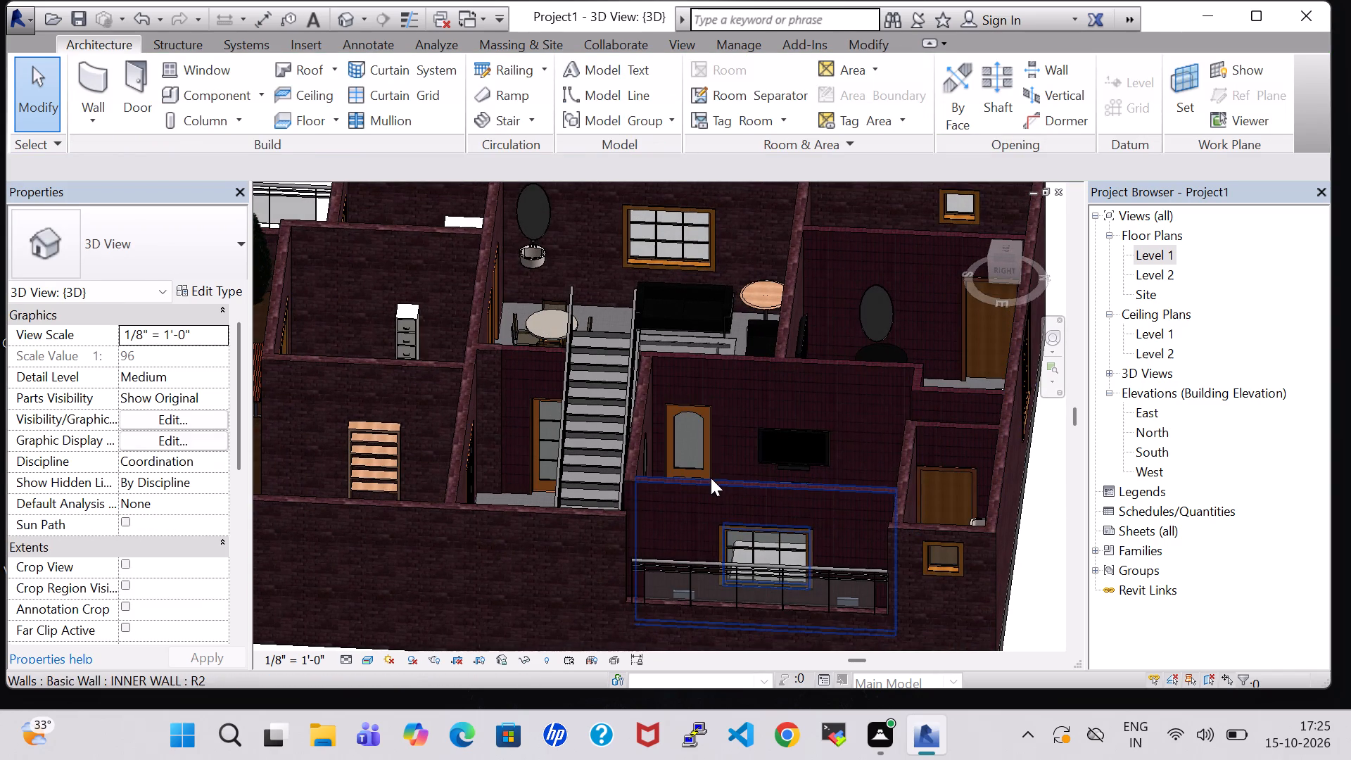
{"action": "scroll", "coordinate": [782, 434], "scroll_direction": "down", "scroll_amount": 2}
{"action": "middle_click_drag", "start_coordinate": [859, 379], "coordinate": [786, 450], "text": "shift"}
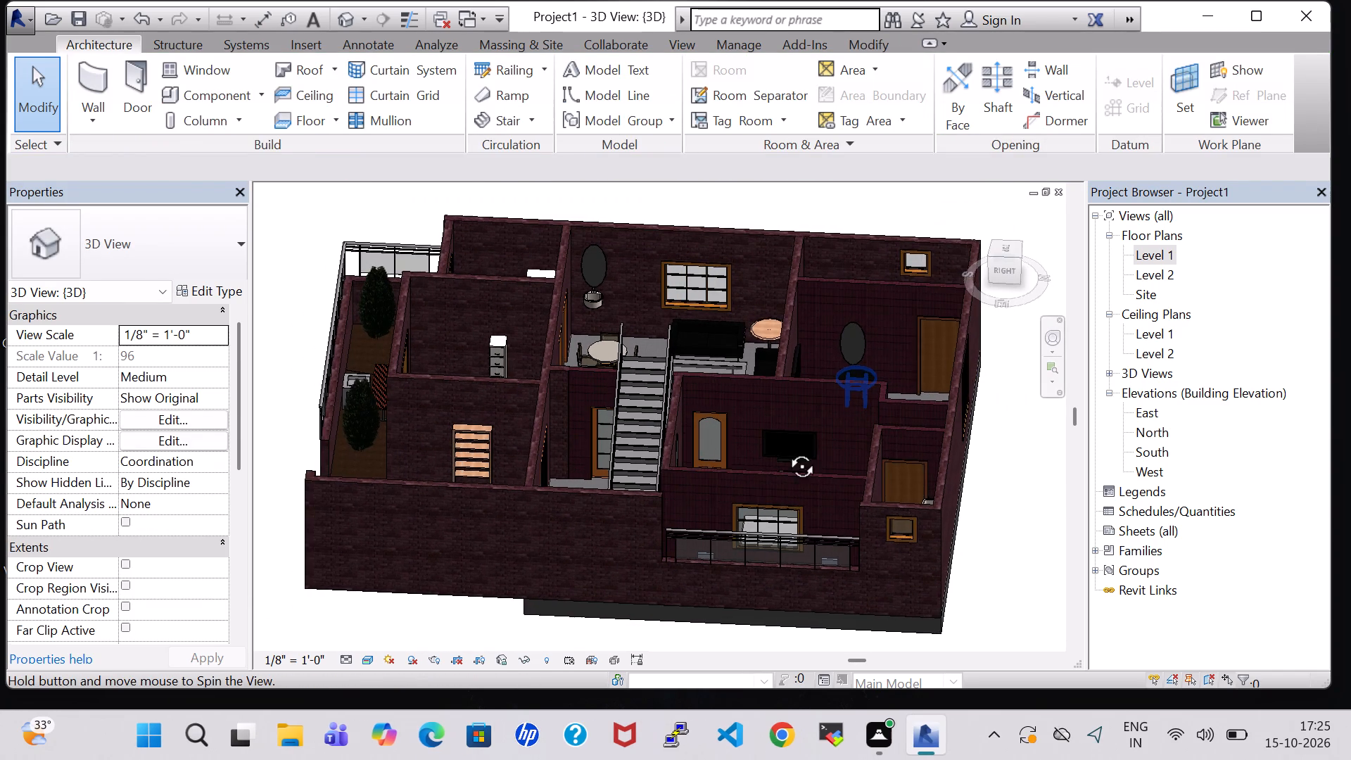
{"action": "middle_click_drag", "start_coordinate": [786, 450], "coordinate": [655, 429], "text": "shift"}
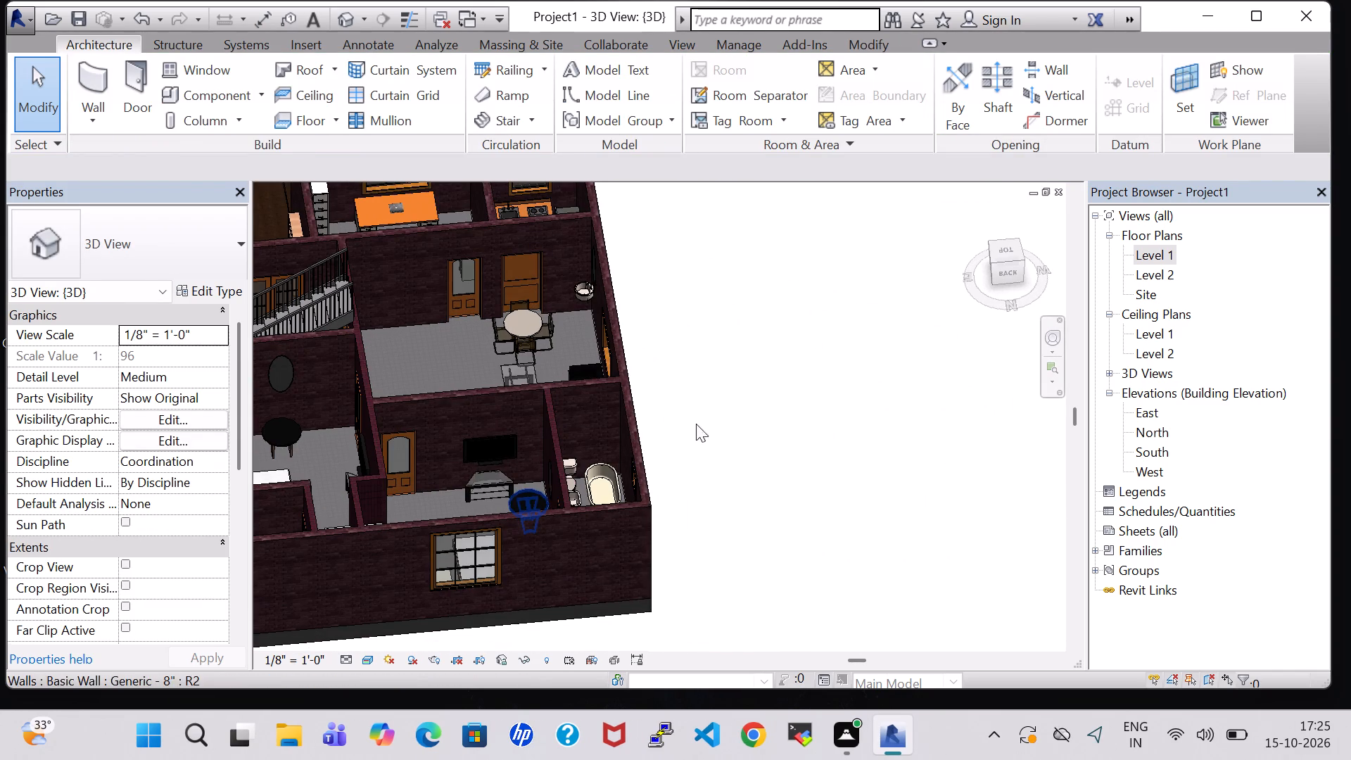
{"action": "middle_click_drag", "start_coordinate": [715, 425], "coordinate": [832, 433]}
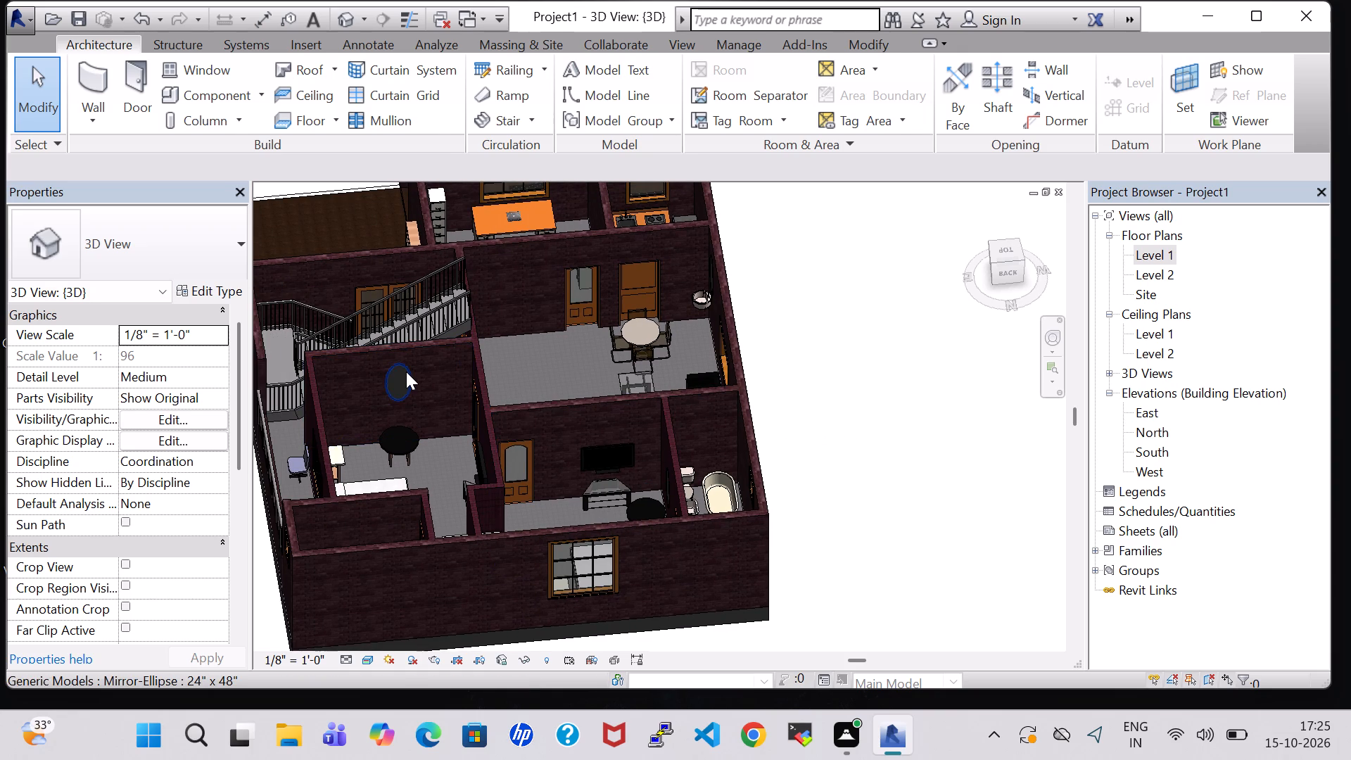
{"action": "left_click", "coordinate": [406, 372]}
{"action": "key", "text": "Down"}
{"action": "key", "text": "Down"}
{"action": "key", "text": "Down"}
{"action": "key", "text": "Down"}
{"action": "key", "text": "Down"}
{"action": "key", "text": "Down"}
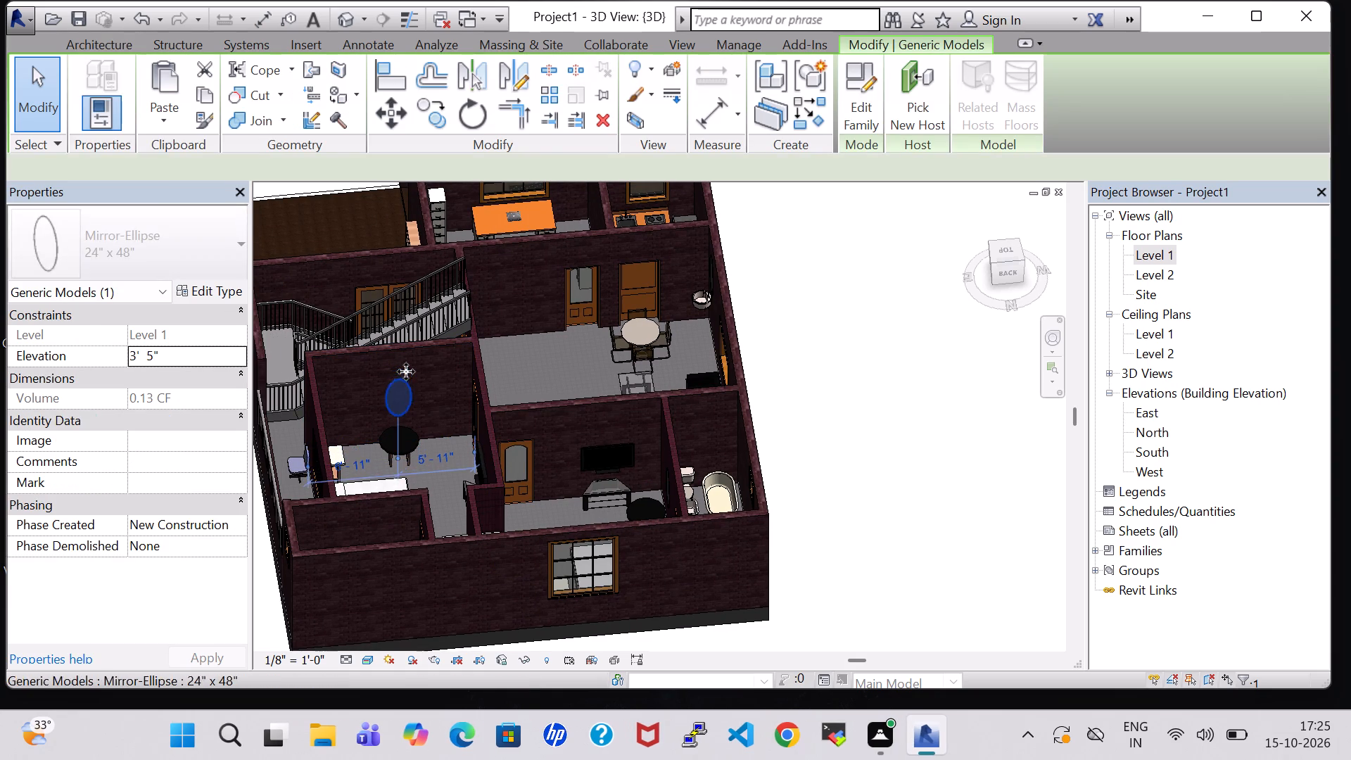
{"action": "key", "text": "Down"}
{"action": "key", "text": "Up"}
{"action": "key", "text": "Left"}
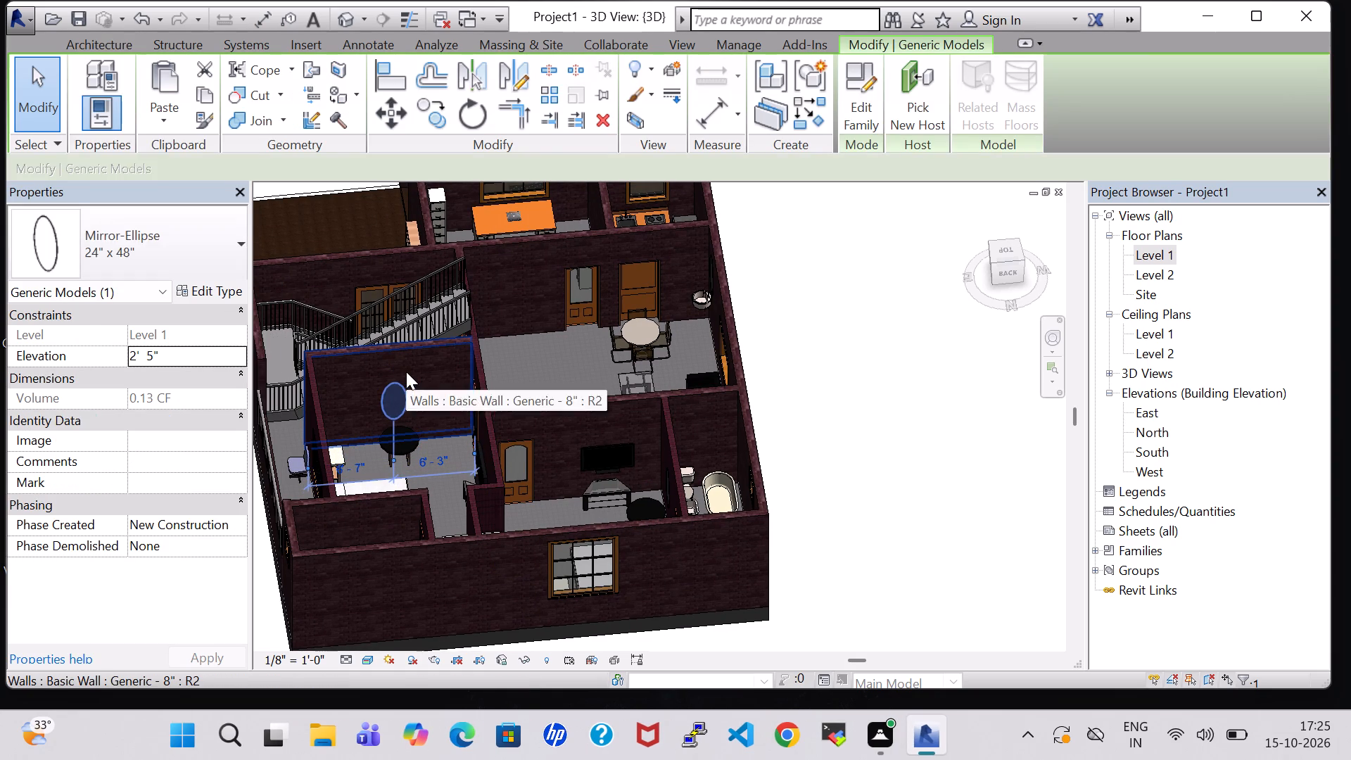
{"action": "left_click", "coordinate": [825, 400]}
{"action": "middle_click_drag", "start_coordinate": [825, 400], "coordinate": [756, 415], "text": "shift"}
In the Level 1 floor plan, load the RPC Picture Frame family from the US Imperial Entourage library for component placement.
{"action": "double_click", "coordinate": [1155, 260]}
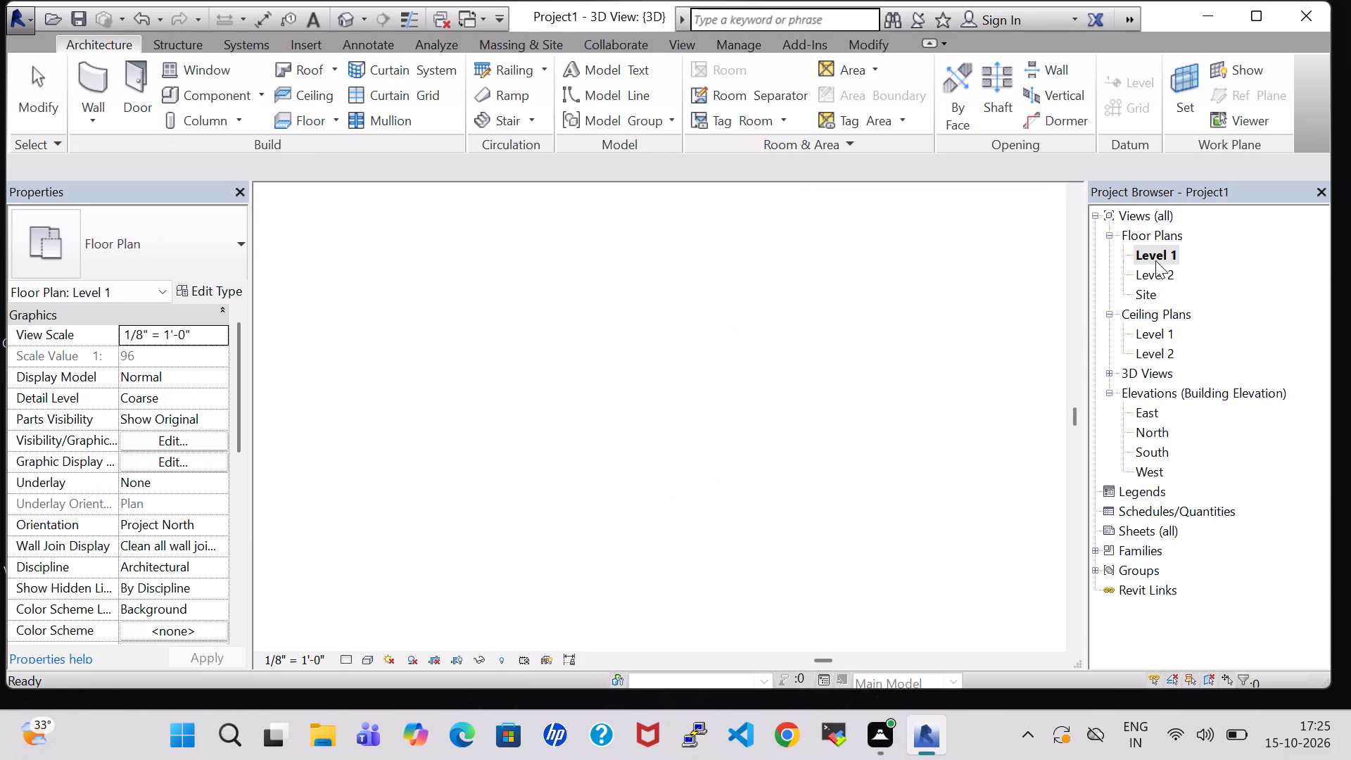
{"action": "scroll", "coordinate": [618, 357], "scroll_direction": "down", "scroll_amount": 4}
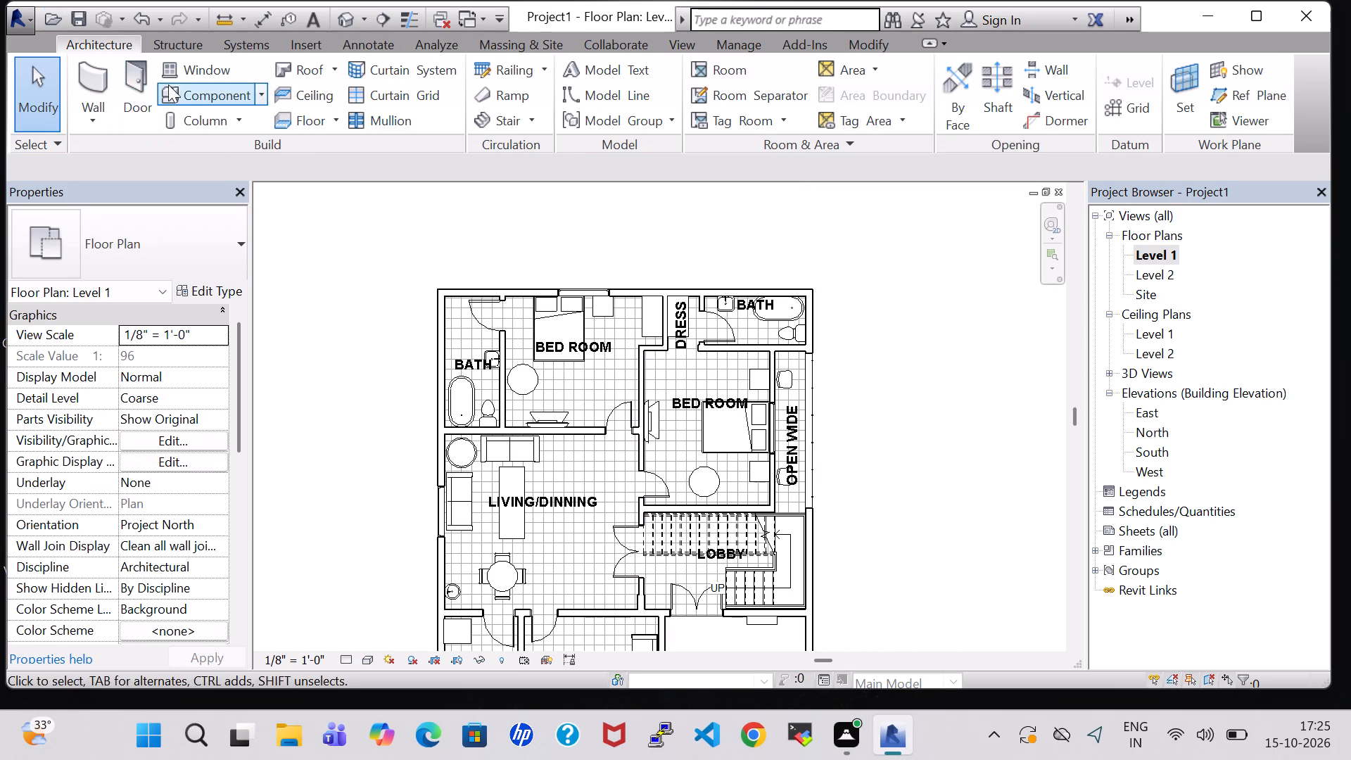
{"action": "left_click", "coordinate": [179, 84]}
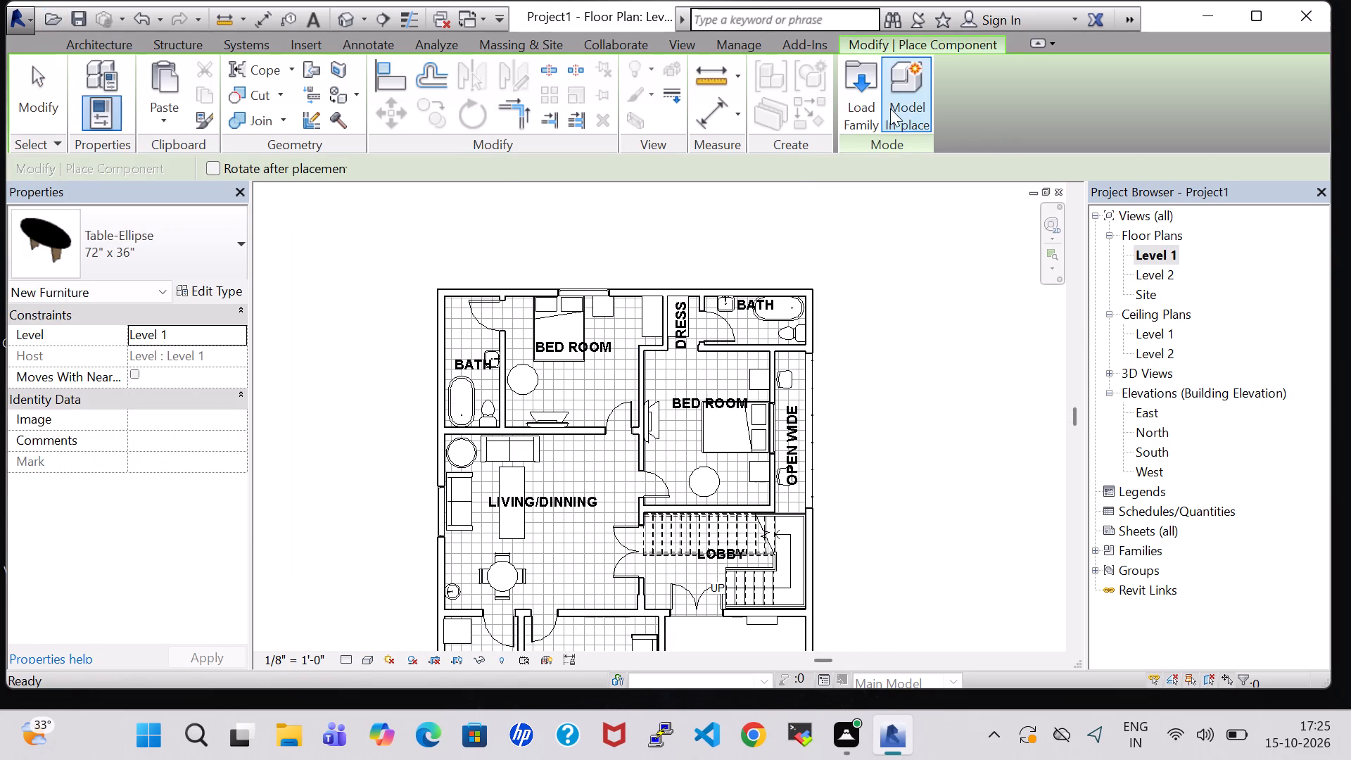
{"action": "left_click", "coordinate": [866, 100]}
{"action": "scroll", "coordinate": [744, 269], "scroll_direction": "down", "scroll_amount": 3}
{"action": "scroll", "coordinate": [594, 282], "scroll_direction": "up", "scroll_amount": 1}
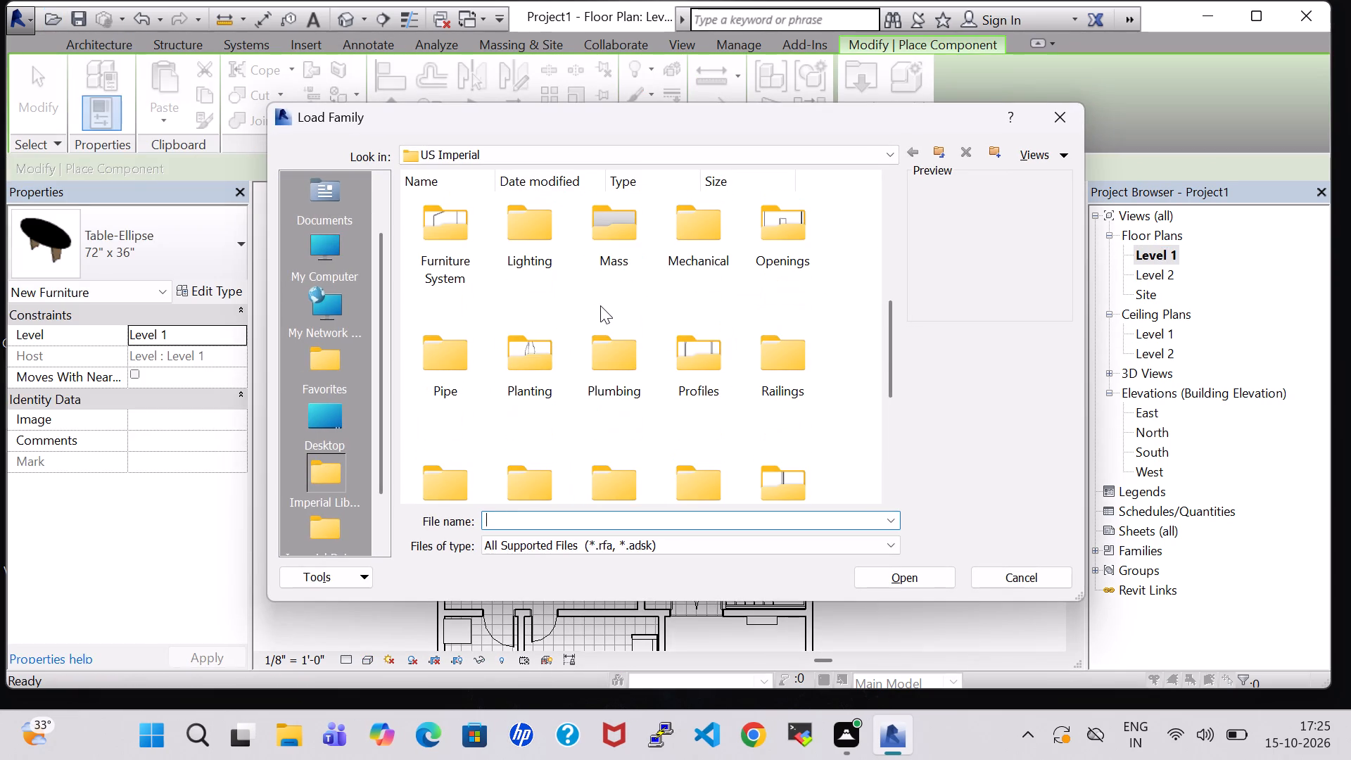
{"action": "double_click", "coordinate": [526, 357]}
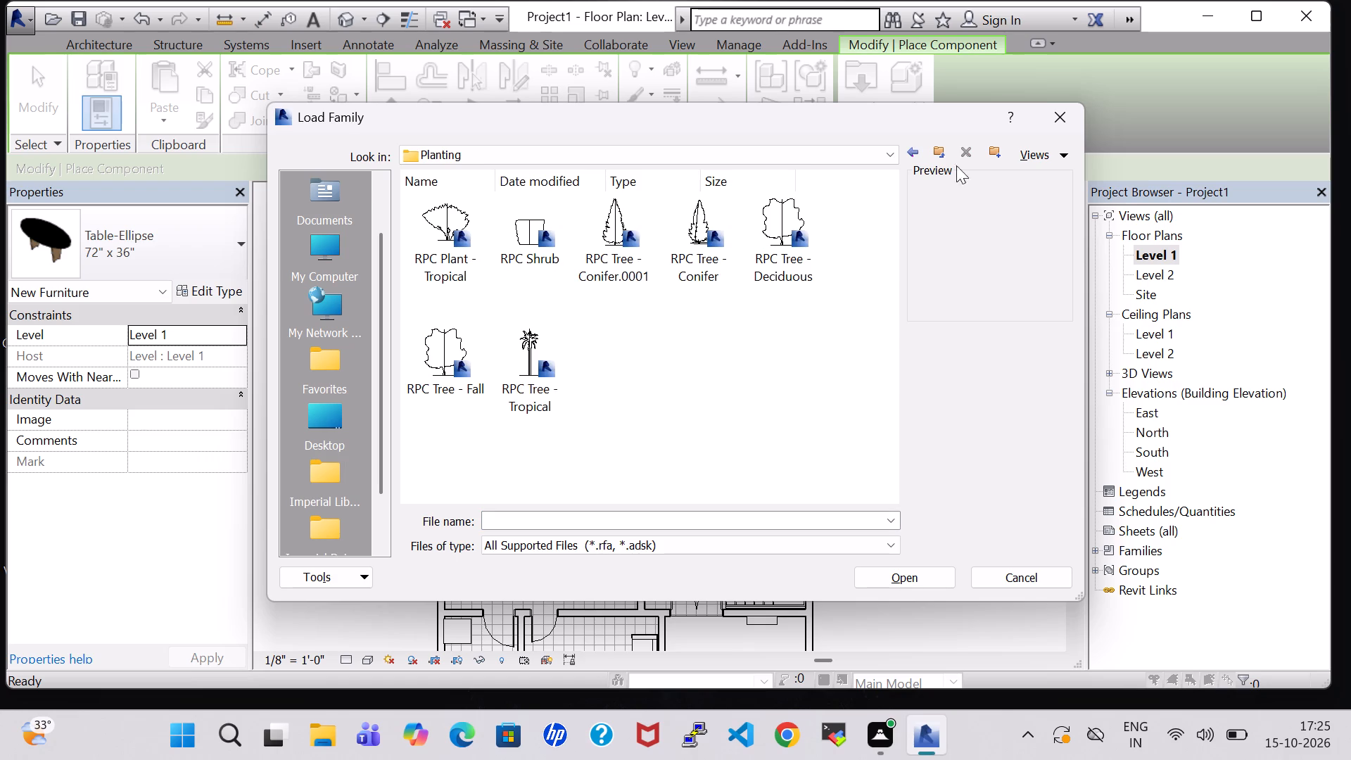
{"action": "left_click", "coordinate": [917, 152]}
{"action": "scroll", "coordinate": [666, 307], "scroll_direction": "down", "scroll_amount": 1}
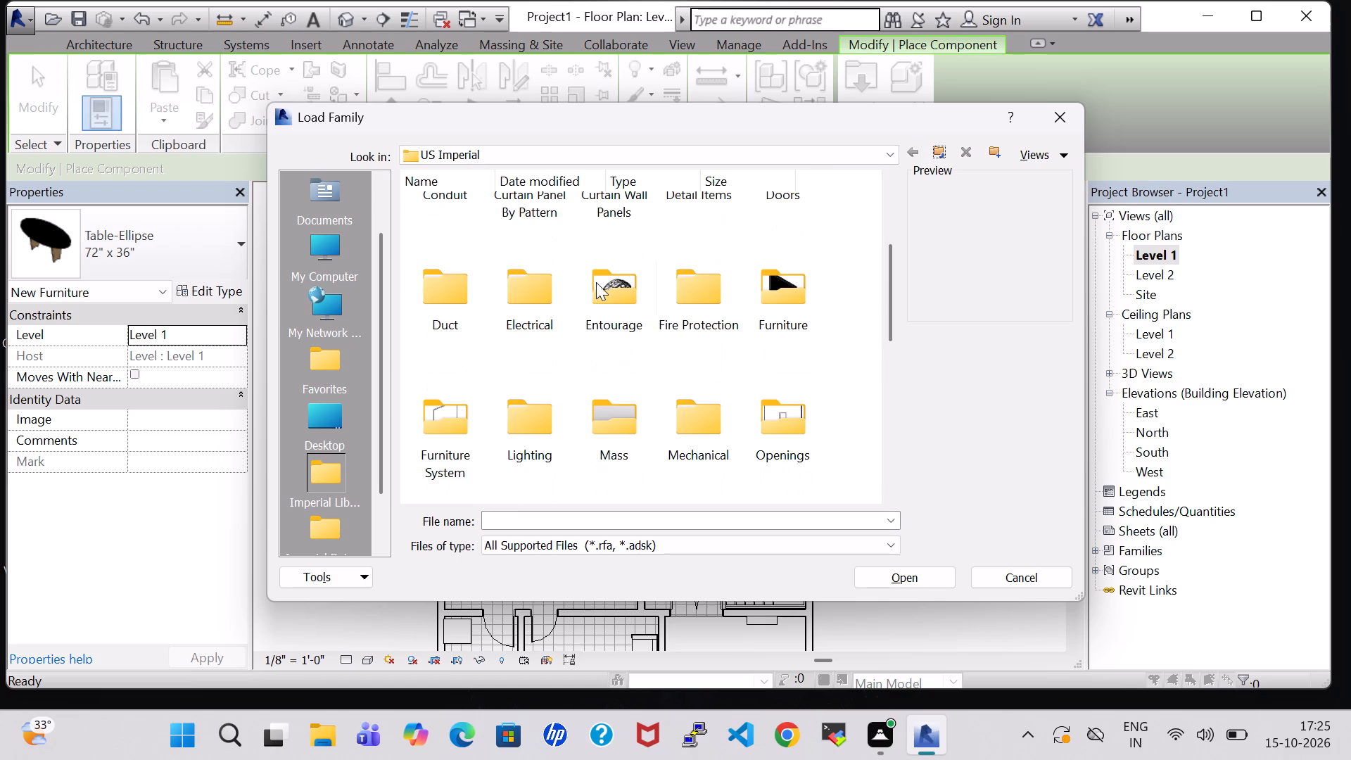
{"action": "double_click", "coordinate": [595, 282]}
{"action": "left_click", "coordinate": [418, 348]}
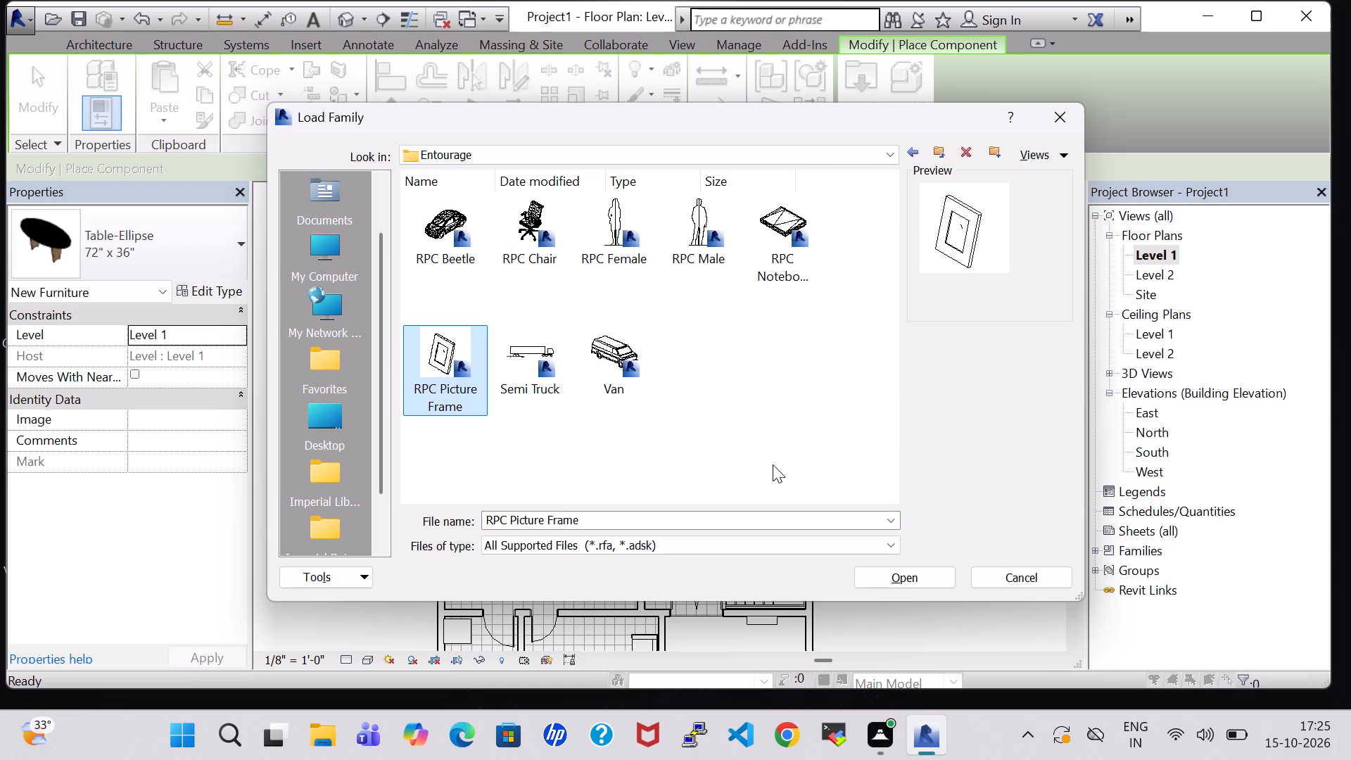
{"action": "left_click", "coordinate": [910, 576]}
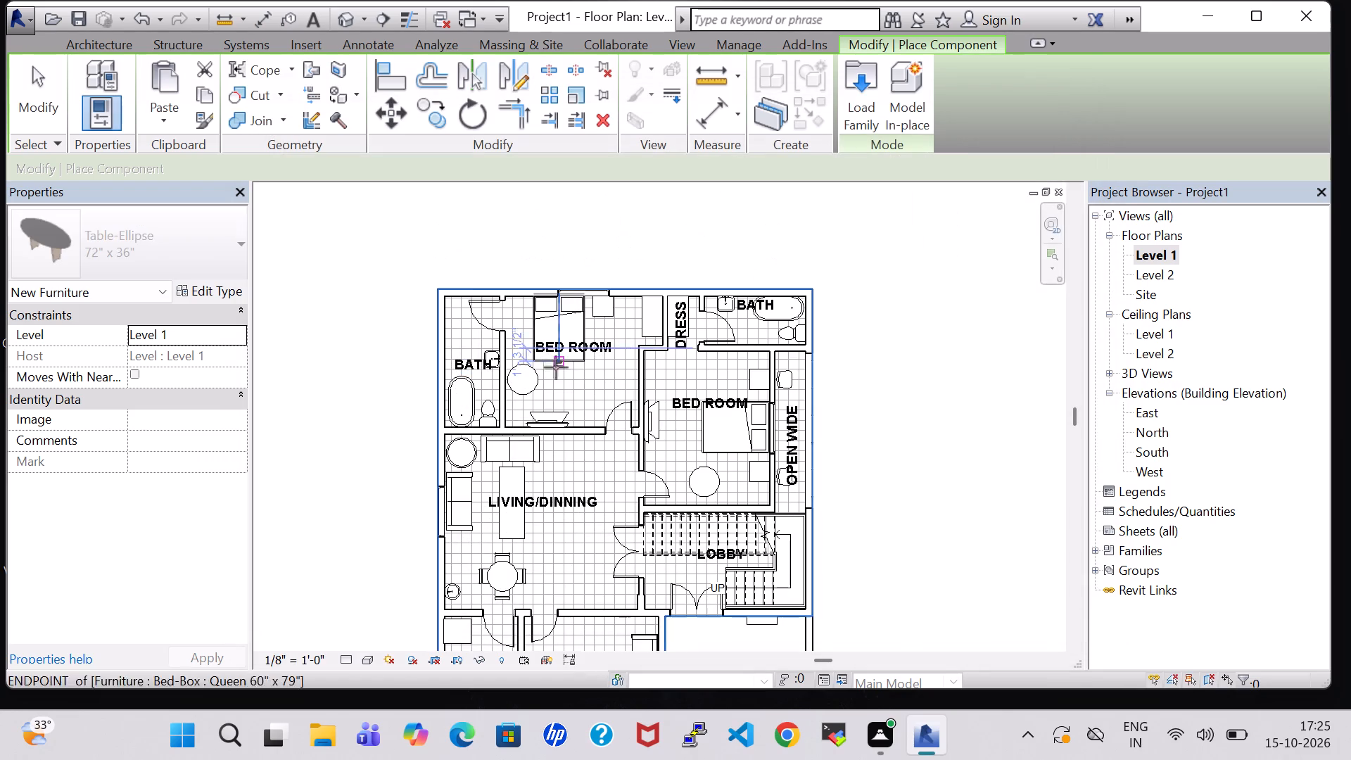
Place a picture frame against the bedroom side of the living/dining wall, between the TV and the door, facing into the bedroom.
{"action": "scroll", "coordinate": [369, 365], "scroll_direction": "up", "scroll_amount": 8}
{"action": "scroll", "coordinate": [369, 365], "scroll_direction": "down", "scroll_amount": 2}
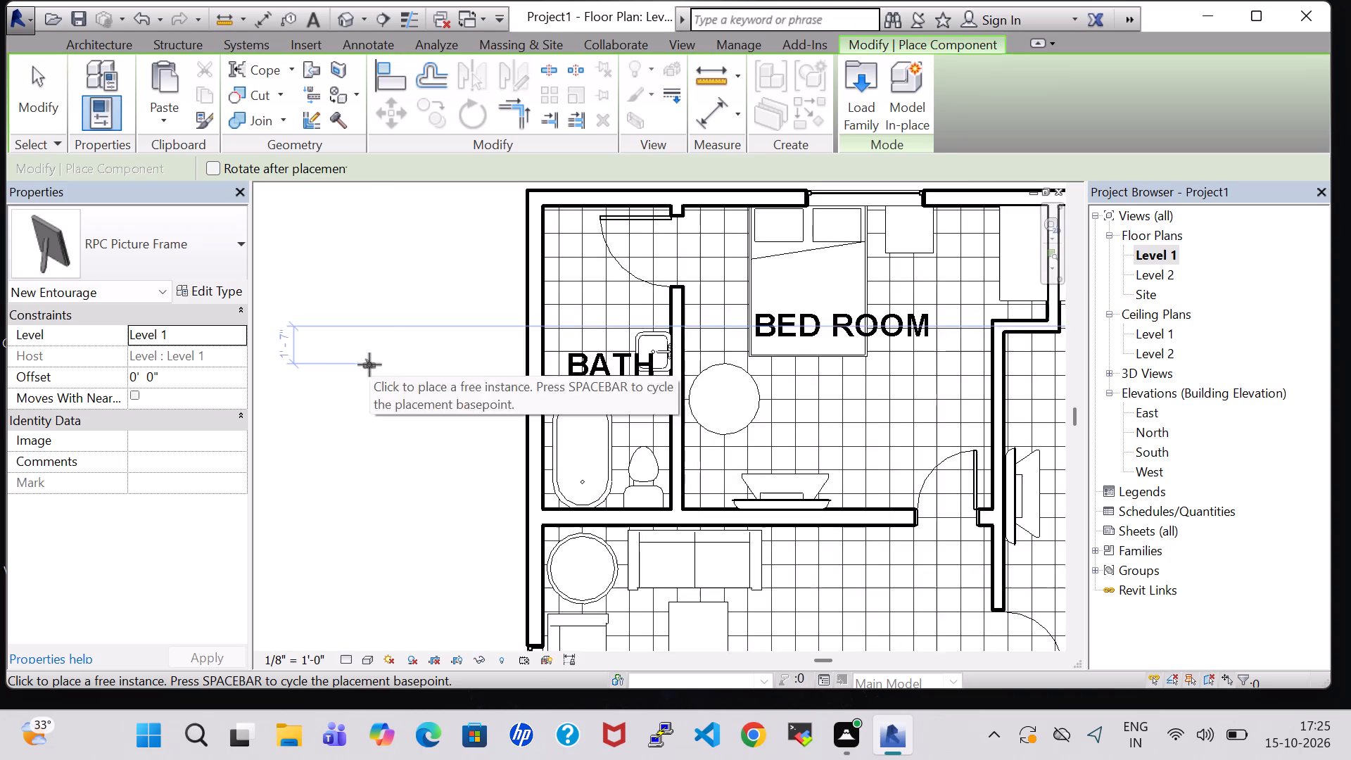
{"action": "middle_click_drag", "start_coordinate": [369, 365], "coordinate": [350, 242]}
{"action": "scroll", "coordinate": [355, 242], "scroll_direction": "down", "scroll_amount": 2}
{"action": "middle_click_drag", "start_coordinate": [726, 260], "coordinate": [685, 323]}
{"action": "scroll", "coordinate": [689, 324], "scroll_direction": "up", "scroll_amount": 3}
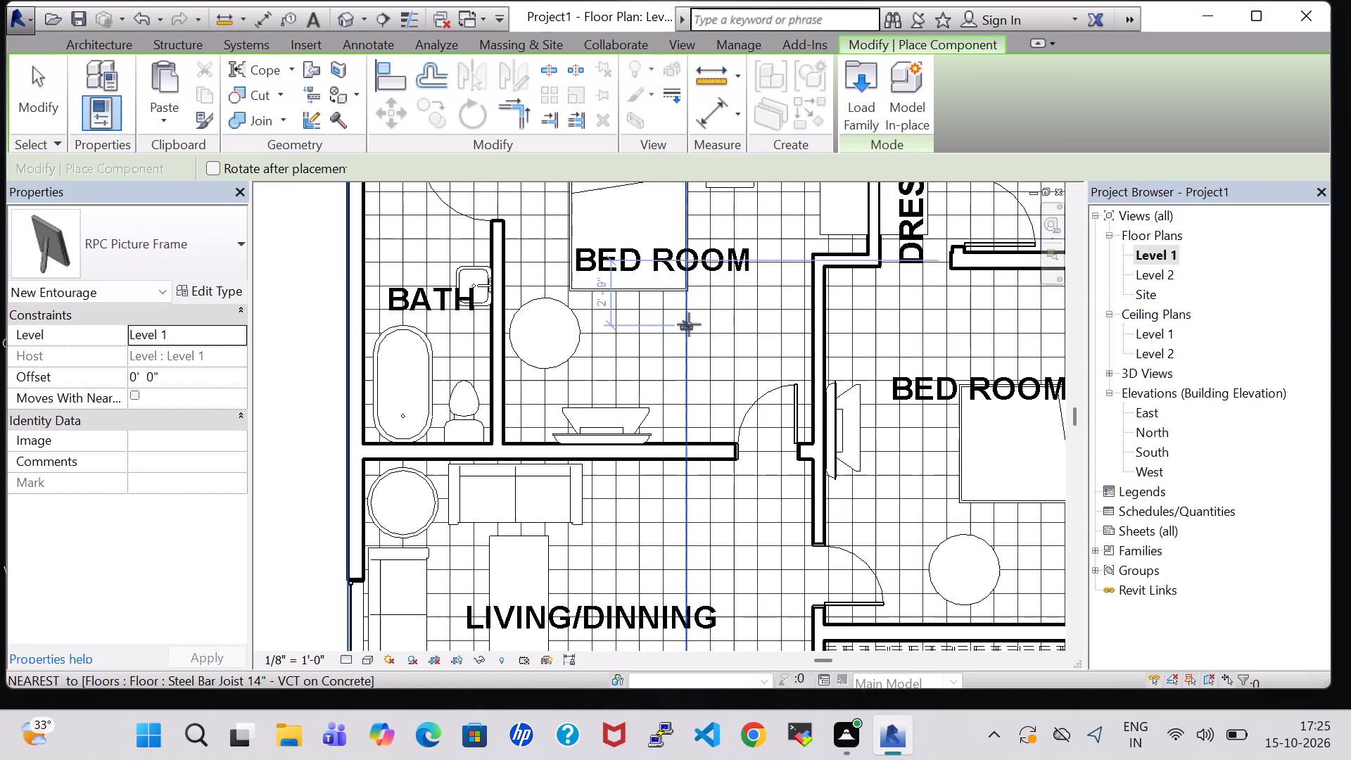
{"action": "middle_click_drag", "start_coordinate": [689, 324], "coordinate": [693, 376]}
{"action": "scroll", "coordinate": [693, 480], "scroll_direction": "up", "scroll_amount": 7}
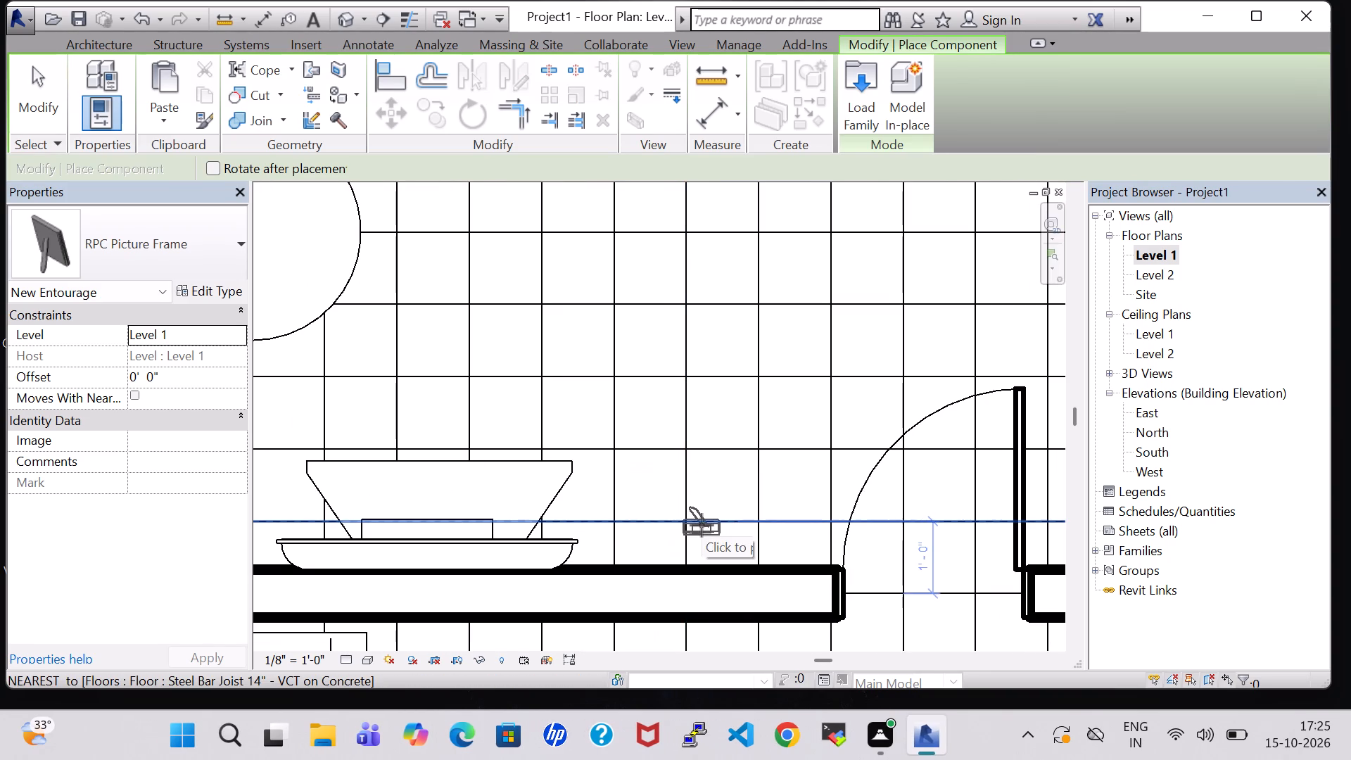
{"action": "key", "text": "space"}
{"action": "key", "text": "space"}
{"action": "left_click", "coordinate": [697, 569]}
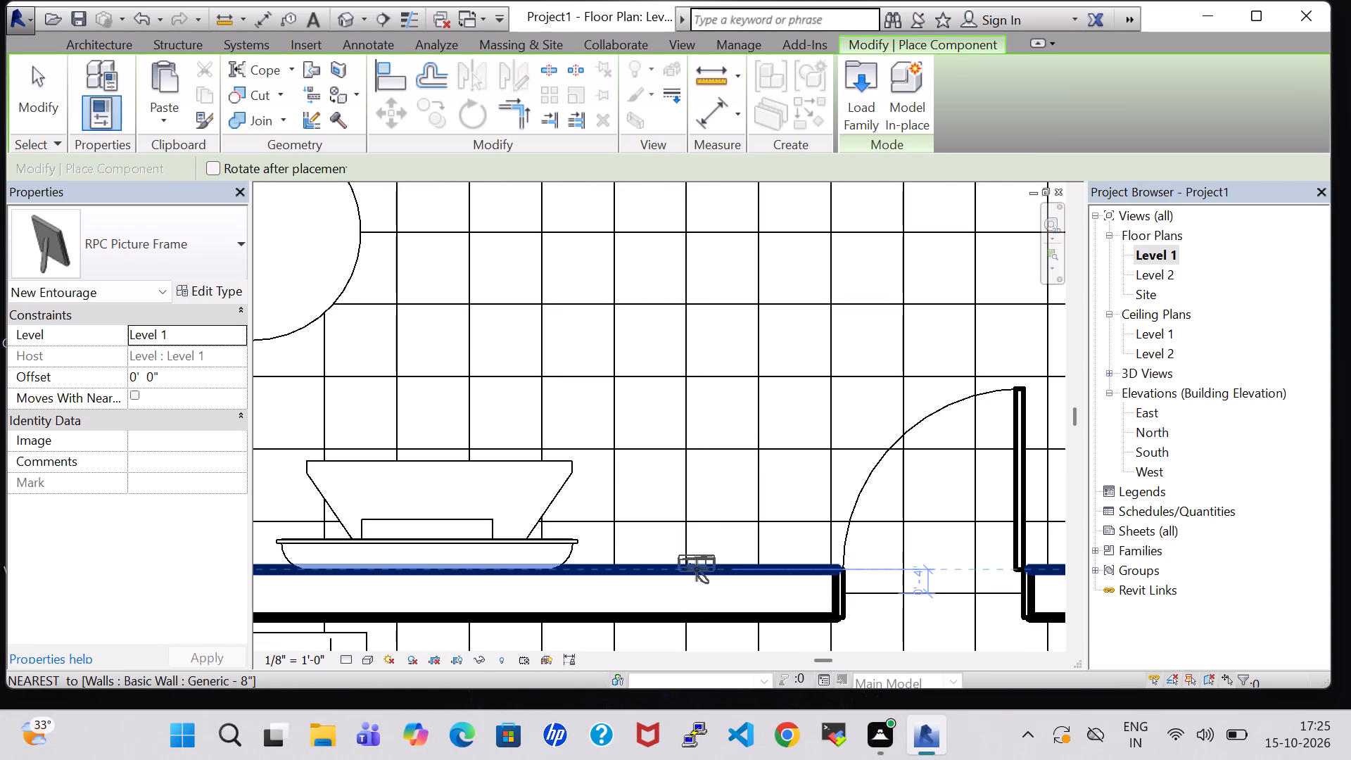
Place a rotated picture frame on the wall between the two bedrooms, on the side of the bedroom next to the bath and living/dining.
{"action": "scroll", "coordinate": [773, 377], "scroll_direction": "down", "scroll_amount": 5}
{"action": "middle_click_drag", "start_coordinate": [772, 374], "coordinate": [677, 372]}
{"action": "scroll", "coordinate": [678, 371], "scroll_direction": "down", "scroll_amount": 4}
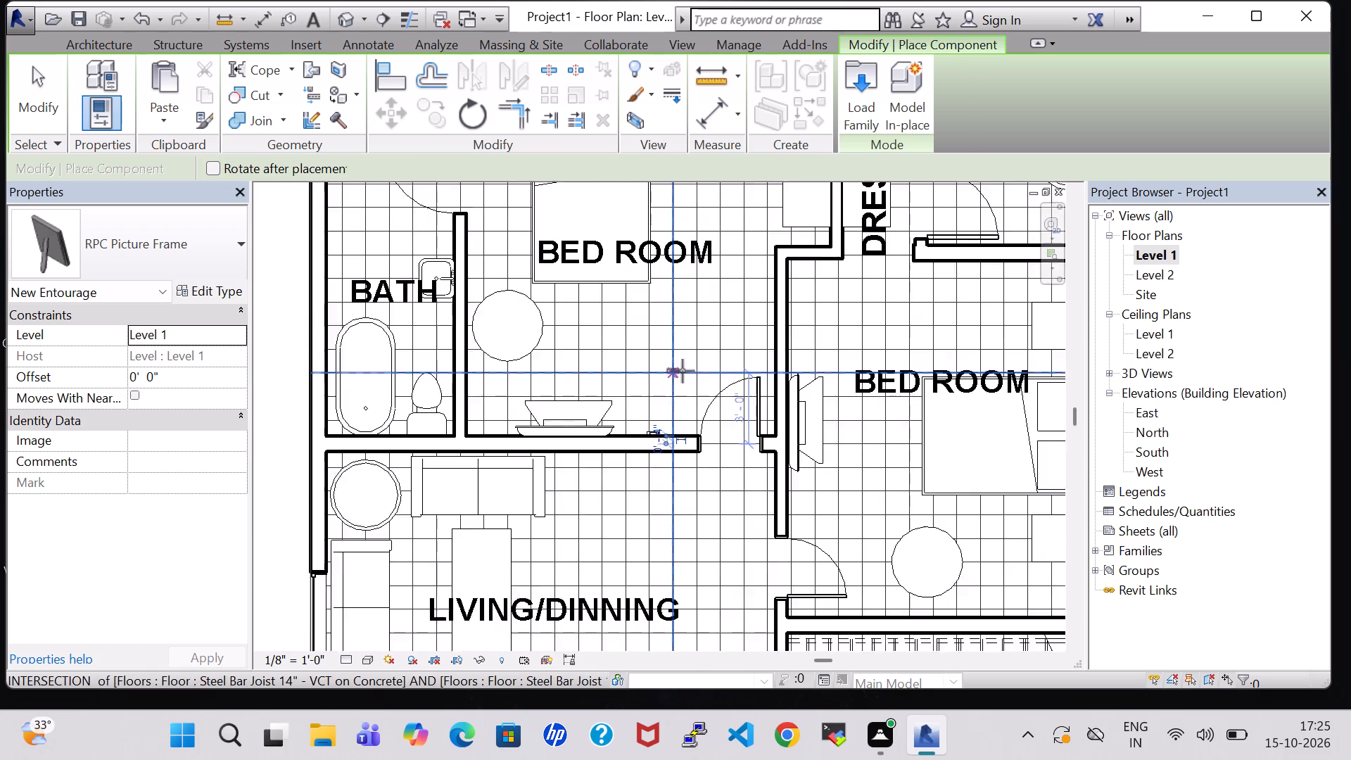
{"action": "key", "text": "space"}
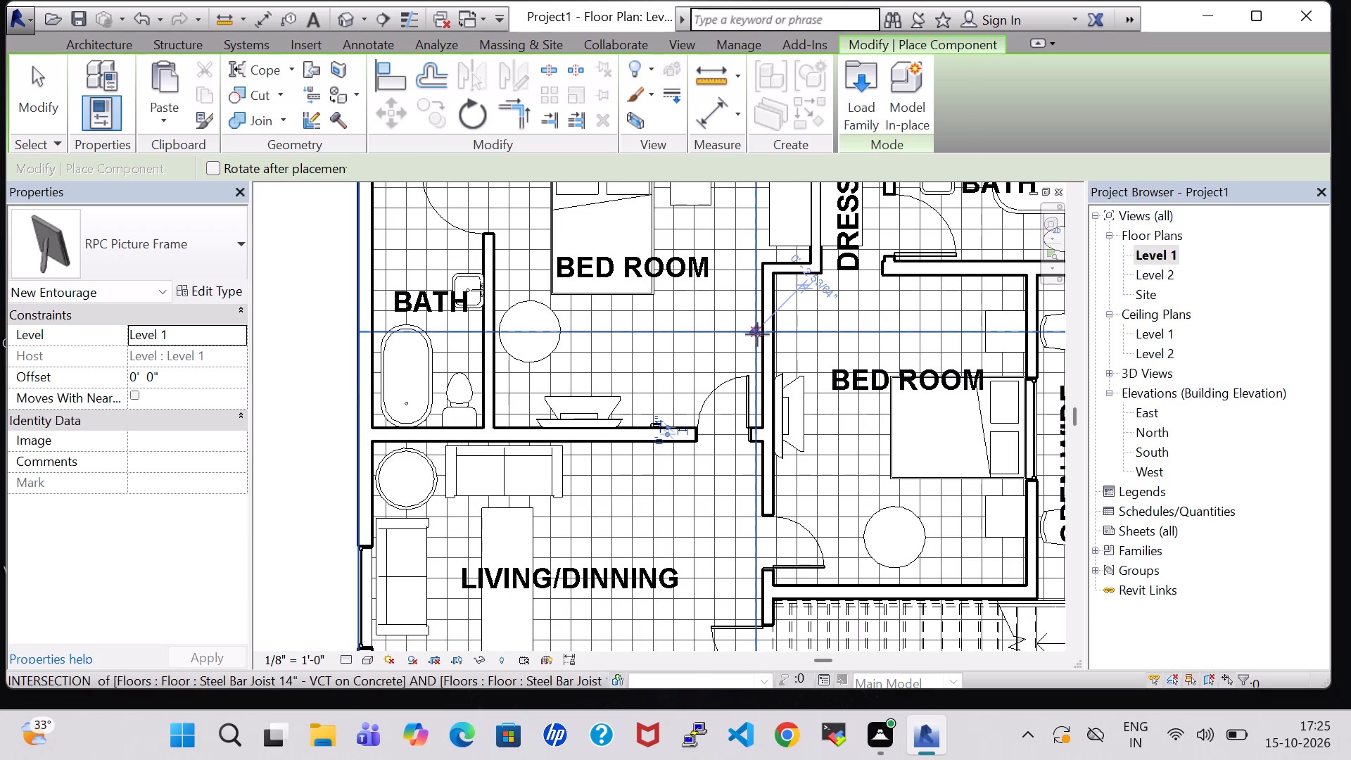
{"action": "key", "text": "space"}
{"action": "scroll", "coordinate": [757, 334], "scroll_direction": "up", "scroll_amount": 6}
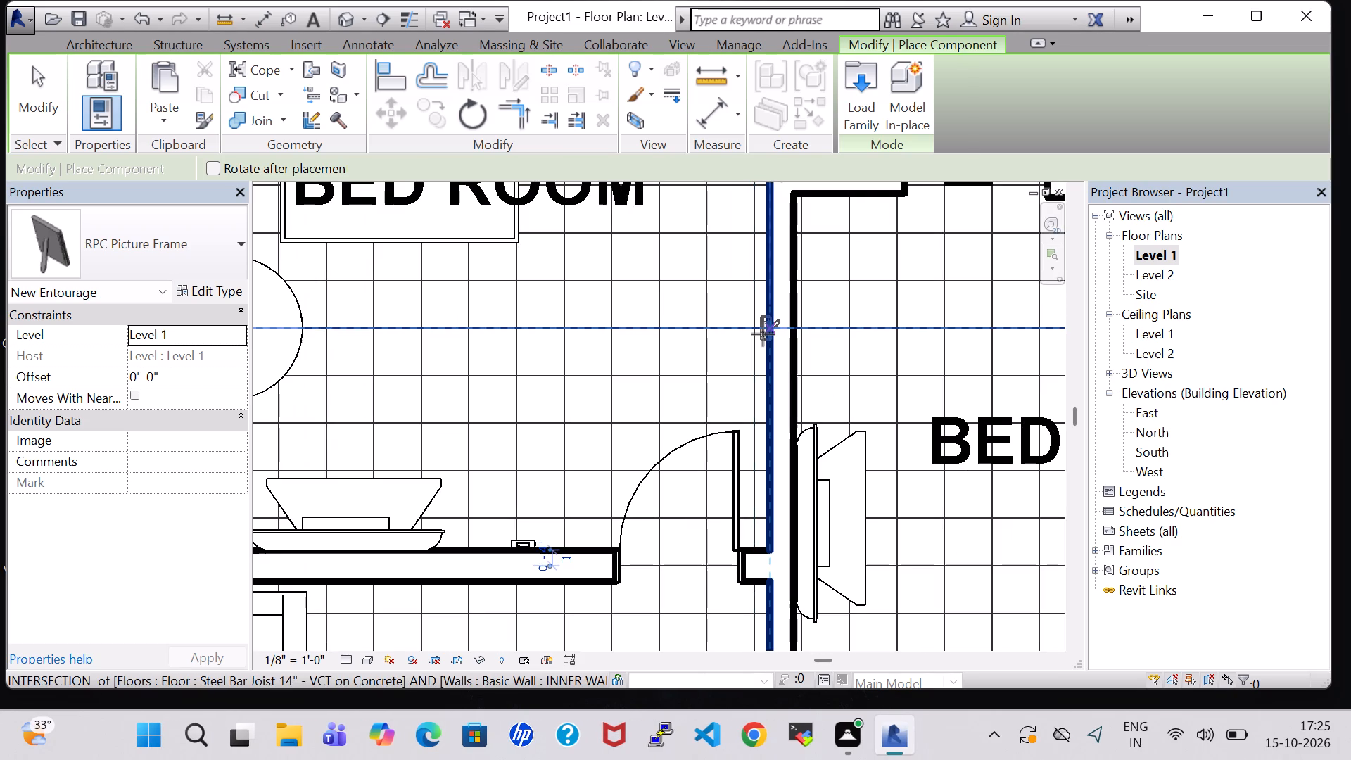
{"action": "left_click", "coordinate": [763, 334]}
Place two picture frames on the other bedroom's side of the shared inner wall, one on each side of its TV.
{"action": "key", "text": "space"}
{"action": "key", "text": "space"}
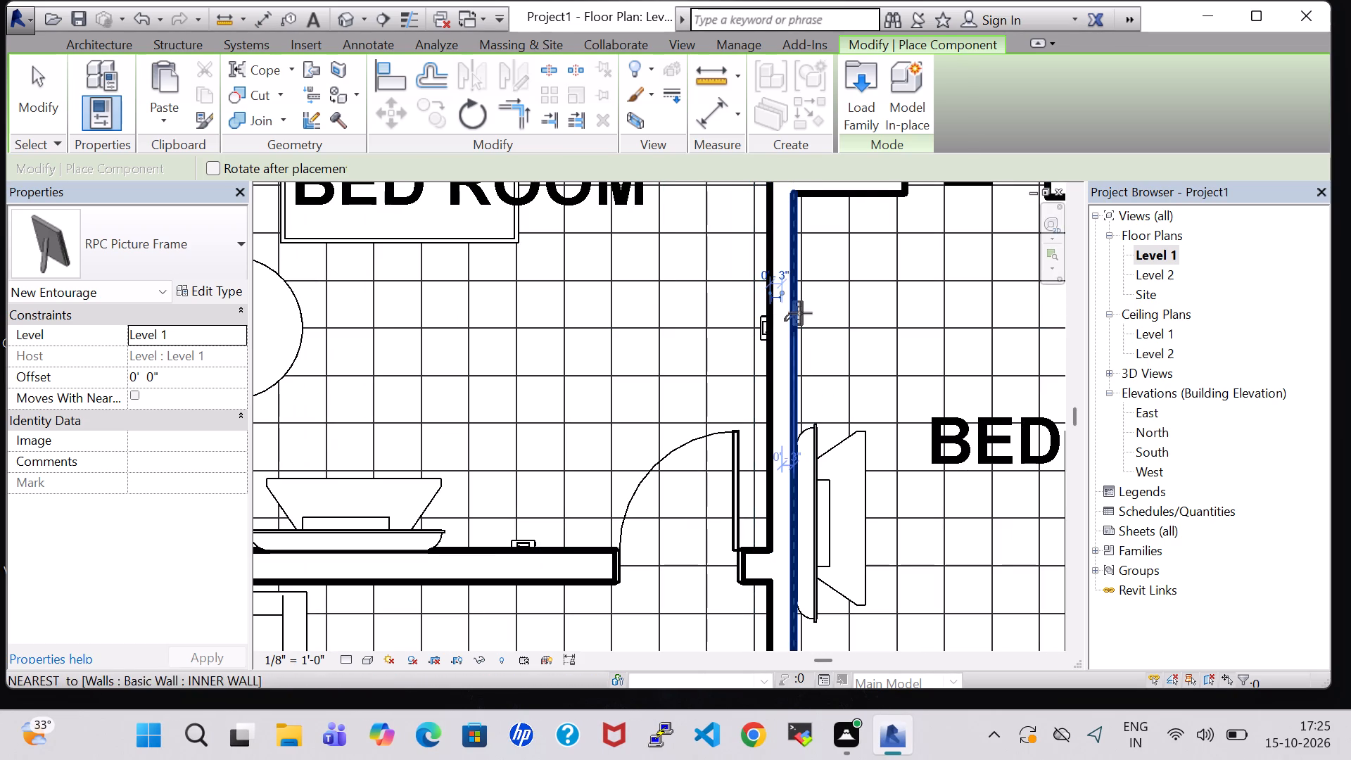
{"action": "left_click", "coordinate": [800, 313]}
{"action": "middle_click_drag", "start_coordinate": [846, 334], "coordinate": [835, 174]}
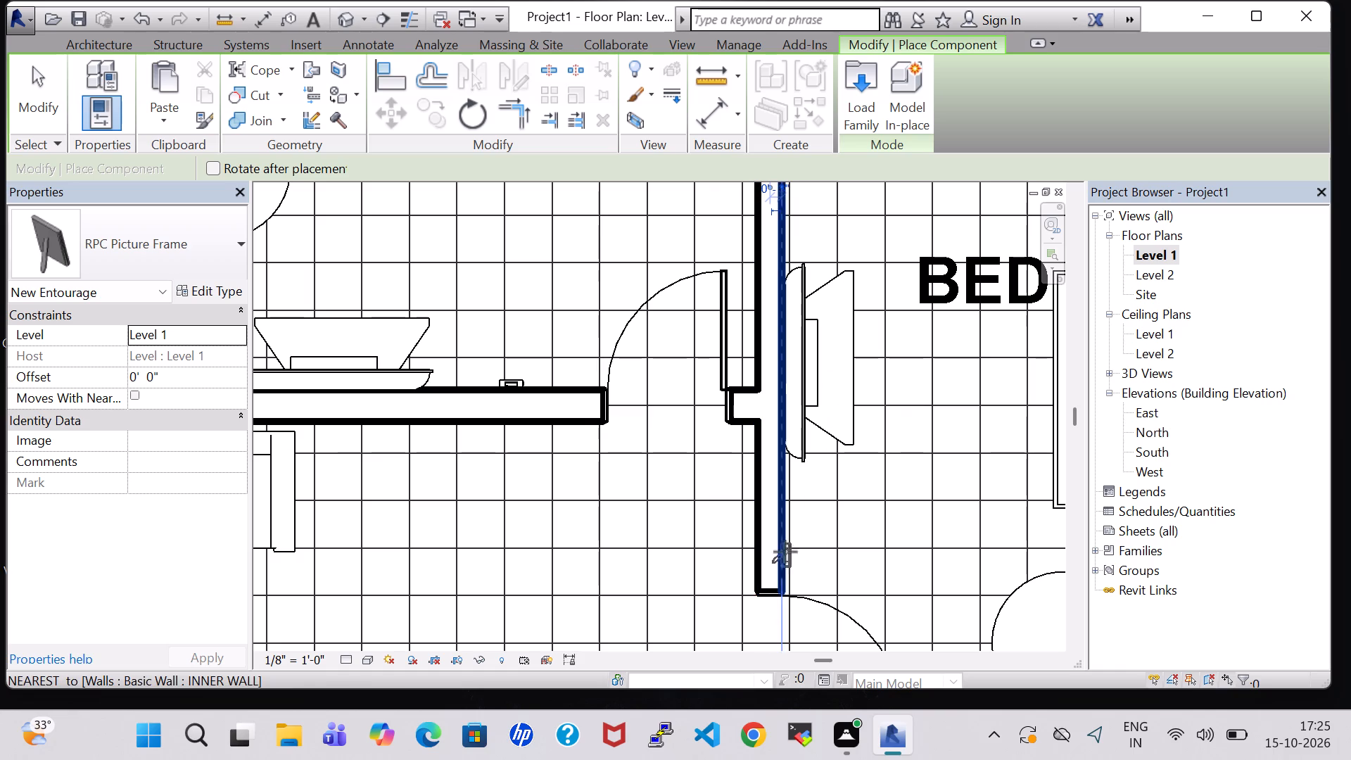
{"action": "left_click", "coordinate": [789, 532]}
Place a picture frame on the living/dining side of the drawing room wall, between the drawing room door and the lobby wall.
{"action": "scroll", "coordinate": [799, 532], "scroll_direction": "down", "scroll_amount": 6}
{"action": "middle_click_drag", "start_coordinate": [798, 531], "coordinate": [695, 345]}
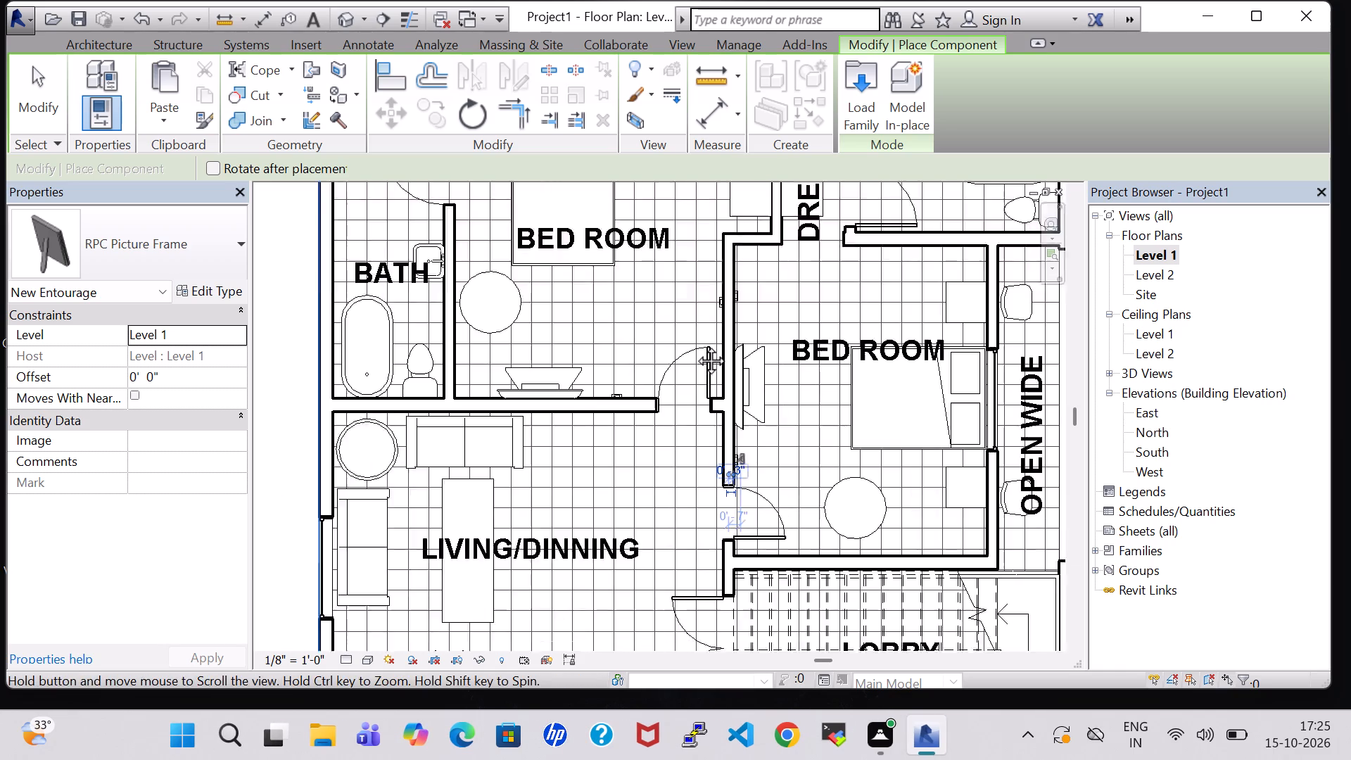
{"action": "middle_click_drag", "start_coordinate": [695, 345], "coordinate": [699, 334]}
{"action": "scroll", "coordinate": [555, 399], "scroll_direction": "down", "scroll_amount": 2}
{"action": "key", "text": "space"}
{"action": "scroll", "coordinate": [578, 563], "scroll_direction": "up", "scroll_amount": 4}
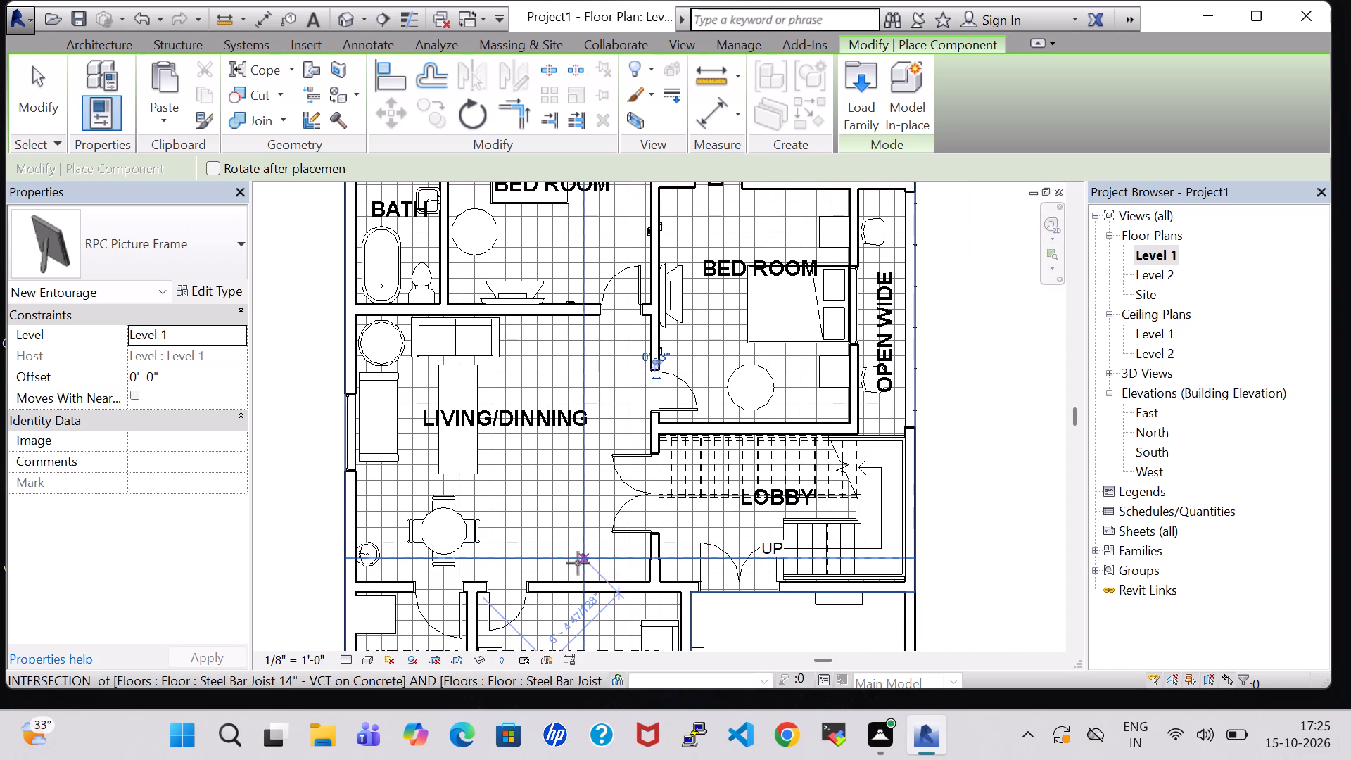
{"action": "key", "text": "space"}
{"action": "scroll", "coordinate": [570, 582], "scroll_direction": "up", "scroll_amount": 6}
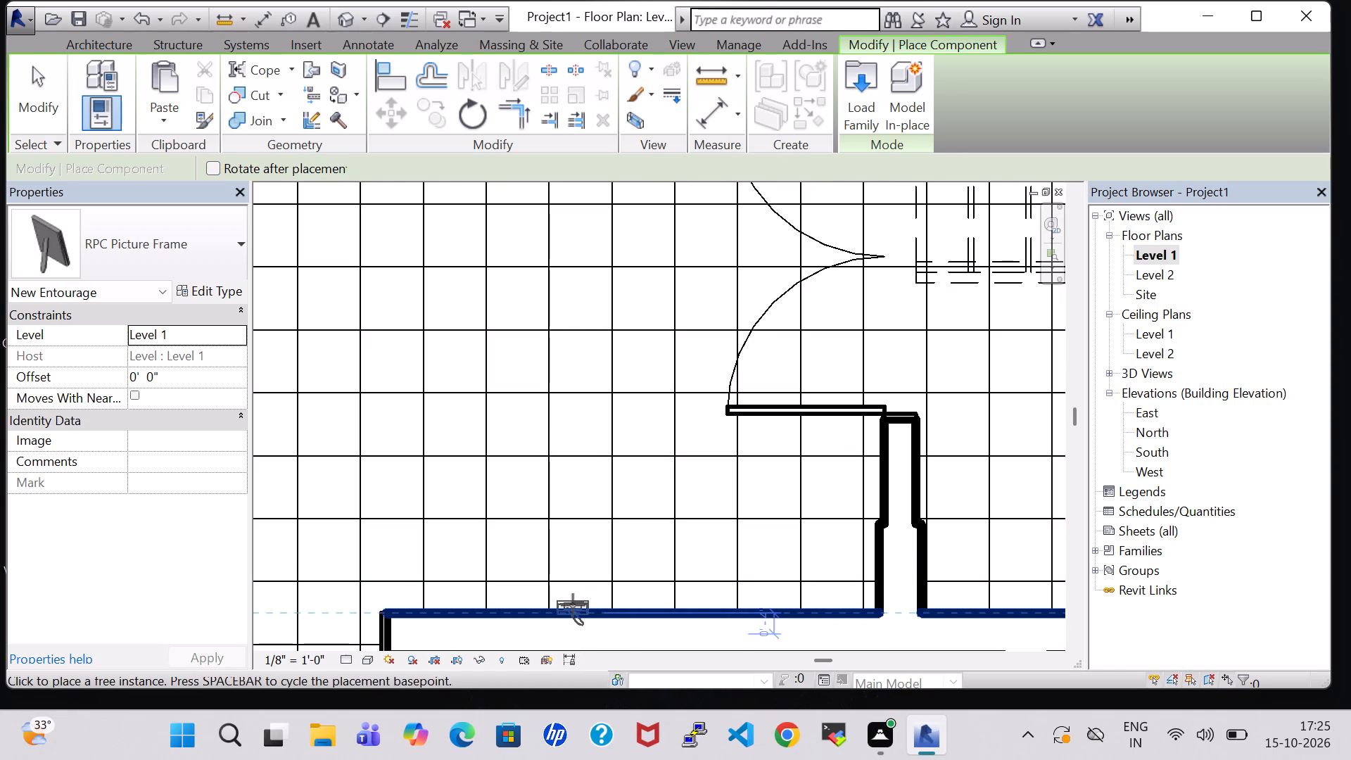
{"action": "left_click", "coordinate": [573, 605]}
Place a picture frame on the living/dining side of the bedroom wall, just past the sofa, and end component placement.
{"action": "scroll", "coordinate": [569, 456], "scroll_direction": "down", "scroll_amount": 5}
{"action": "middle_click_drag", "start_coordinate": [551, 378], "coordinate": [578, 428]}
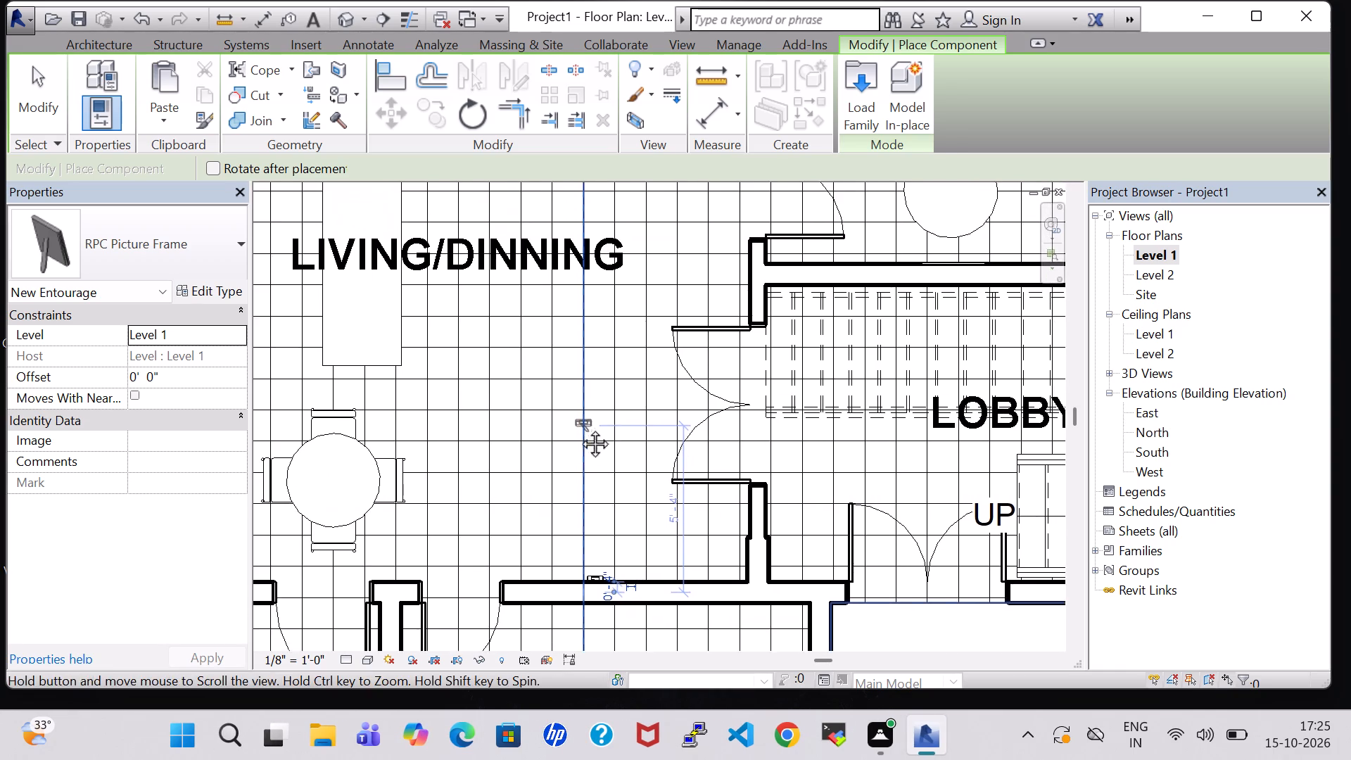
{"action": "scroll", "coordinate": [559, 393], "scroll_direction": "down", "scroll_amount": 5}
{"action": "middle_click_drag", "start_coordinate": [527, 328], "coordinate": [546, 405]}
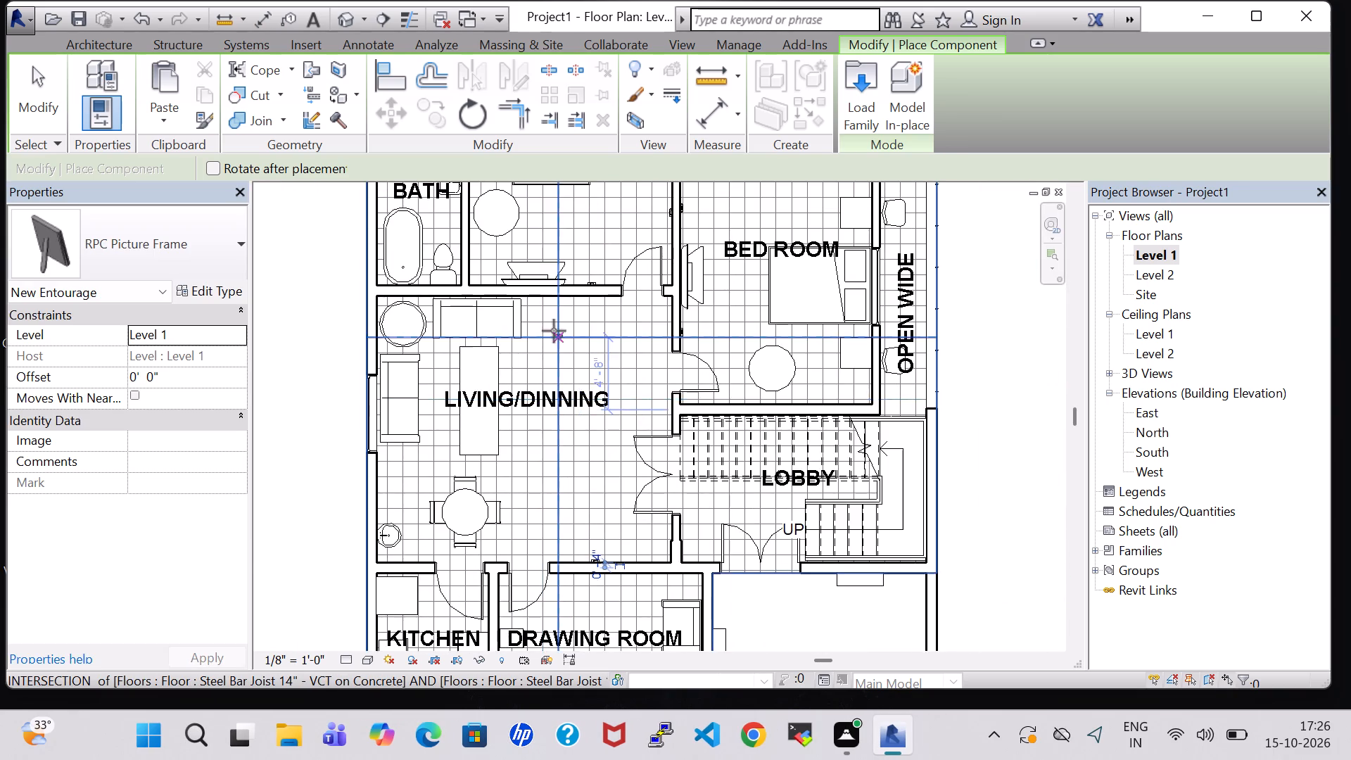
{"action": "scroll", "coordinate": [554, 331], "scroll_direction": "up", "scroll_amount": 8}
{"action": "key", "text": "space"}
{"action": "key", "text": "space"}
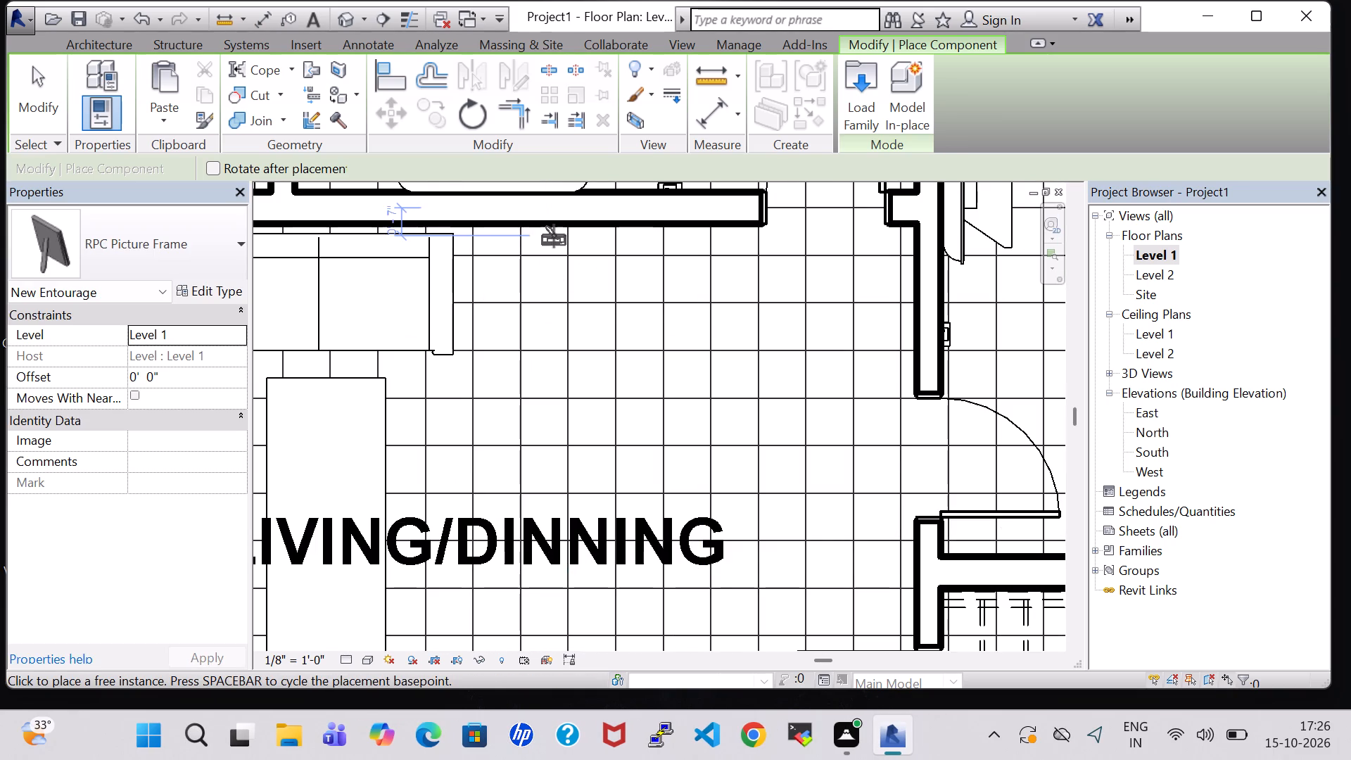
{"action": "left_click", "coordinate": [543, 227]}
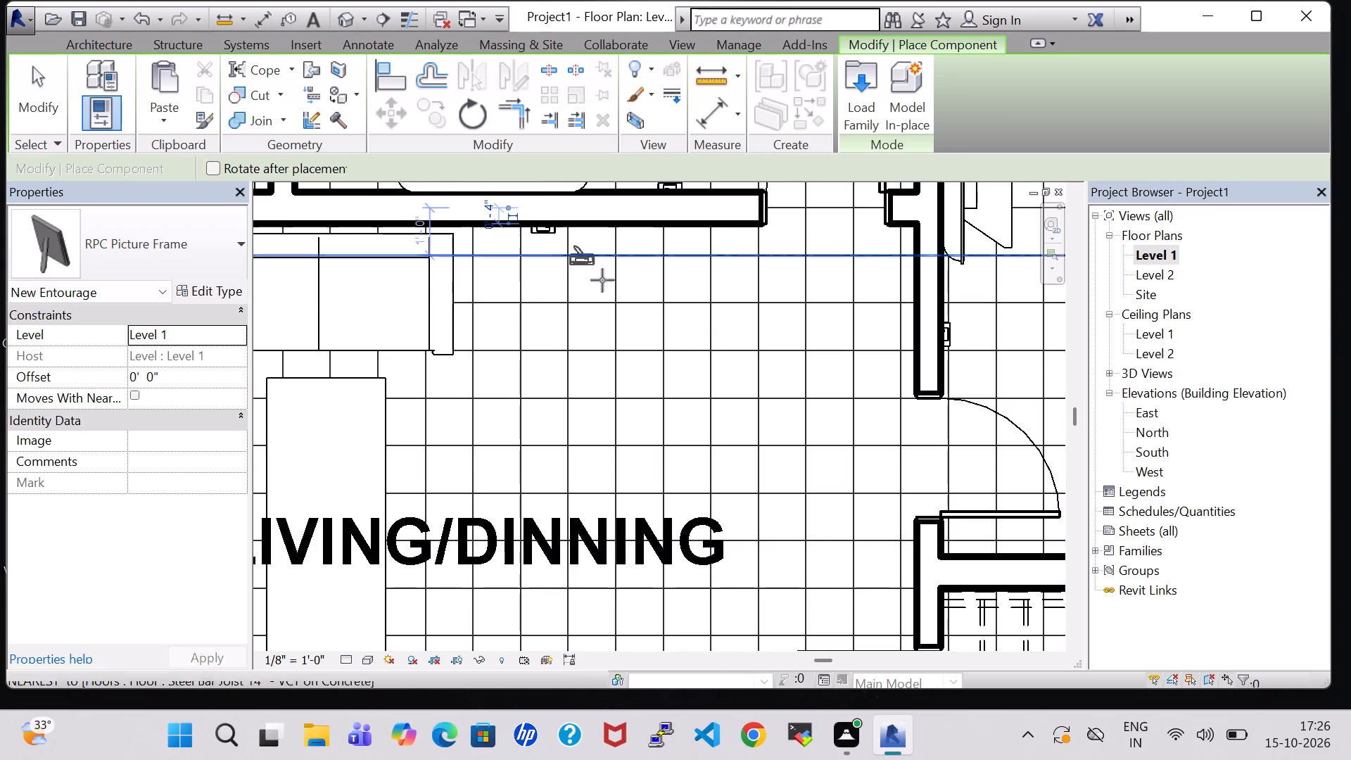
{"action": "key", "text": "Escape"}
{"action": "key", "text": "Escape"}
Set the offset of the living/dining picture frame near the sofa to 4' 0".
{"action": "left_click", "coordinate": [538, 235]}
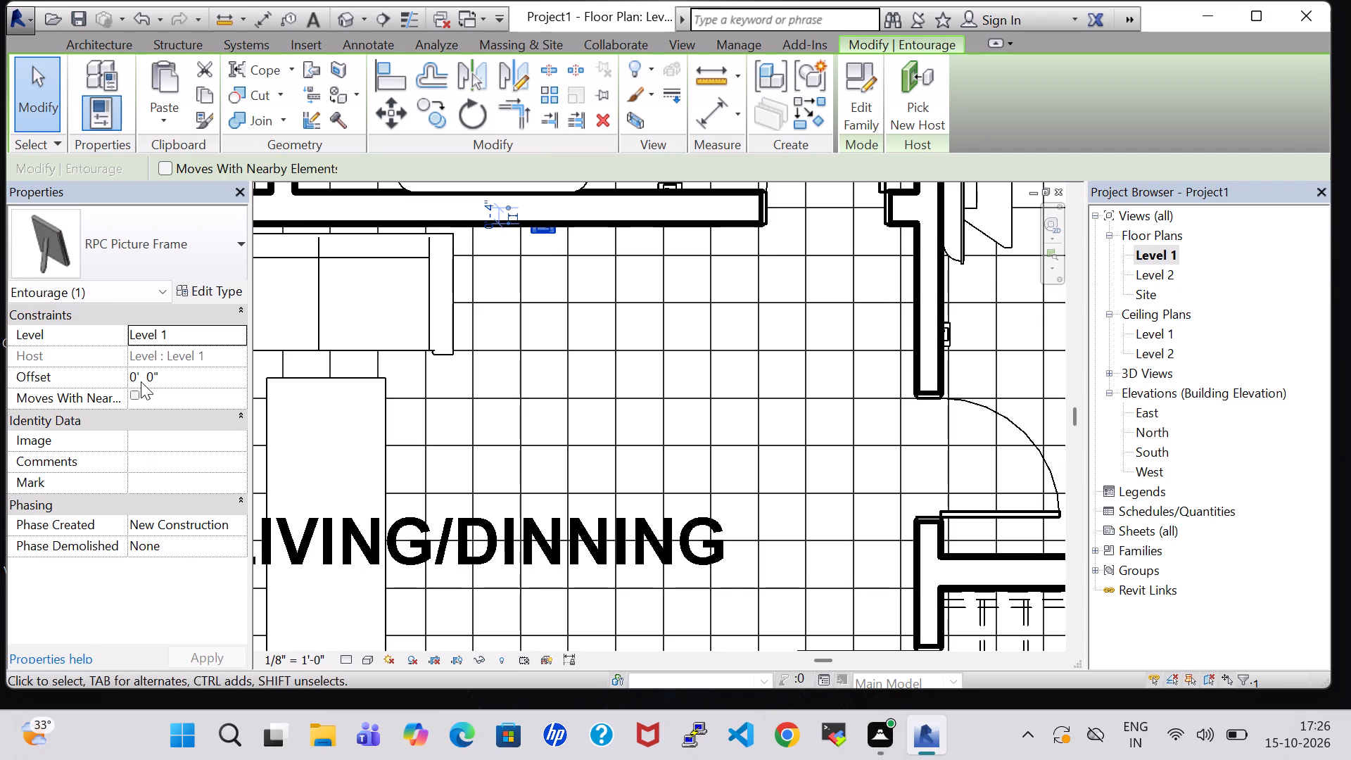
{"action": "left_click", "coordinate": [141, 381]}
{"action": "key", "text": "Left"}
{"action": "key", "text": "BackSpace"}
{"action": "key", "text": "4"}
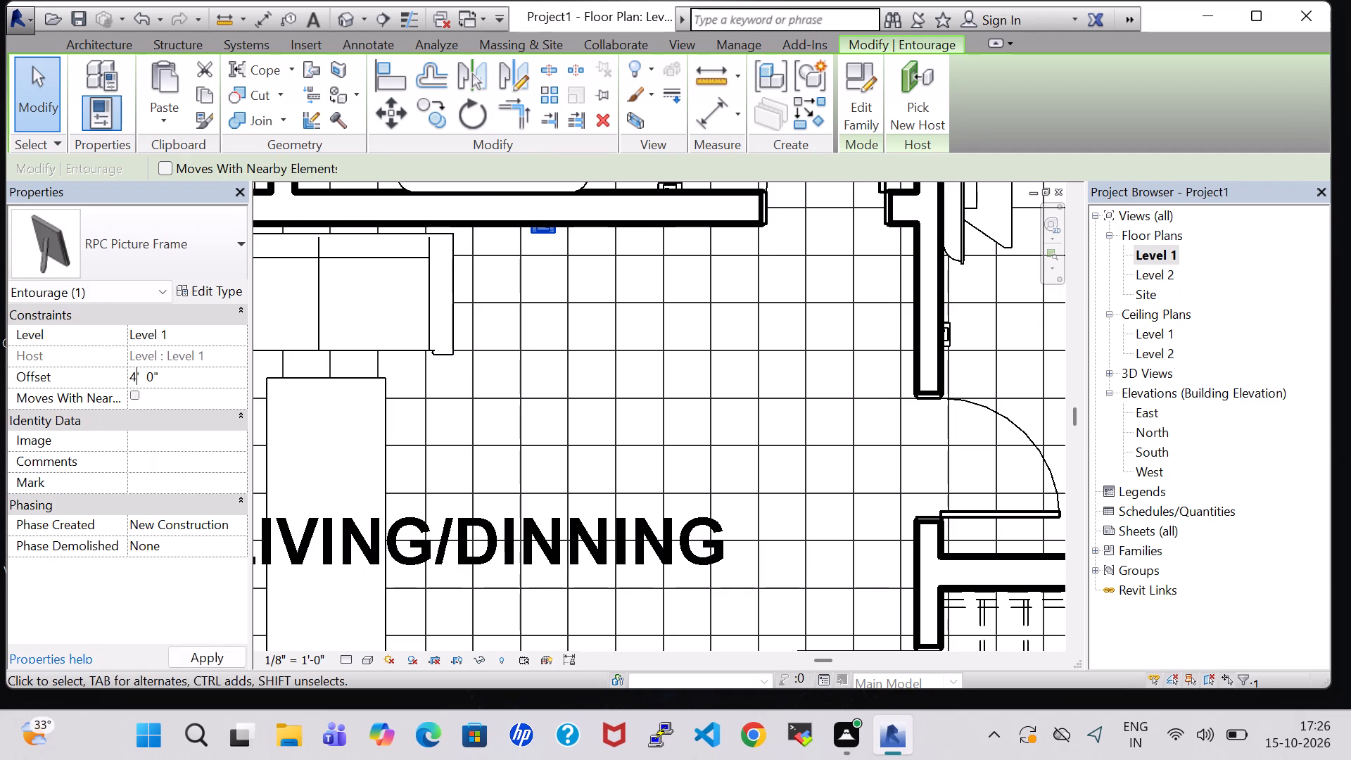
{"action": "key", "text": "Return"}
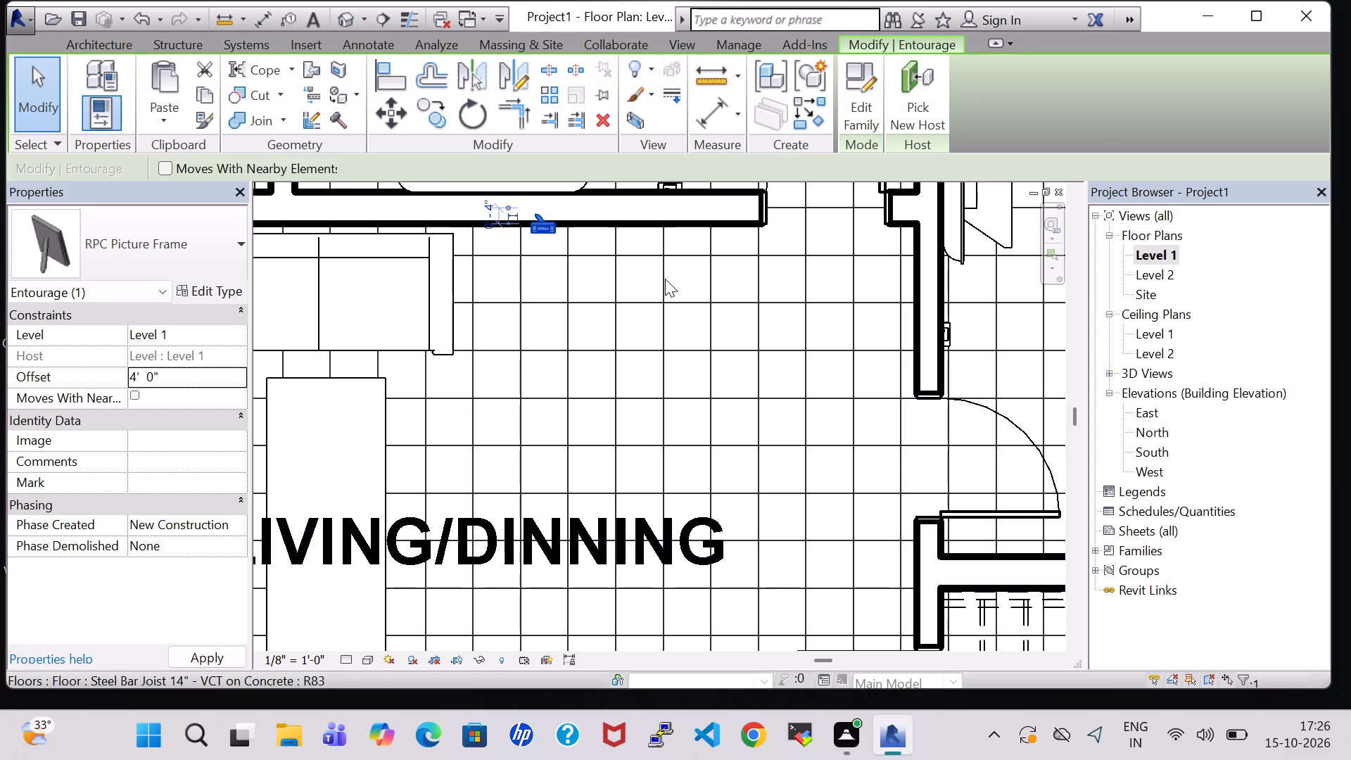
Set the offset of the living/dining picture frame on the drawing room wall to 4' 0".
{"action": "scroll", "coordinate": [665, 279], "scroll_direction": "down", "scroll_amount": 2}
{"action": "middle_click", "coordinate": [633, 266]}
{"action": "middle_click_drag", "start_coordinate": [691, 419], "coordinate": [603, 281]}
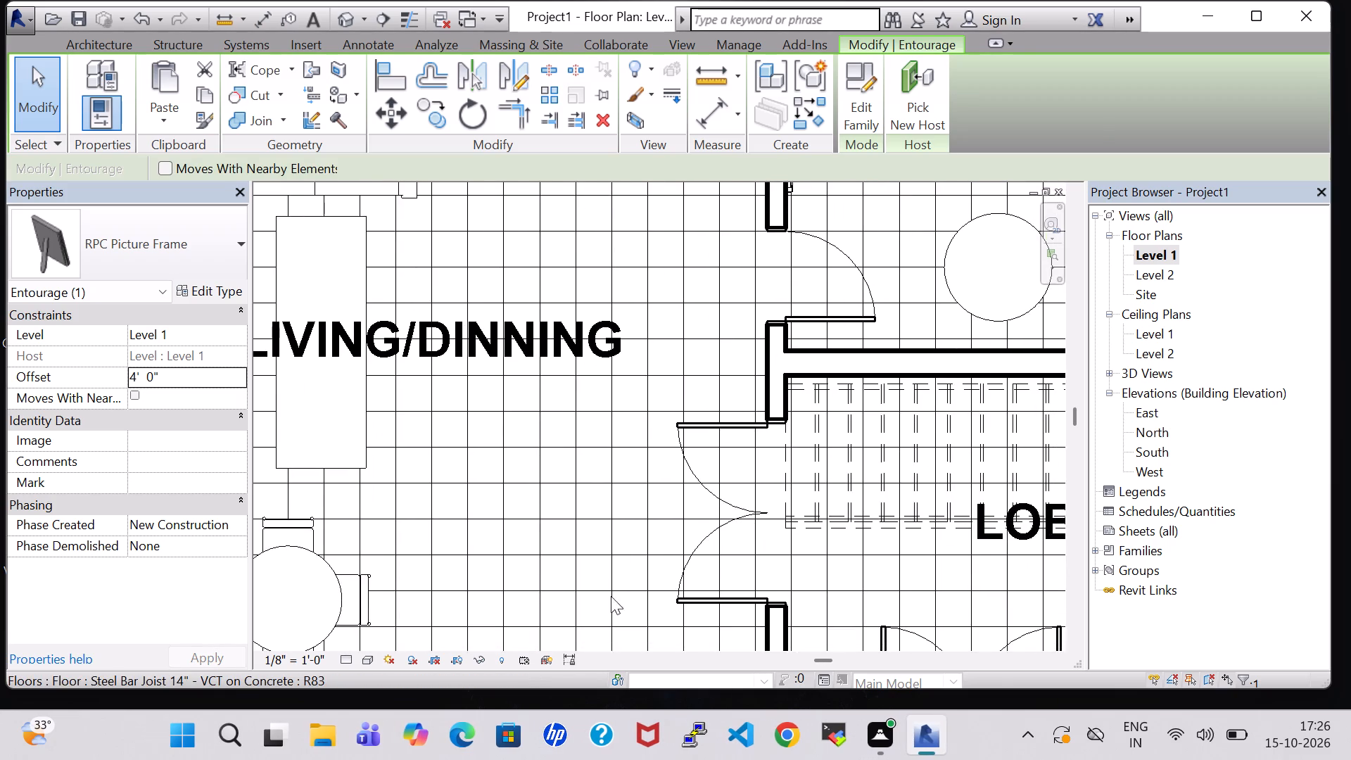
{"action": "middle_click_drag", "start_coordinate": [594, 564], "coordinate": [572, 227]}
{"action": "left_click", "coordinate": [566, 372]}
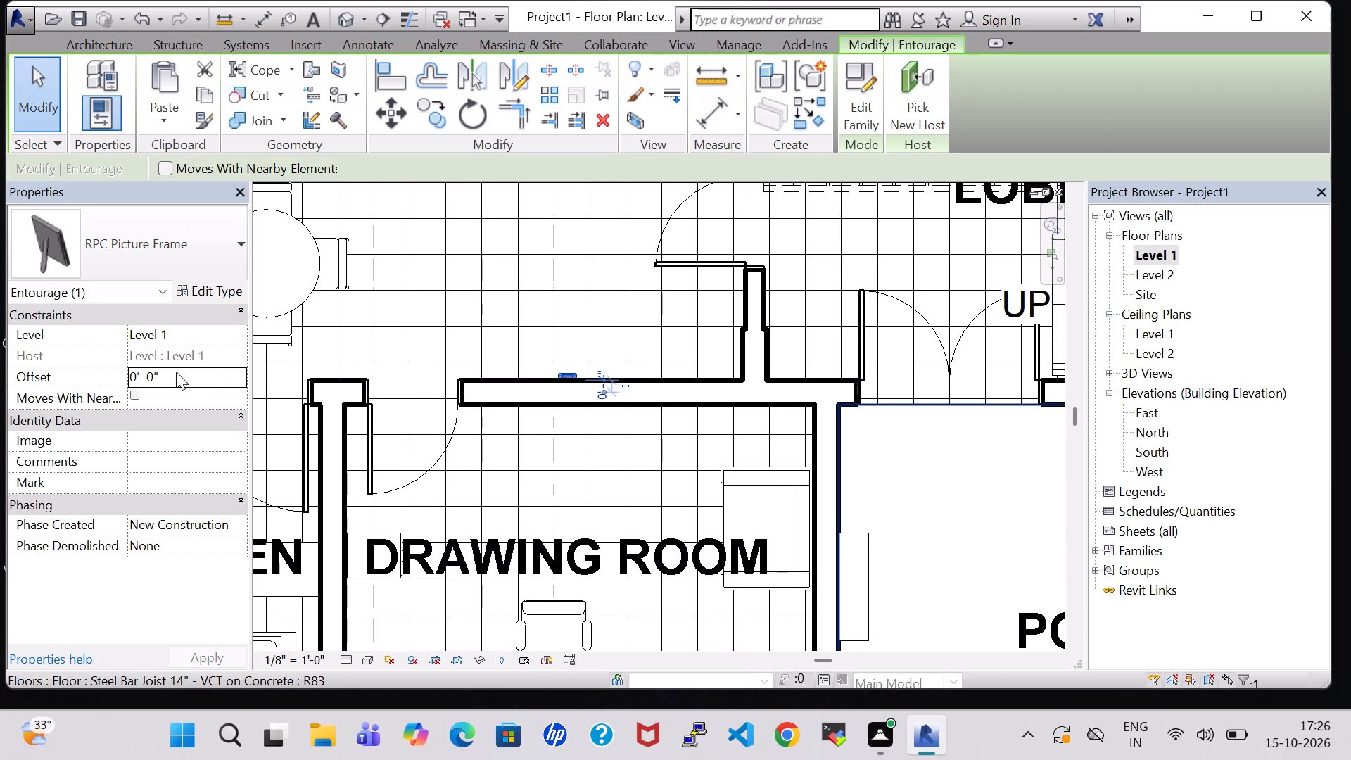
{"action": "left_click", "coordinate": [139, 376]}
{"action": "key", "text": "Left"}
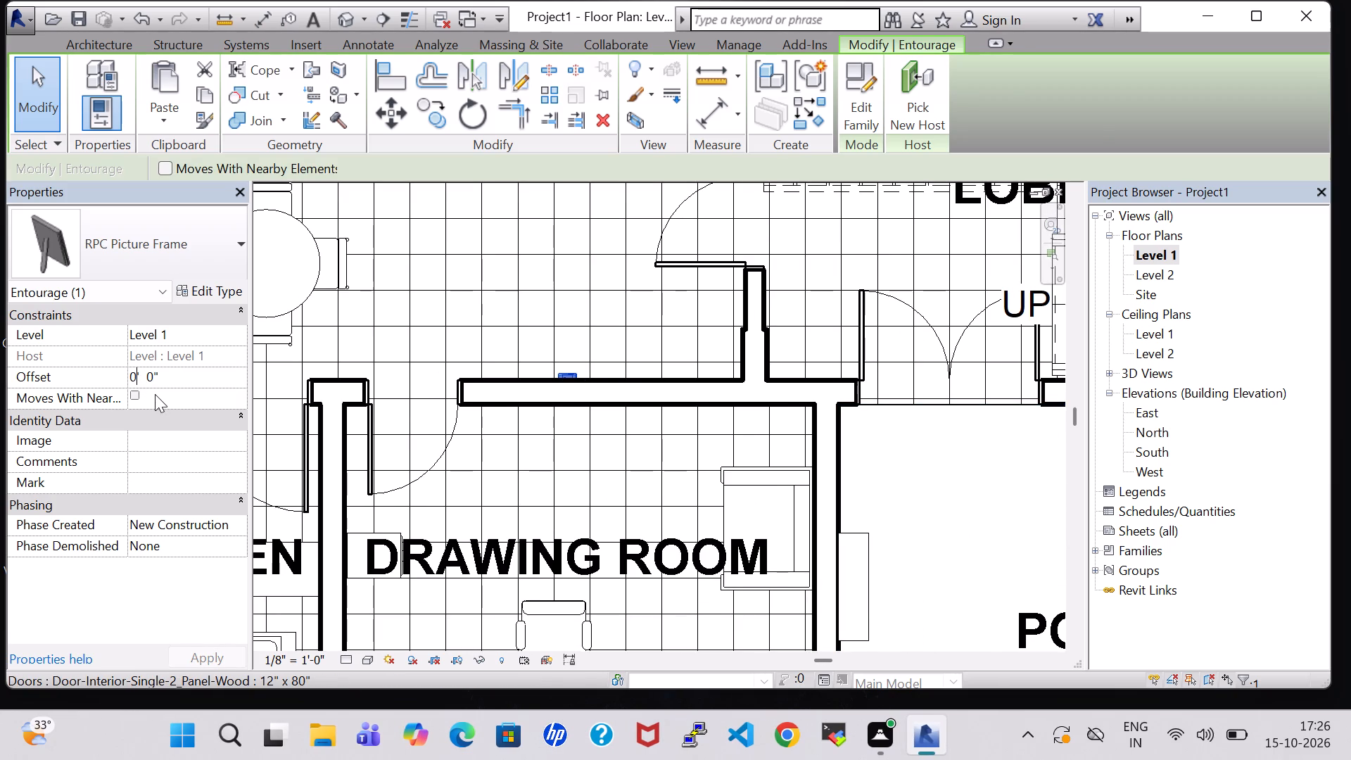
{"action": "key", "text": "BackSpace"}
{"action": "key", "text": "4"}
{"action": "key", "text": "Return"}
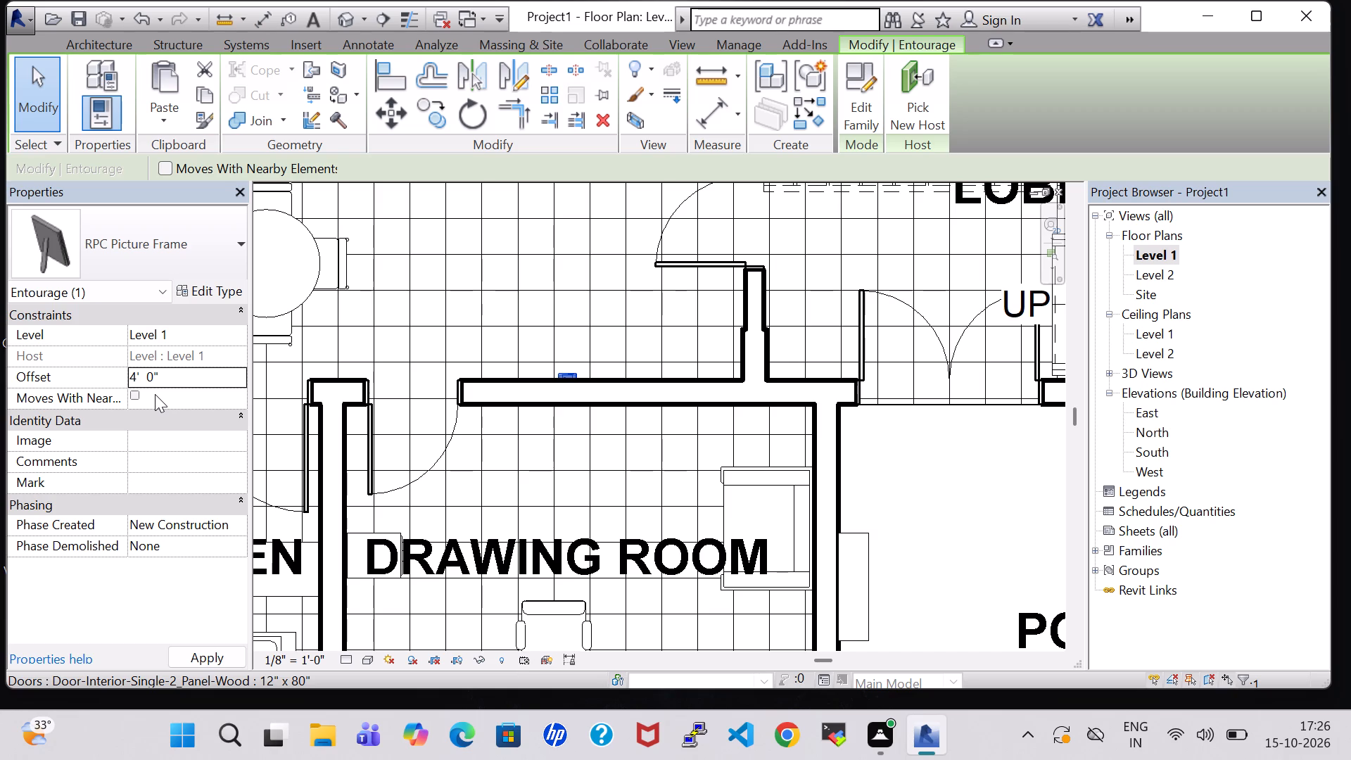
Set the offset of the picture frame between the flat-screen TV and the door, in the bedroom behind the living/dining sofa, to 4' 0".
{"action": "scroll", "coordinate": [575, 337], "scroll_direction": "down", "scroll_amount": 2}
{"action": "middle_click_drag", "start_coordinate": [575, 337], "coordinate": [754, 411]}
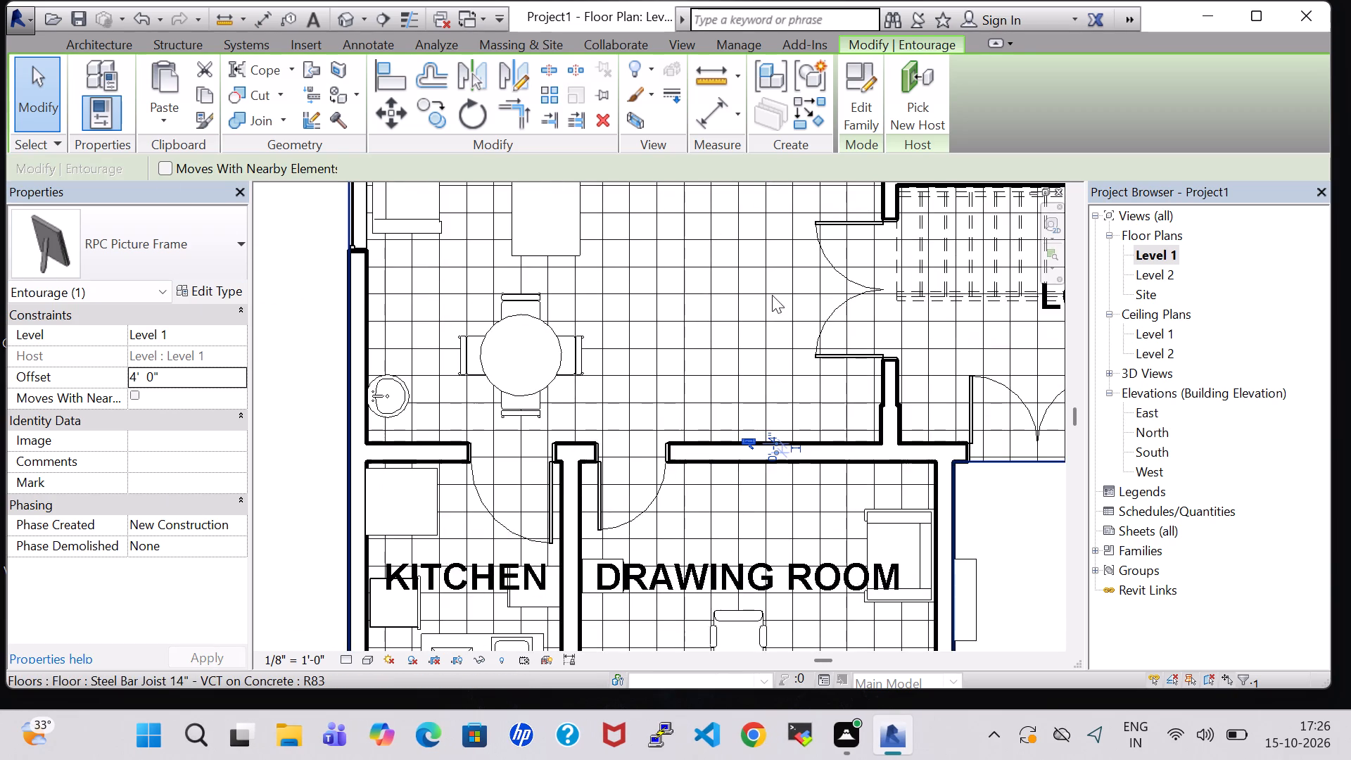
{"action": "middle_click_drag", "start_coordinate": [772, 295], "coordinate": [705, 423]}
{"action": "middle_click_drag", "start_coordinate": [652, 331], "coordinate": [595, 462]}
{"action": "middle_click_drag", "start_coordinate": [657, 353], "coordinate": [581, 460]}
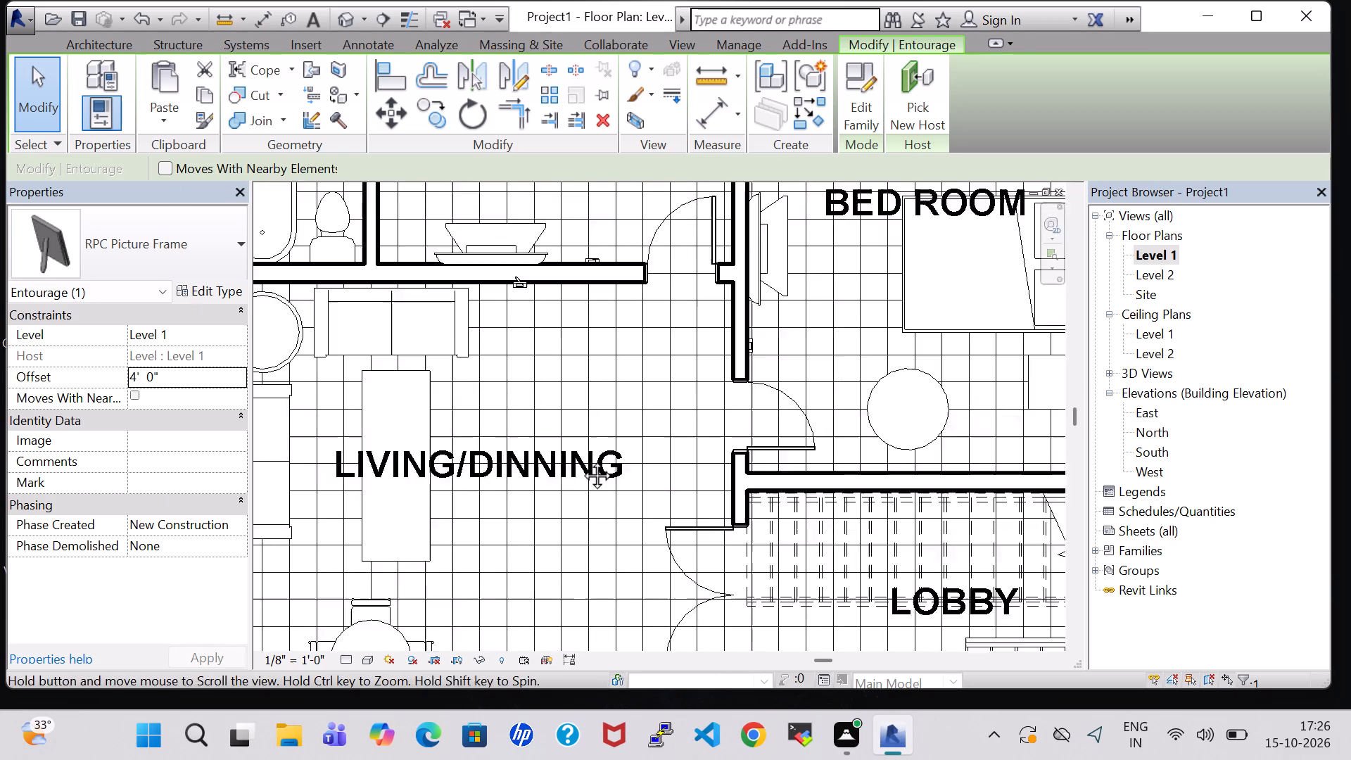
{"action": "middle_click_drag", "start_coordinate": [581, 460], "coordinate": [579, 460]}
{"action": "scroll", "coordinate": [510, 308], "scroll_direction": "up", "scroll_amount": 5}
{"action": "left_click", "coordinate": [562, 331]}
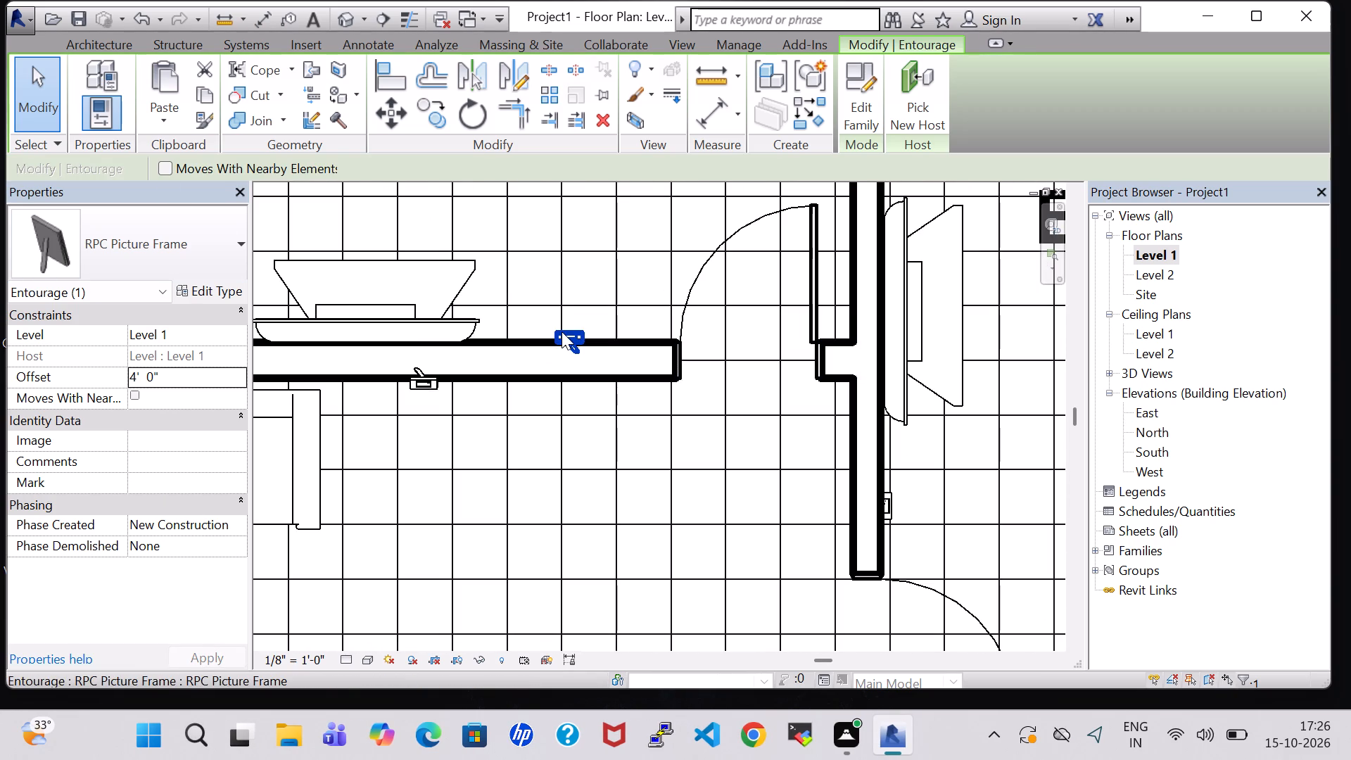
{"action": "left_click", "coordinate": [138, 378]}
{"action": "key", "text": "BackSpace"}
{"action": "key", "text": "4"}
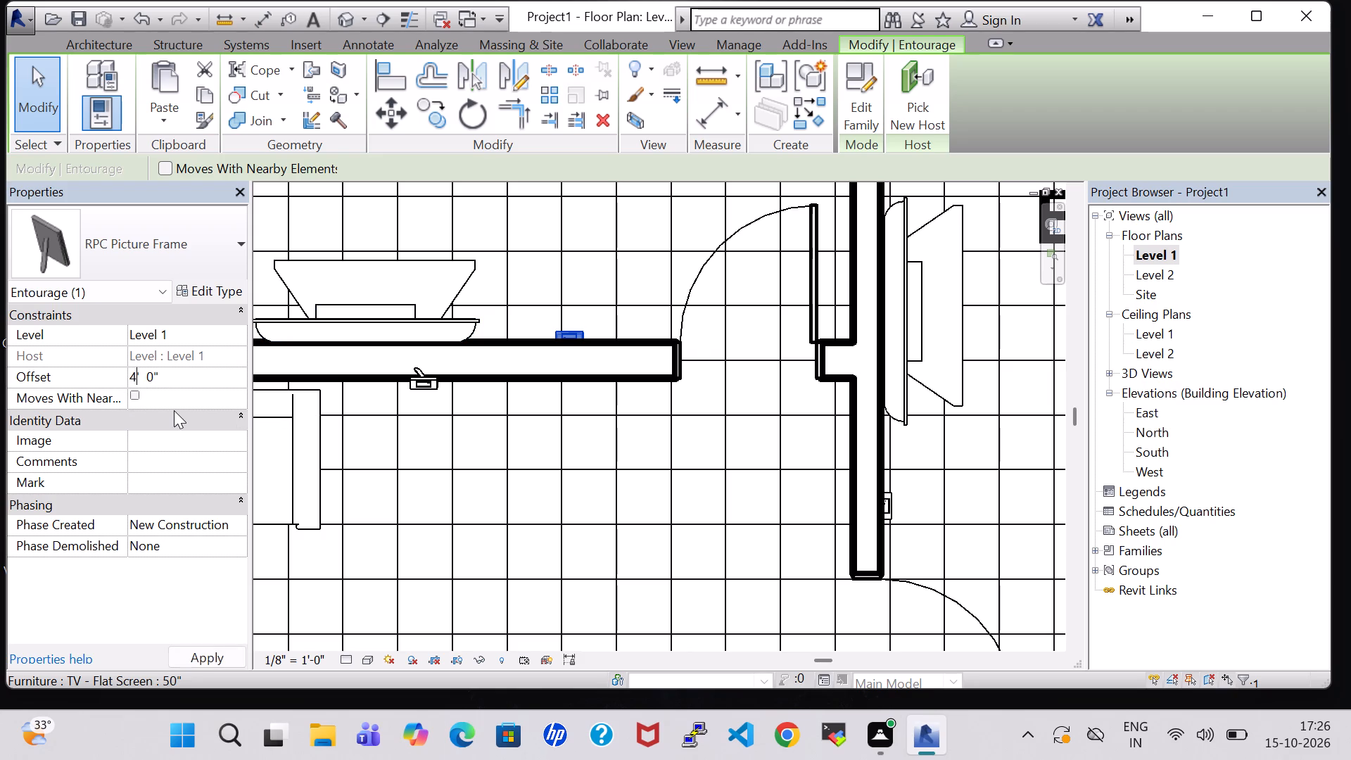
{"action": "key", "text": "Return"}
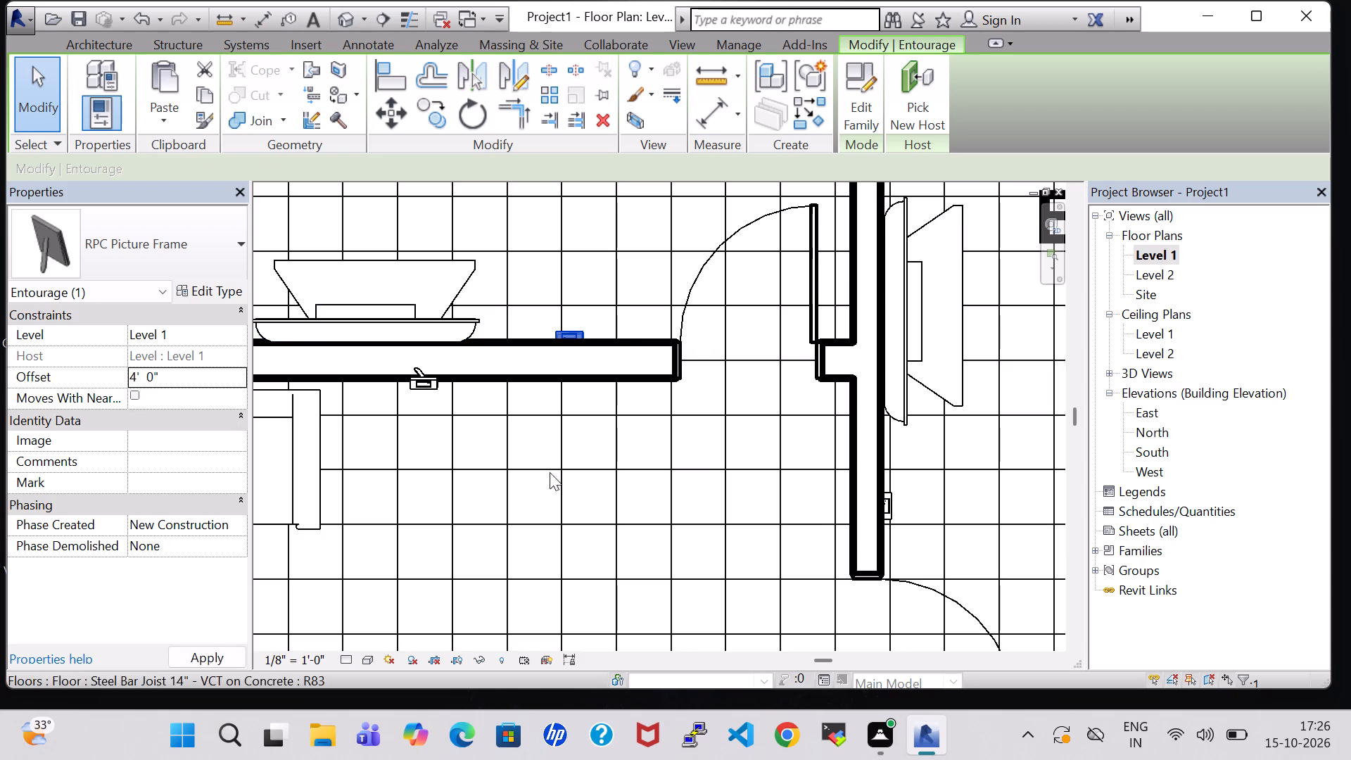
Set the offset of the picture frame between the TV and the door, in the bedroom next to the lobby, to 4' 0".
{"action": "scroll", "coordinate": [607, 483], "scroll_direction": "down", "scroll_amount": 2}
{"action": "scroll", "coordinate": [813, 502], "scroll_direction": "up", "scroll_amount": 6}
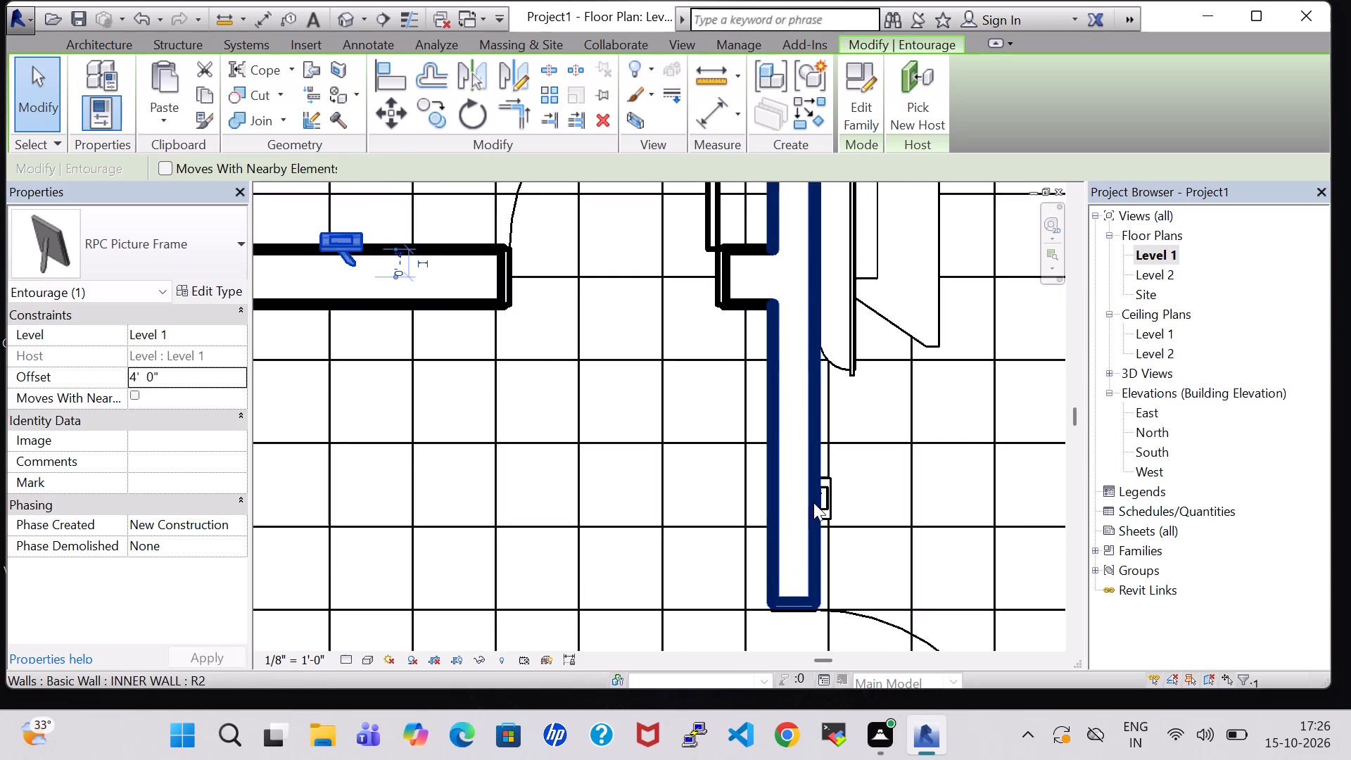
{"action": "left_click", "coordinate": [829, 491]}
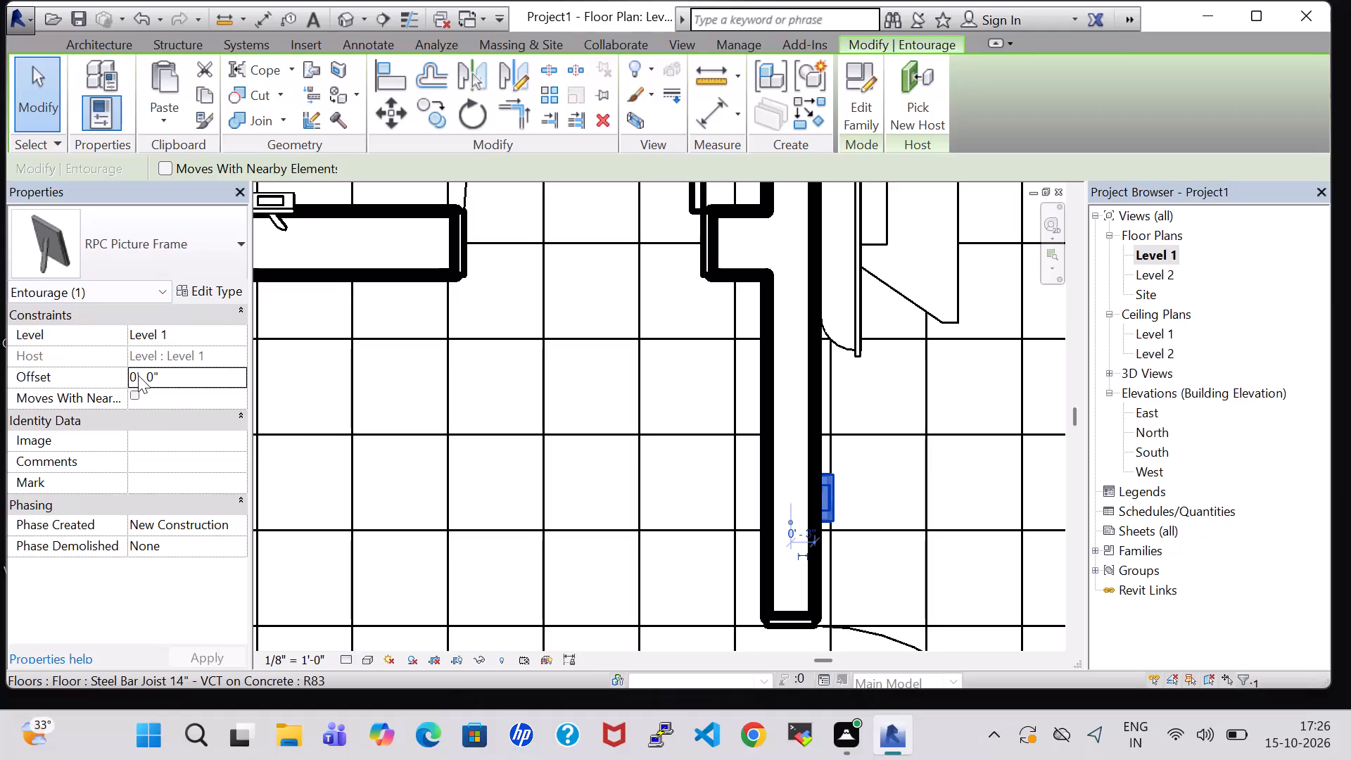
{"action": "left_click", "coordinate": [138, 375]}
{"action": "key", "text": "BackSpace"}
{"action": "key", "text": "4"}
{"action": "key", "text": "Return"}
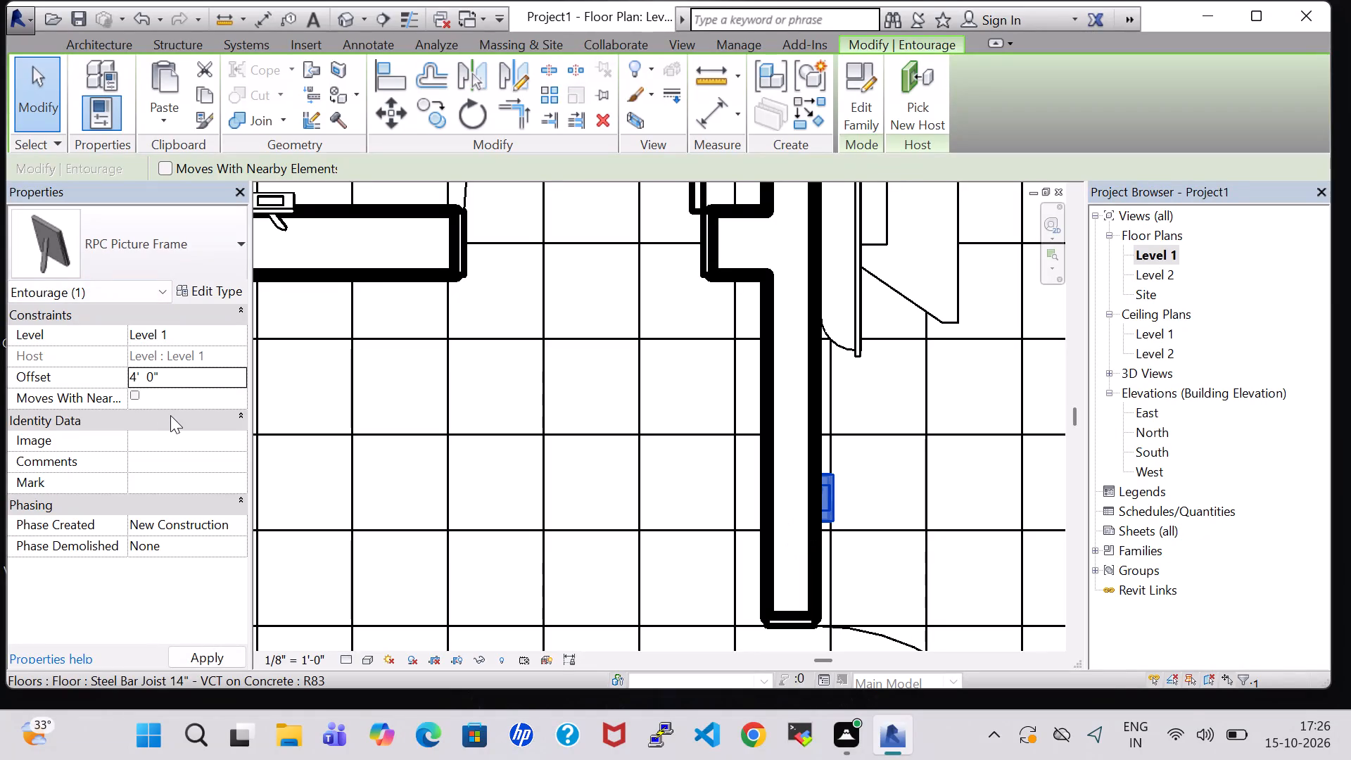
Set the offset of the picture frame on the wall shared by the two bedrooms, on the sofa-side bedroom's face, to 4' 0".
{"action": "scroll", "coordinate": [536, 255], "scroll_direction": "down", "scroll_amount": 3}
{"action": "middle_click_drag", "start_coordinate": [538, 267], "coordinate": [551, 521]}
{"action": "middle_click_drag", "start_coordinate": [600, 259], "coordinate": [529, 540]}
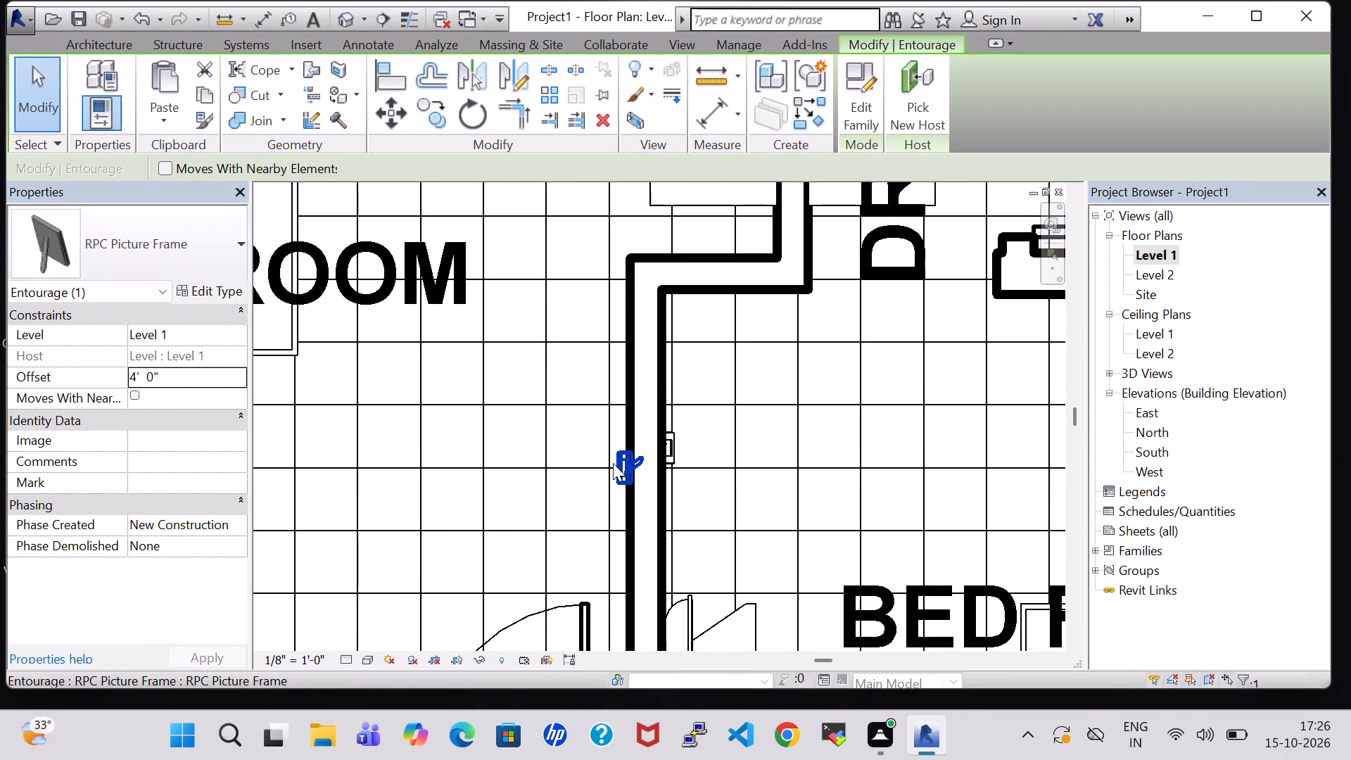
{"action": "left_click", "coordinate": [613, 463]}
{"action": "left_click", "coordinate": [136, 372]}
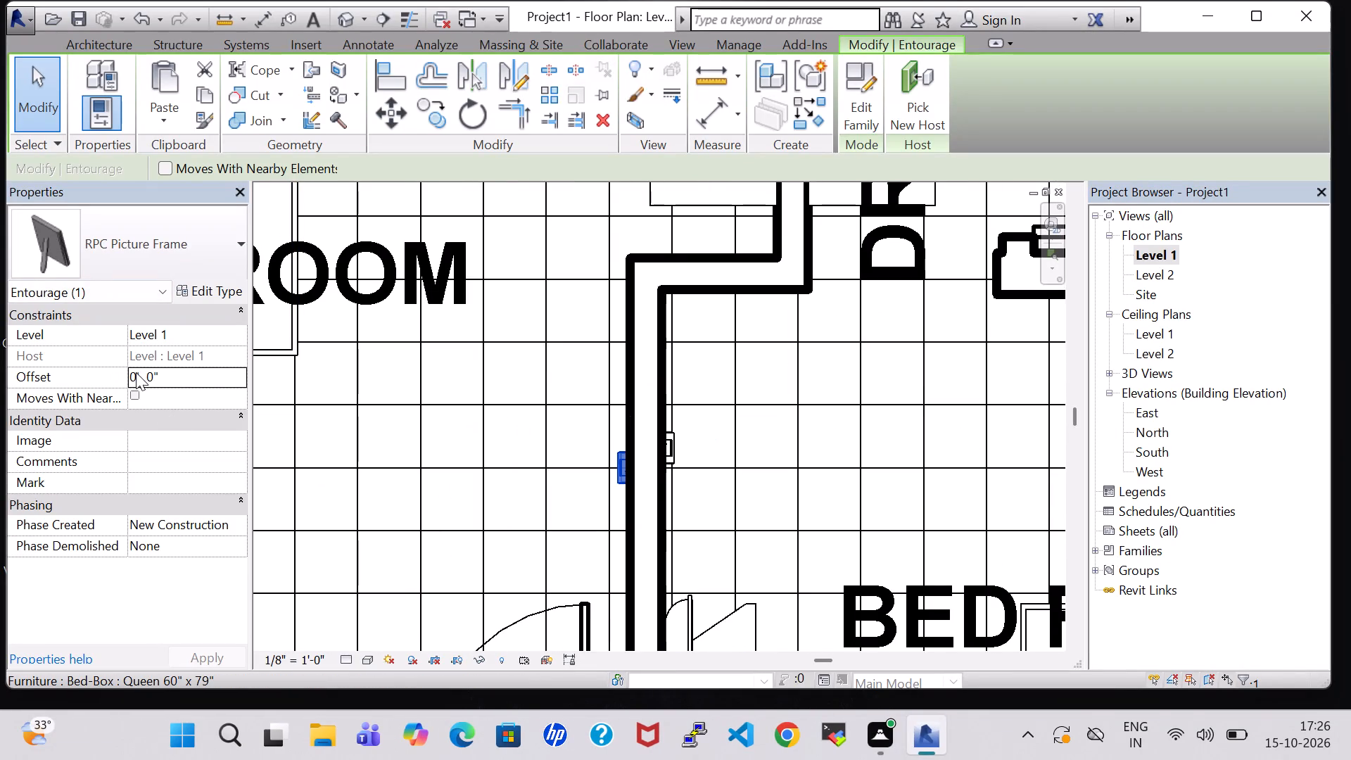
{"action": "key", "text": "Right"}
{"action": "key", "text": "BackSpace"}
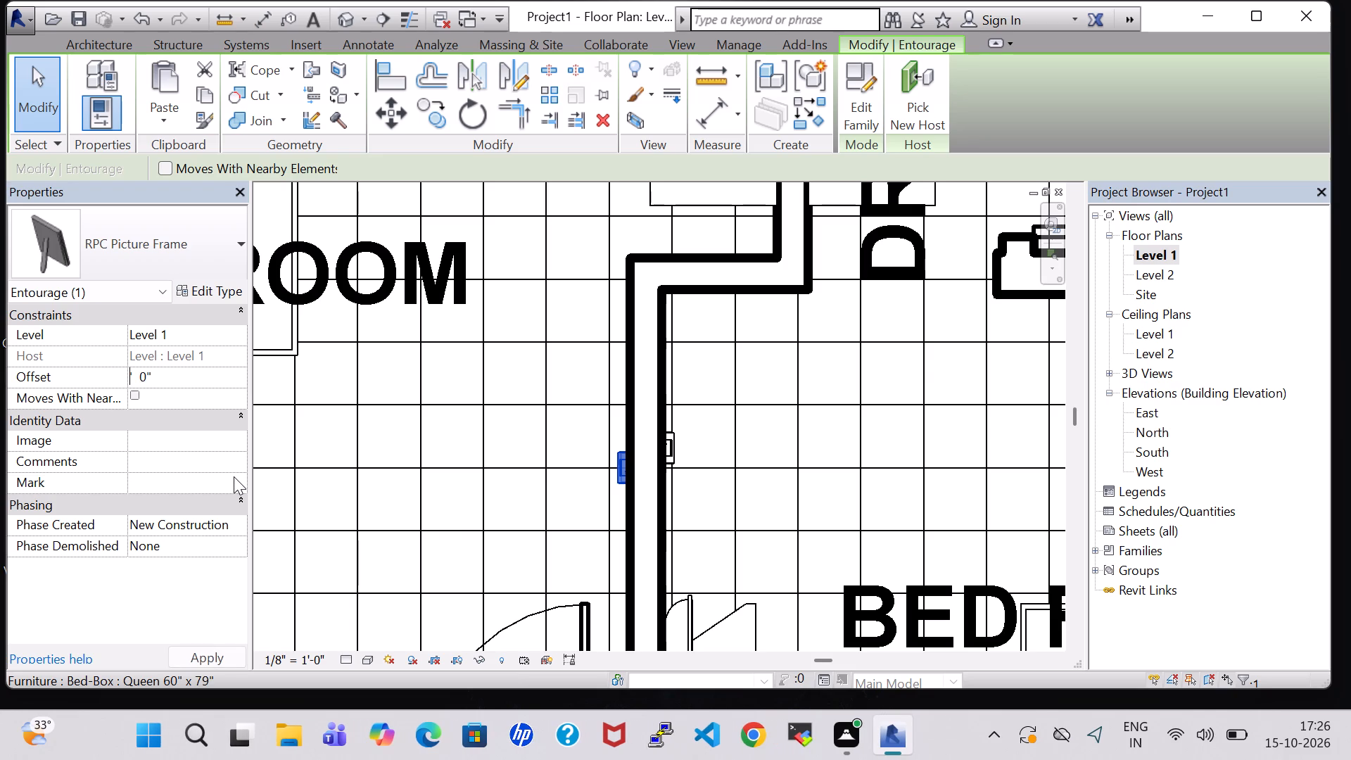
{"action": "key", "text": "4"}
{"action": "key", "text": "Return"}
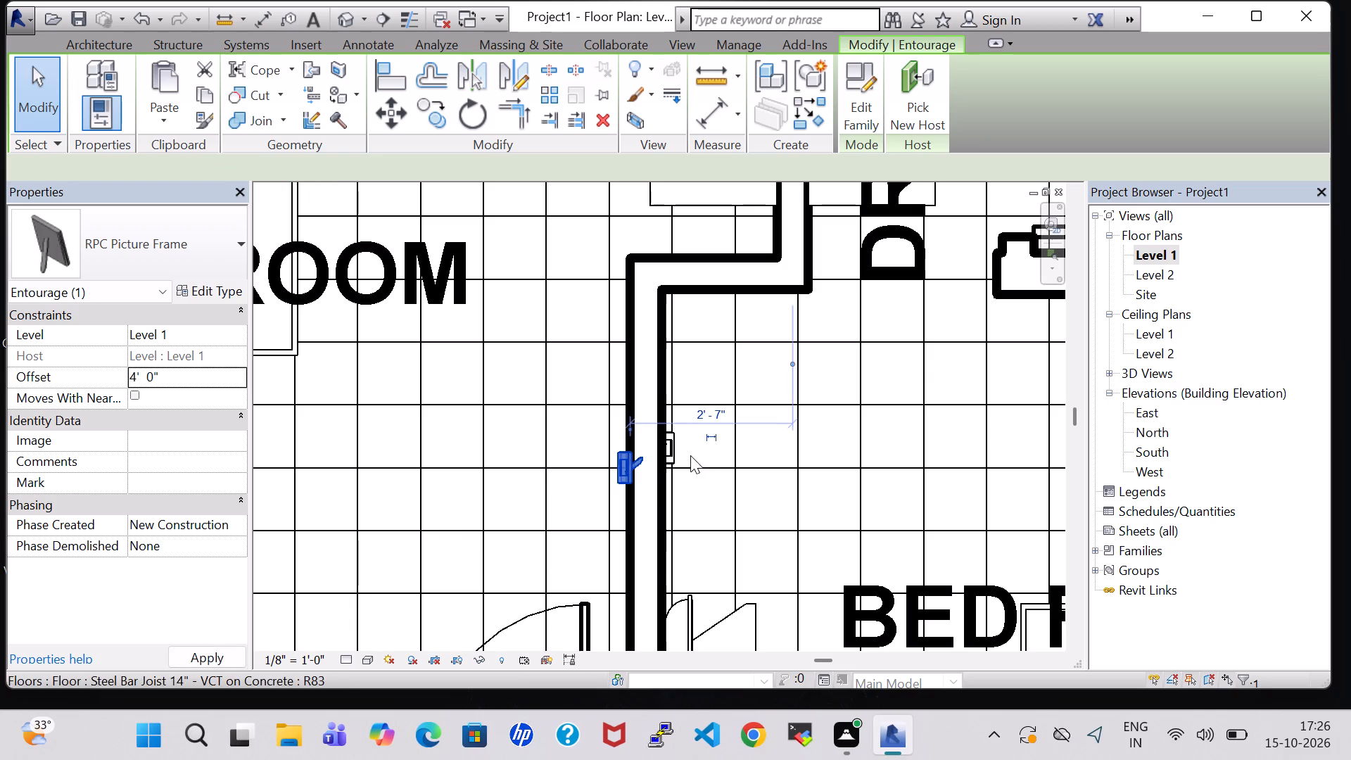
Set the offset of the picture frame on the shared bedroom wall, on the lobby-side bedroom's face, to 4' 0".
{"action": "left_click", "coordinate": [676, 444]}
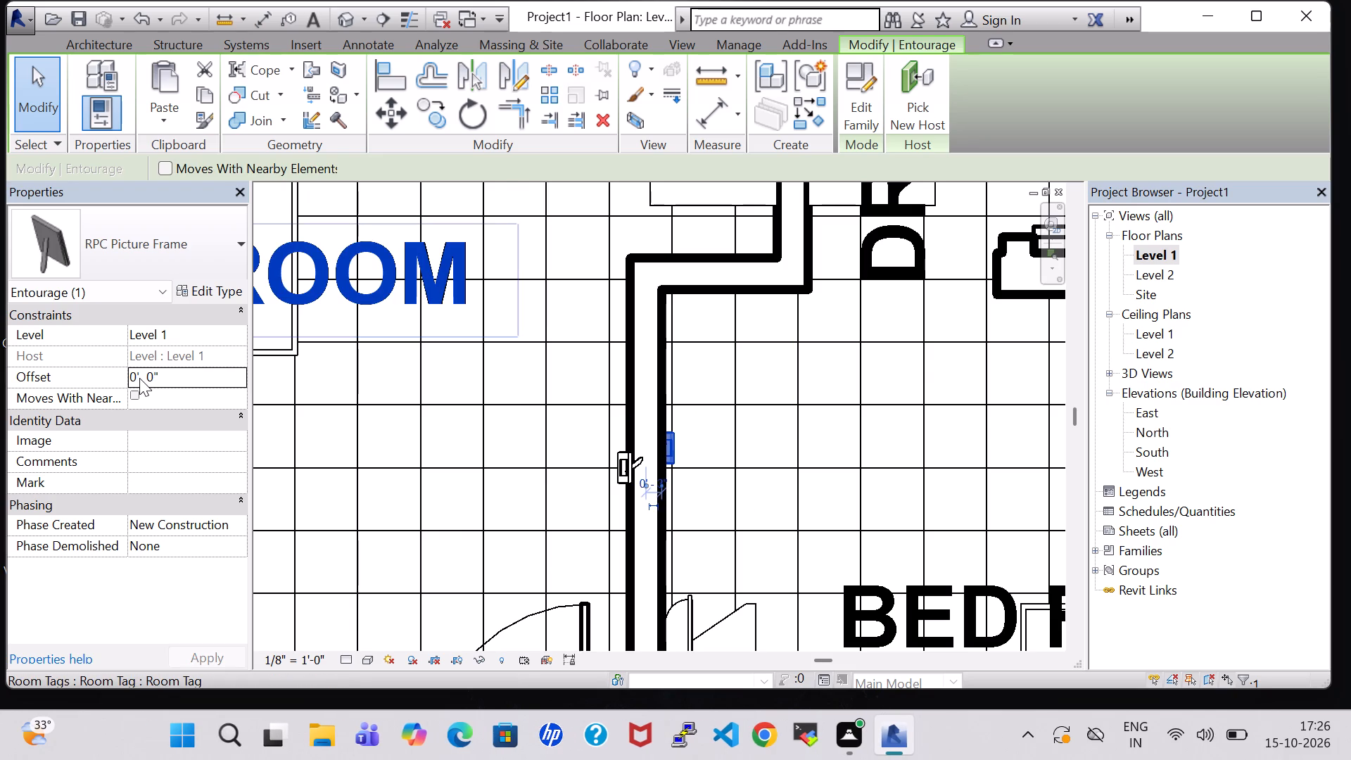
{"action": "left_click", "coordinate": [139, 378]}
{"action": "key", "text": "Left"}
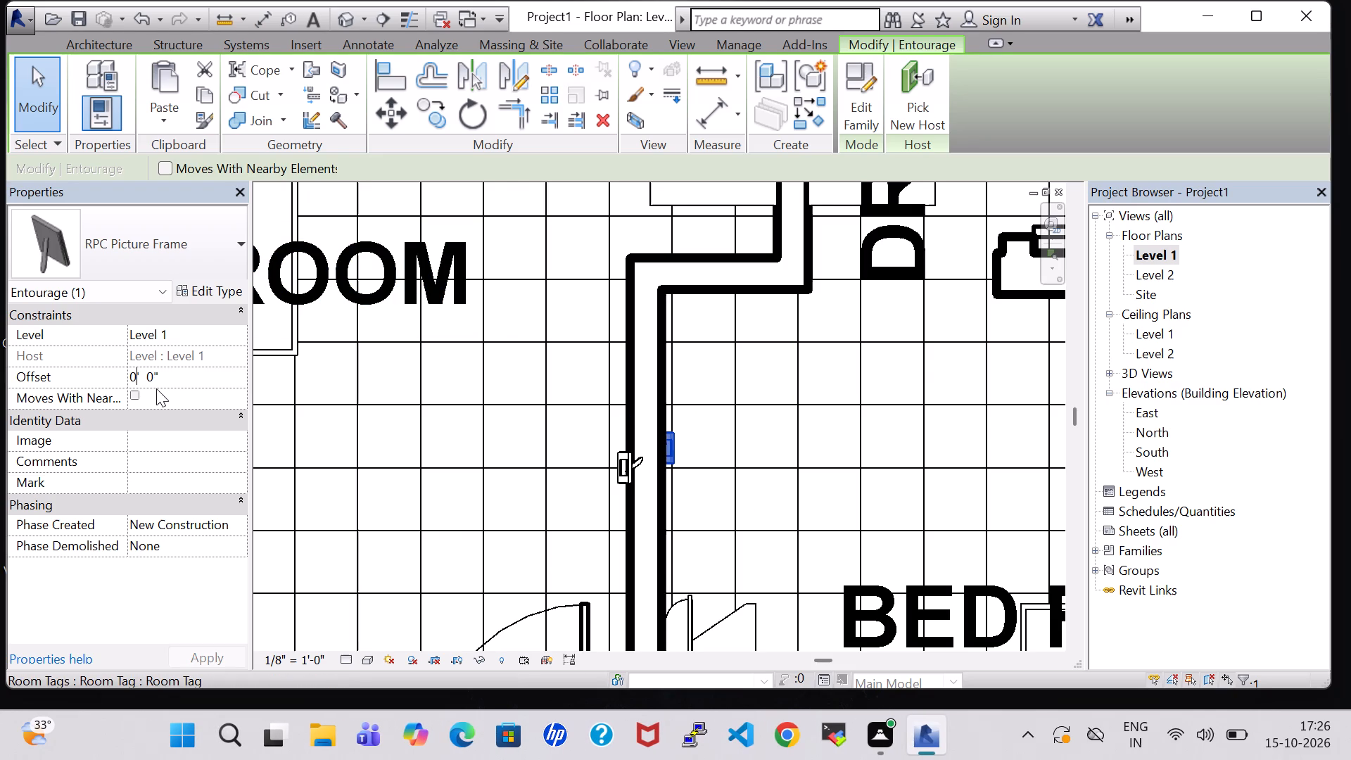
{"action": "key", "text": "BackSpace"}
{"action": "key", "text": "4"}
{"action": "key", "text": "Return"}
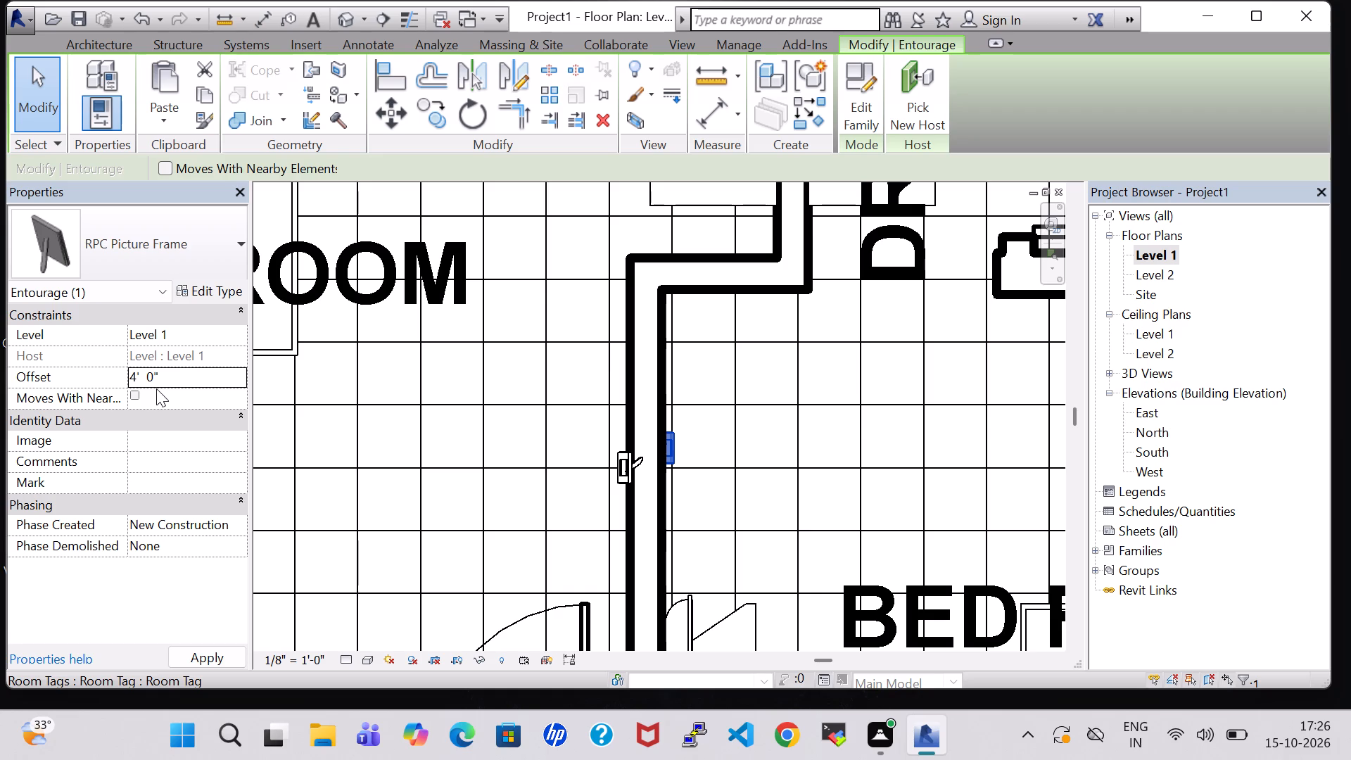
Open the 3D view and set the offset of the picture frame between the bedroom door and the wall-mounted TV to 6' 0".
{"action": "scroll", "coordinate": [561, 410], "scroll_direction": "down", "scroll_amount": 2}
{"action": "left_click", "coordinate": [344, 20]}
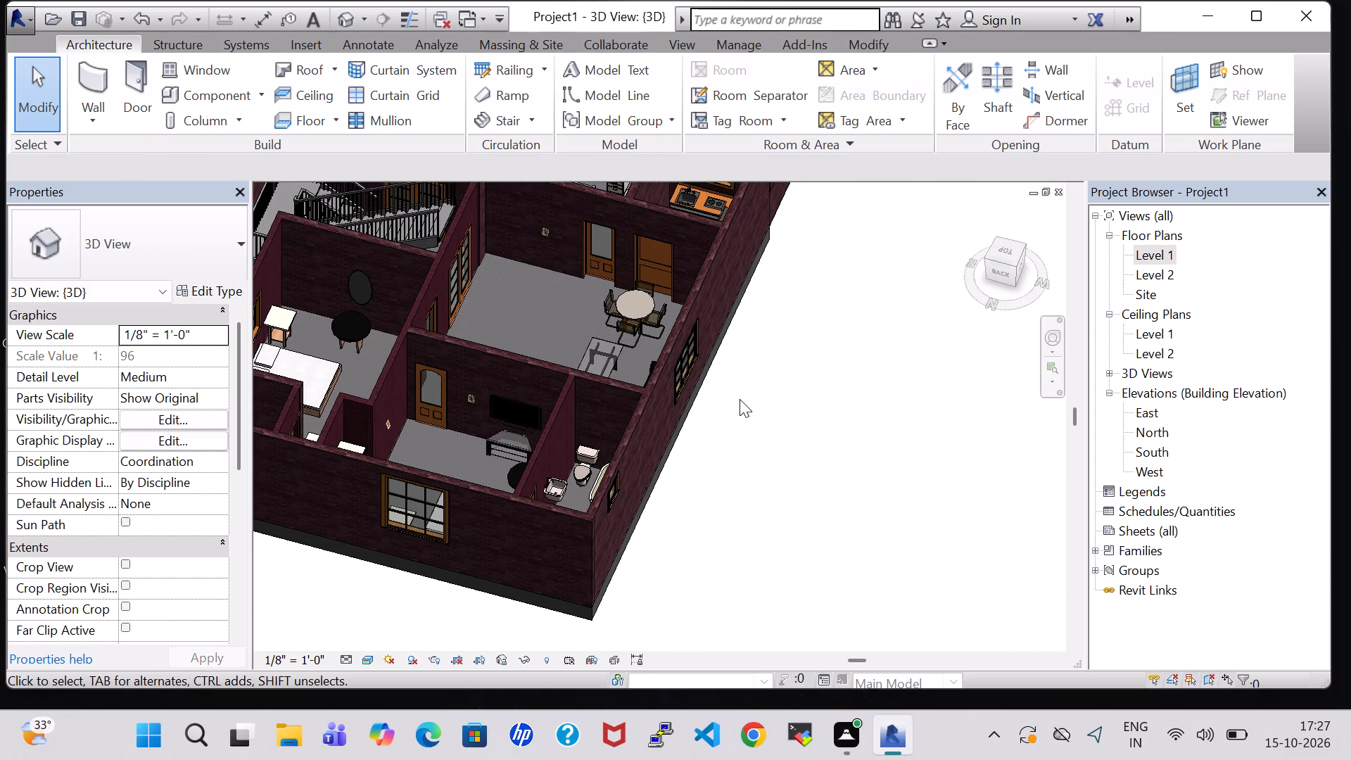
{"action": "scroll", "coordinate": [740, 399], "scroll_direction": "up", "scroll_amount": 4}
{"action": "middle_click_drag", "start_coordinate": [737, 399], "coordinate": [908, 386]}
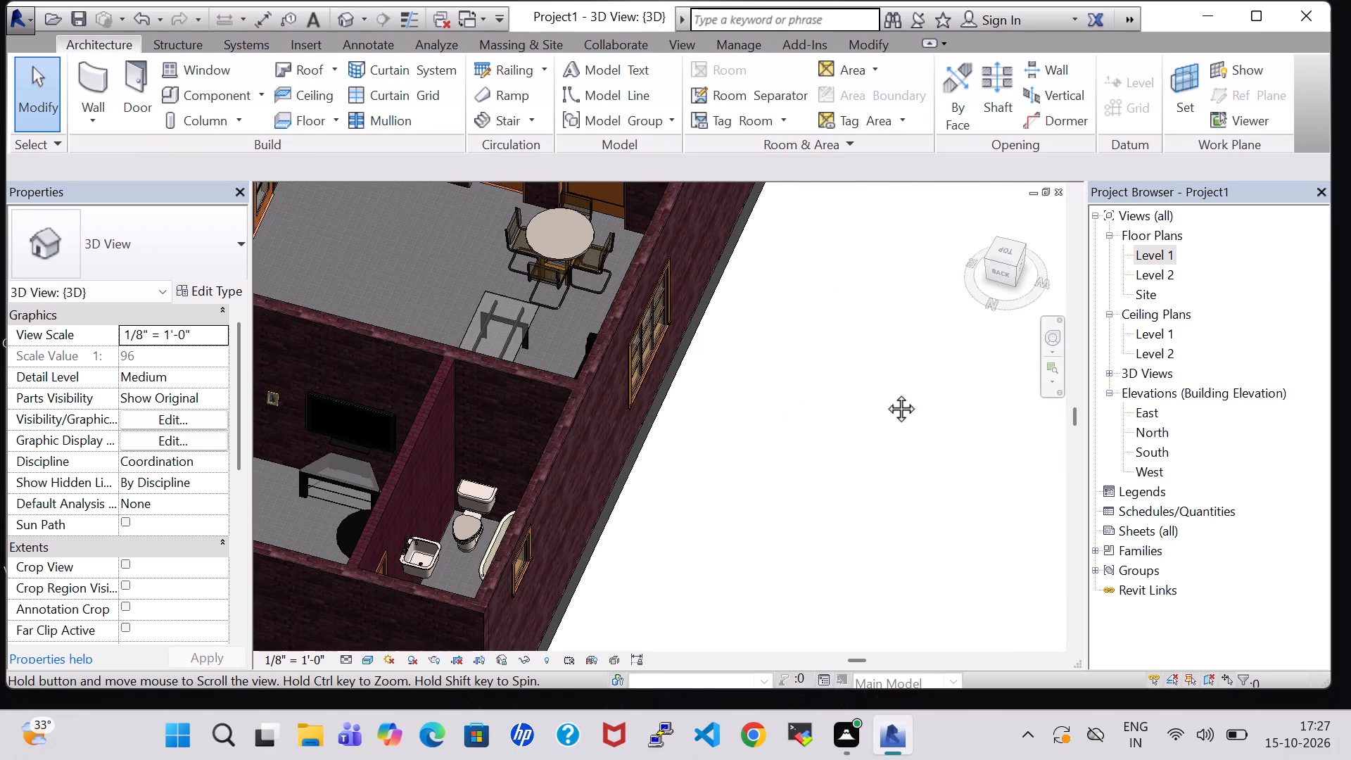
{"action": "middle_click_drag", "start_coordinate": [780, 471], "coordinate": [818, 465], "text": "shift"}
{"action": "scroll", "coordinate": [818, 462], "scroll_direction": "up", "scroll_amount": 4}
{"action": "middle_click_drag", "start_coordinate": [873, 469], "coordinate": [854, 297]}
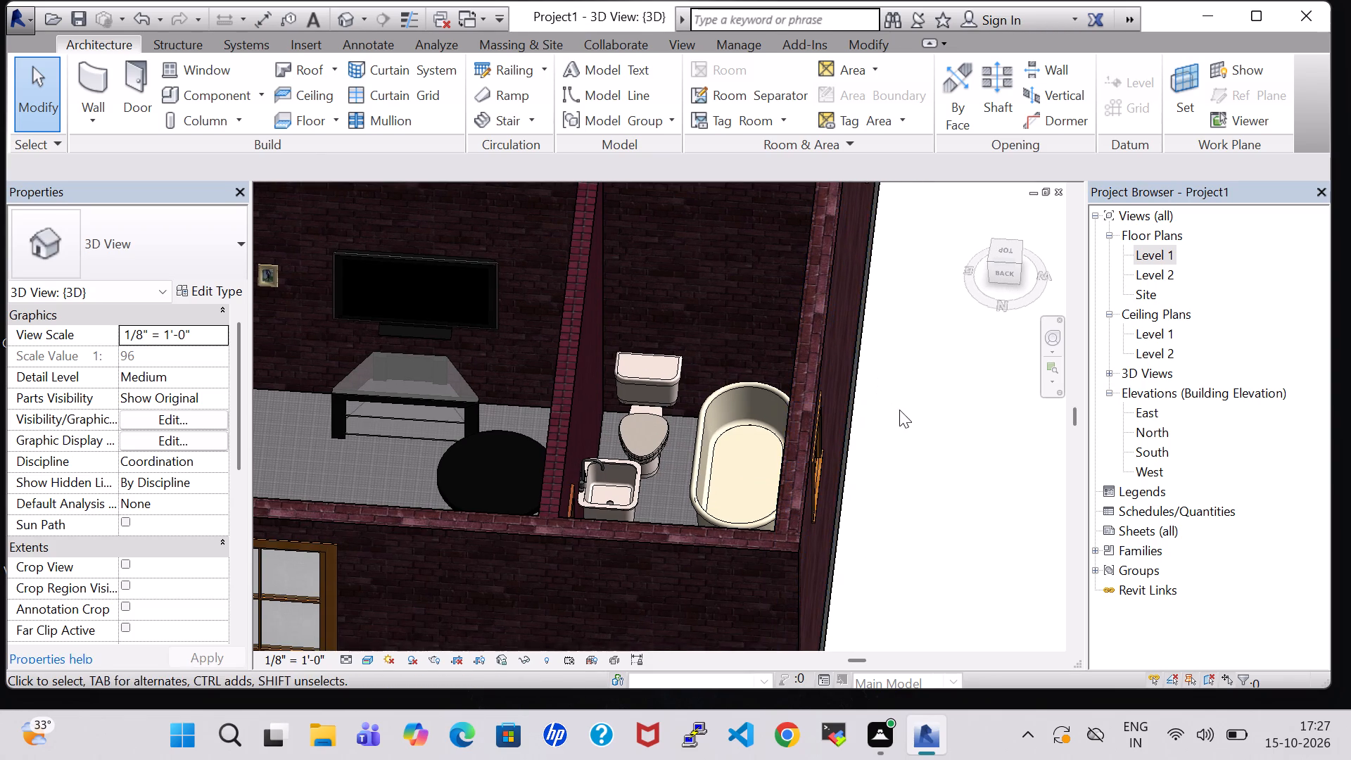
{"action": "middle_click_drag", "start_coordinate": [910, 430], "coordinate": [1015, 445]}
{"action": "middle_click_drag", "start_coordinate": [380, 423], "coordinate": [450, 450]}
{"action": "scroll", "coordinate": [419, 439], "scroll_direction": "up", "scroll_amount": 3}
{"action": "middle_click_drag", "start_coordinate": [419, 439], "coordinate": [420, 487]}
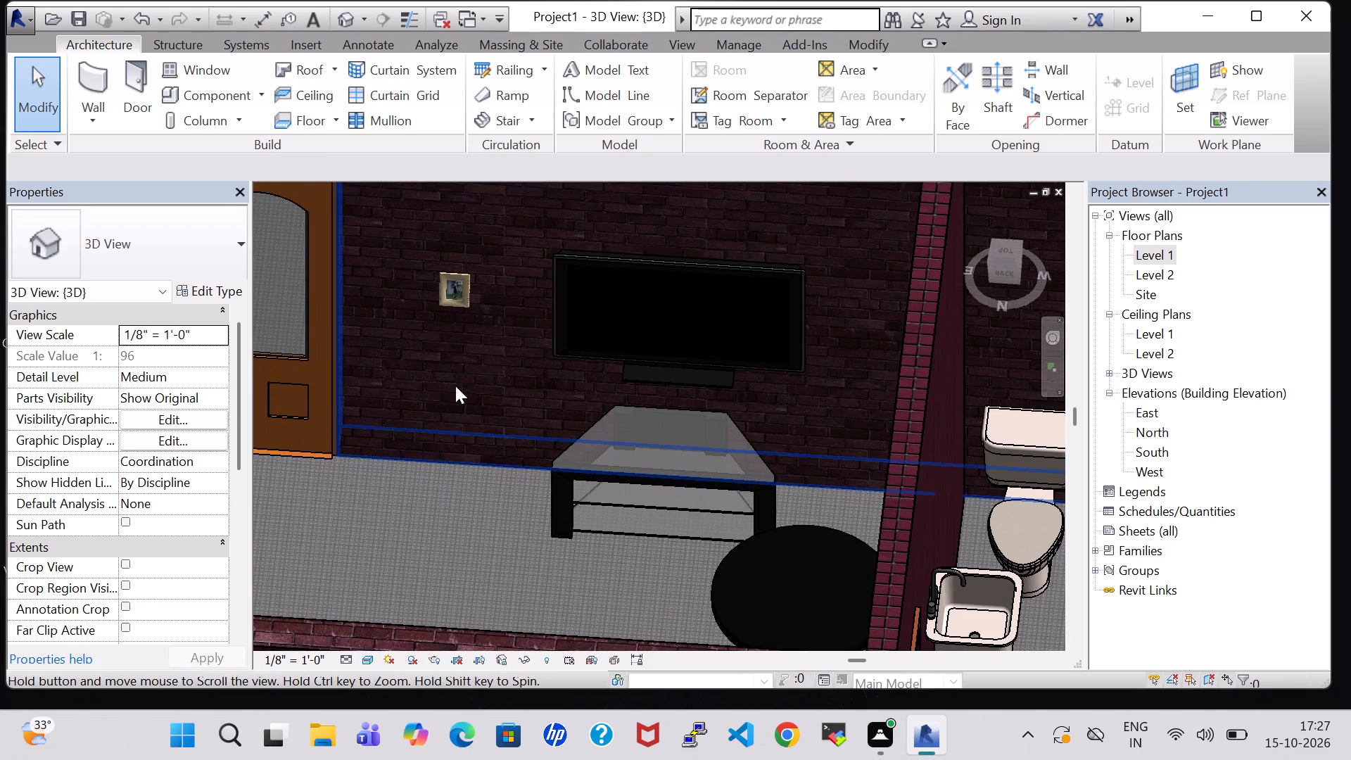
{"action": "left_click", "coordinate": [461, 298]}
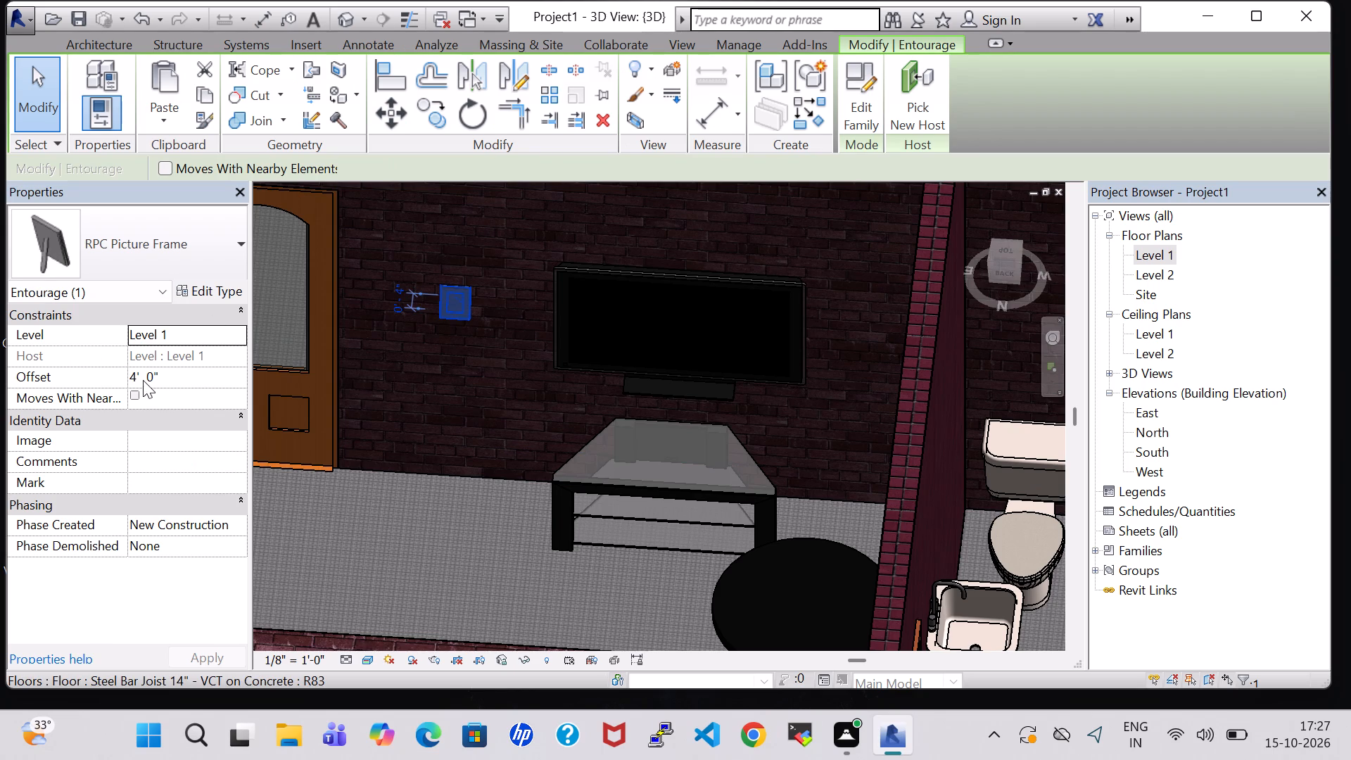
{"action": "left_click", "coordinate": [139, 373]}
{"action": "key", "text": "Left"}
{"action": "key", "text": "BackSpace"}
{"action": "key", "text": "6"}
{"action": "key", "text": "Return"}
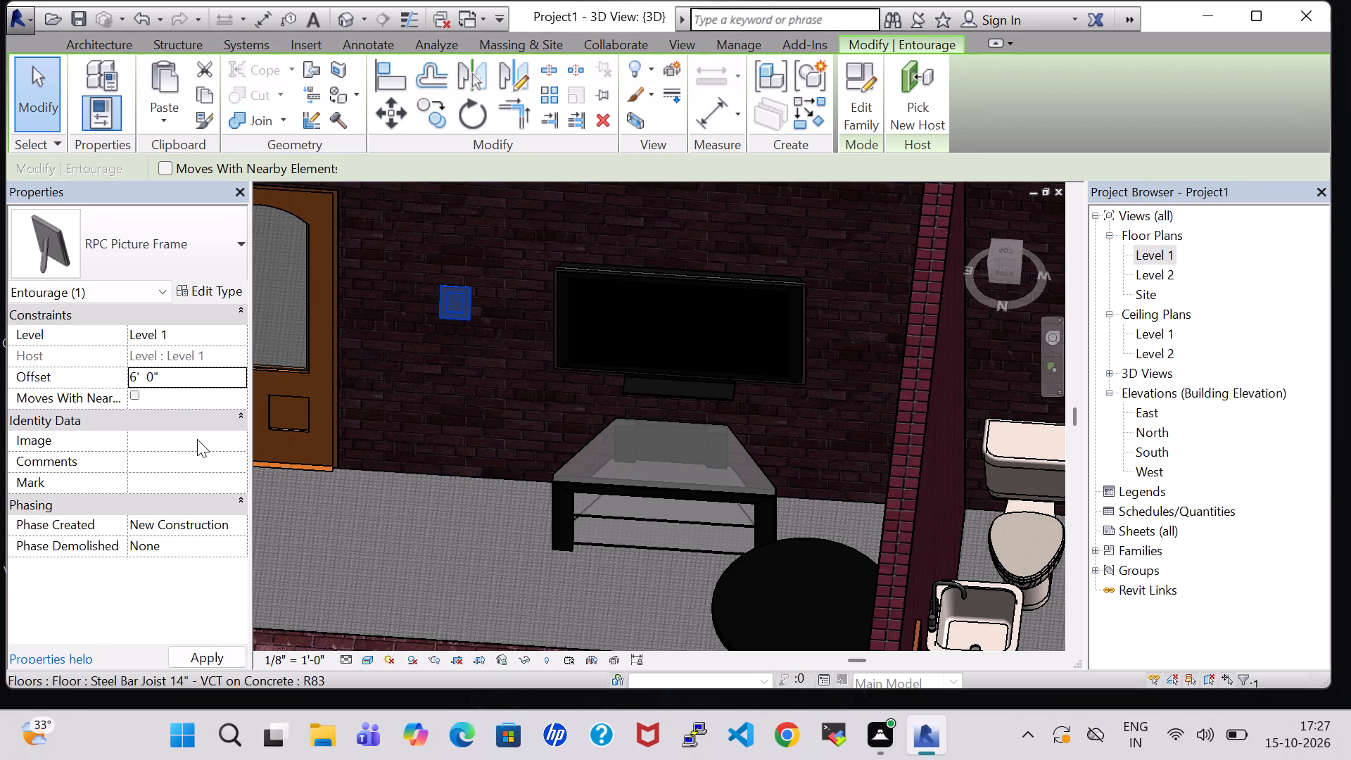
Set the offset of the picture frame on the same bedroom's side wall, shared with the other bedroom, to 6' 0".
{"action": "middle_click_drag", "start_coordinate": [369, 396], "coordinate": [380, 400]}
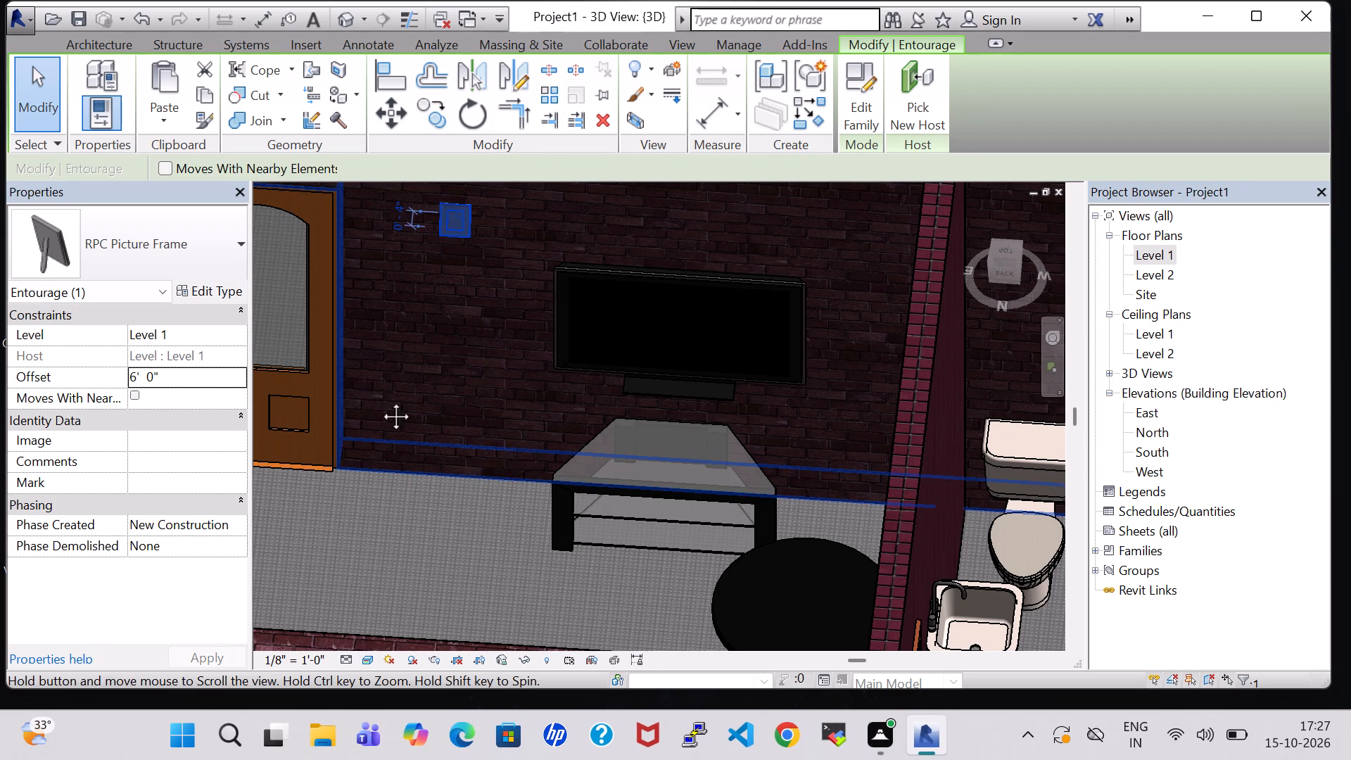
{"action": "middle_click_drag", "start_coordinate": [380, 400], "coordinate": [416, 488]}
{"action": "scroll", "coordinate": [417, 488], "scroll_direction": "down", "scroll_amount": 3}
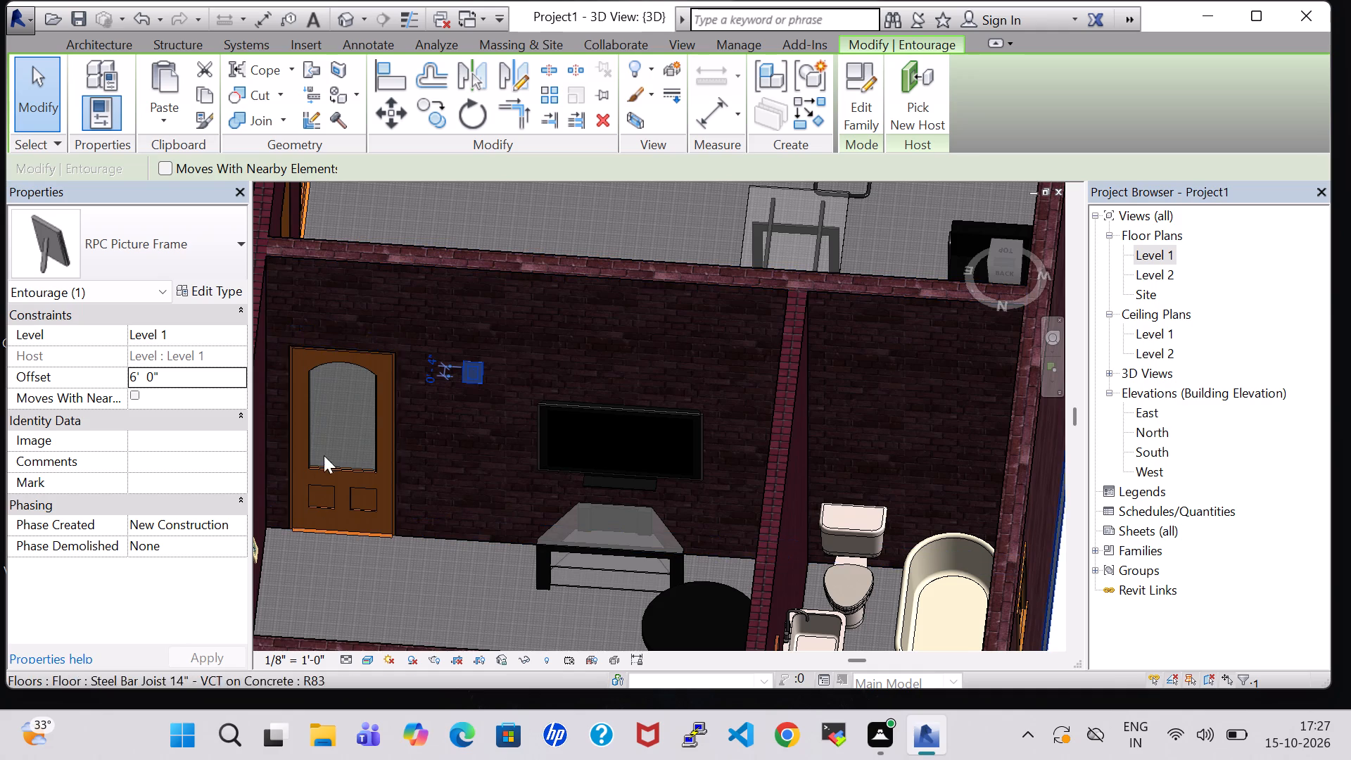
{"action": "middle_click_drag", "start_coordinate": [377, 571], "coordinate": [545, 564]}
{"action": "left_click", "coordinate": [417, 534]}
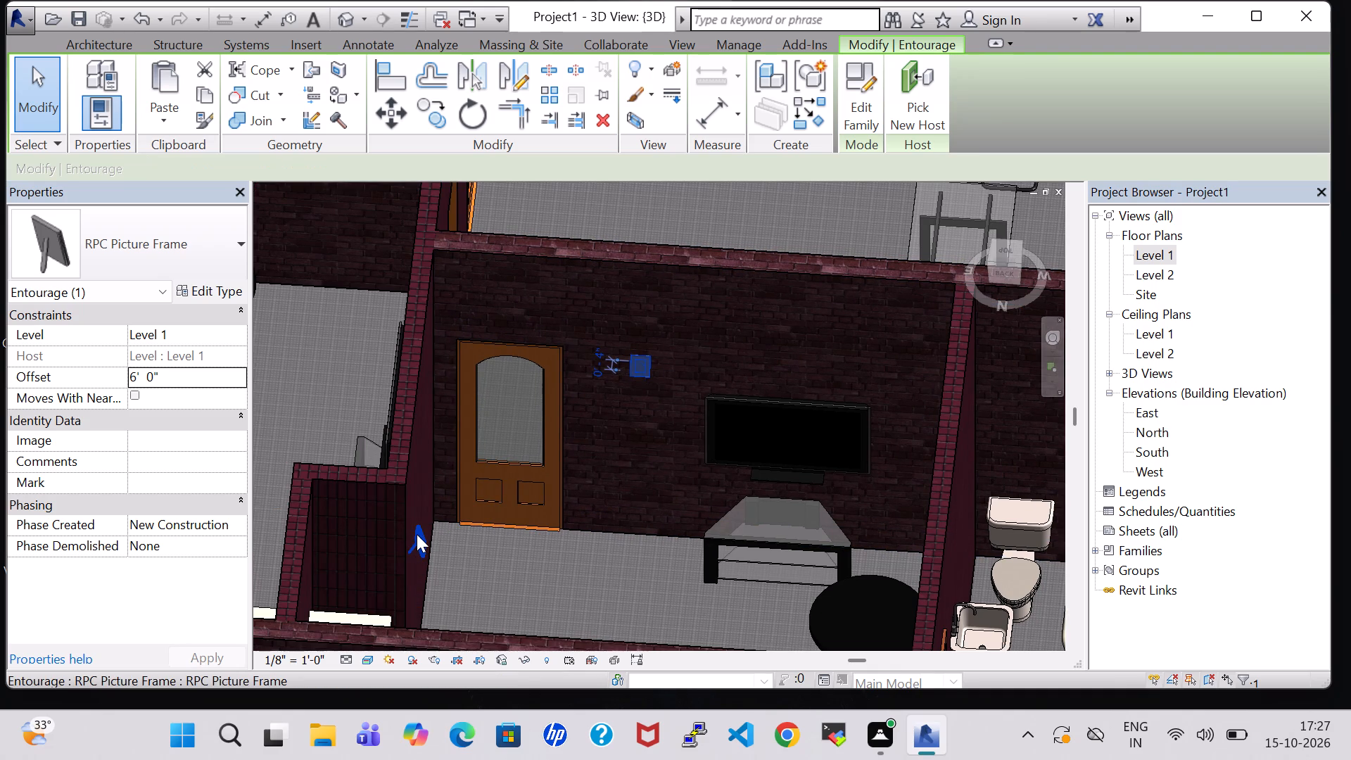
{"action": "left_click", "coordinate": [135, 376]}
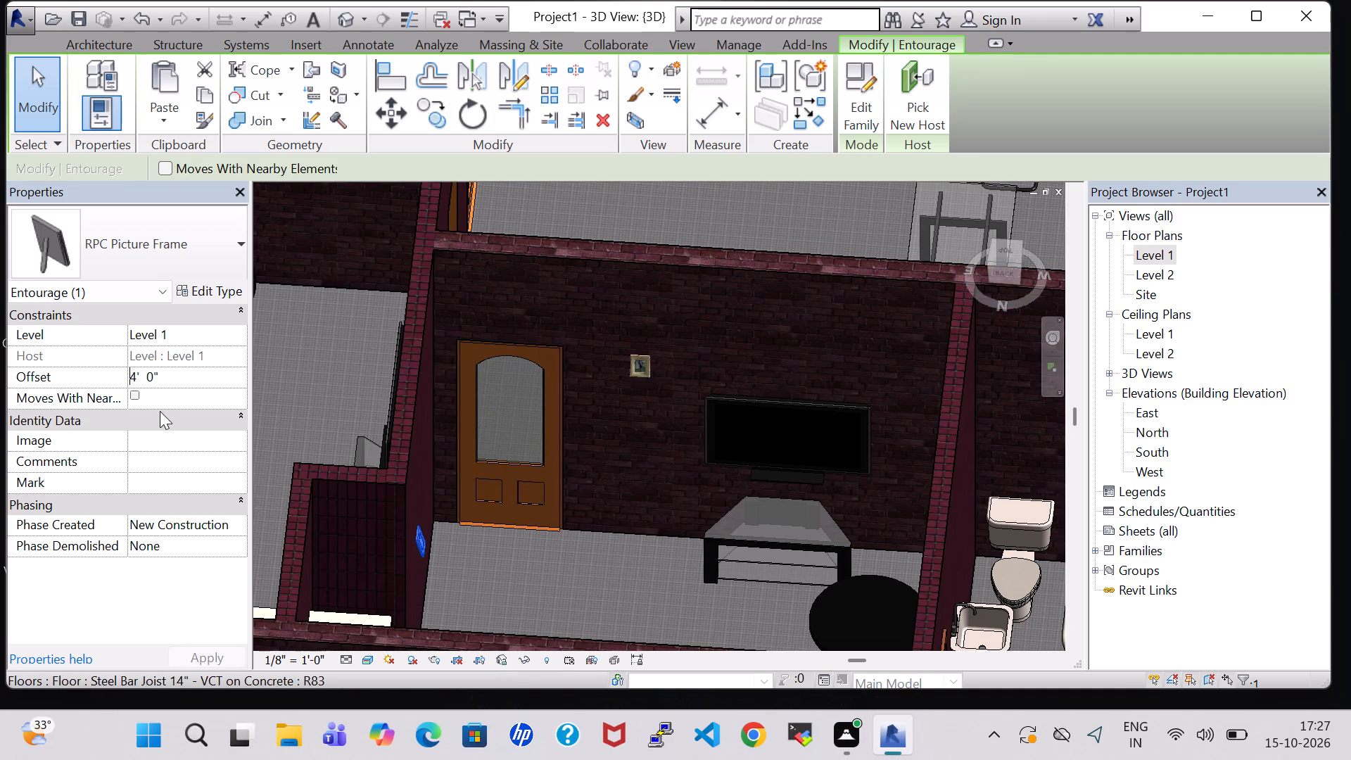
{"action": "key", "text": "Right"}
{"action": "key", "text": "BackSpace"}
{"action": "key", "text": "6"}
{"action": "key", "text": "Return"}
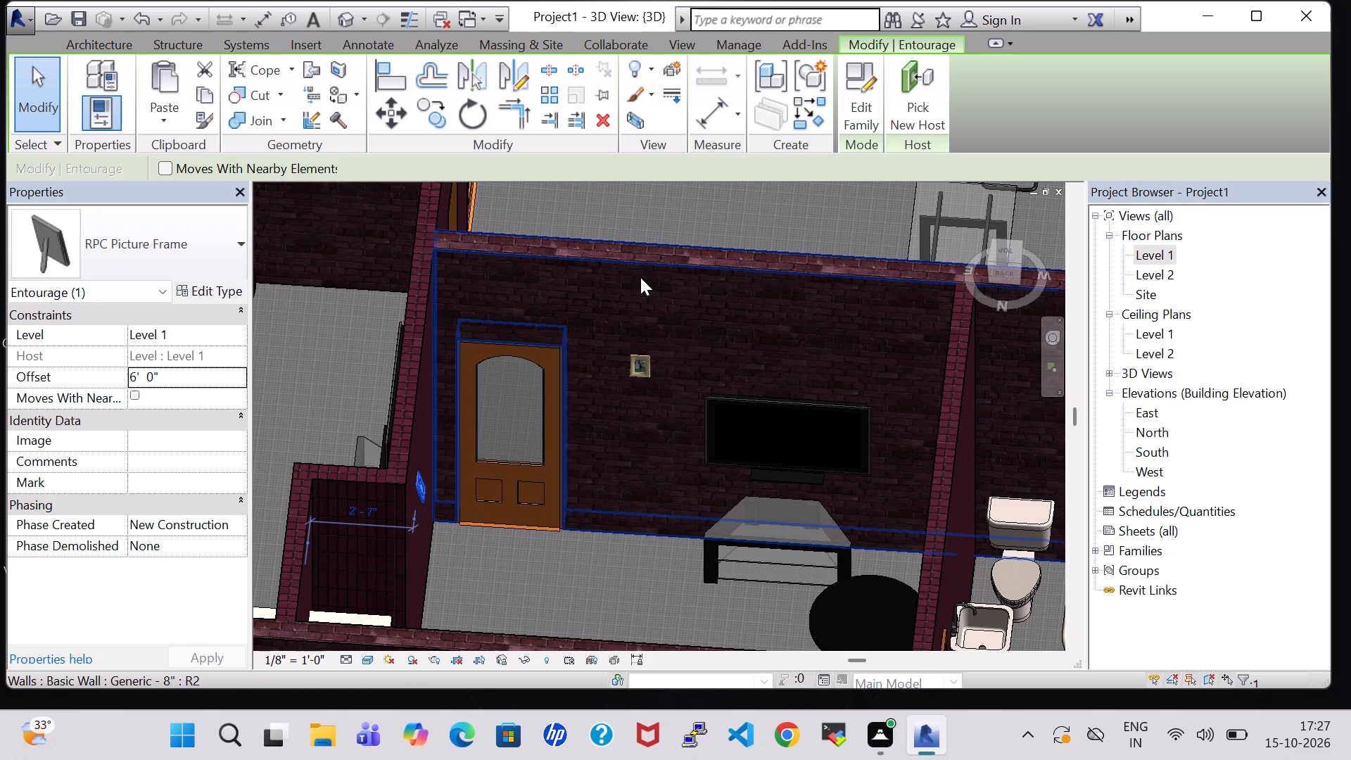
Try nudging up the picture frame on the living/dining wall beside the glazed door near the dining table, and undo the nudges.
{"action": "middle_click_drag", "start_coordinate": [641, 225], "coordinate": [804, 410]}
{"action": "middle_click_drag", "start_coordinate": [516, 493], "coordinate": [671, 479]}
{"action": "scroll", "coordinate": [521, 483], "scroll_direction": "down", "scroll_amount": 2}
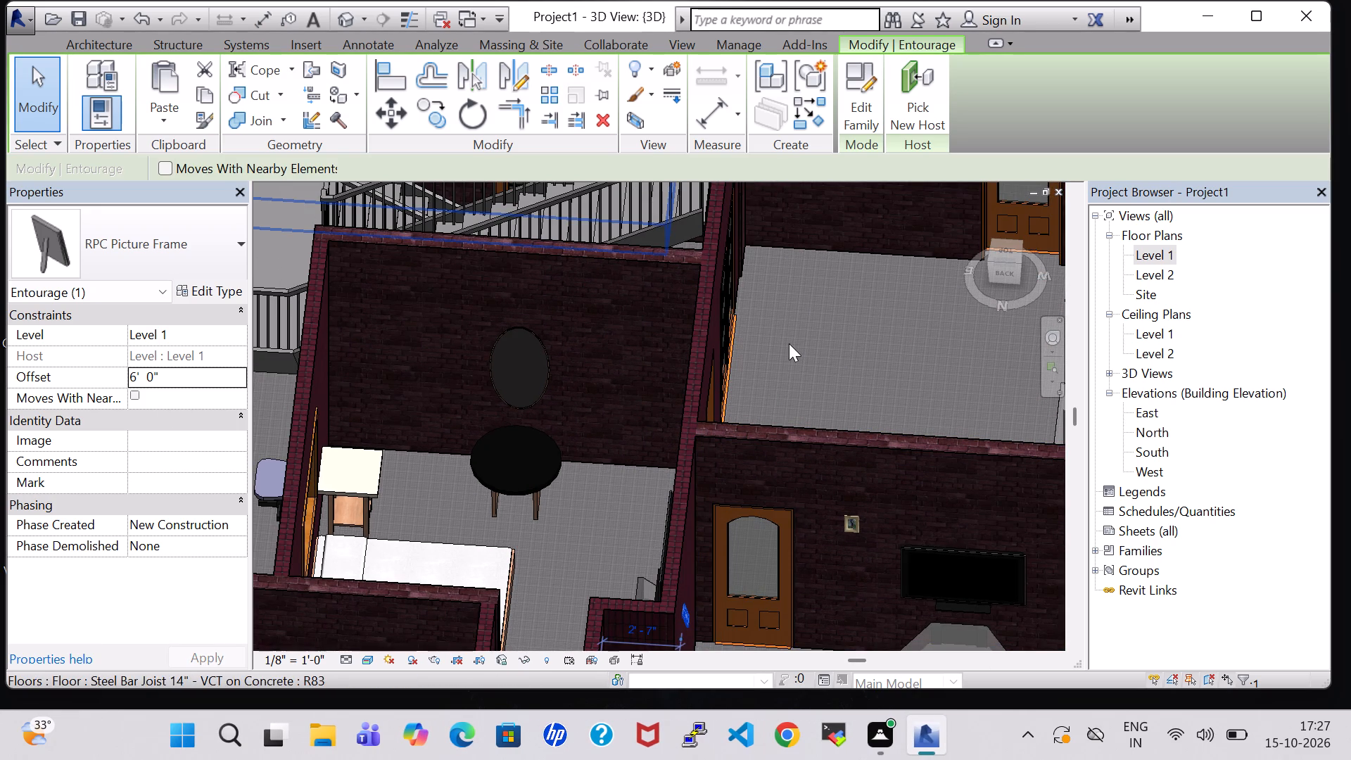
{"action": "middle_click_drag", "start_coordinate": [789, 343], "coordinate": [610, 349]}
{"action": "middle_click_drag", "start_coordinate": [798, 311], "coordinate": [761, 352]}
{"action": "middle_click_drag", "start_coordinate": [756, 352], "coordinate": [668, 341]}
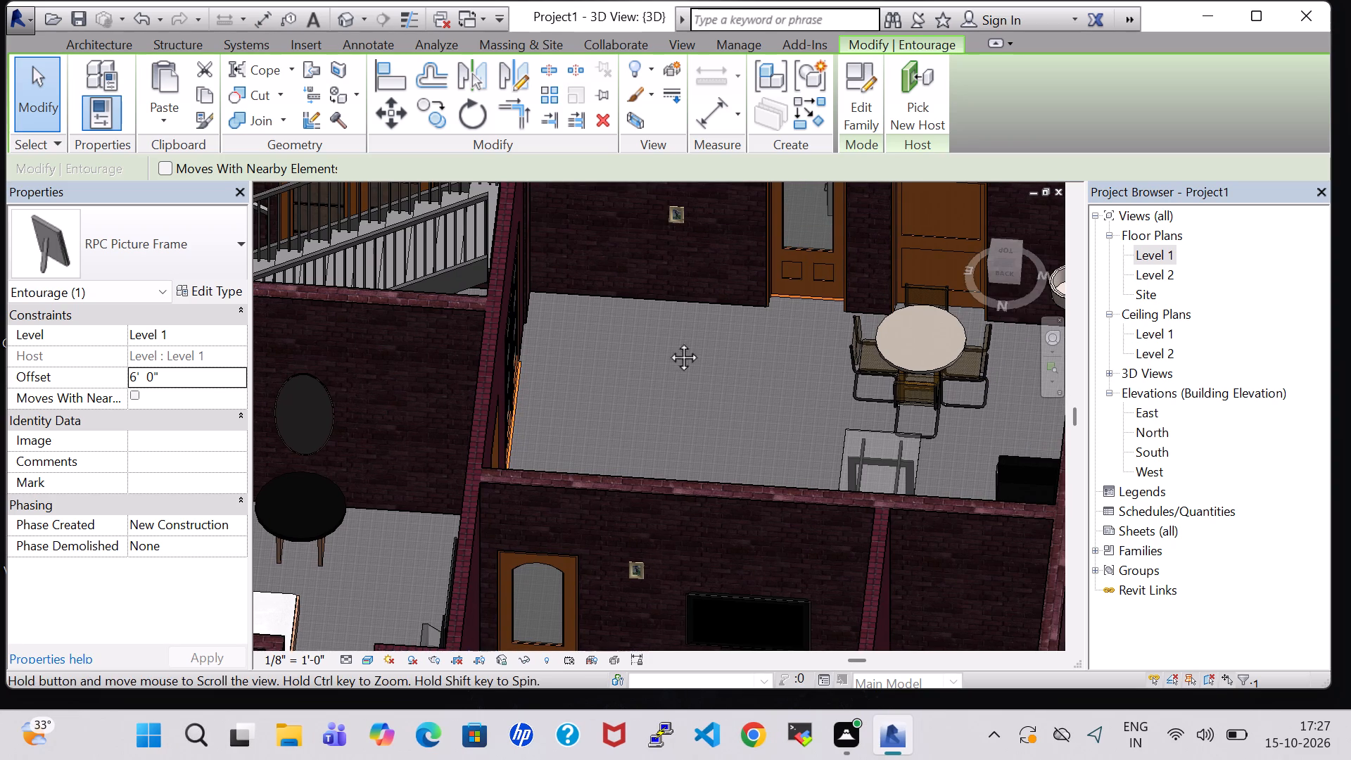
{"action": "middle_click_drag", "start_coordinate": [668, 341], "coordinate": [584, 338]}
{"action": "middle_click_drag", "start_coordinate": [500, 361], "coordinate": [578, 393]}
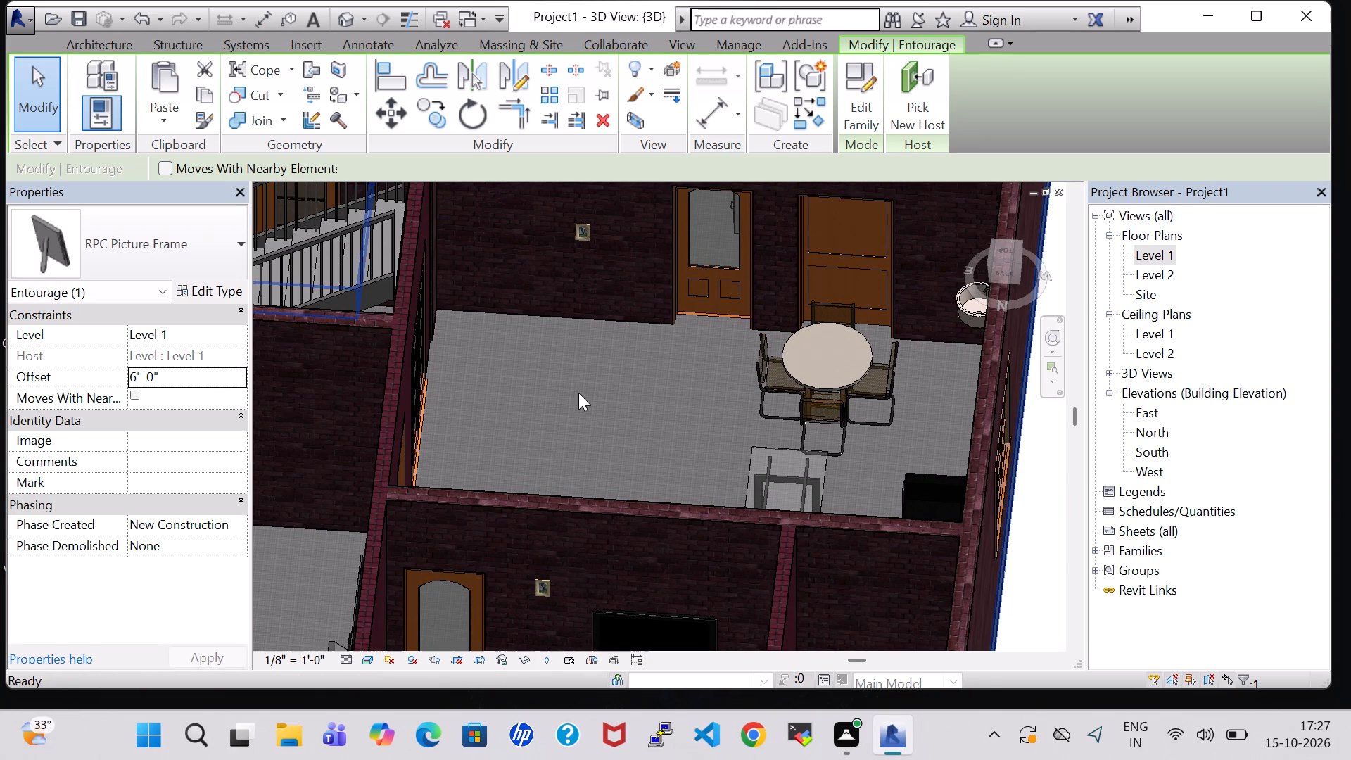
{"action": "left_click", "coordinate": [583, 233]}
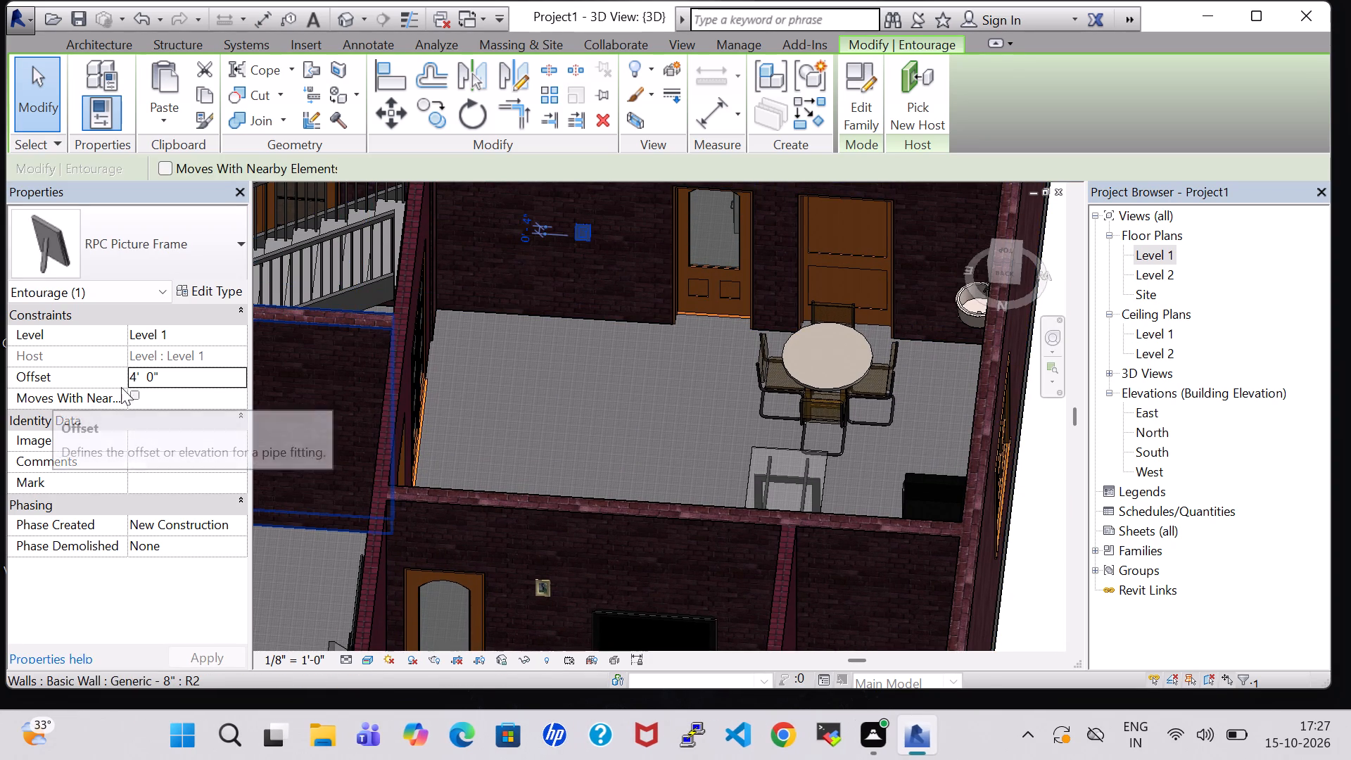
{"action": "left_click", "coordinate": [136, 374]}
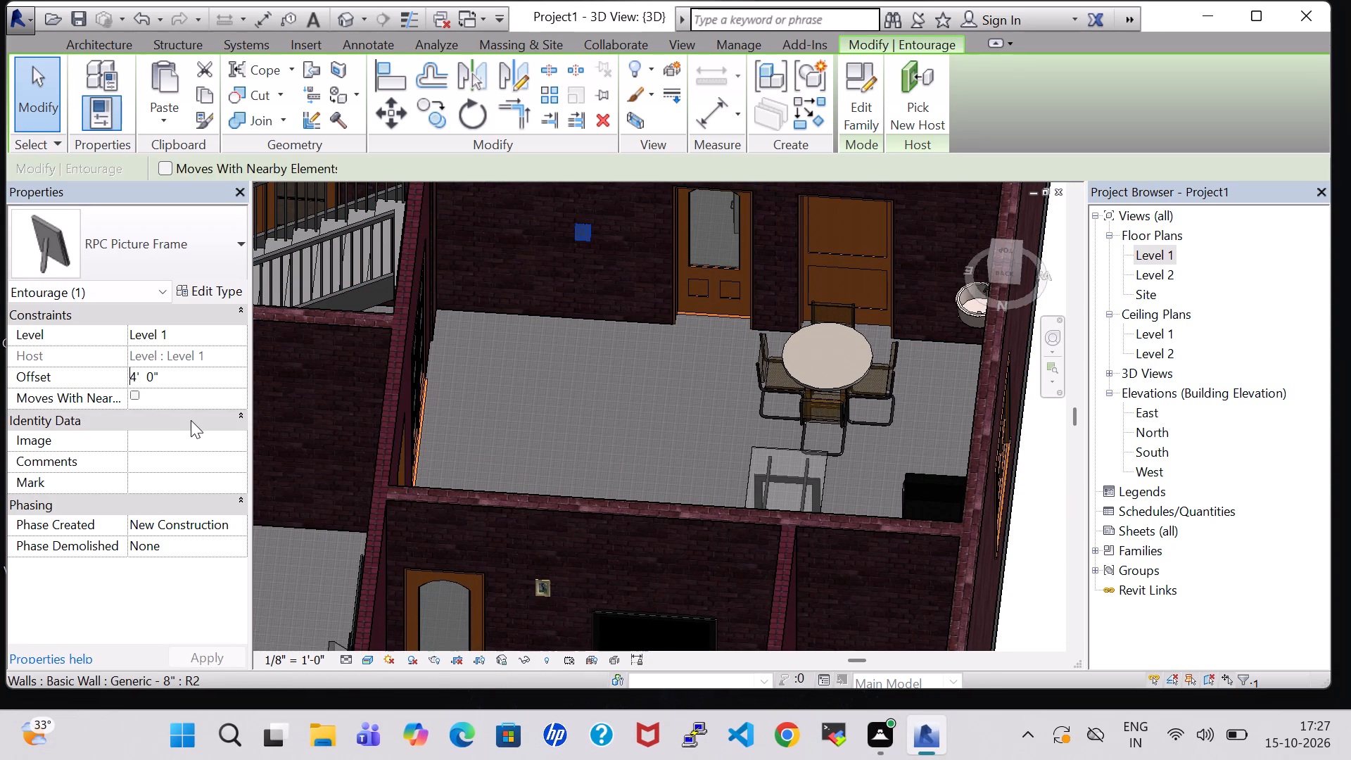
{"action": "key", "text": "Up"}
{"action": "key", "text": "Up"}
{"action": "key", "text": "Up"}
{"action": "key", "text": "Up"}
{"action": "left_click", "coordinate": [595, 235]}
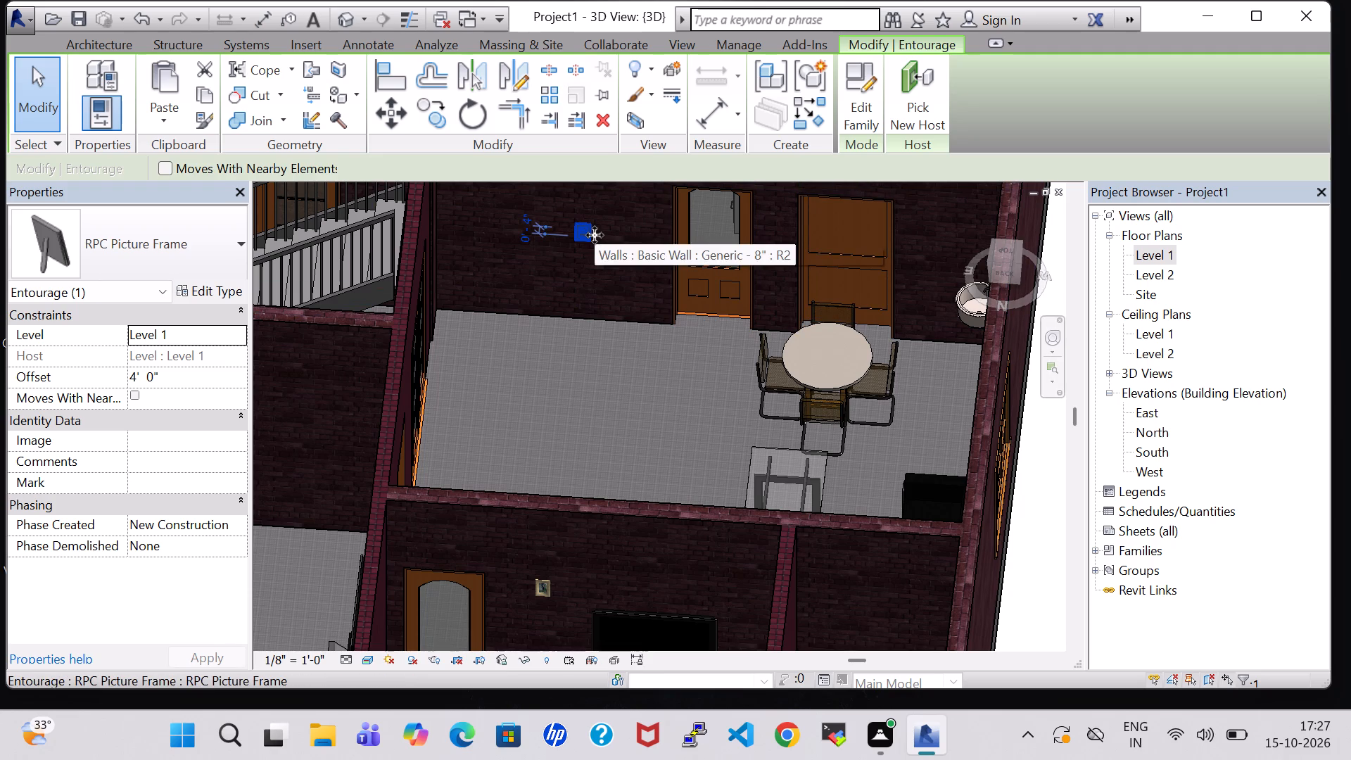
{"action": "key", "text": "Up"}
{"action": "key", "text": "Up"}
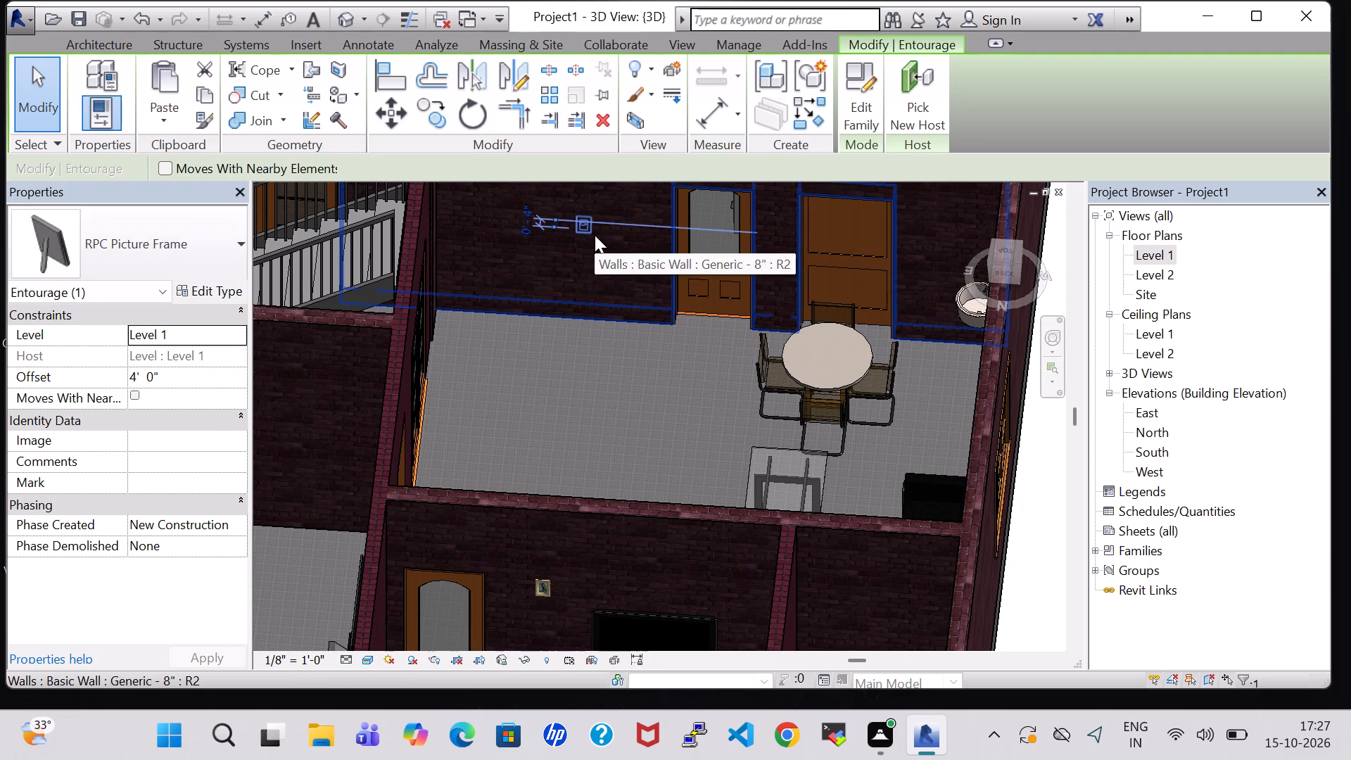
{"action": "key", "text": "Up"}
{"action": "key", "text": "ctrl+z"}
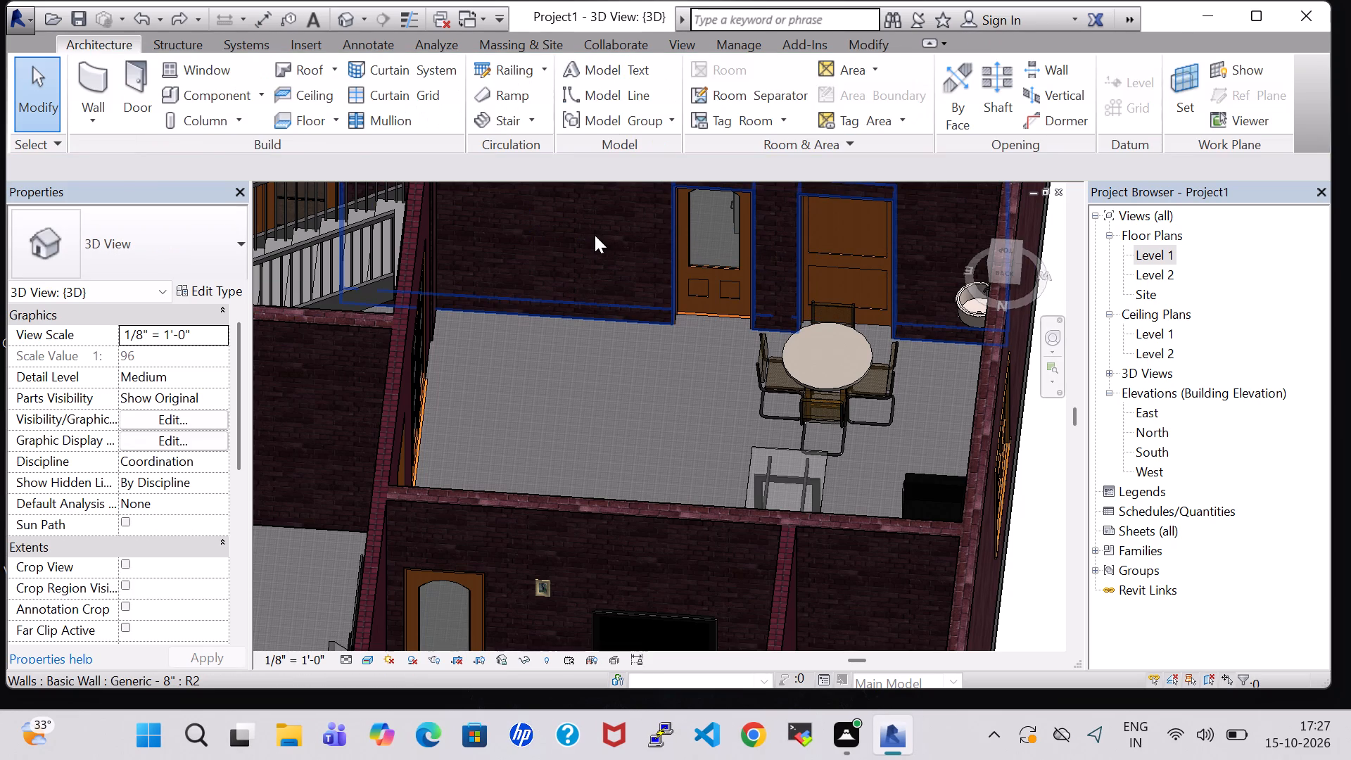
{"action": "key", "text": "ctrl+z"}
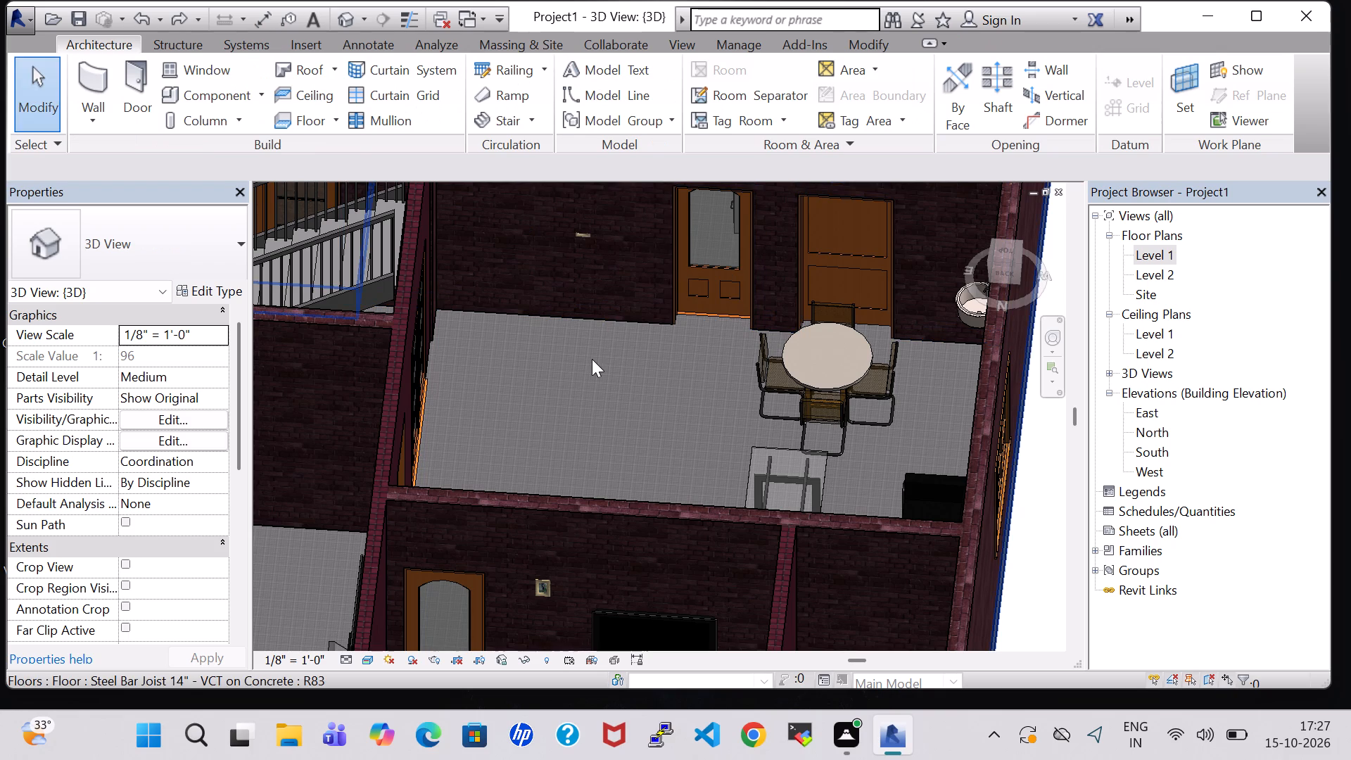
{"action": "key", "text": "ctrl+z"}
Set the offset of the picture frame on the living/dining wall, beside the glazed door near the dining table, to 6' 0".
{"action": "left_click", "coordinate": [583, 228]}
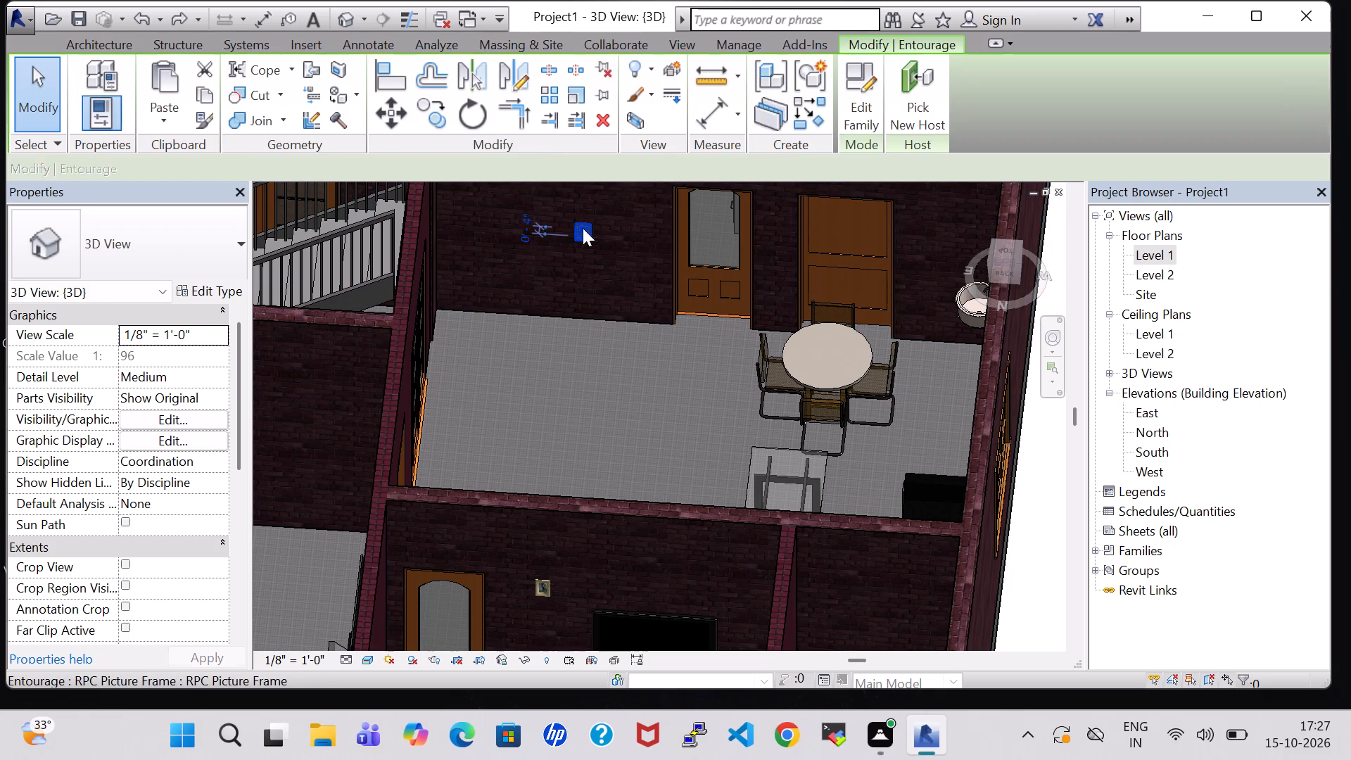
{"action": "scroll", "coordinate": [274, 336], "scroll_direction": "up", "scroll_amount": 2}
{"action": "left_click", "coordinate": [140, 376]}
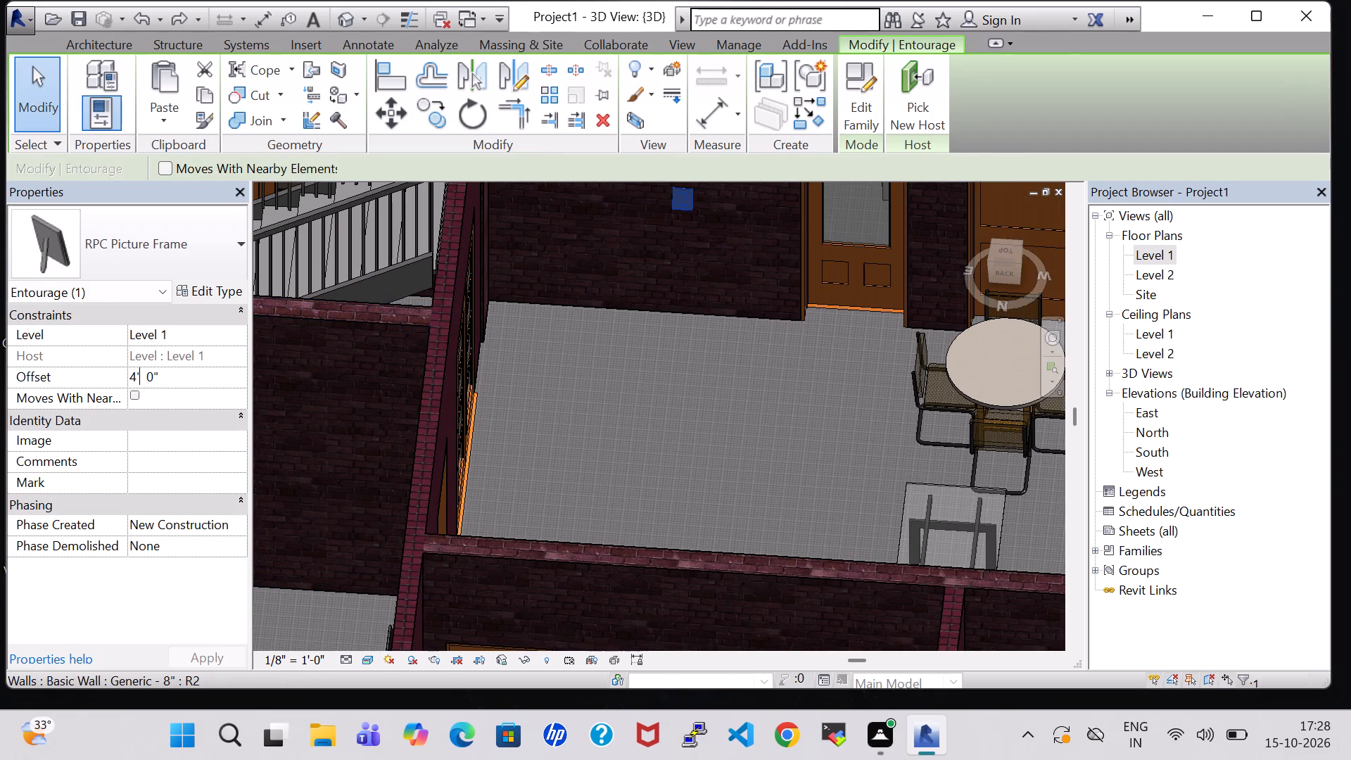
{"action": "key", "text": "Left"}
{"action": "key", "text": "BackSpace"}
{"action": "key", "text": "6"}
{"action": "key", "text": "Return"}
{"action": "scroll", "coordinate": [532, 404], "scroll_direction": "down", "scroll_amount": 1}
{"action": "middle_click", "coordinate": [713, 360]}
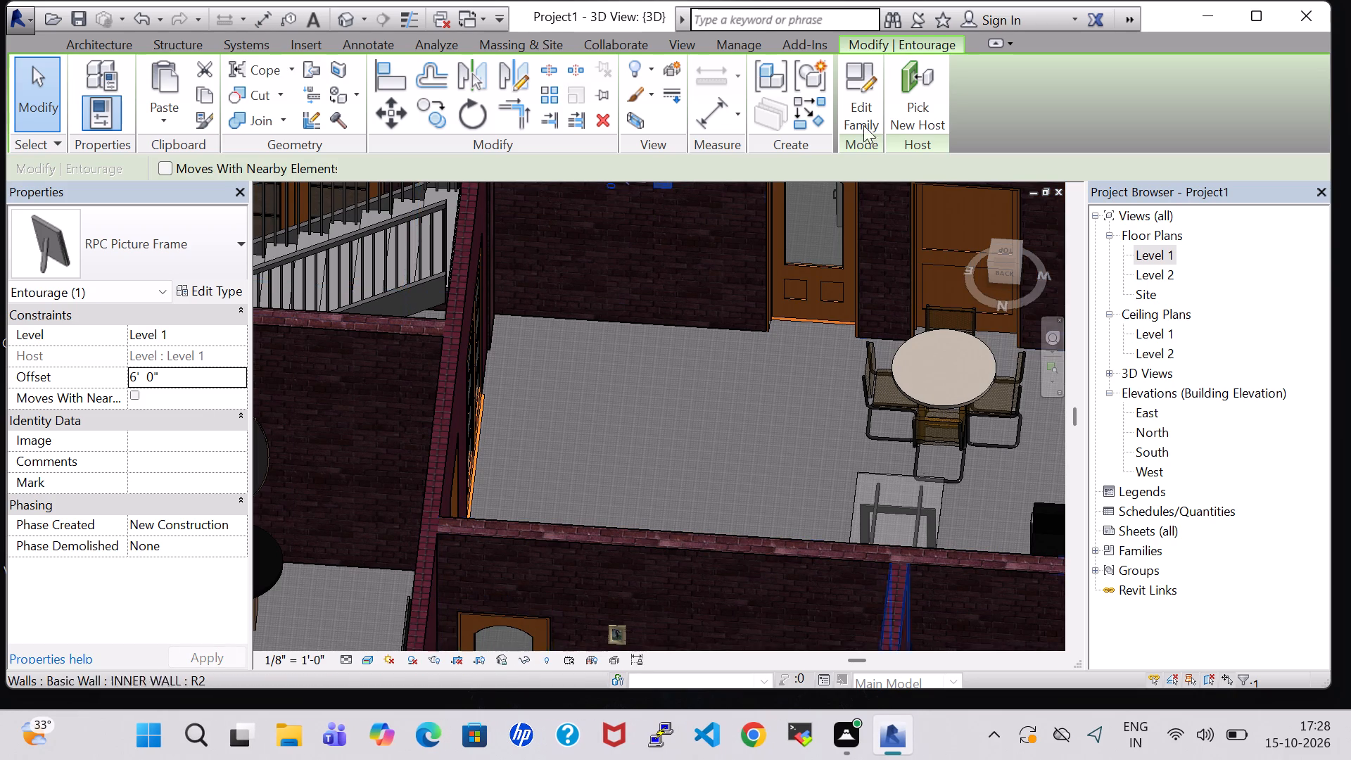
{"action": "scroll", "coordinate": [677, 454], "scroll_direction": "down", "scroll_amount": 2}
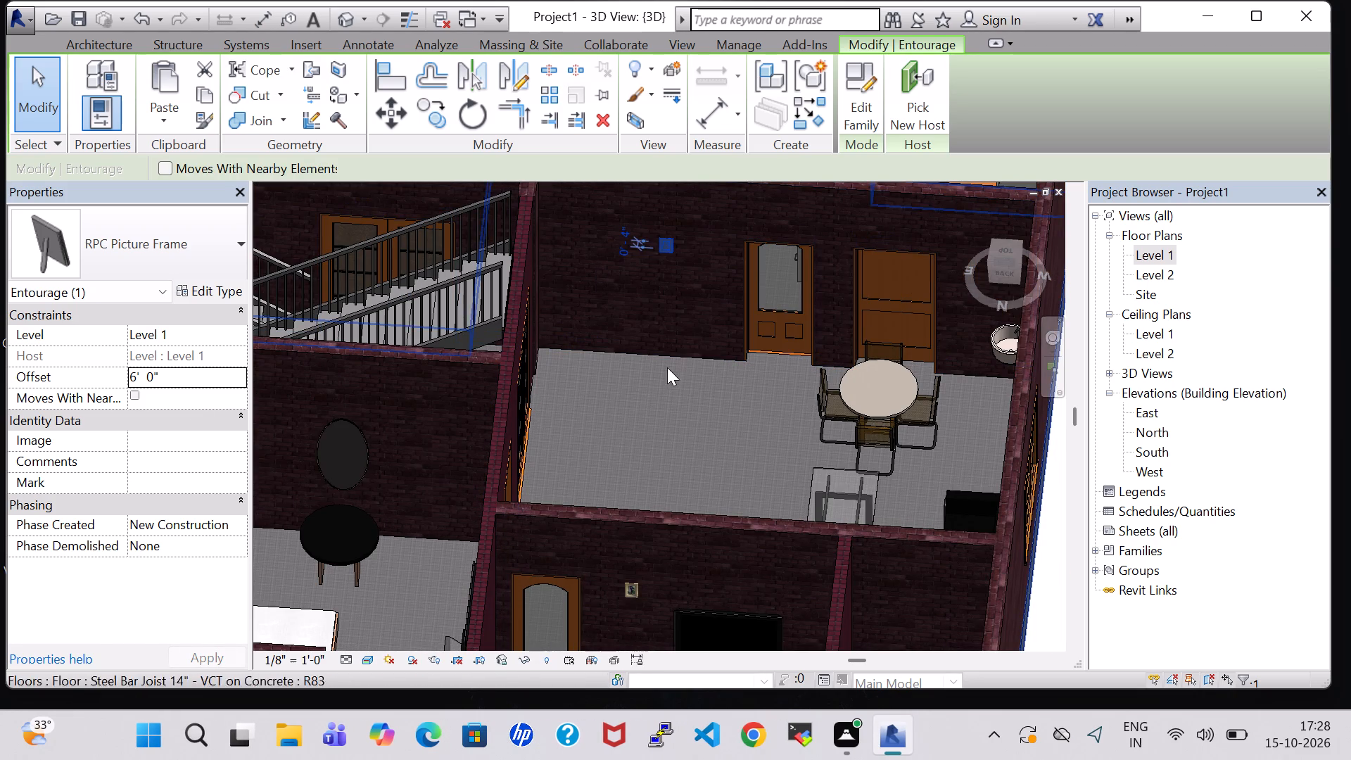
{"action": "key", "text": "Escape"}
Set the offset of the picture frame on the living room wall behind the sofa to 6' 0".
{"action": "middle_click_drag", "start_coordinate": [660, 405], "coordinate": [674, 410]}
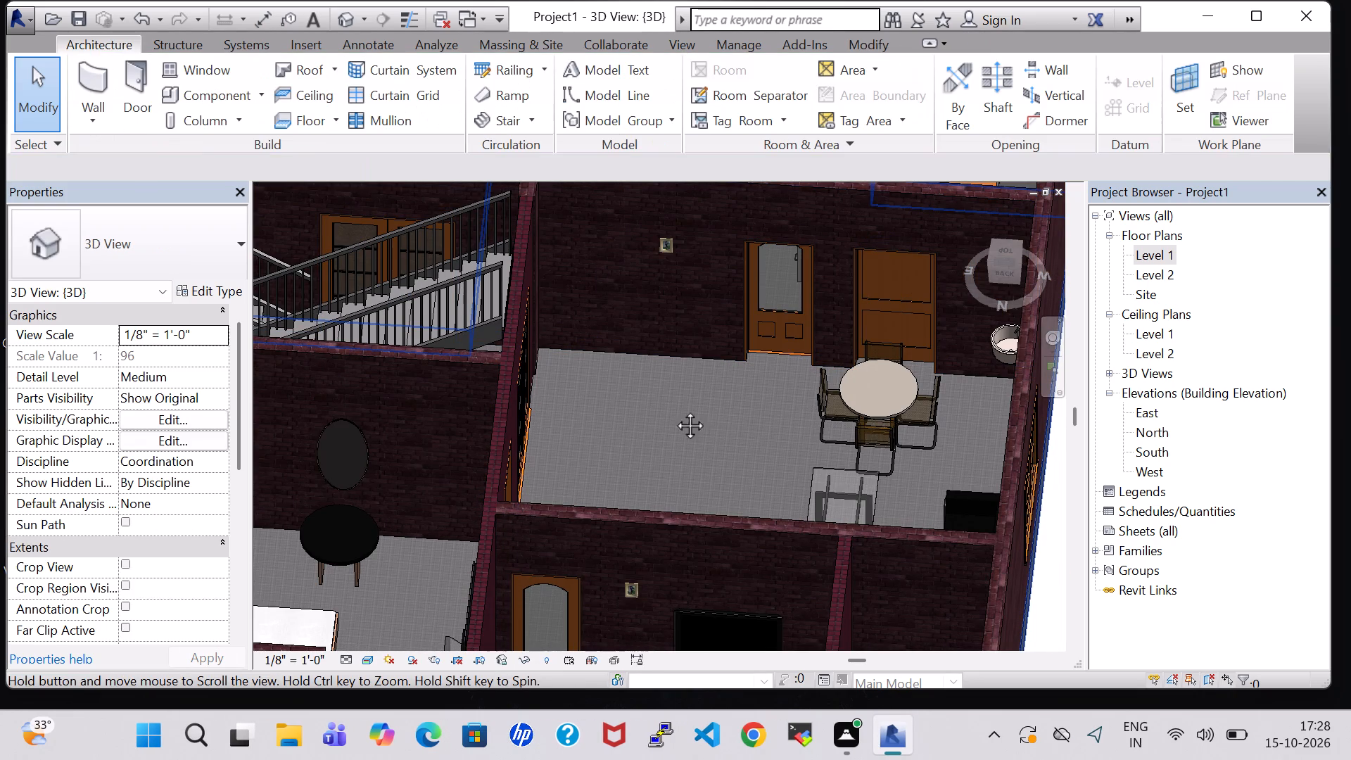
{"action": "middle_click_drag", "start_coordinate": [674, 410], "coordinate": [706, 422]}
{"action": "middle_click_drag", "start_coordinate": [741, 412], "coordinate": [545, 400]}
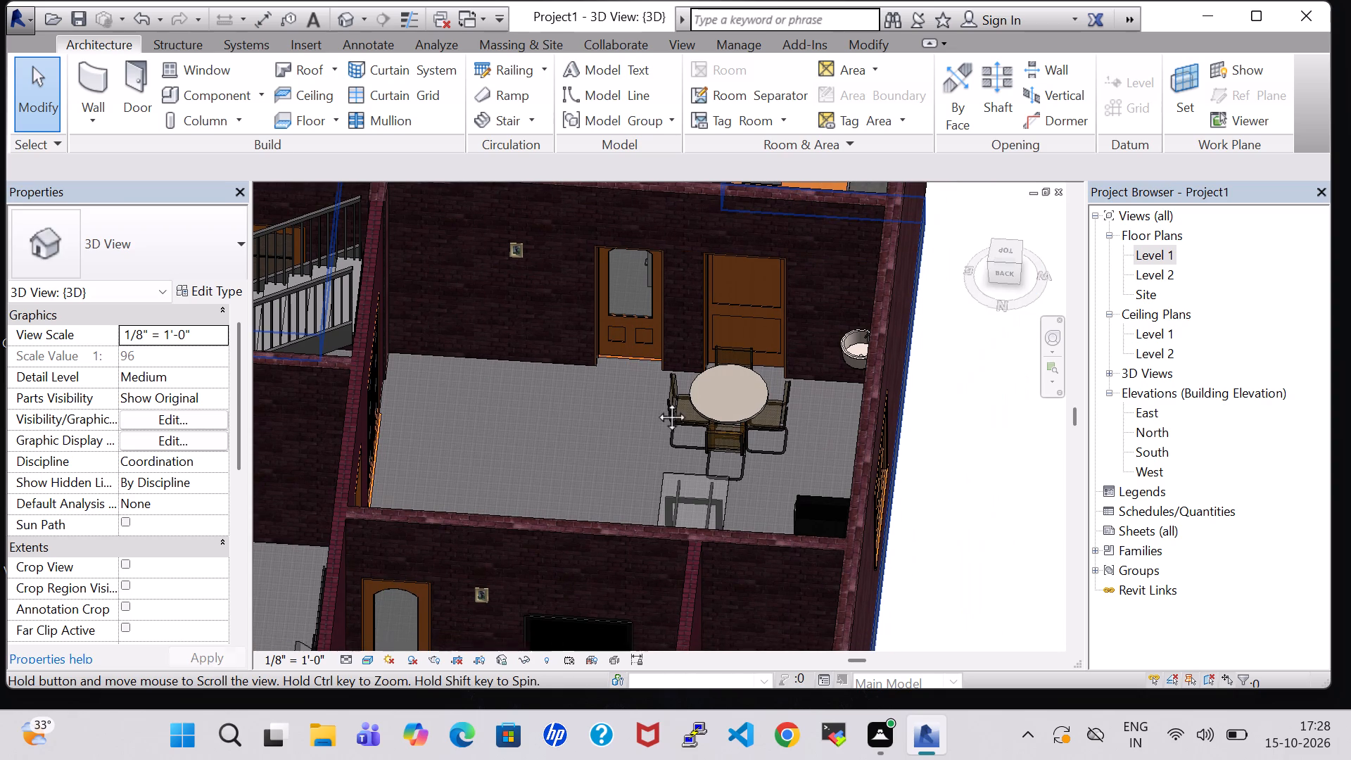
{"action": "middle_click_drag", "start_coordinate": [545, 432], "coordinate": [681, 437], "text": "shift"}
{"action": "middle_click_drag", "start_coordinate": [753, 551], "coordinate": [567, 467]}
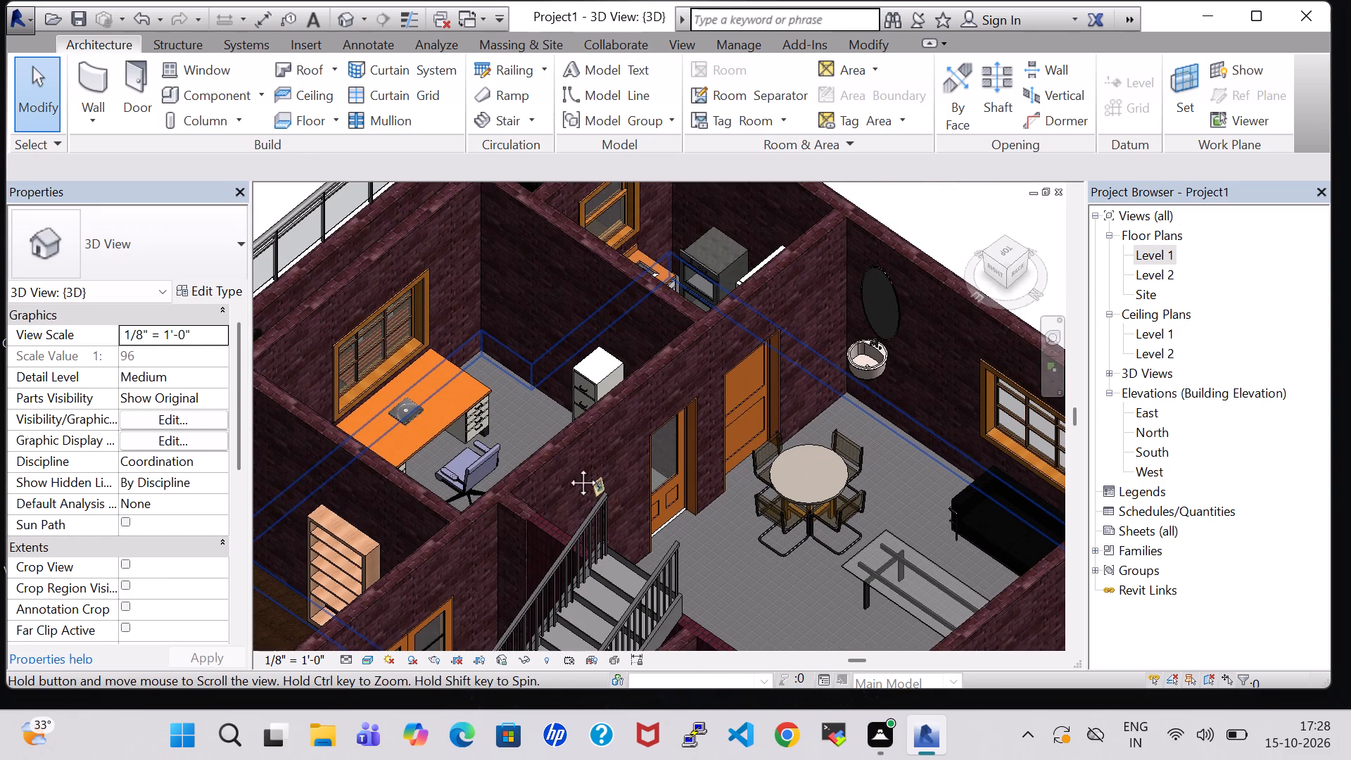
{"action": "middle_click_drag", "start_coordinate": [567, 467], "coordinate": [558, 424]}
{"action": "middle_click_drag", "start_coordinate": [614, 486], "coordinate": [737, 474], "text": "shift"}
{"action": "middle_click_drag", "start_coordinate": [841, 451], "coordinate": [943, 421], "text": "shift"}
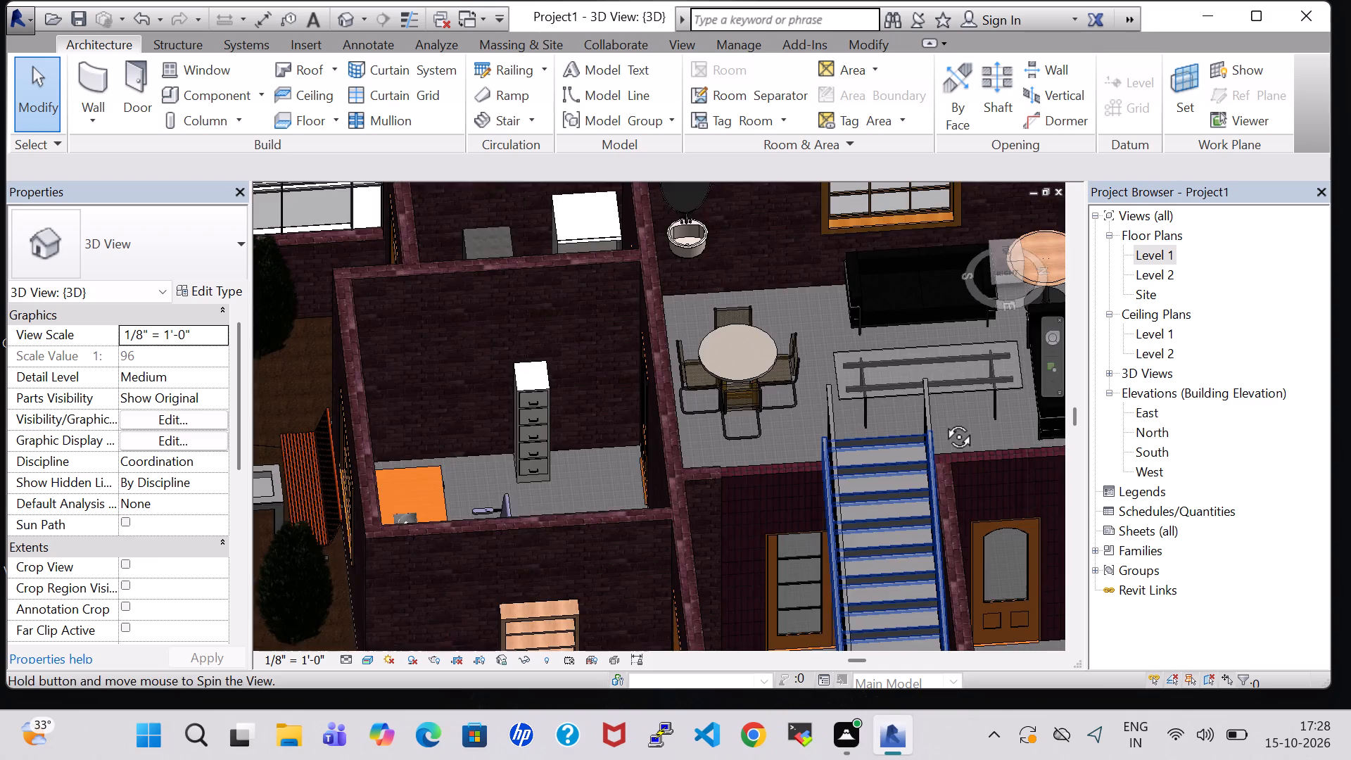
{"action": "middle_click_drag", "start_coordinate": [941, 302], "coordinate": [766, 436]}
{"action": "middle_click_drag", "start_coordinate": [853, 412], "coordinate": [904, 400], "text": "shift"}
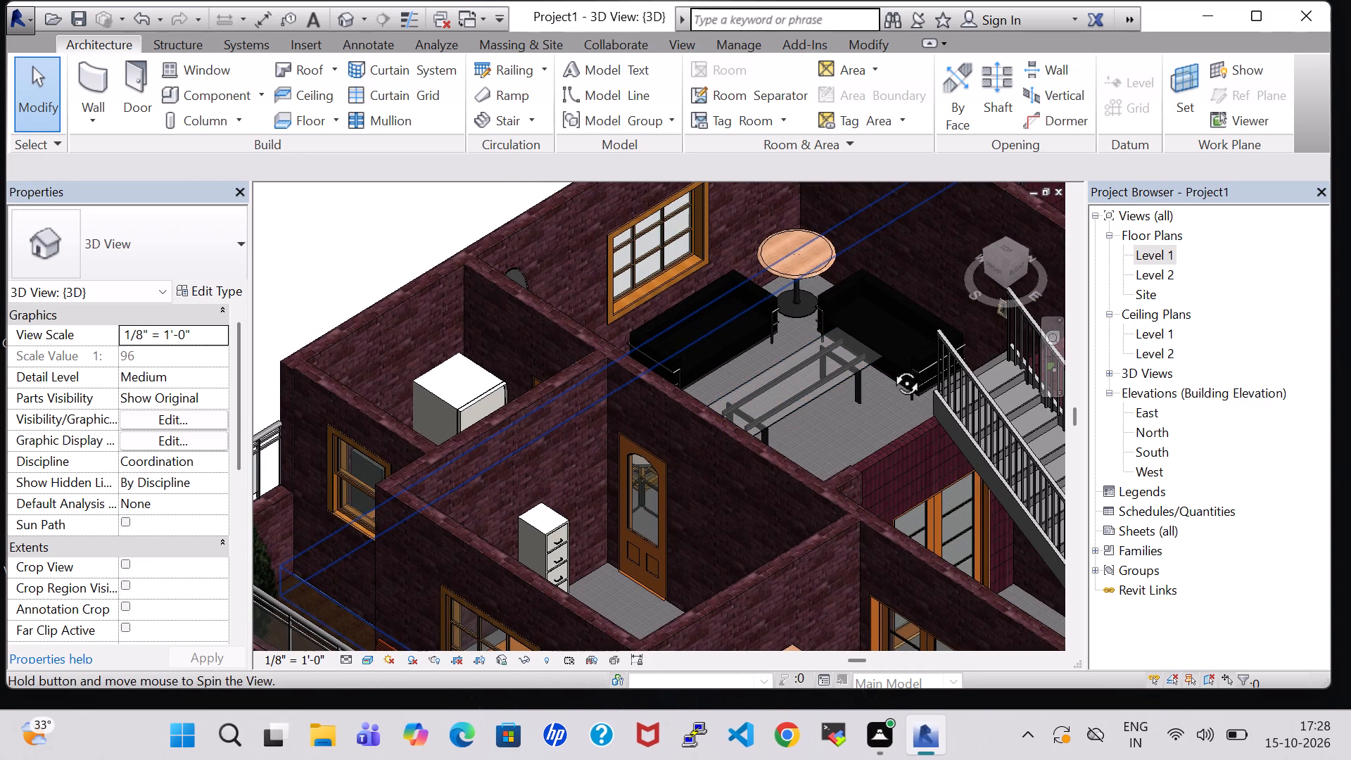
{"action": "left_click", "coordinate": [957, 214]}
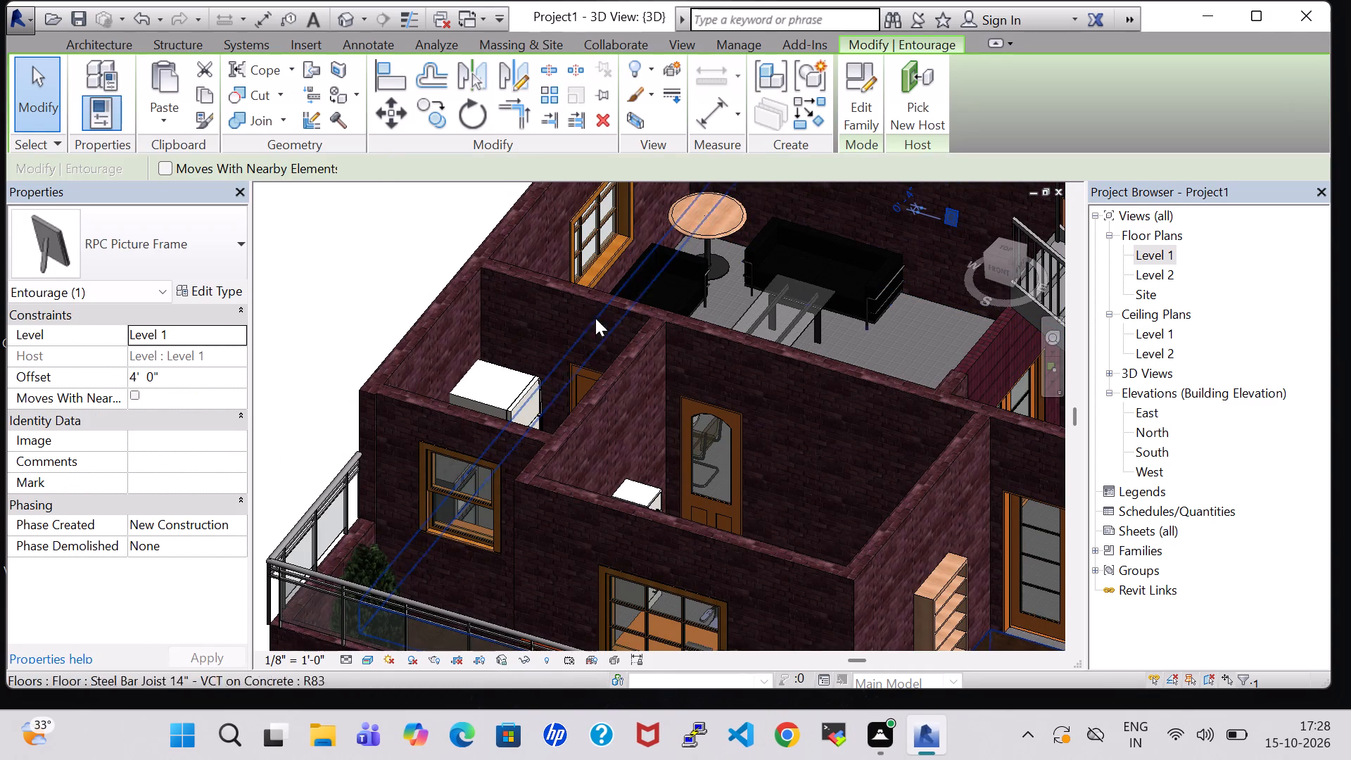
{"action": "left_click", "coordinate": [134, 373]}
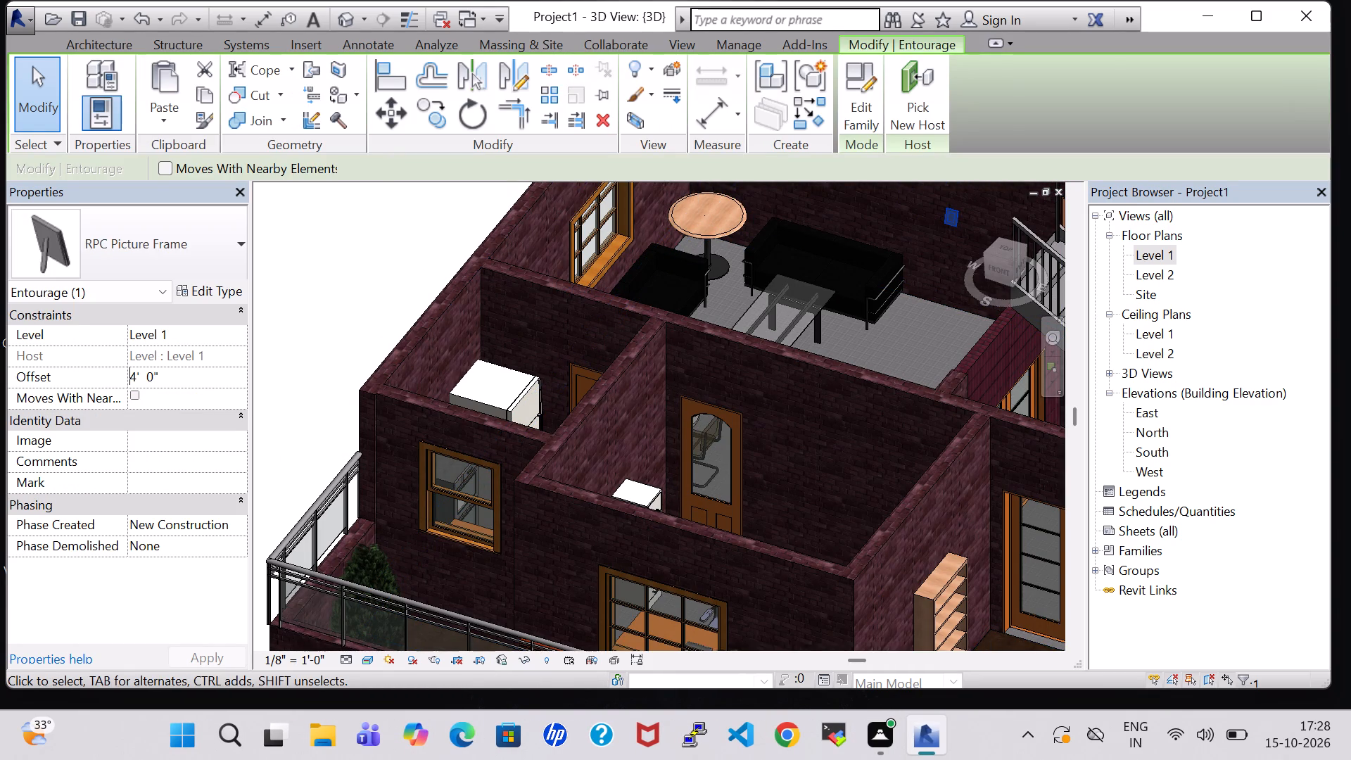
{"action": "key", "text": "Right"}
{"action": "key", "text": "BackSpace"}
{"action": "key", "text": "6"}
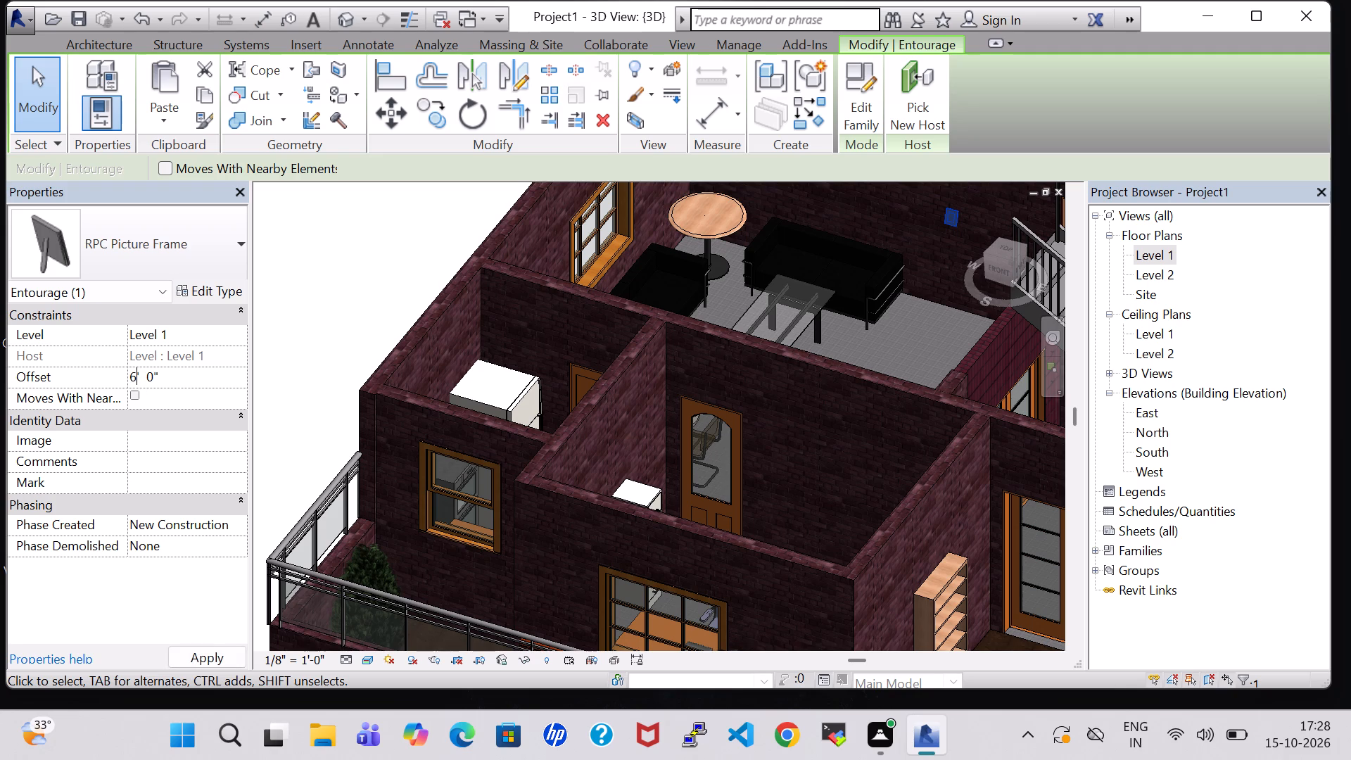
{"action": "key", "text": "Return"}
{"action": "scroll", "coordinate": [882, 308], "scroll_direction": "down", "scroll_amount": 3}
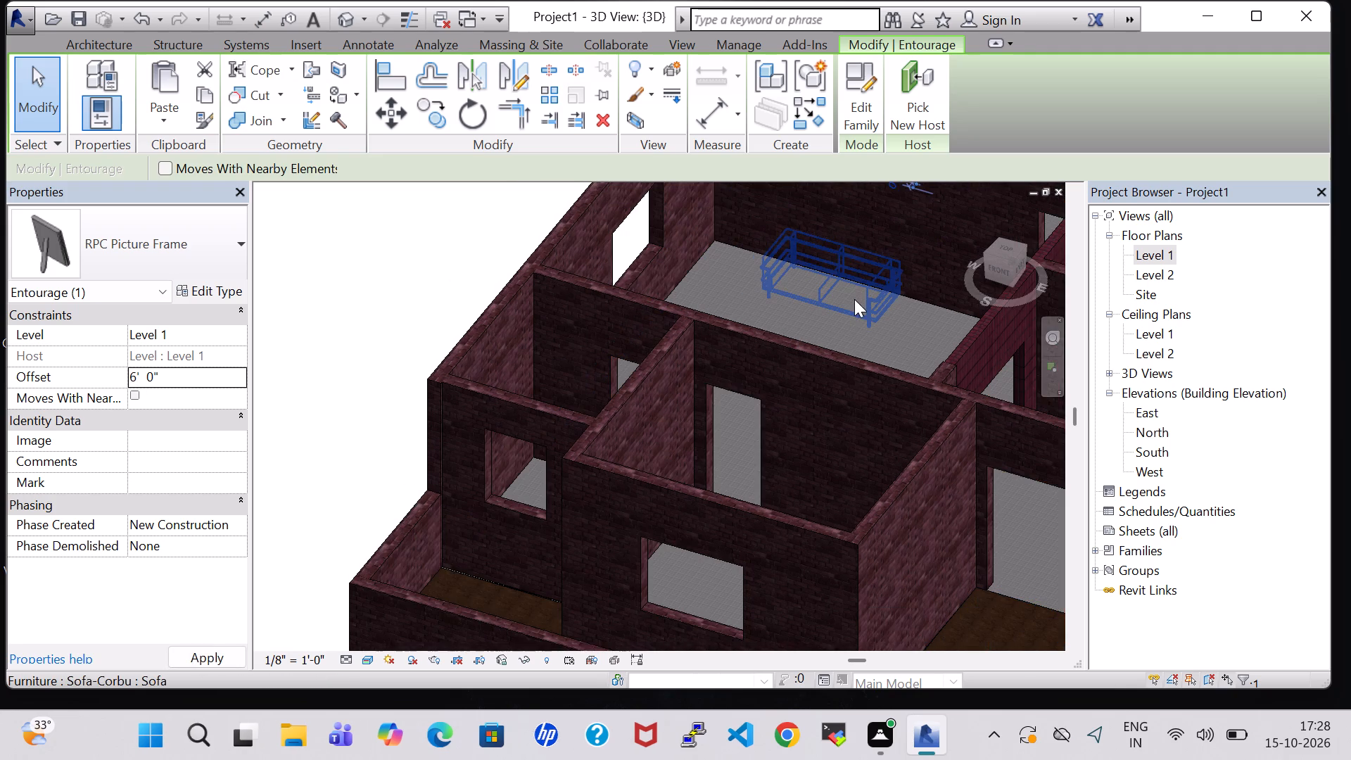
Review the house from above and check the offset of the picture frame on the wall shared by the two bedrooms.
{"action": "middle_click_drag", "start_coordinate": [853, 407], "coordinate": [725, 394]}
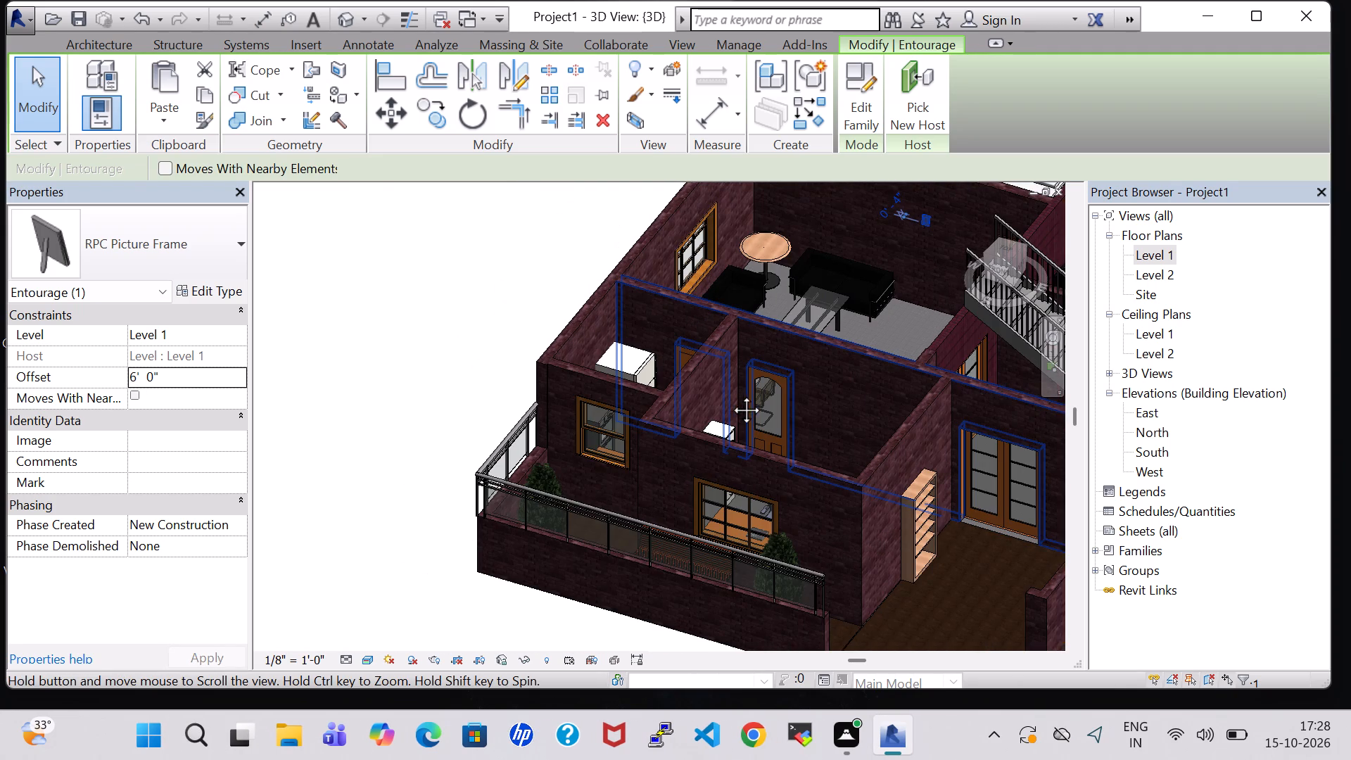
{"action": "scroll", "coordinate": [915, 482], "scroll_direction": "down", "scroll_amount": 2}
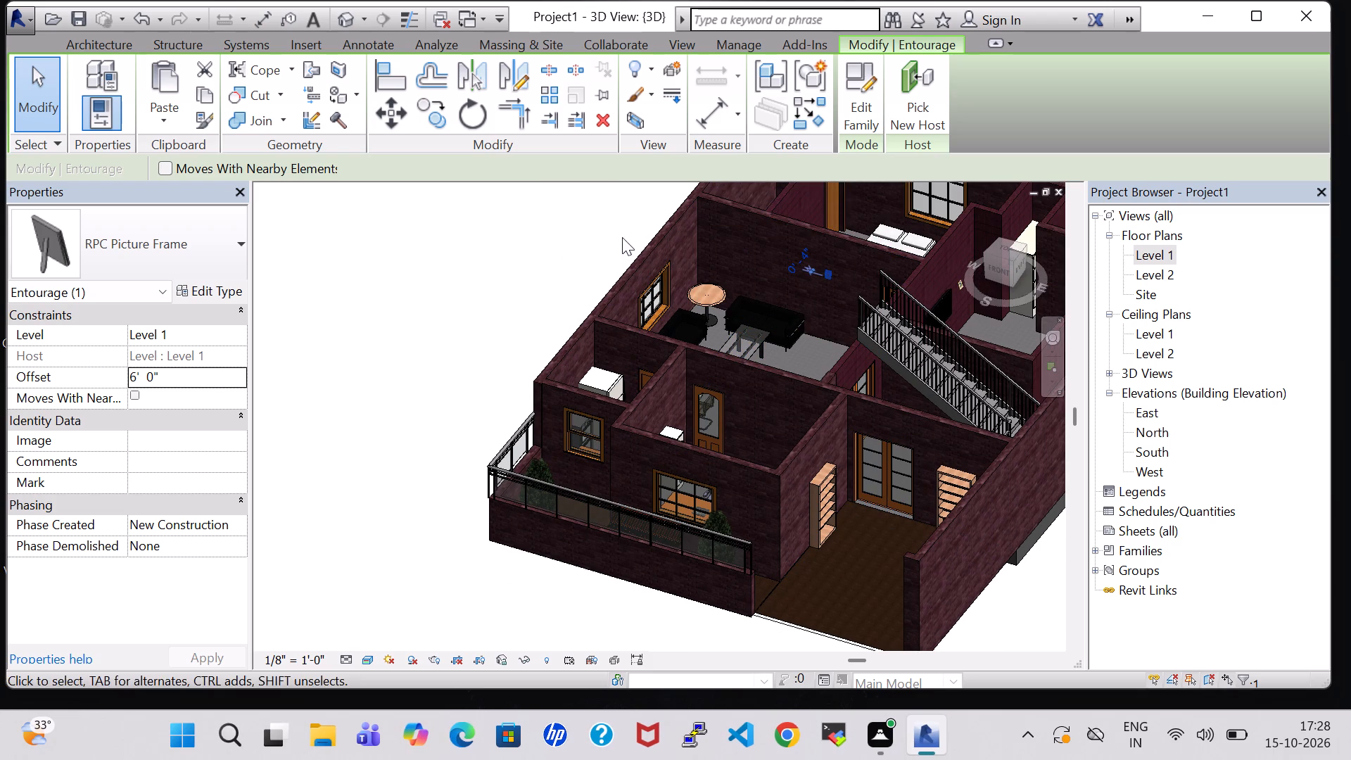
{"action": "middle_click_drag", "start_coordinate": [622, 237], "coordinate": [583, 251]}
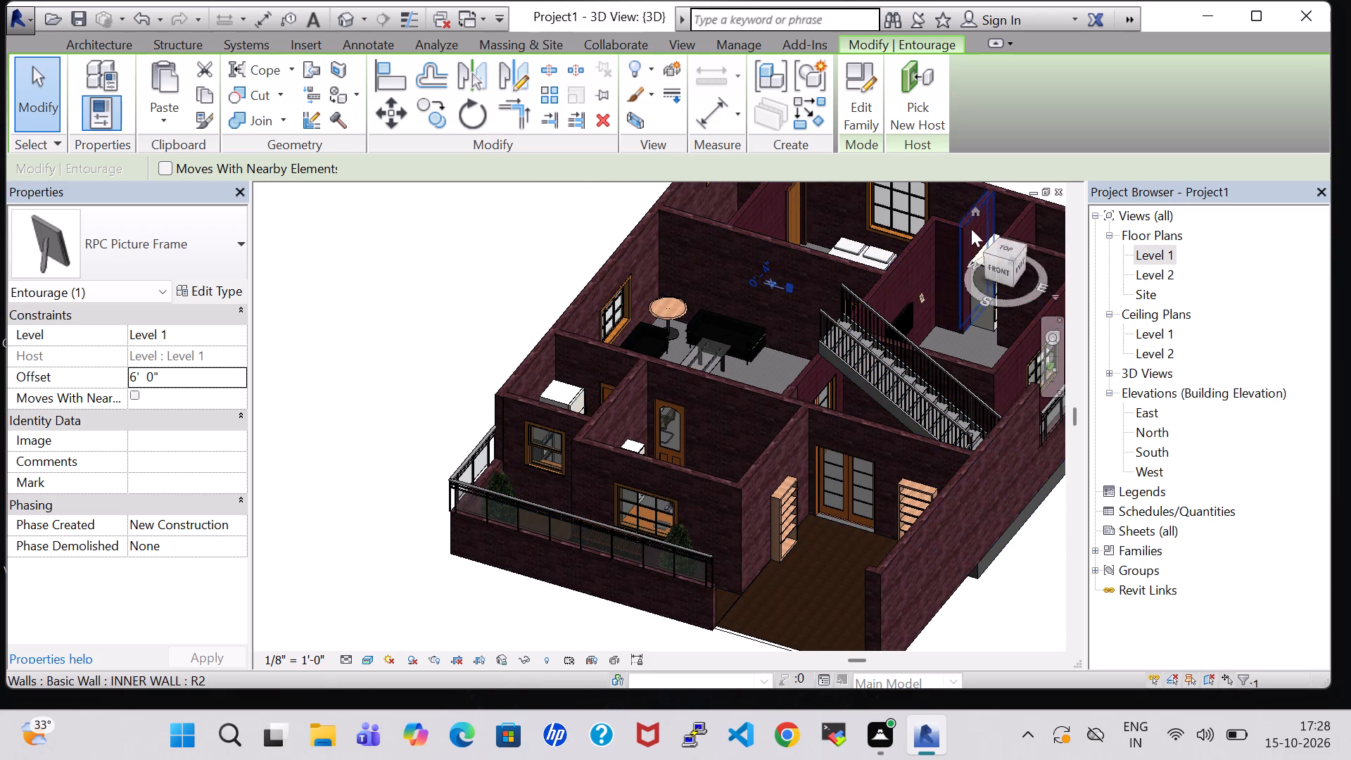
{"action": "middle_click_drag", "start_coordinate": [1003, 582], "coordinate": [840, 611]}
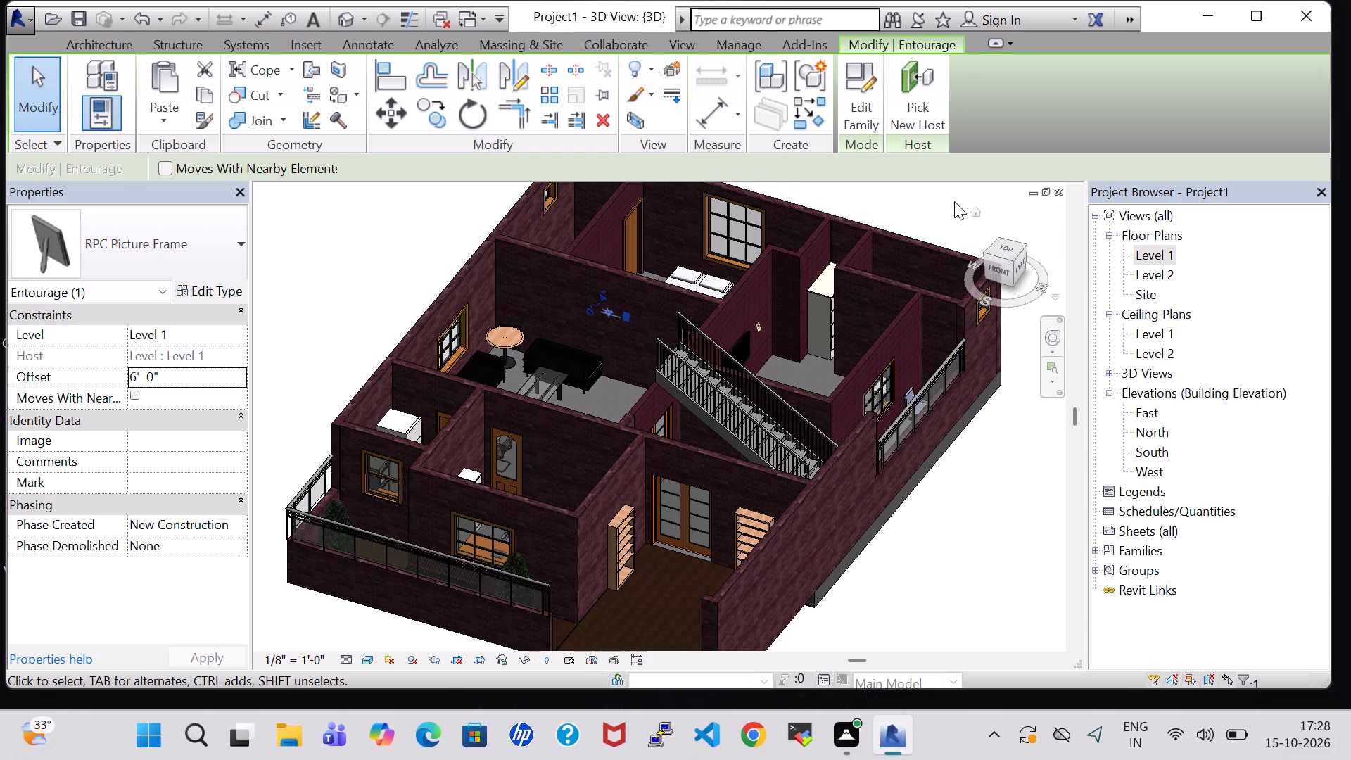
{"action": "middle_click_drag", "start_coordinate": [932, 221], "coordinate": [1002, 264], "text": "shift"}
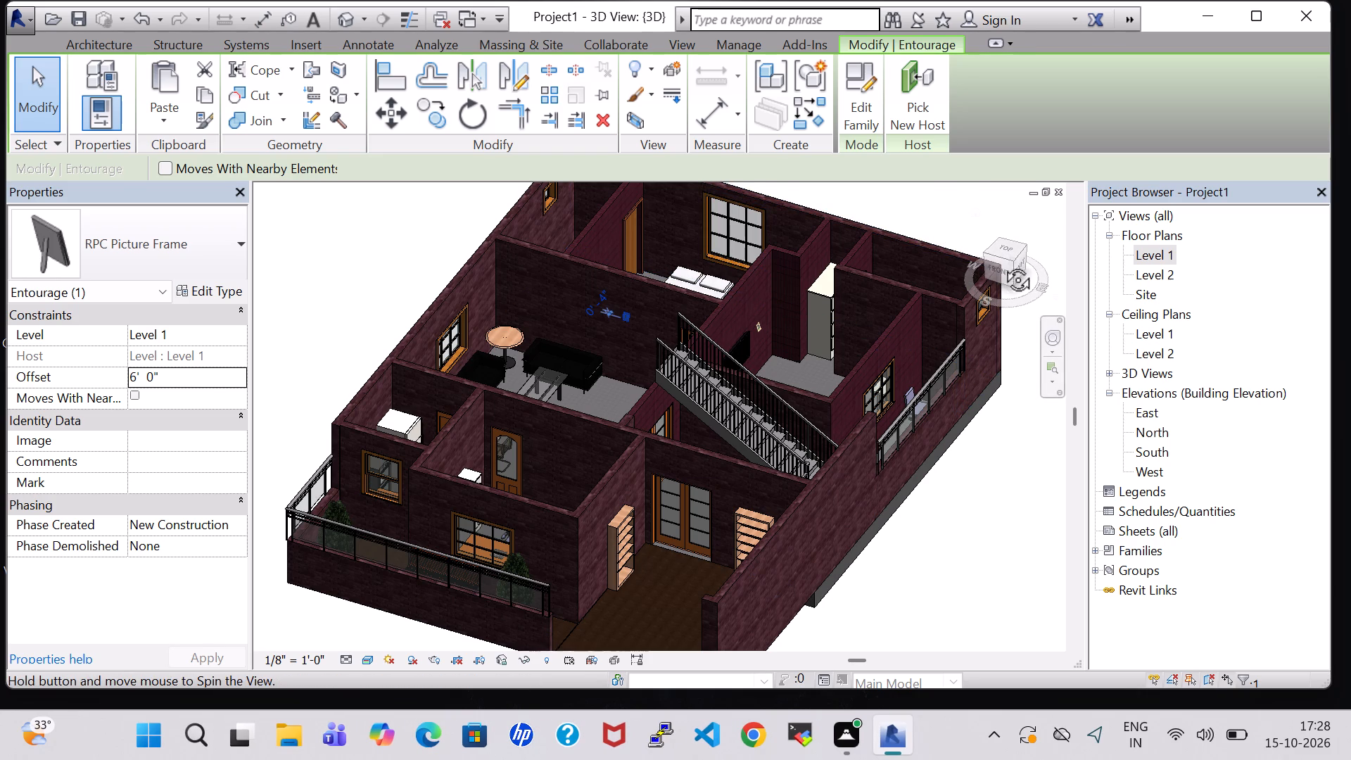
{"action": "middle_click_drag", "start_coordinate": [1002, 264], "coordinate": [1011, 390], "text": "shift"}
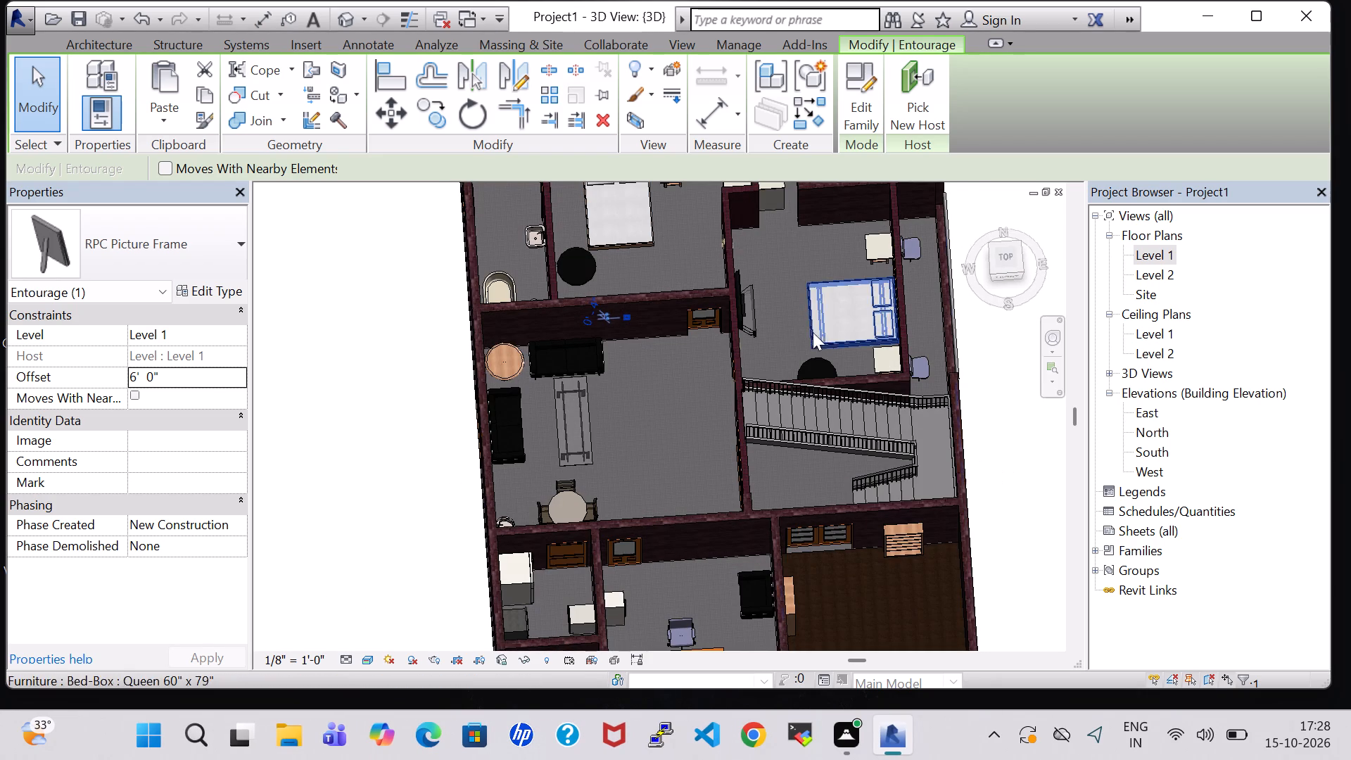
{"action": "scroll", "coordinate": [671, 340], "scroll_direction": "up", "scroll_amount": 3}
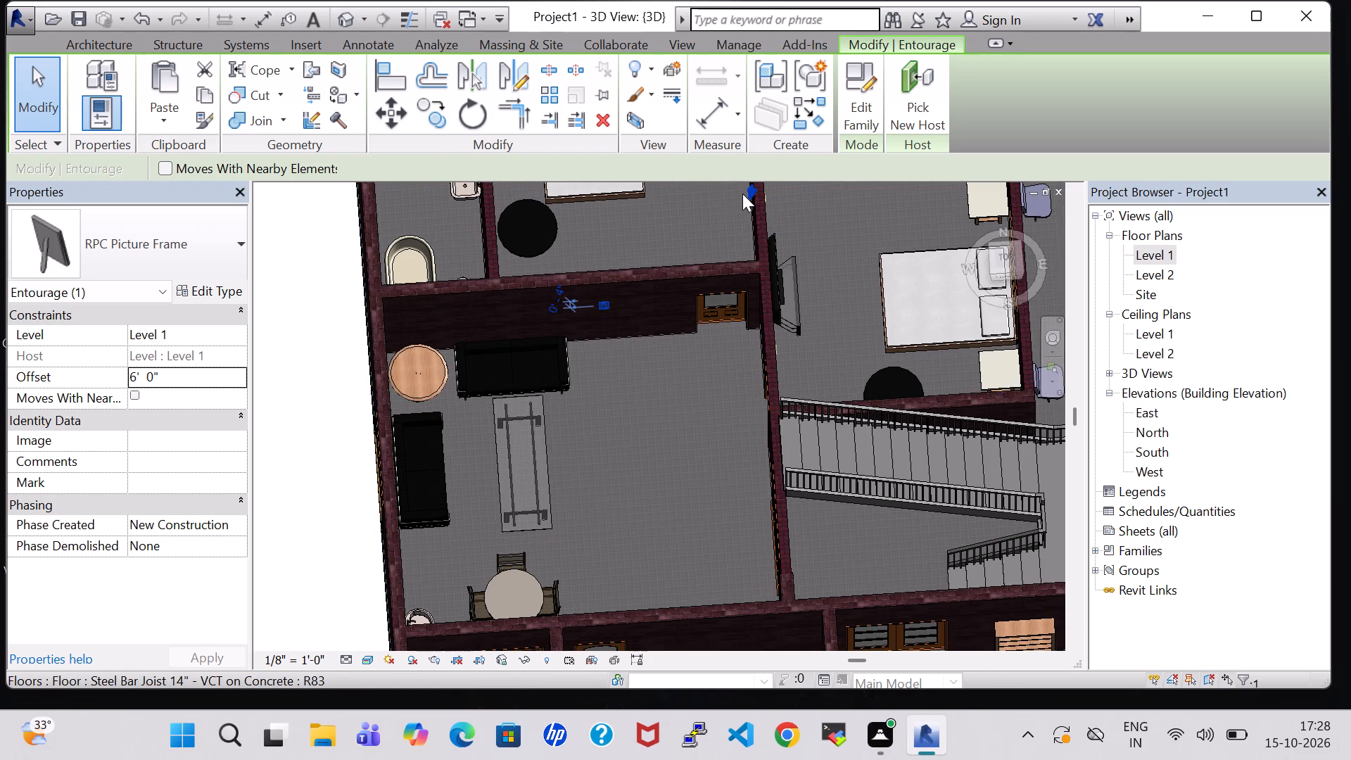
{"action": "left_click", "coordinate": [747, 191]}
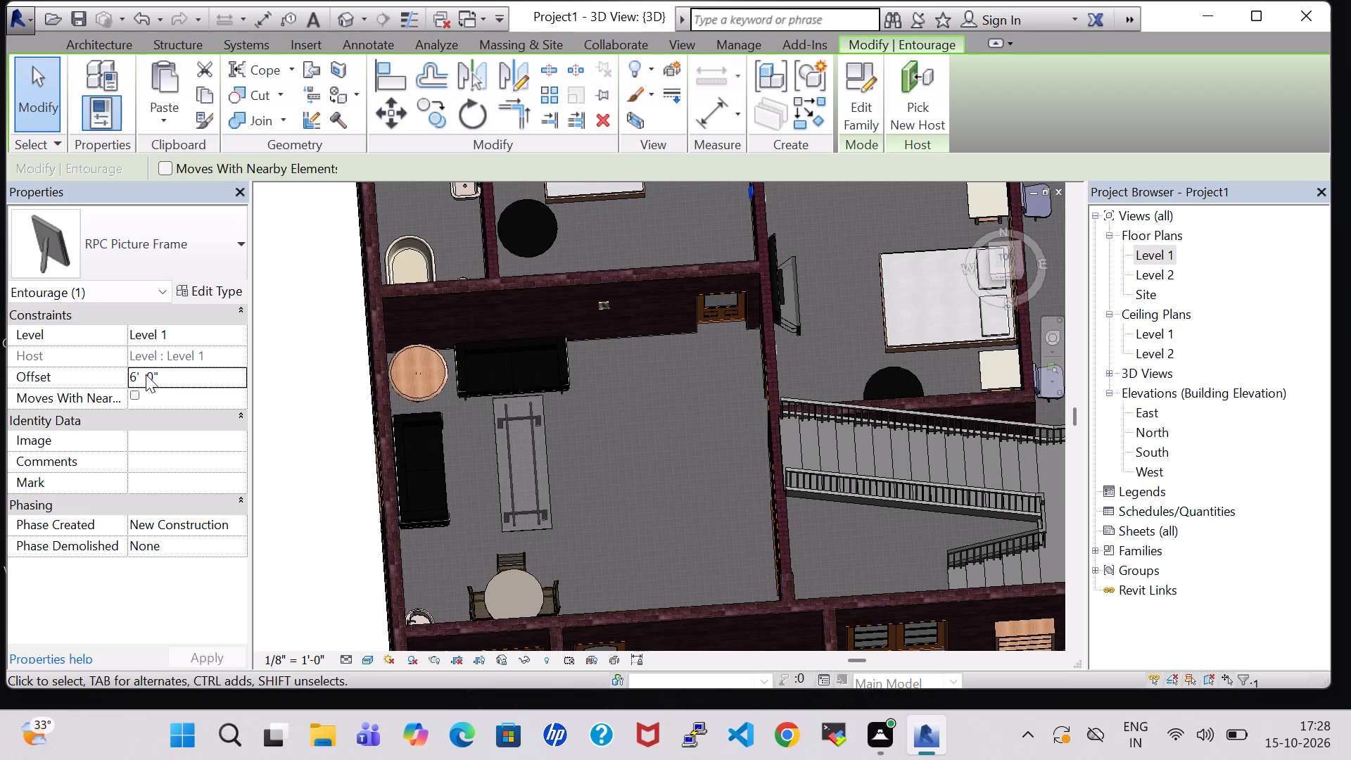
{"action": "left_click", "coordinate": [137, 373]}
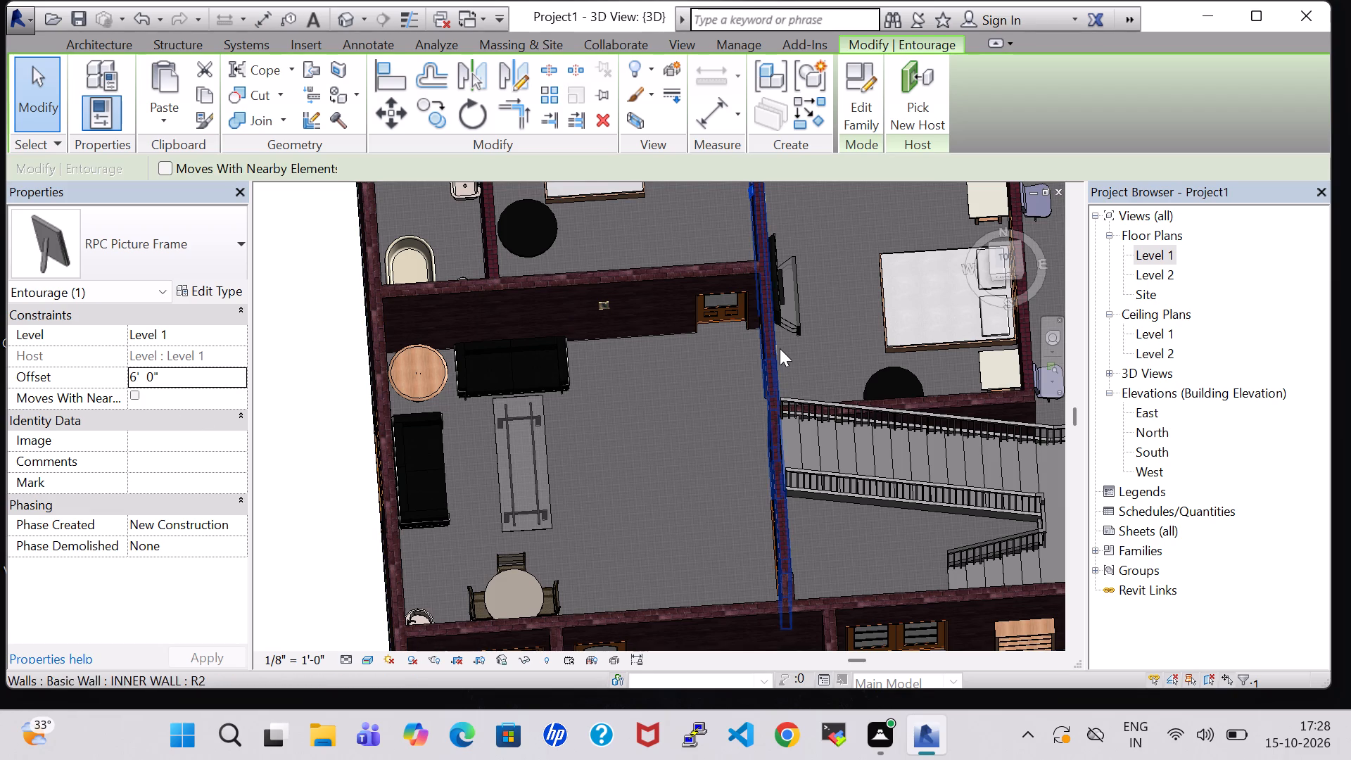
Set the offset of the picture frame on the bedroom's TV wall, between the TV and the stairs, to 6' 0".
{"action": "left_click", "coordinate": [780, 348]}
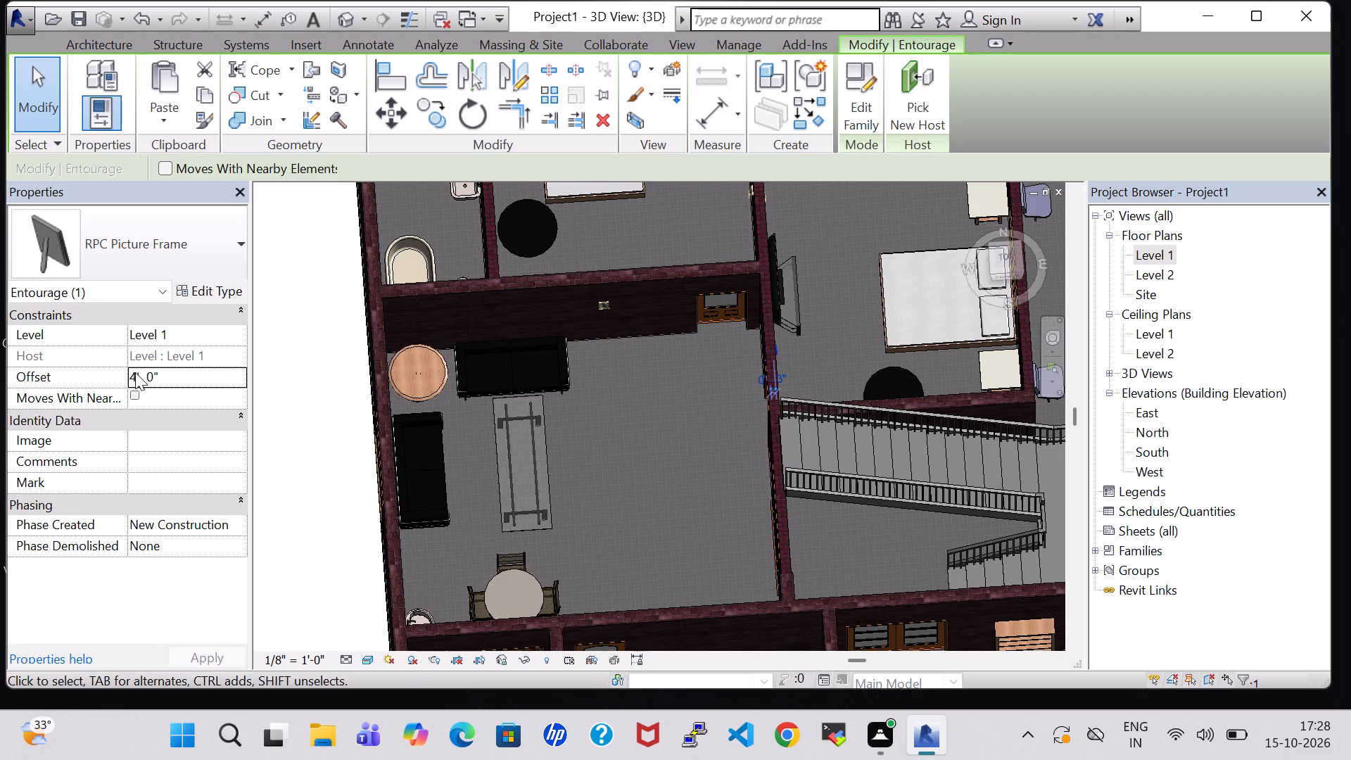
{"action": "left_click", "coordinate": [137, 372]}
{"action": "key", "text": "BackSpace"}
{"action": "key", "text": "6"}
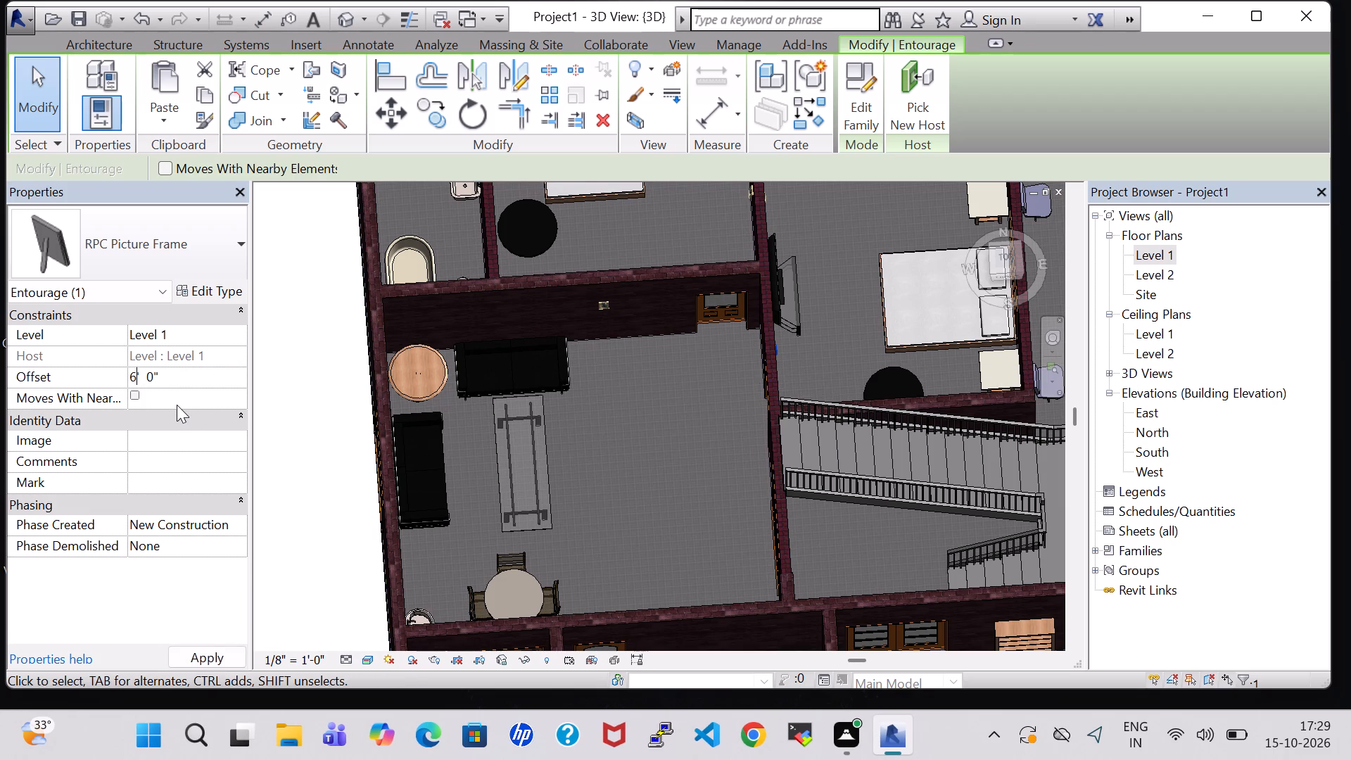
{"action": "key", "text": "Return"}
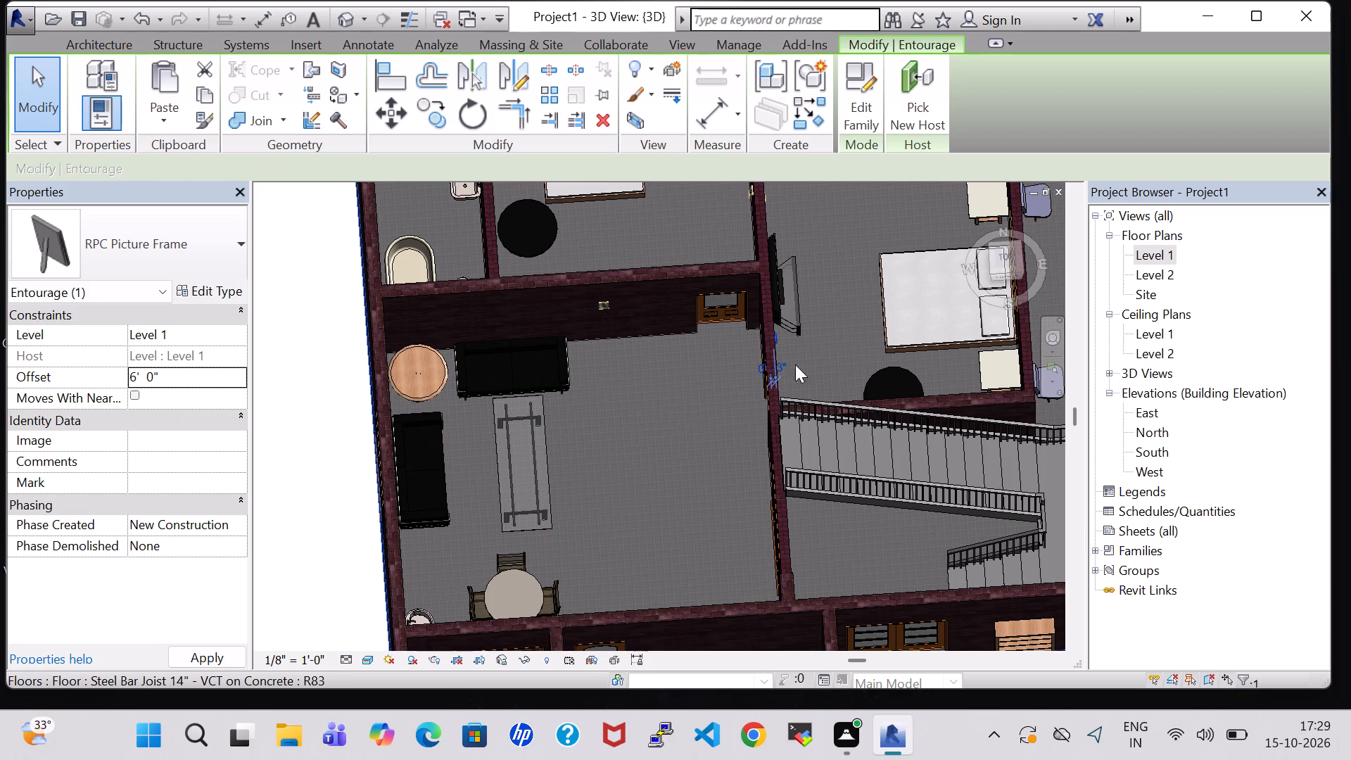
Set the offset of the picture frame on the wall between the two bedrooms, on the far side of the TV from the stairs, to 6' 0".
{"action": "middle_click_drag", "start_coordinate": [835, 305], "coordinate": [810, 391]}
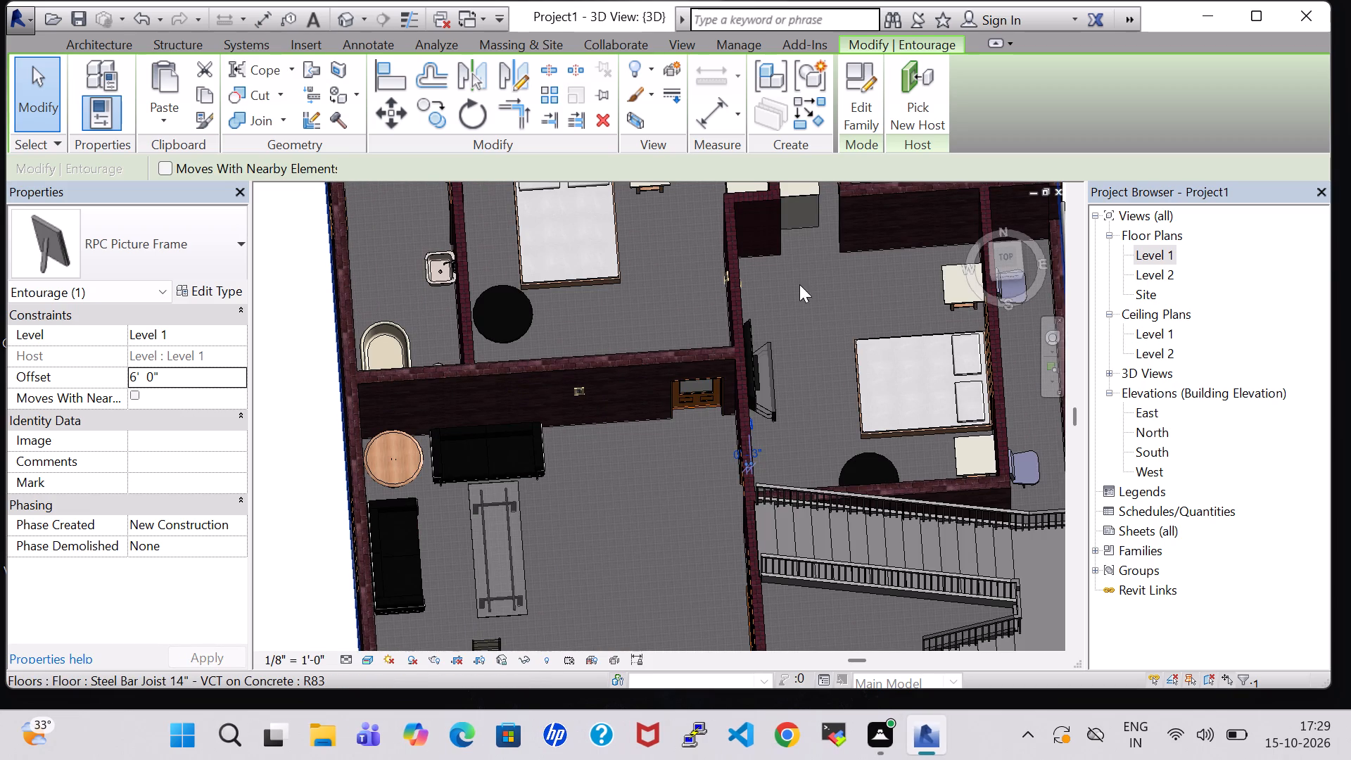
{"action": "left_click", "coordinate": [746, 283]}
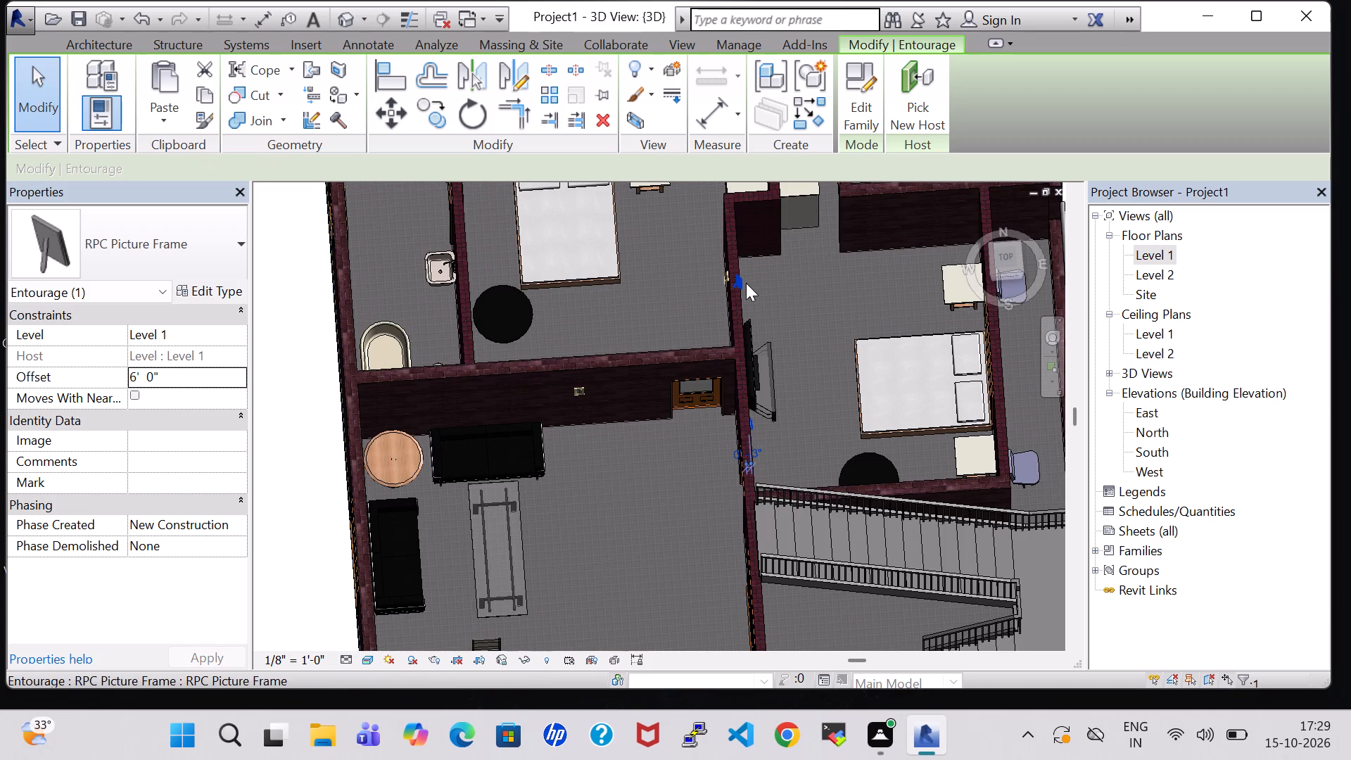
{"action": "left_click", "coordinate": [137, 379]}
{"action": "key", "text": "BackSpace"}
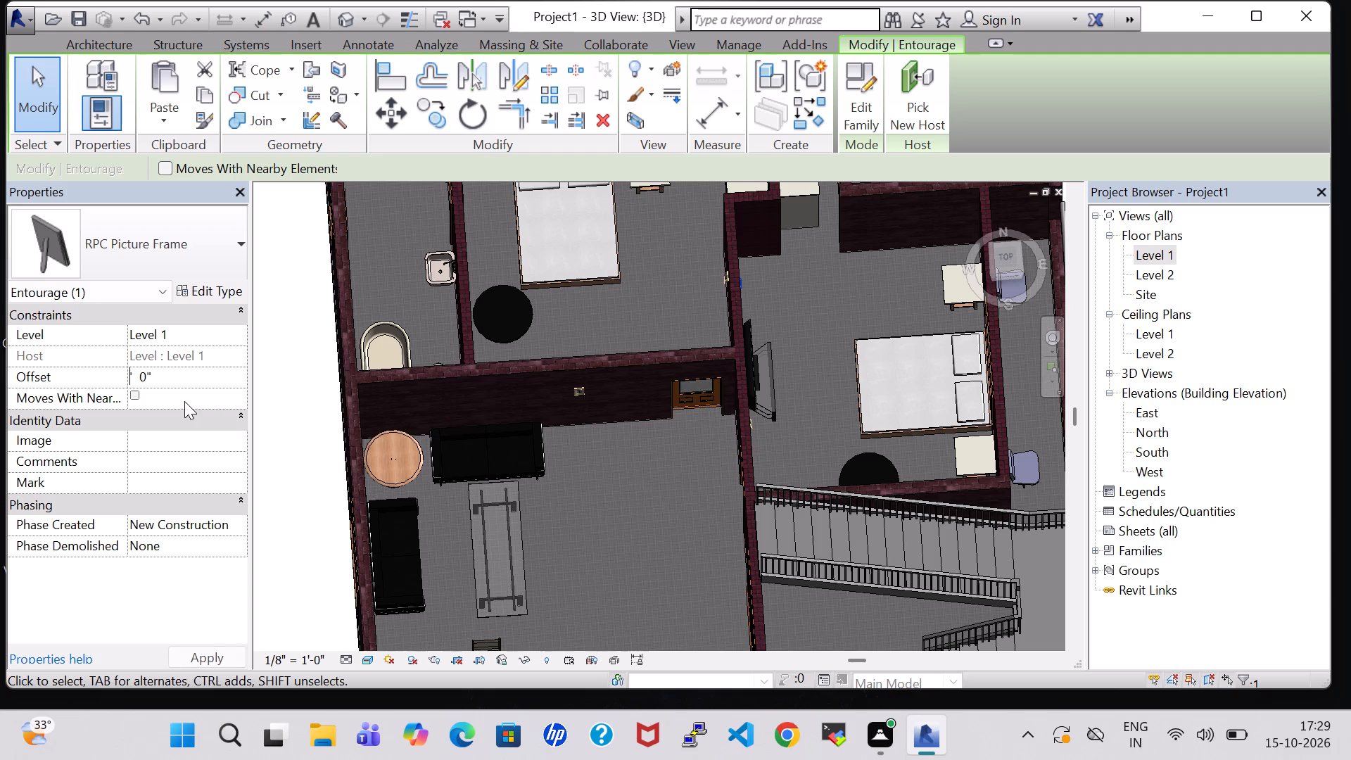
{"action": "key", "text": "6"}
{"action": "key", "text": "Return"}
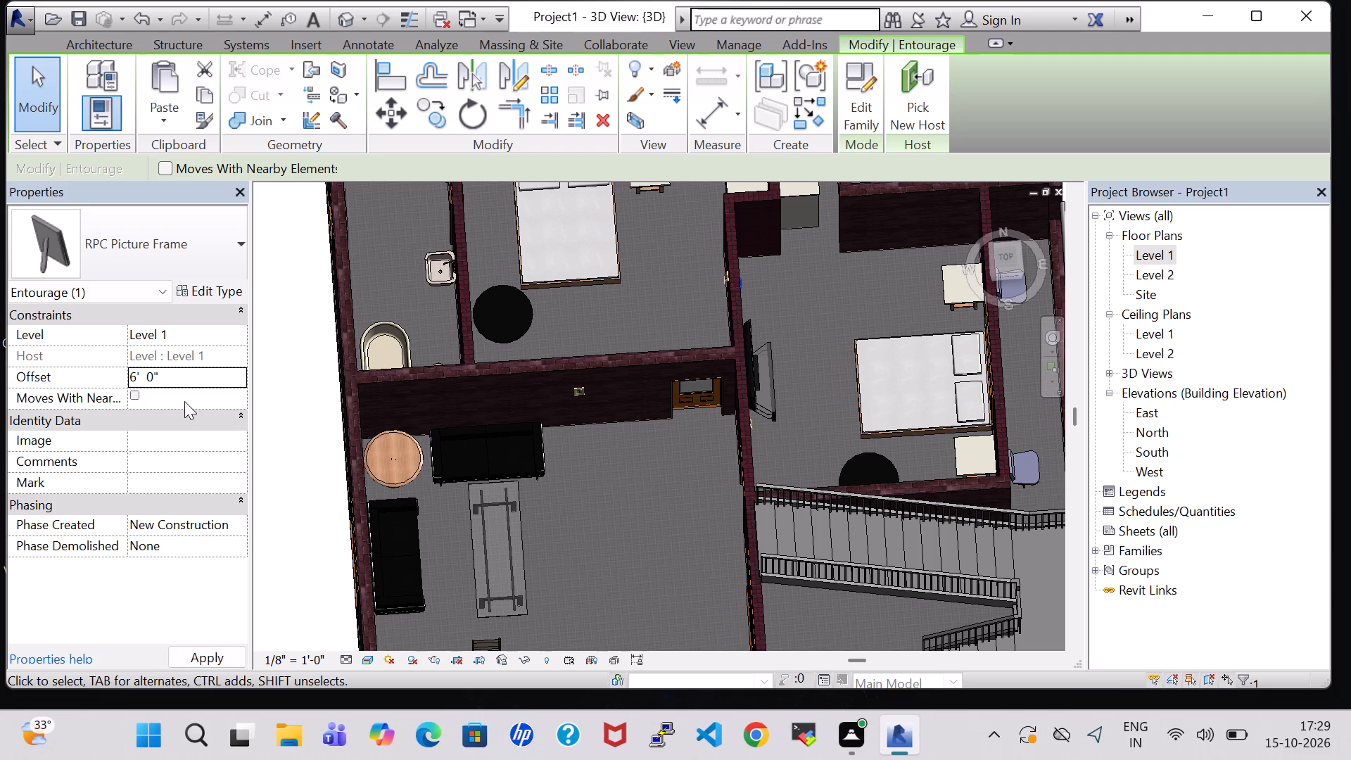
Review the furnished rooms from above and the house from the front with the roof hidden.
{"action": "scroll", "coordinate": [210, 468], "scroll_direction": "down", "scroll_amount": 1}
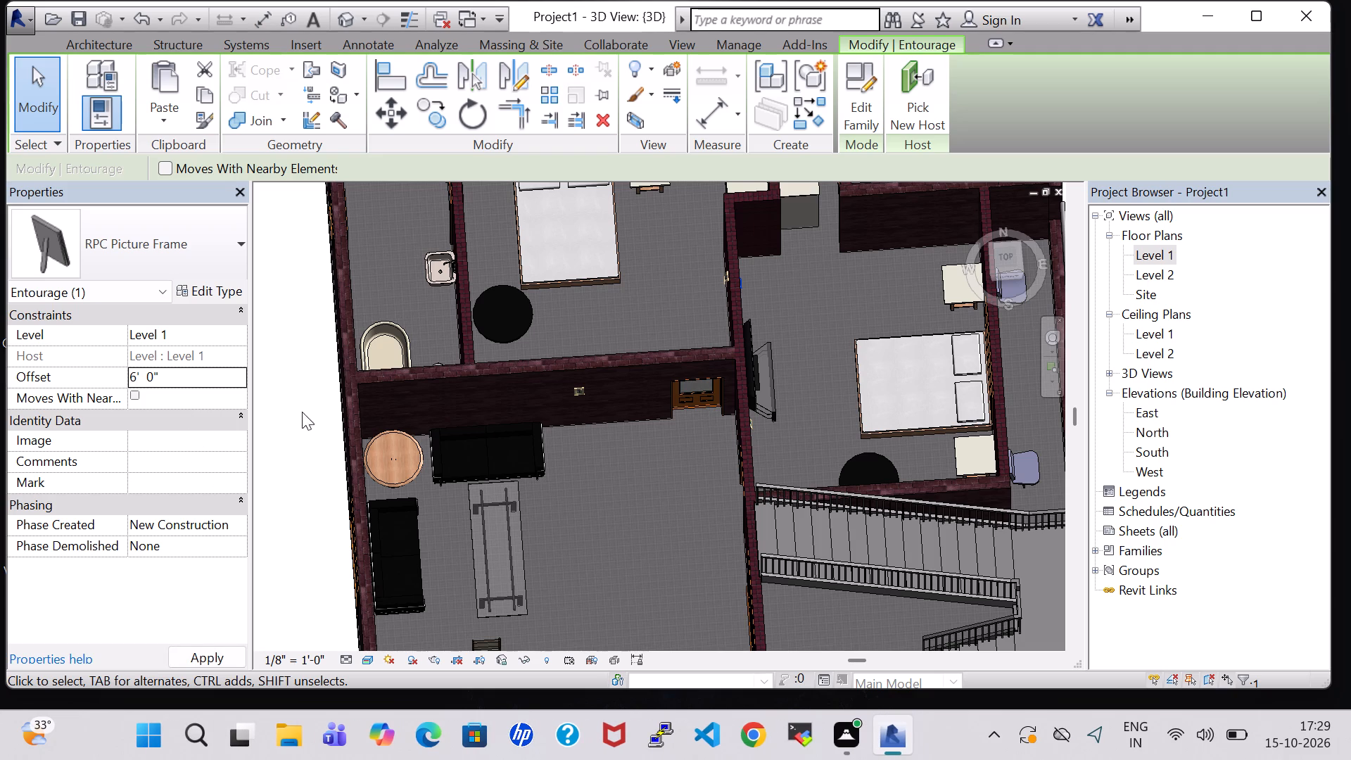
{"action": "scroll", "coordinate": [953, 331], "scroll_direction": "down", "scroll_amount": 2}
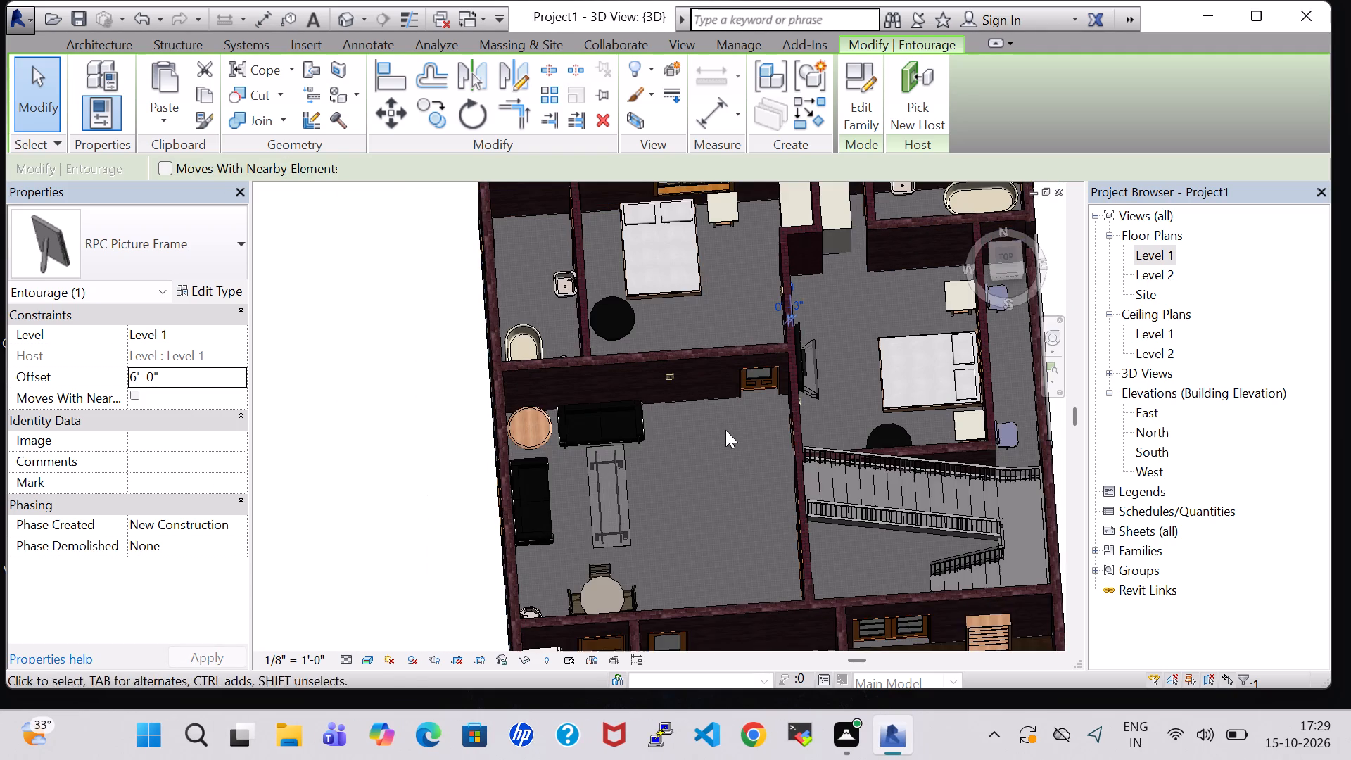
{"action": "scroll", "coordinate": [801, 459], "scroll_direction": "down", "scroll_amount": 1}
{"action": "middle_click_drag", "start_coordinate": [730, 495], "coordinate": [661, 470]}
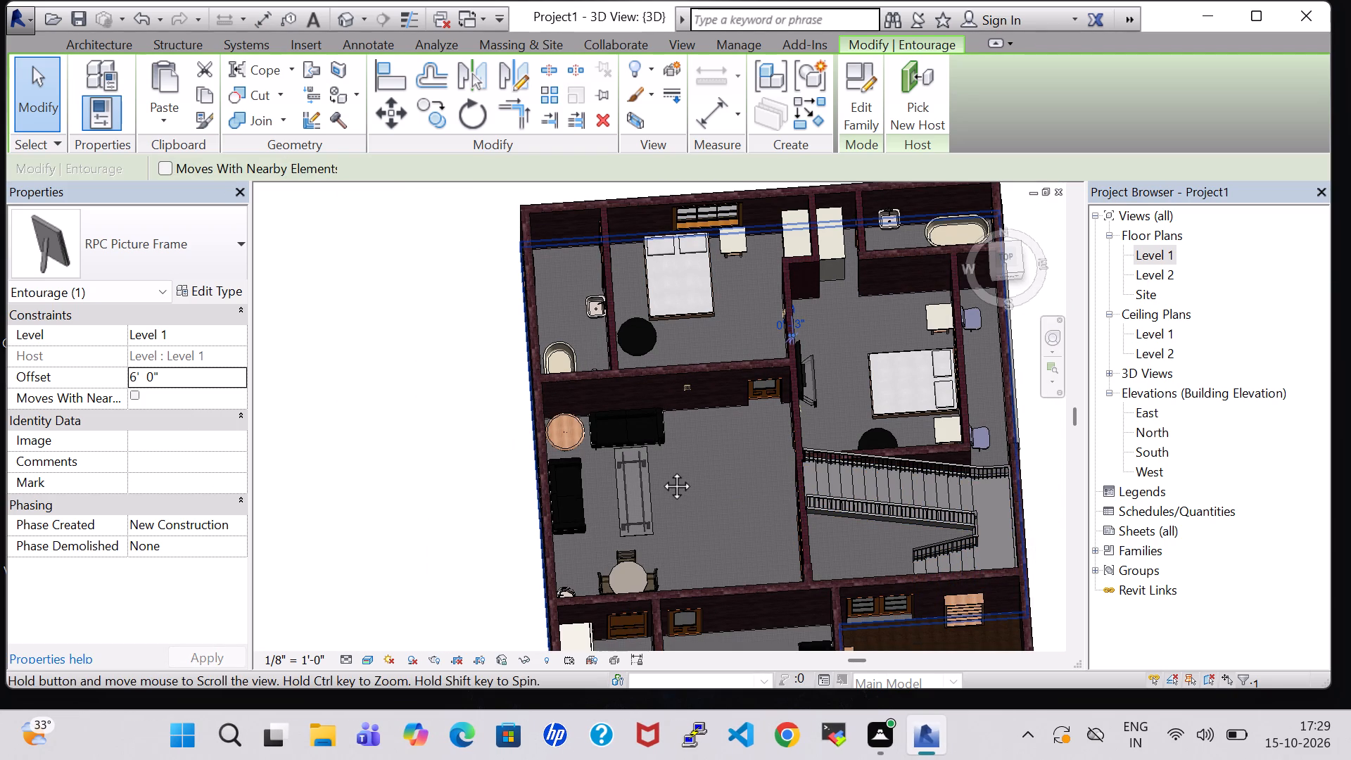
{"action": "middle_click_drag", "start_coordinate": [661, 470], "coordinate": [649, 467]}
{"action": "middle_click_drag", "start_coordinate": [668, 469], "coordinate": [622, 348]}
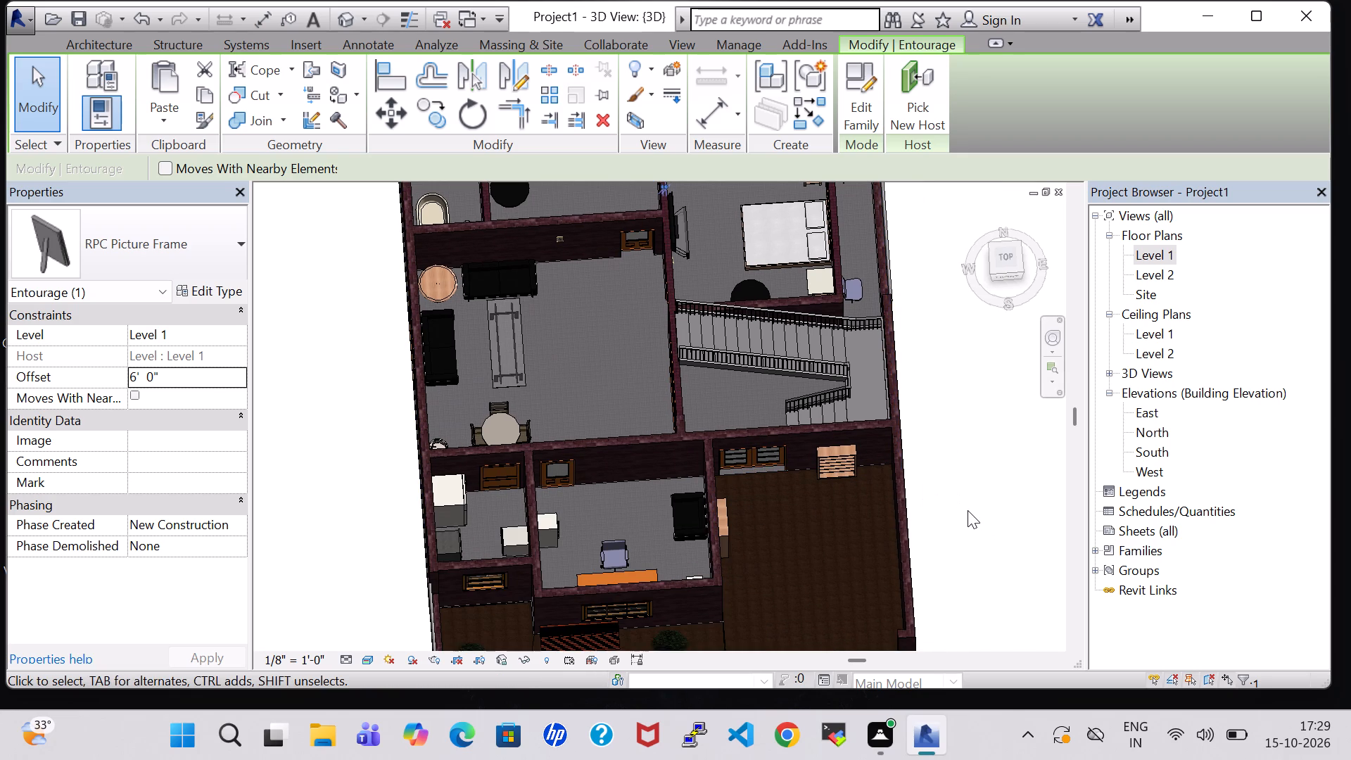
{"action": "left_click", "coordinate": [674, 233]}
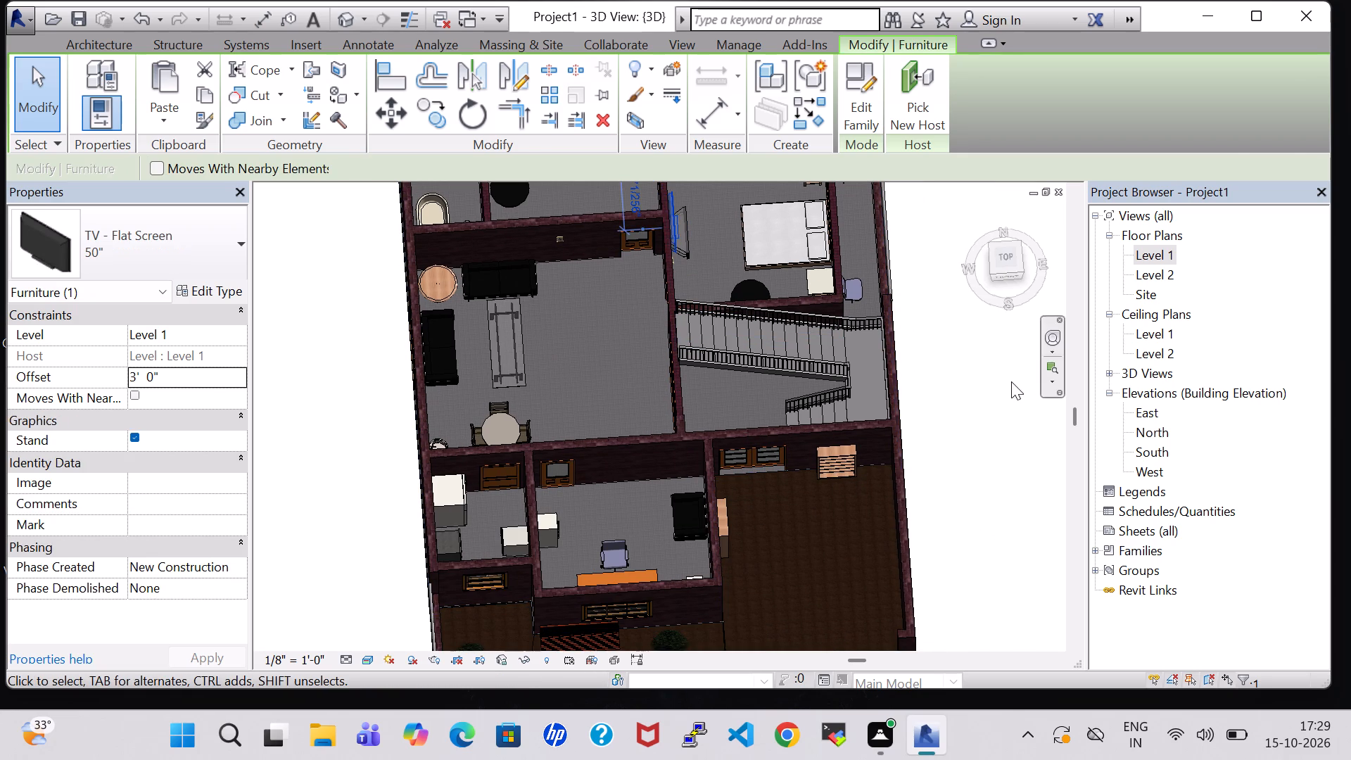
{"action": "left_click", "coordinate": [963, 429]}
{"action": "middle_click_drag", "start_coordinate": [963, 439], "coordinate": [939, 360], "text": "shift"}
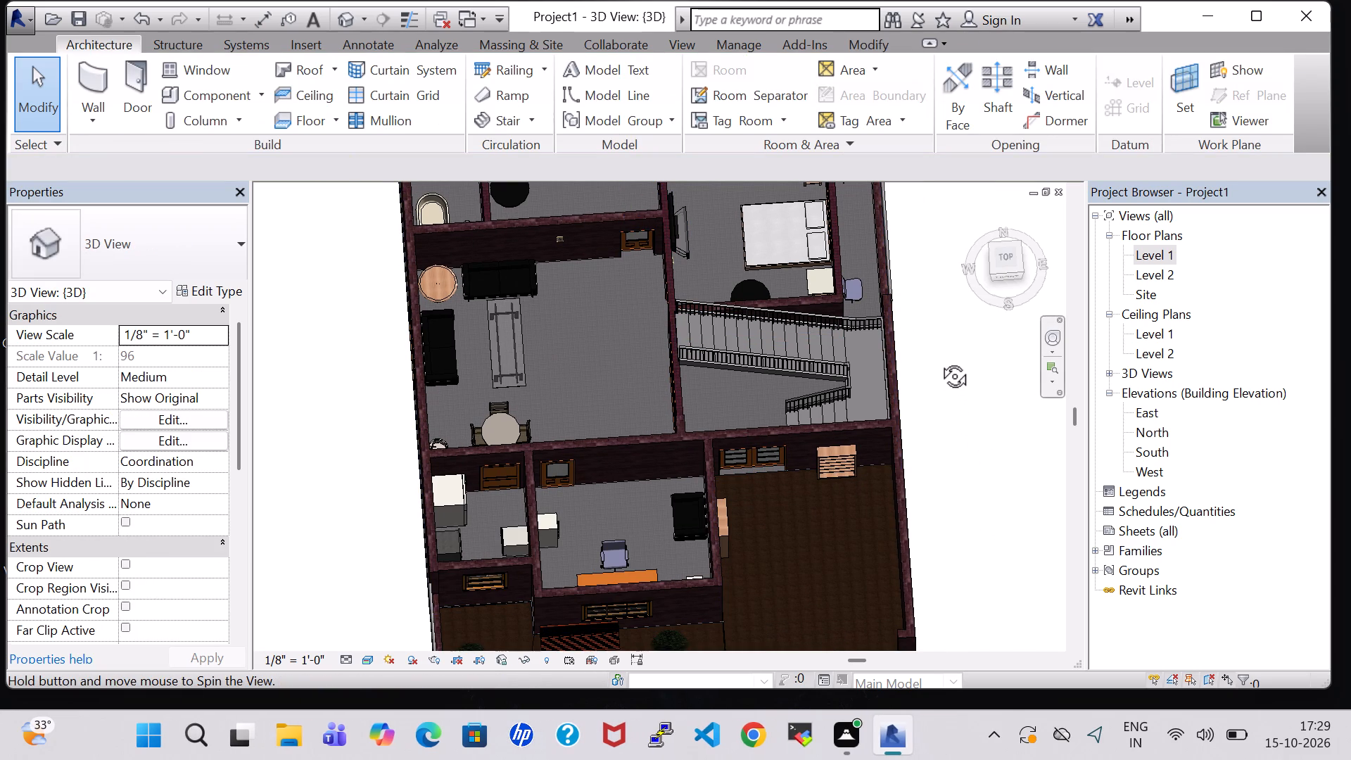
{"action": "middle_click_drag", "start_coordinate": [957, 490], "coordinate": [970, 386]}
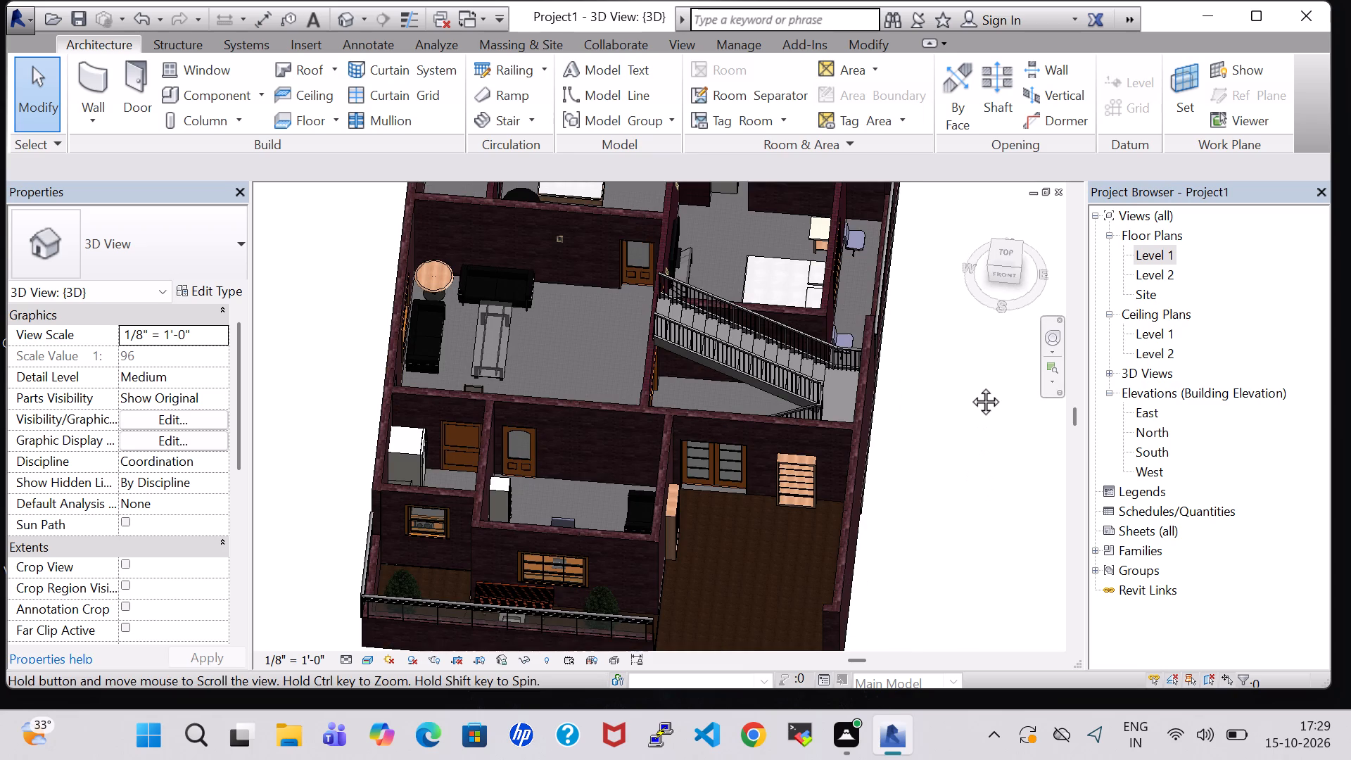
{"action": "middle_click_drag", "start_coordinate": [970, 386], "coordinate": [972, 382]}
{"action": "middle_click_drag", "start_coordinate": [967, 417], "coordinate": [965, 372], "text": "shift"}
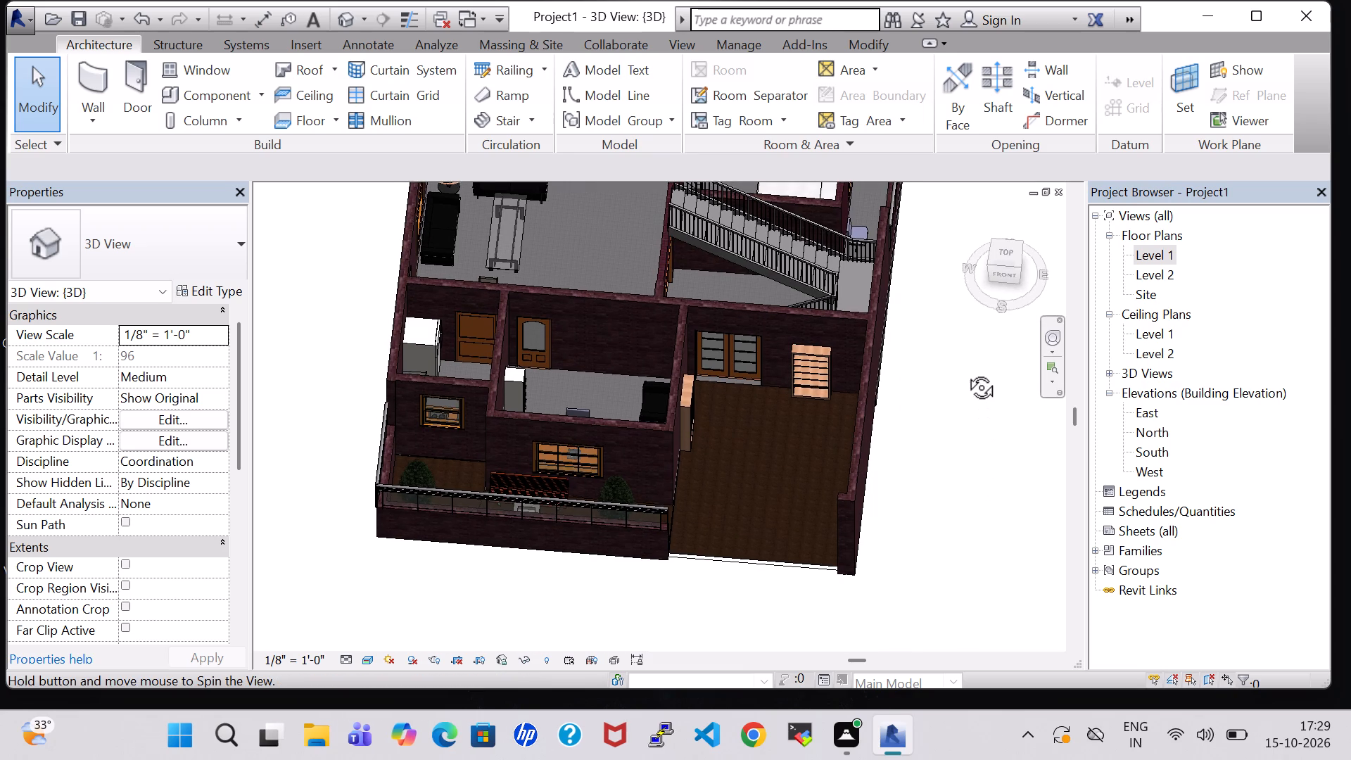
{"action": "middle_click_drag", "start_coordinate": [965, 372], "coordinate": [965, 343], "text": "shift"}
{"action": "middle_click_drag", "start_coordinate": [934, 365], "coordinate": [991, 394]}
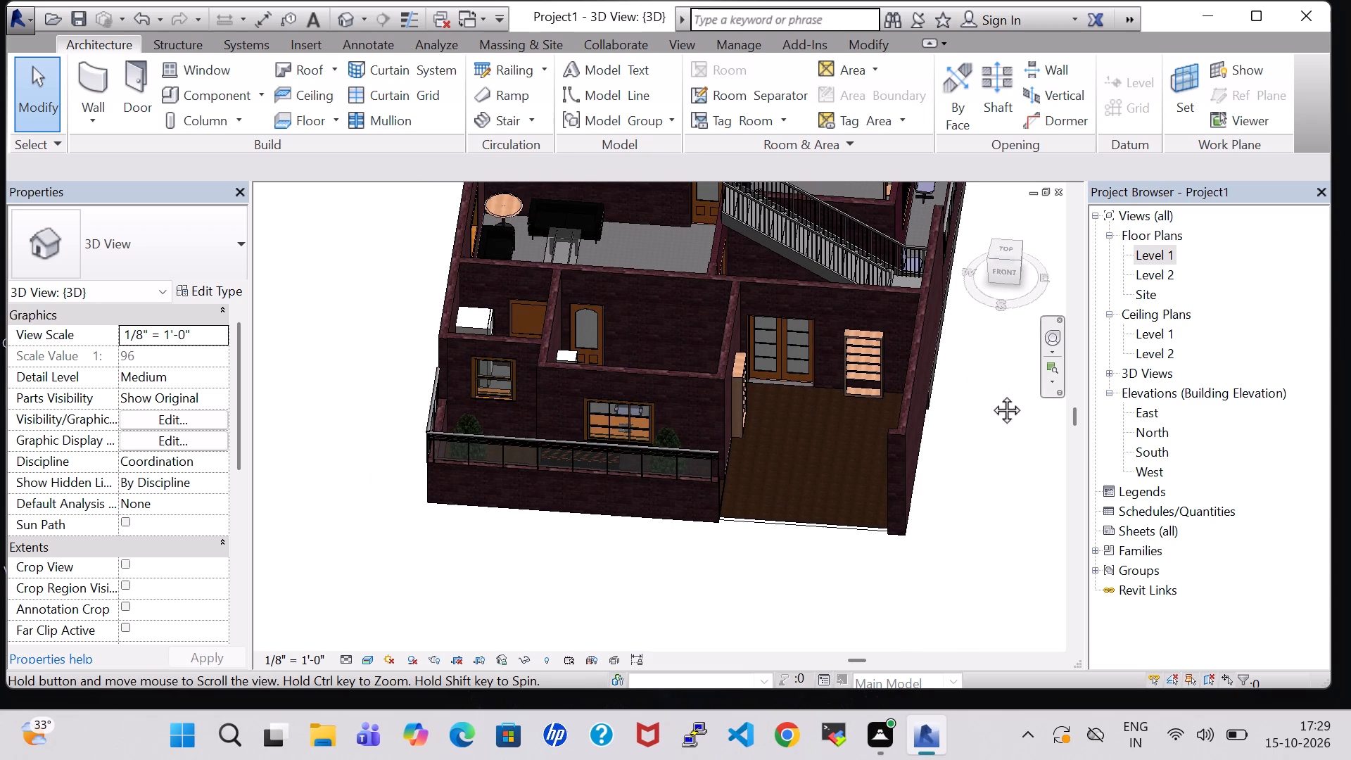
{"action": "middle_click_drag", "start_coordinate": [991, 394], "coordinate": [1000, 283], "text": "shift"}
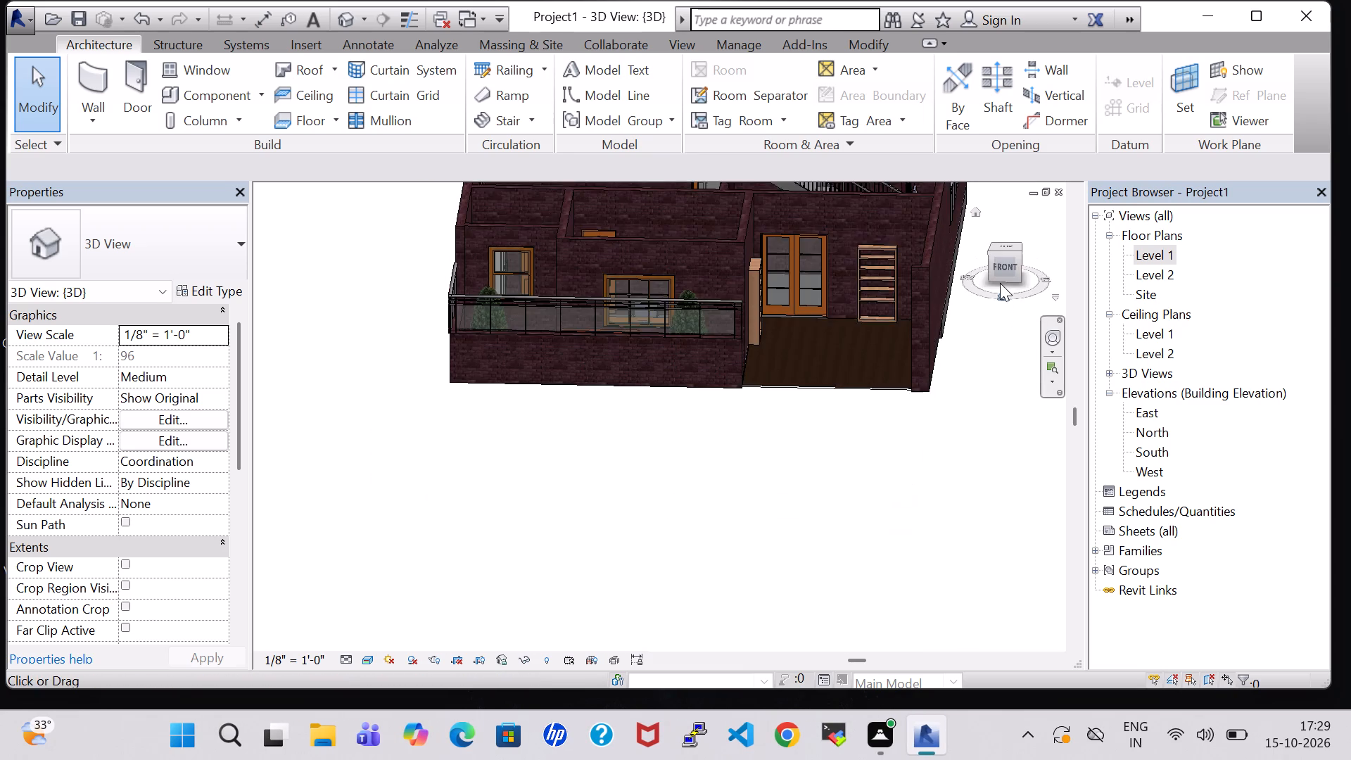
{"action": "middle_click_drag", "start_coordinate": [709, 388], "coordinate": [715, 491]}
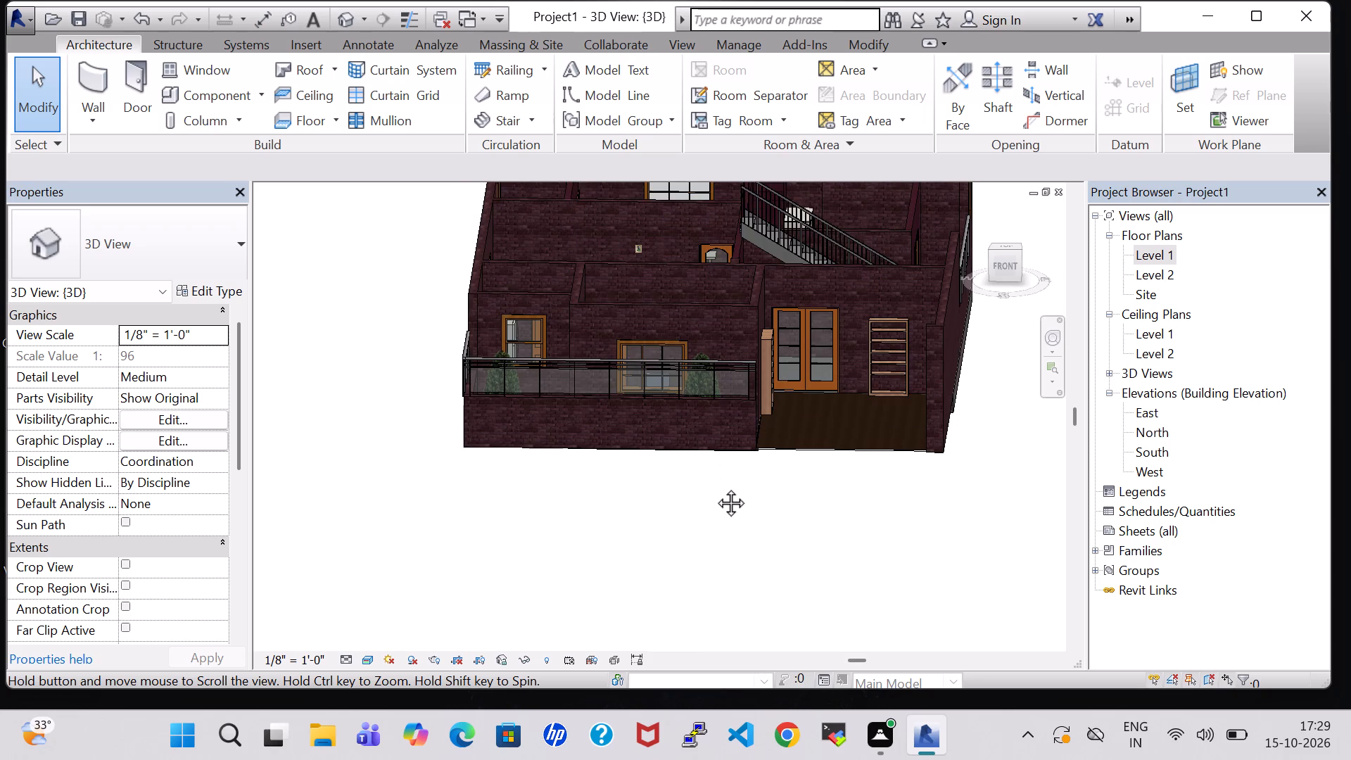
{"action": "middle_click_drag", "start_coordinate": [715, 487], "coordinate": [638, 522]}
{"action": "middle_click", "coordinate": [638, 522]}
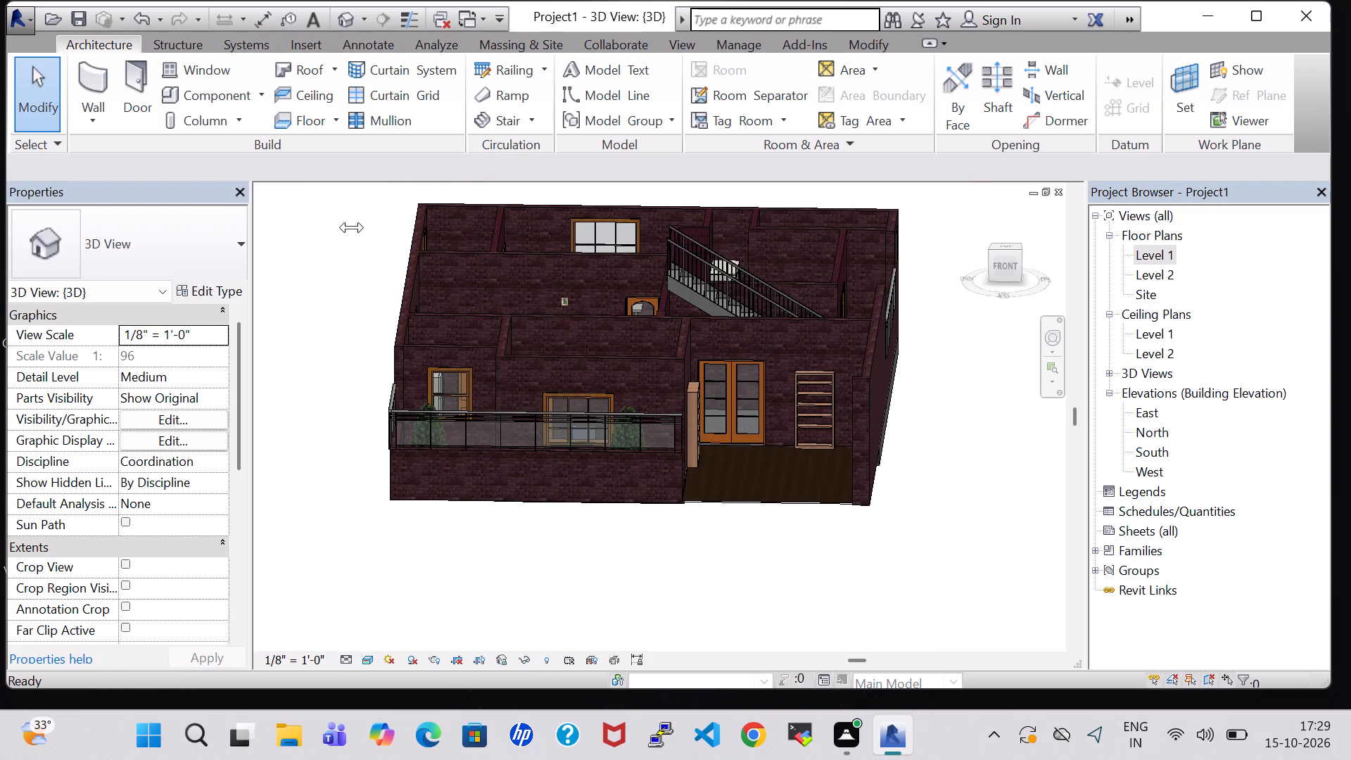
Show the Roofs category in the 3D view through its Visibility/Graphic Overrides.
{"action": "type", "text": "VV"}
{"action": "scroll", "coordinate": [414, 353], "scroll_direction": "down", "scroll_amount": 1}
{"action": "left_click", "coordinate": [324, 338]}
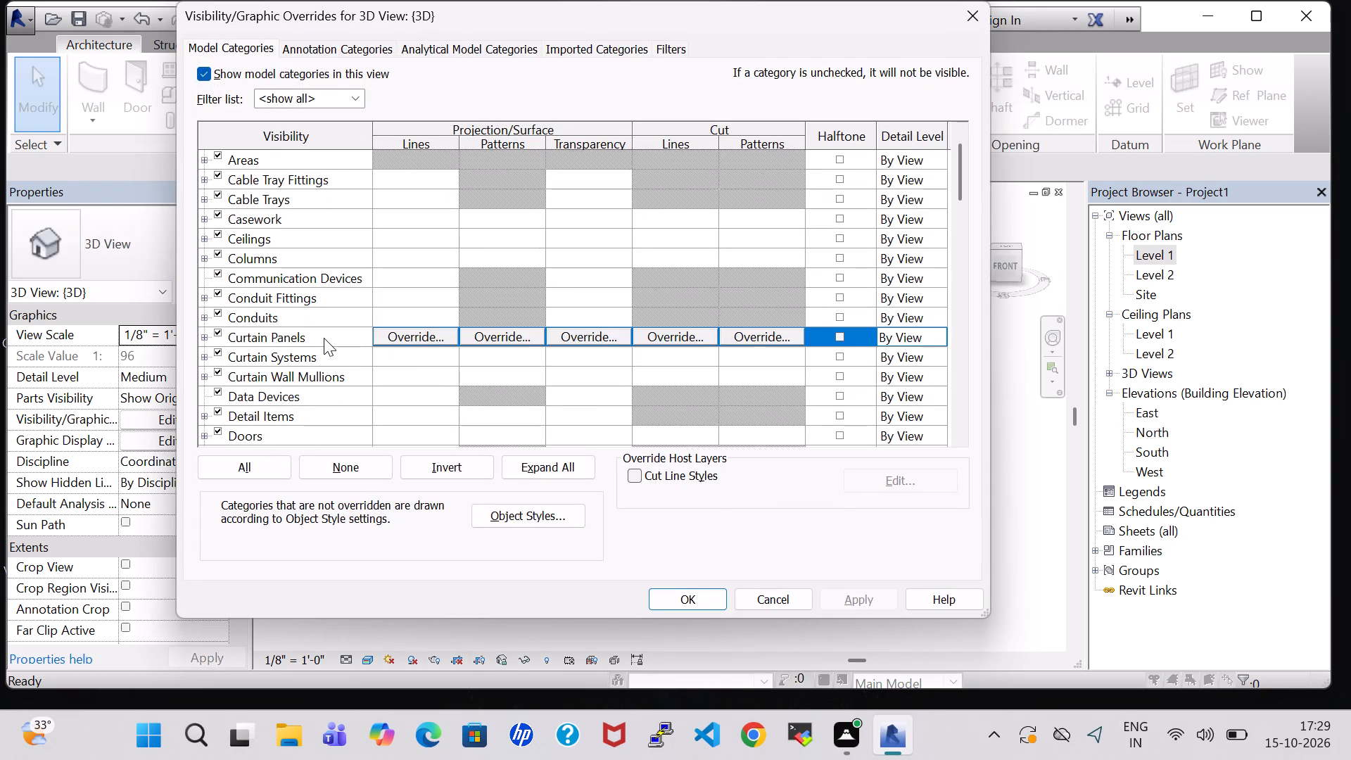
{"action": "key", "text": "r"}
{"action": "scroll", "coordinate": [324, 338], "scroll_direction": "down", "scroll_amount": 7}
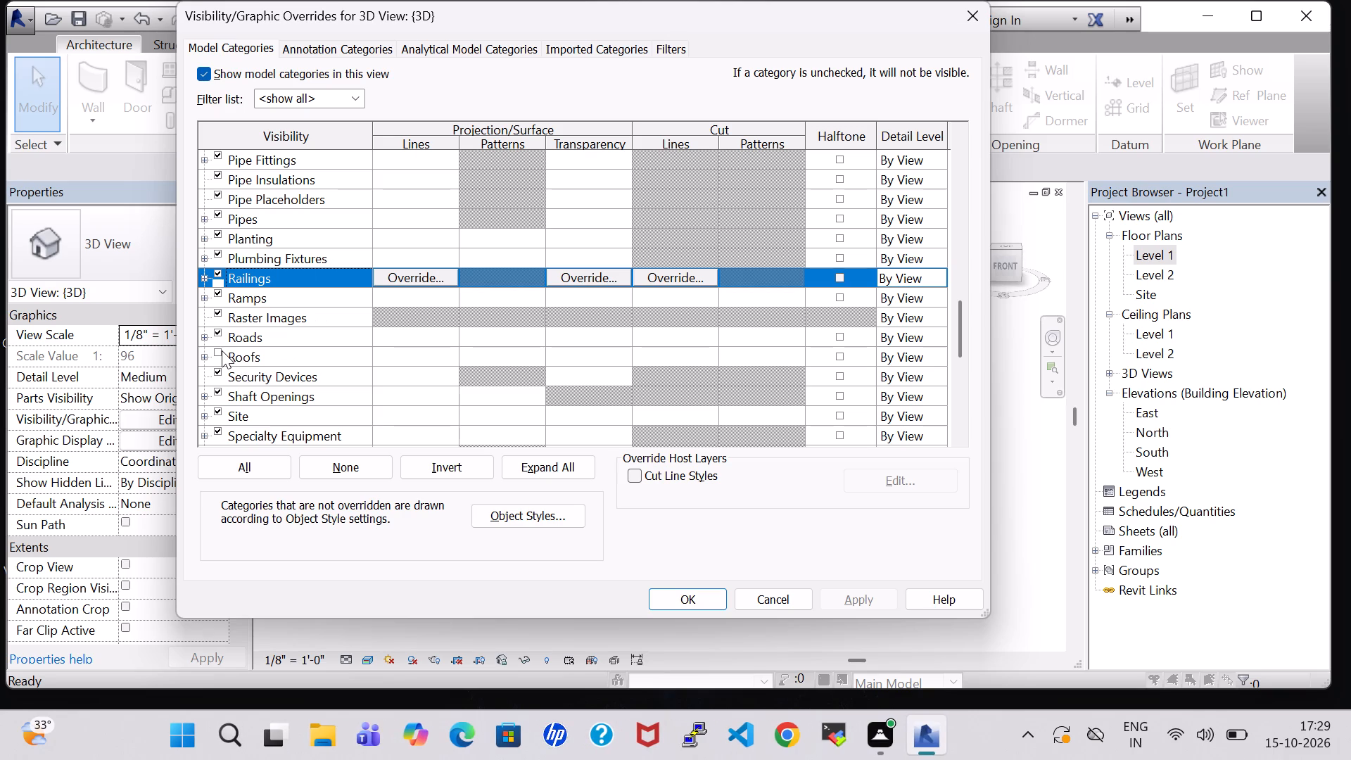
{"action": "left_click", "coordinate": [217, 349]}
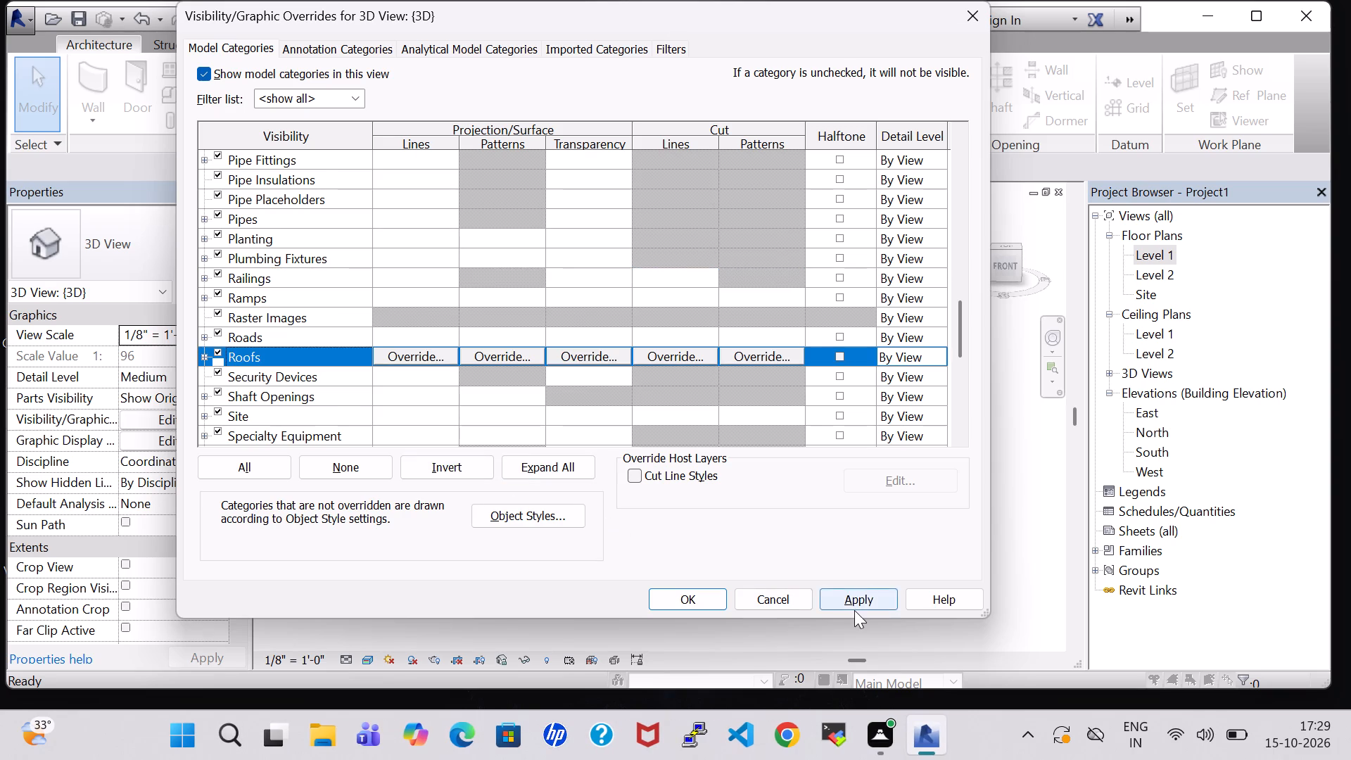
{"action": "left_click", "coordinate": [854, 610]}
{"action": "left_click", "coordinate": [709, 602]}
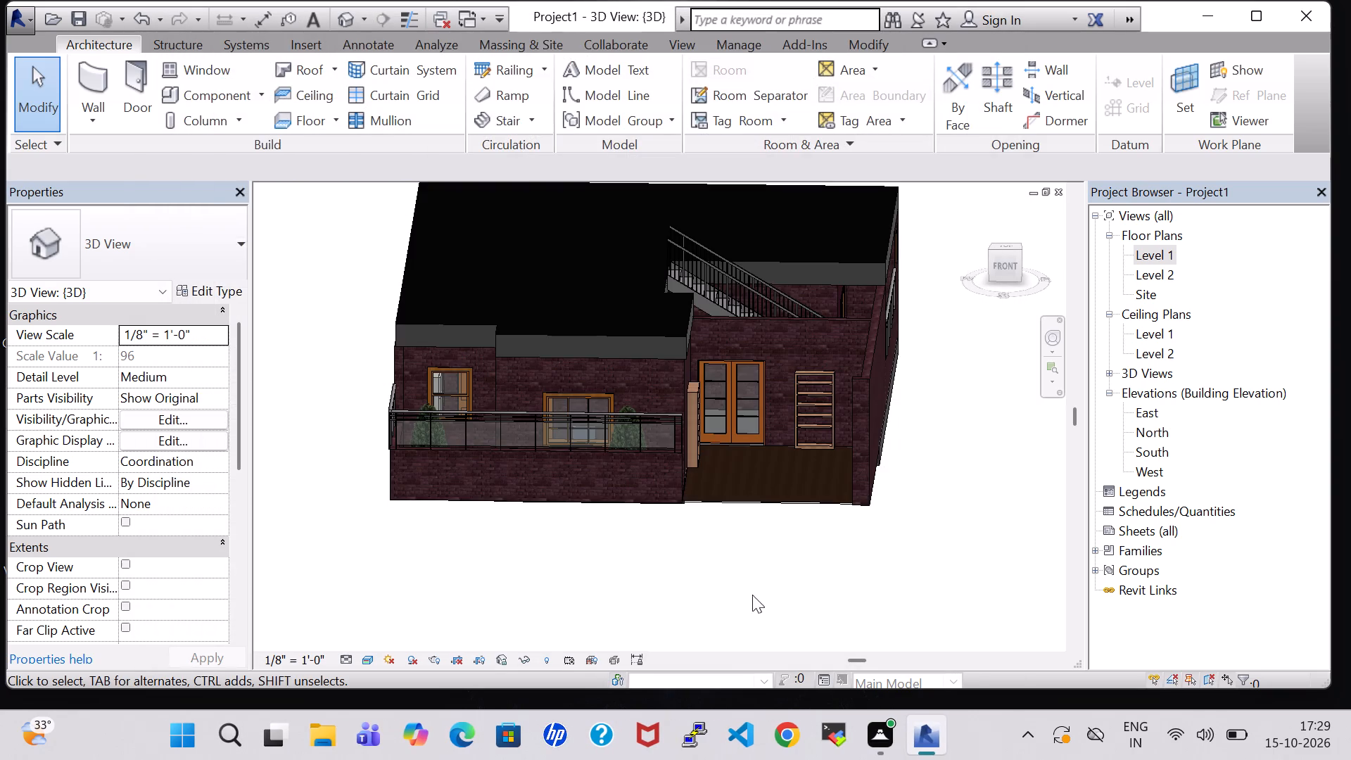
{"action": "left_click", "coordinate": [780, 581]}
Change the type of the house's flat roof to a thinner roof with a grey surface.
{"action": "middle_click_drag", "start_coordinate": [938, 475], "coordinate": [835, 482]}
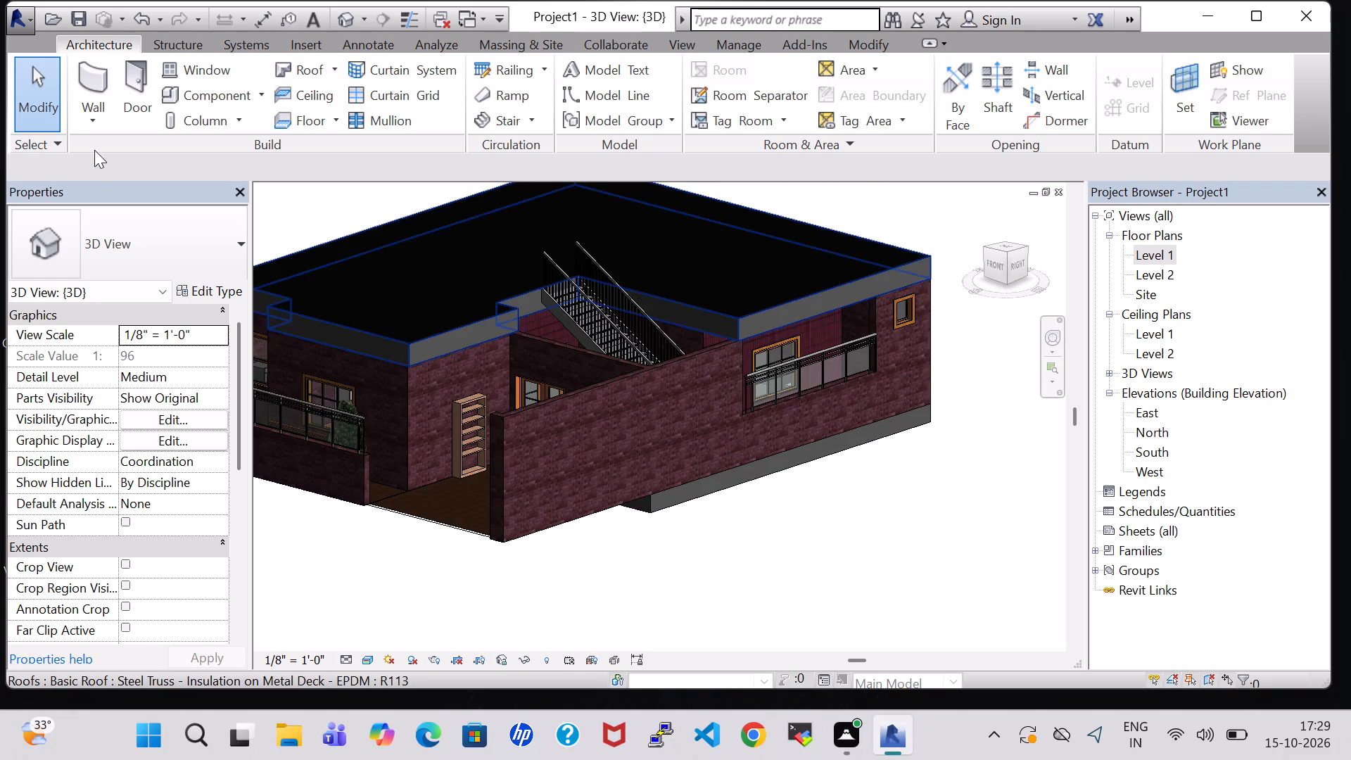
{"action": "left_click", "coordinate": [338, 326]}
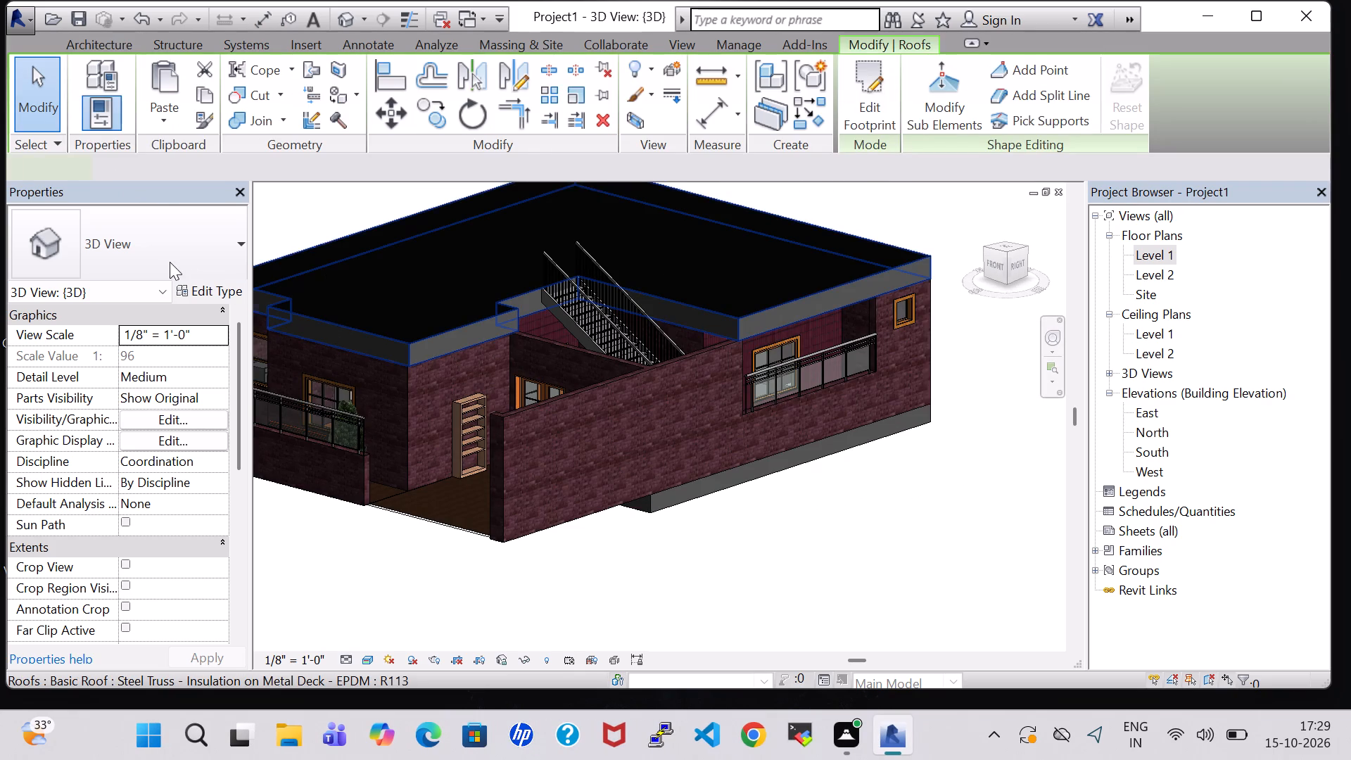
{"action": "left_click", "coordinate": [167, 257]}
{"action": "left_click", "coordinate": [152, 362]}
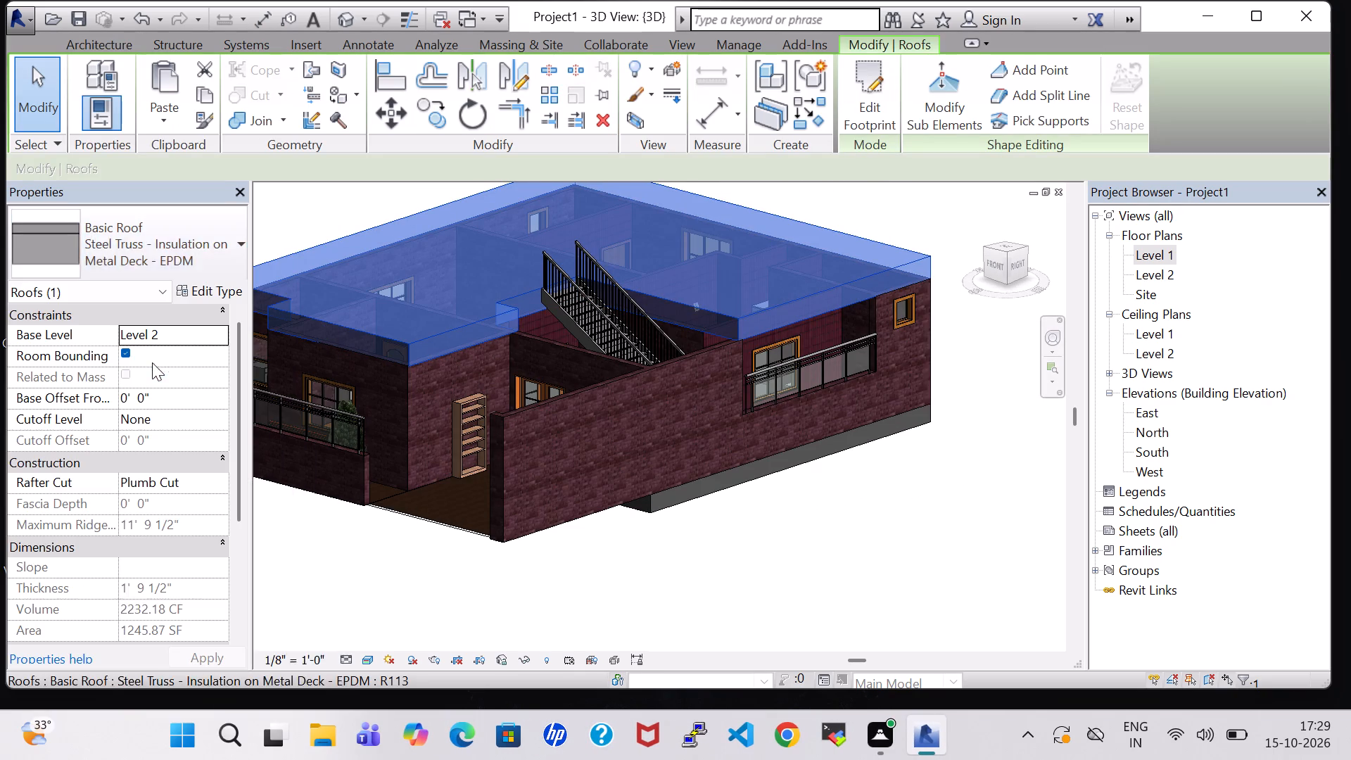
{"action": "left_click", "coordinate": [829, 528]}
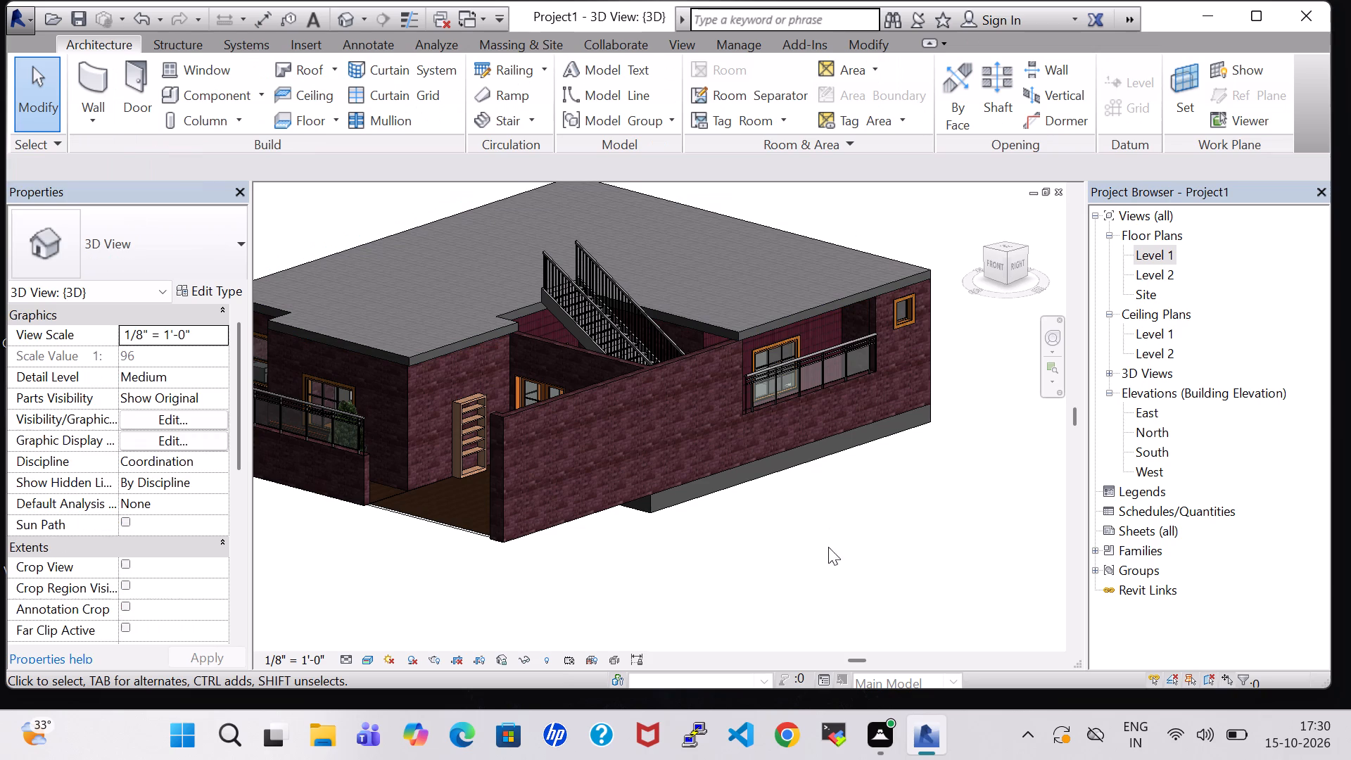
Examine the roofed house from its front corner and front side, including the stair opening and the roof edges.
{"action": "middle_click_drag", "start_coordinate": [766, 540], "coordinate": [820, 547], "text": "shift"}
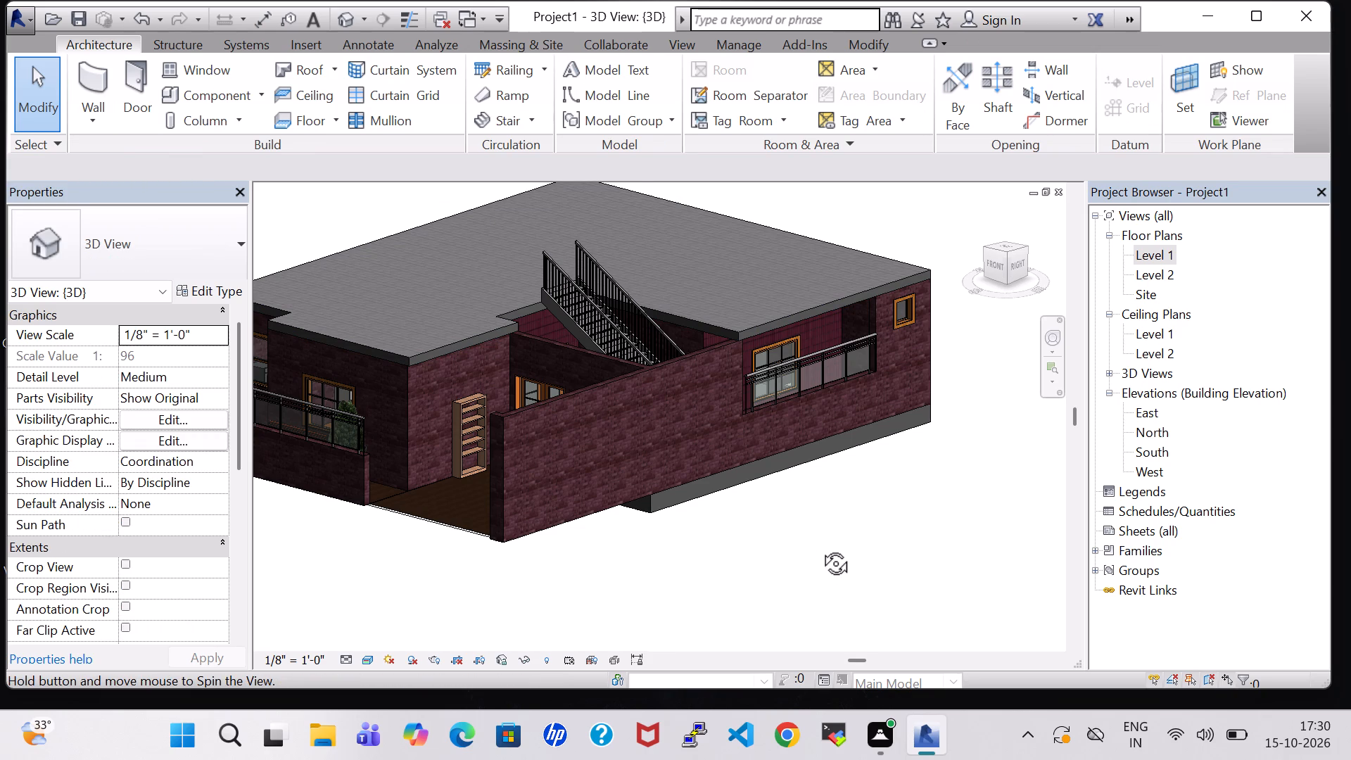
{"action": "middle_click_drag", "start_coordinate": [880, 544], "coordinate": [892, 550], "text": "shift"}
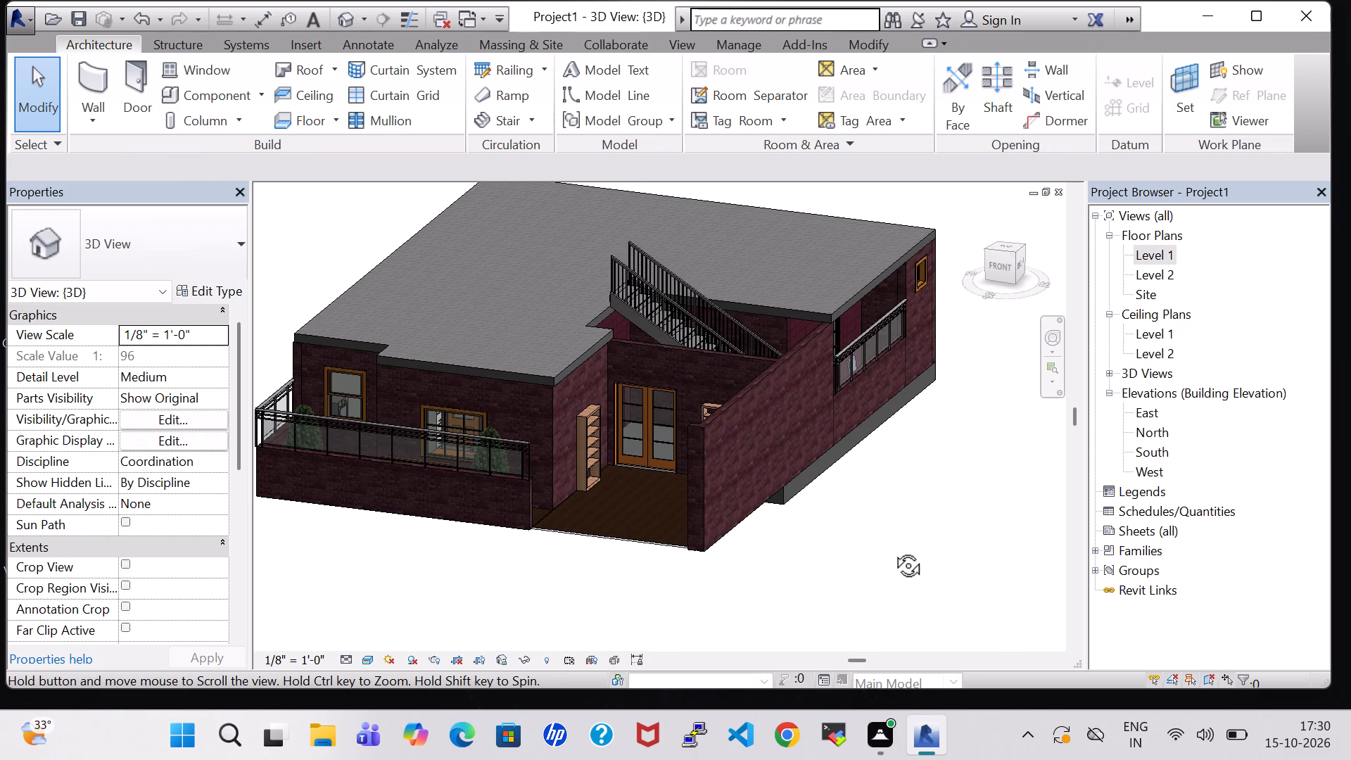
{"action": "middle_click_drag", "start_coordinate": [892, 550], "coordinate": [901, 552], "text": "shift"}
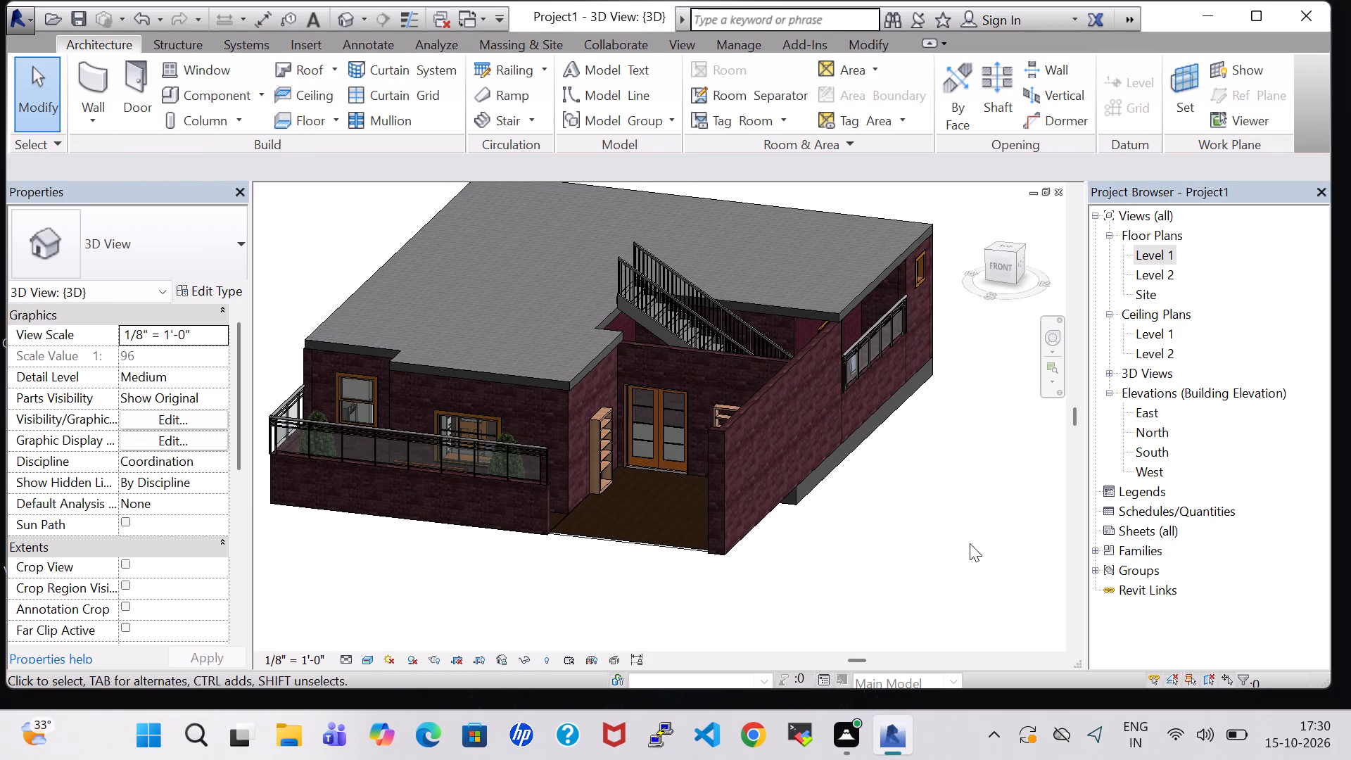
{"action": "middle_click_drag", "start_coordinate": [923, 528], "coordinate": [945, 470], "text": "shift"}
{"action": "middle_click_drag", "start_coordinate": [918, 478], "coordinate": [960, 497]}
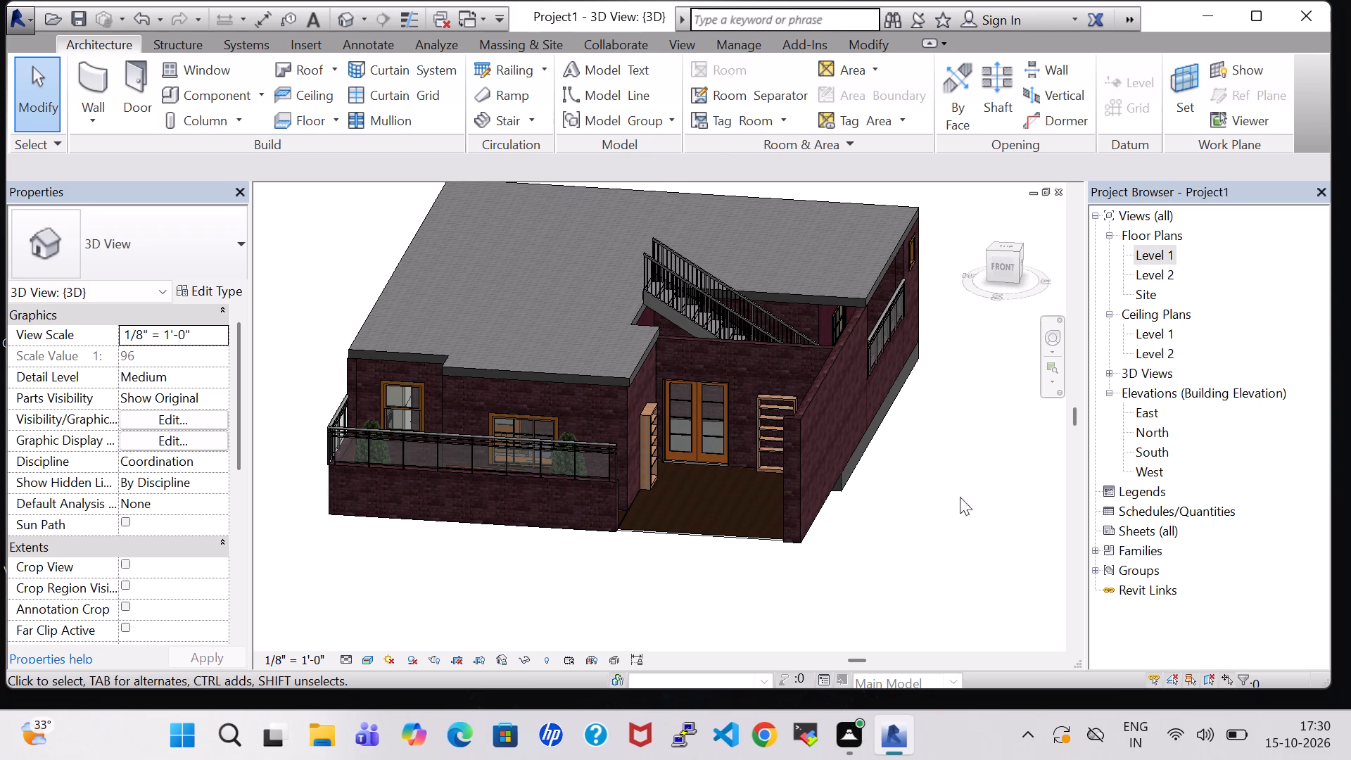
{"action": "middle_click_drag", "start_coordinate": [960, 497], "coordinate": [1017, 508]}
{"action": "middle_click_drag", "start_coordinate": [772, 528], "coordinate": [772, 538]}
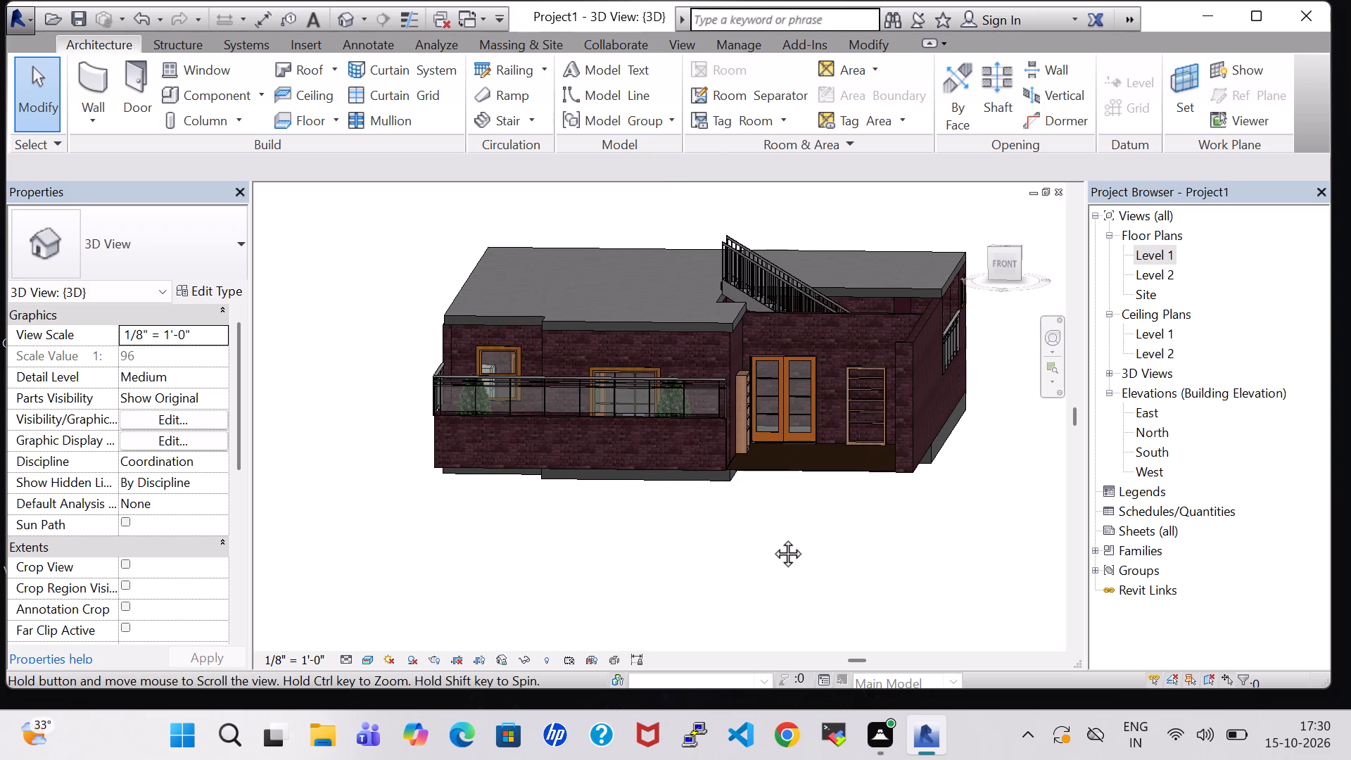
{"action": "middle_click_drag", "start_coordinate": [772, 538], "coordinate": [588, 538]}
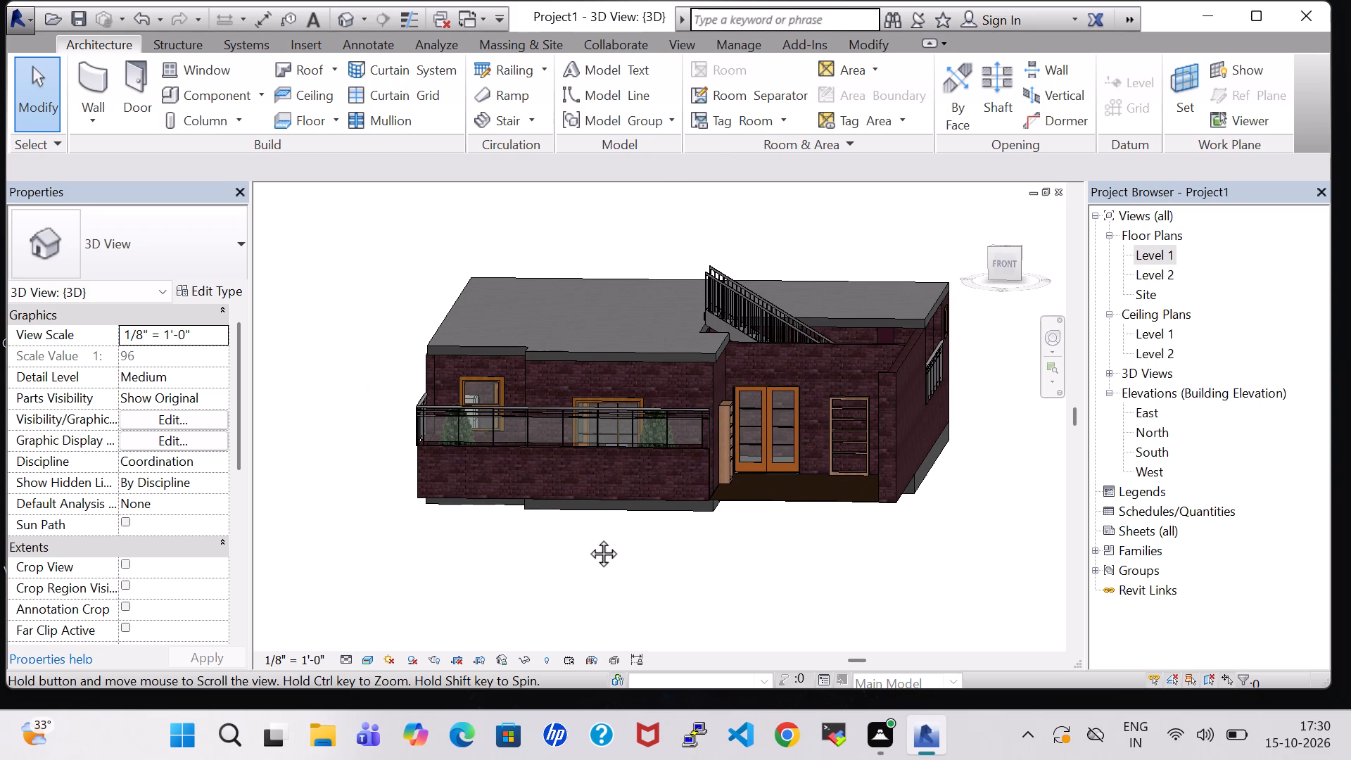
{"action": "middle_click_drag", "start_coordinate": [588, 538], "coordinate": [647, 559]}
{"action": "middle_click_drag", "start_coordinate": [659, 559], "coordinate": [698, 573]}
{"action": "middle_click_drag", "start_coordinate": [705, 574], "coordinate": [711, 576], "text": "shift"}
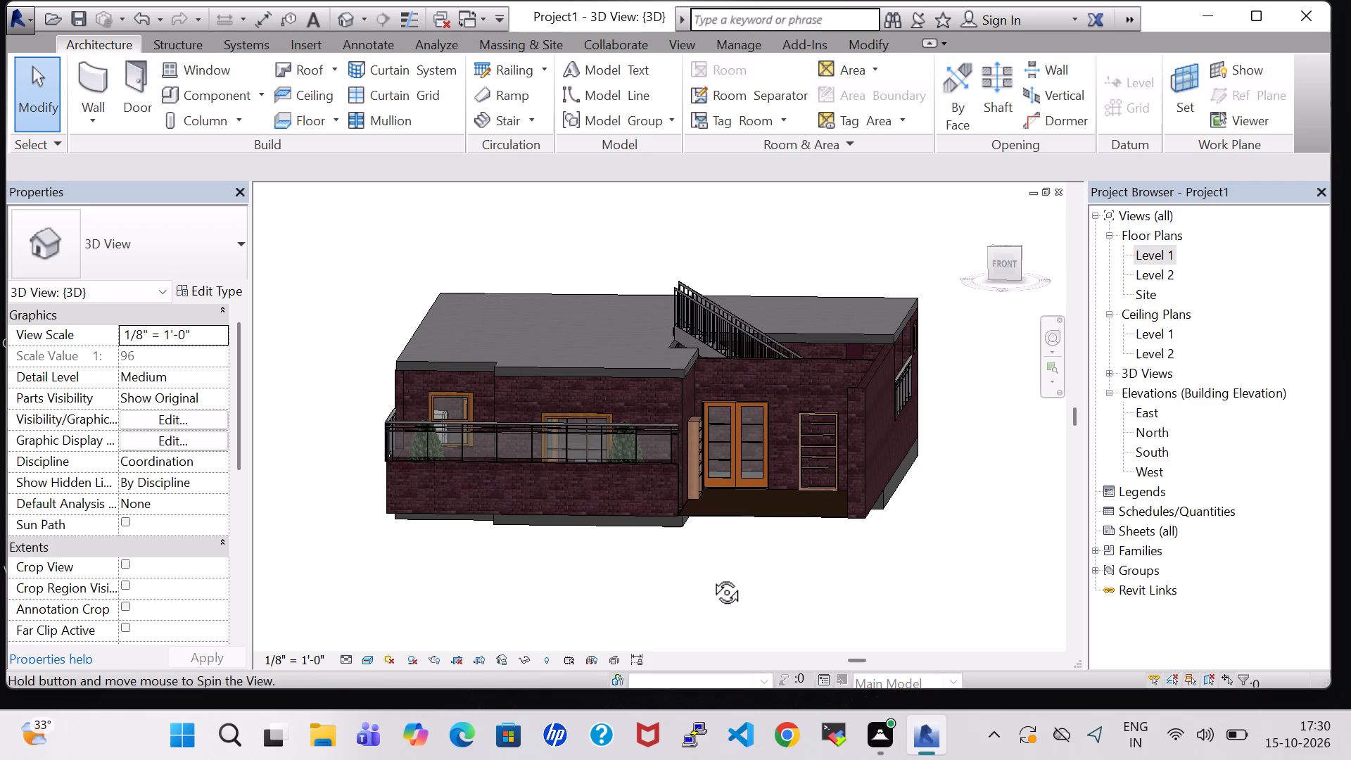
Save the project as Project47 in the work folder on the Desktop.
{"action": "middle_click_drag", "start_coordinate": [711, 576], "coordinate": [718, 576], "text": "shift"}
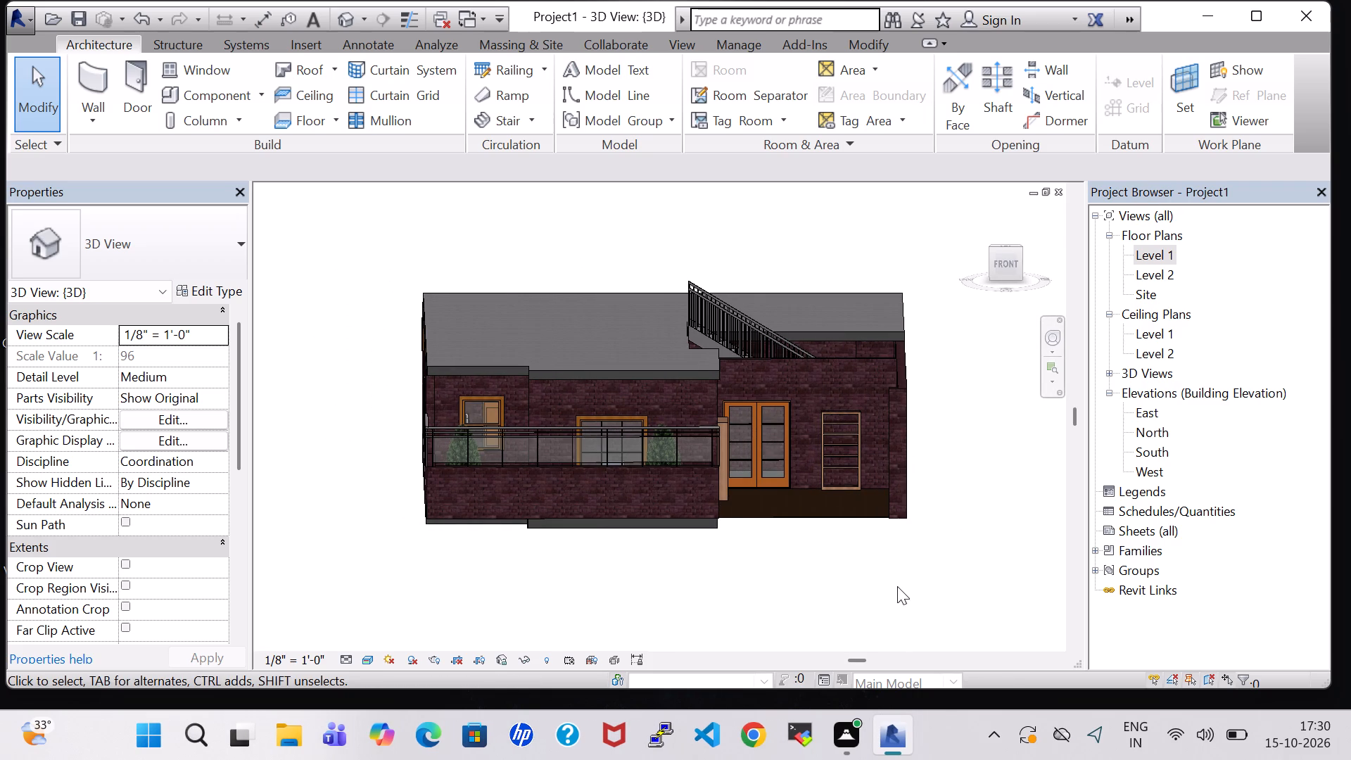
{"action": "key", "text": "Escape"}
{"action": "left_click", "coordinate": [24, 10]}
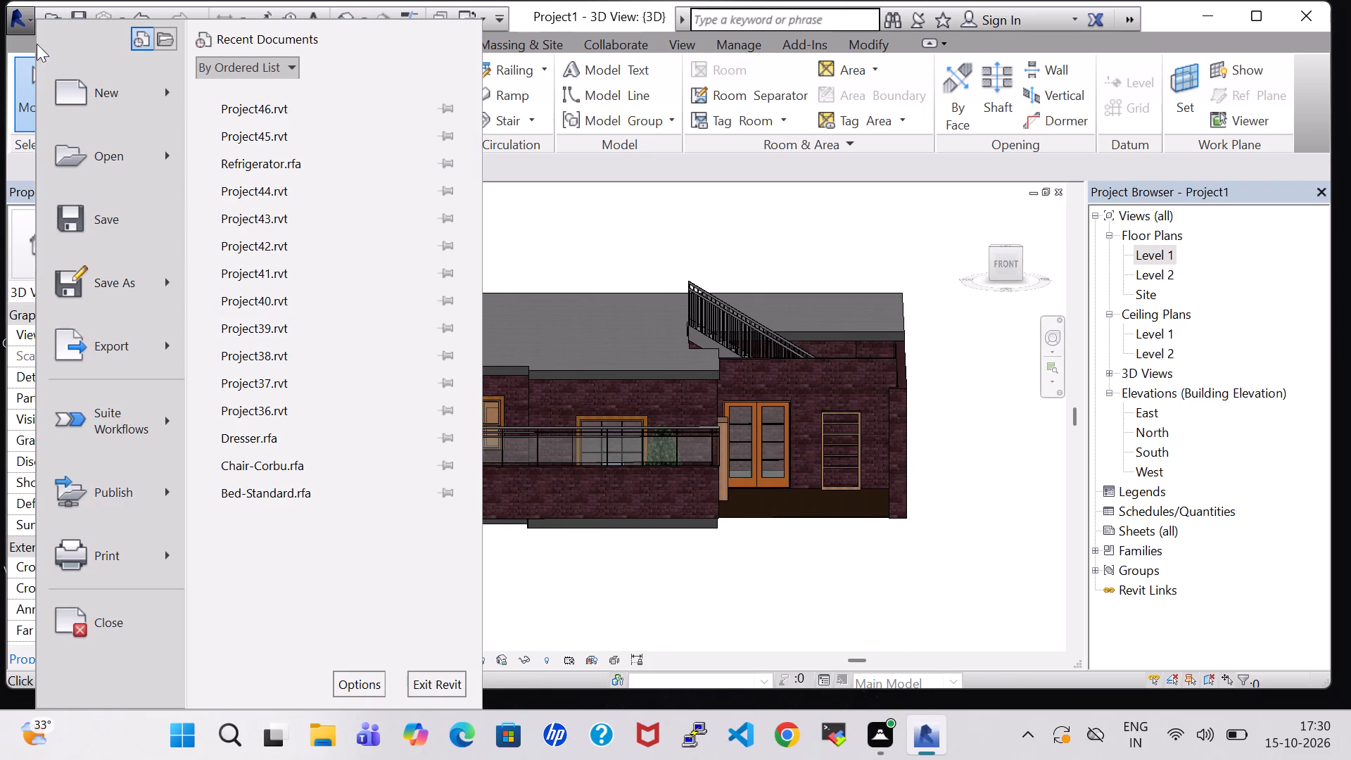
{"action": "left_click", "coordinate": [122, 293]}
{"action": "left_click", "coordinate": [299, 133]}
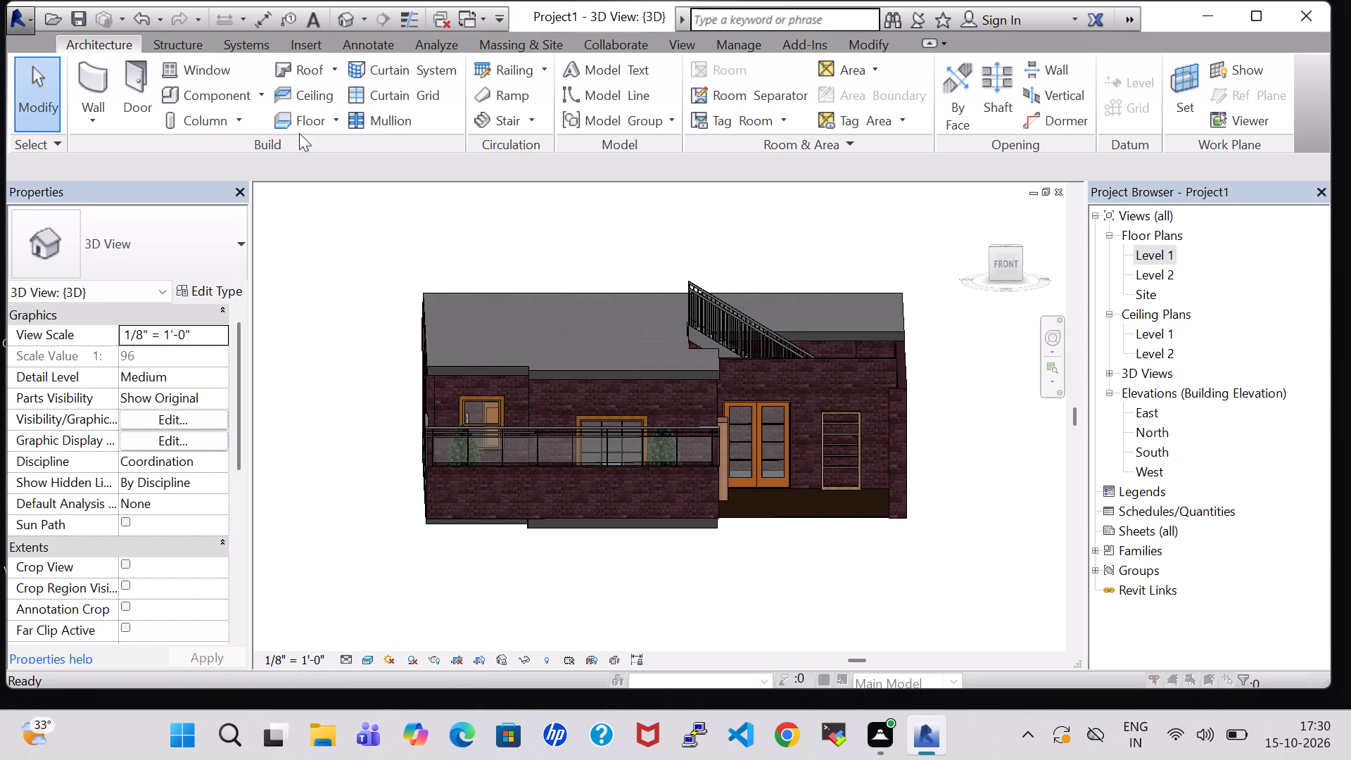
{"action": "double_click", "coordinate": [319, 470]}
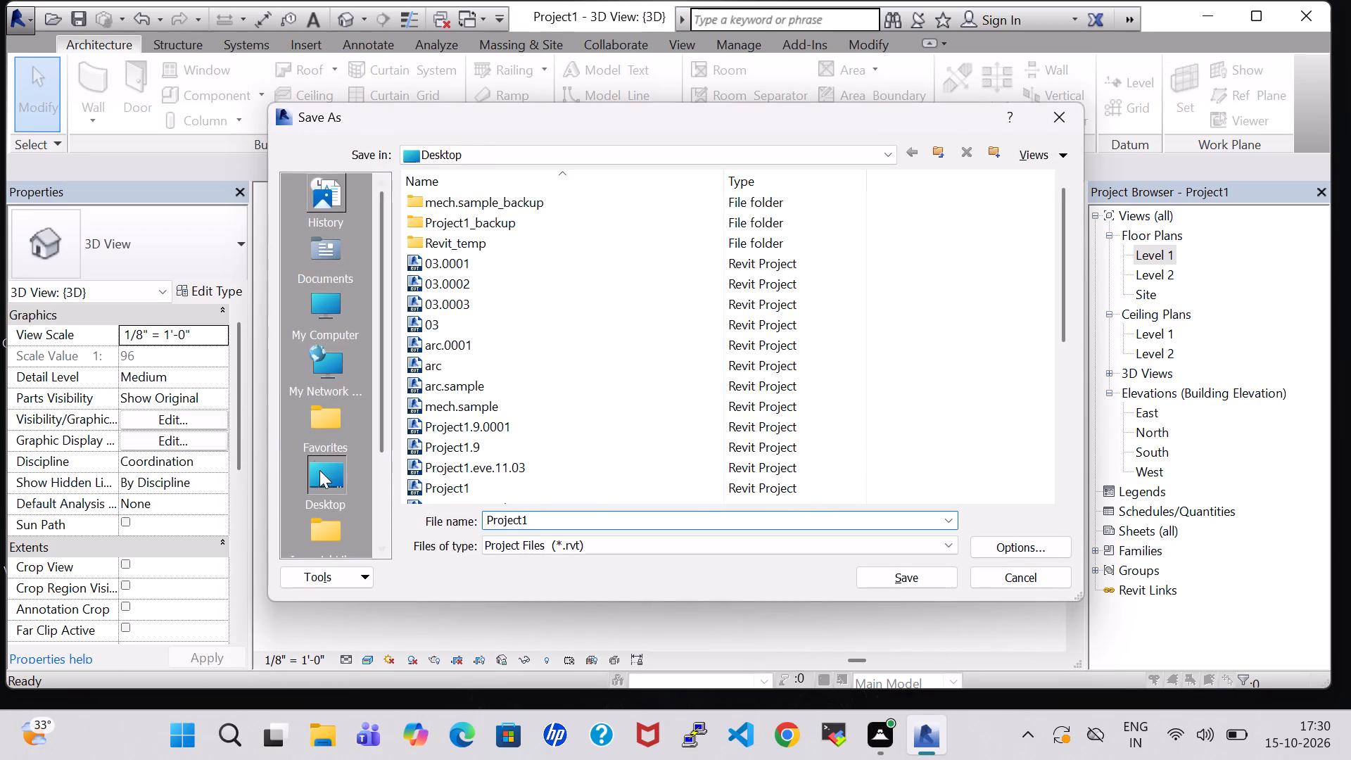
{"action": "scroll", "coordinate": [448, 296], "scroll_direction": "down", "scroll_amount": 3}
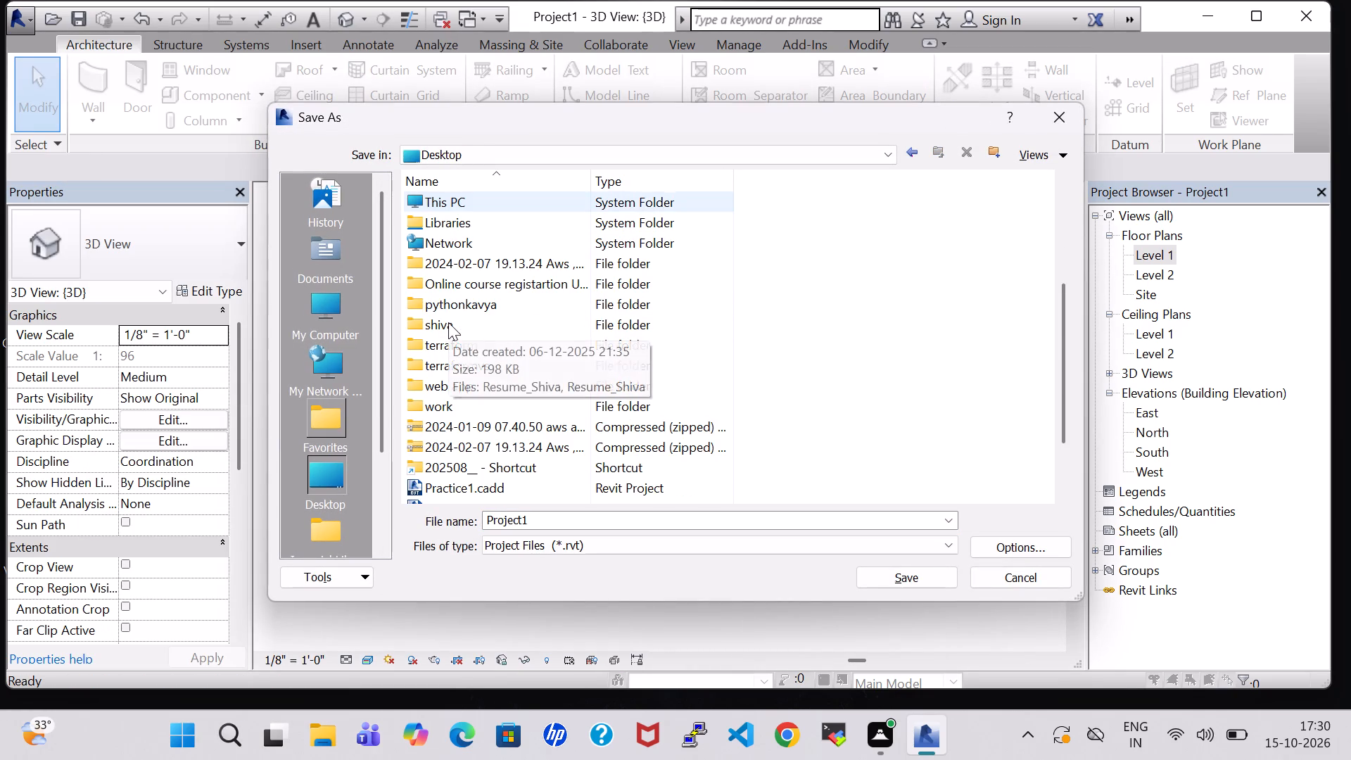
{"action": "double_click", "coordinate": [452, 403]}
{"action": "scroll", "coordinate": [497, 374], "scroll_direction": "down", "scroll_amount": 8}
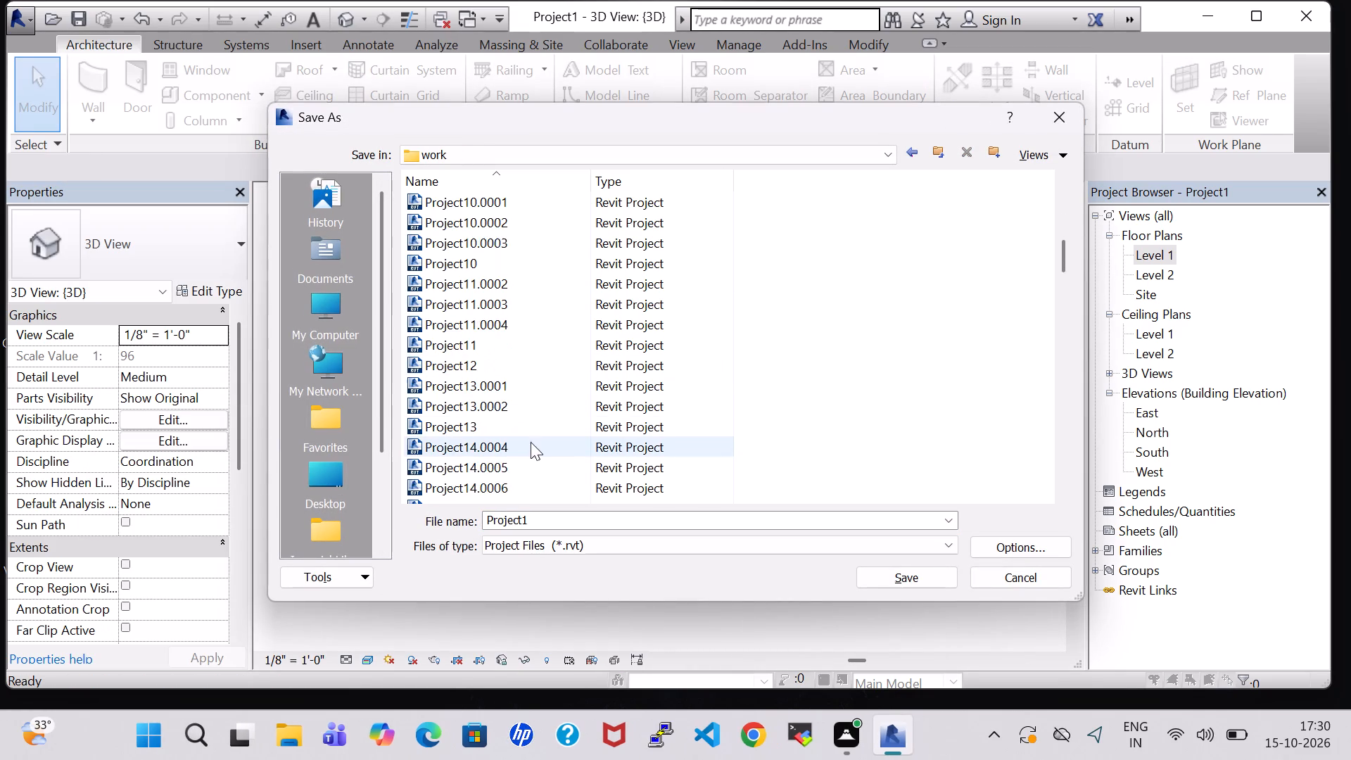
{"action": "scroll", "coordinate": [531, 442], "scroll_direction": "down", "scroll_amount": 3}
{"action": "scroll", "coordinate": [1041, 308], "scroll_direction": "down", "scroll_amount": 14}
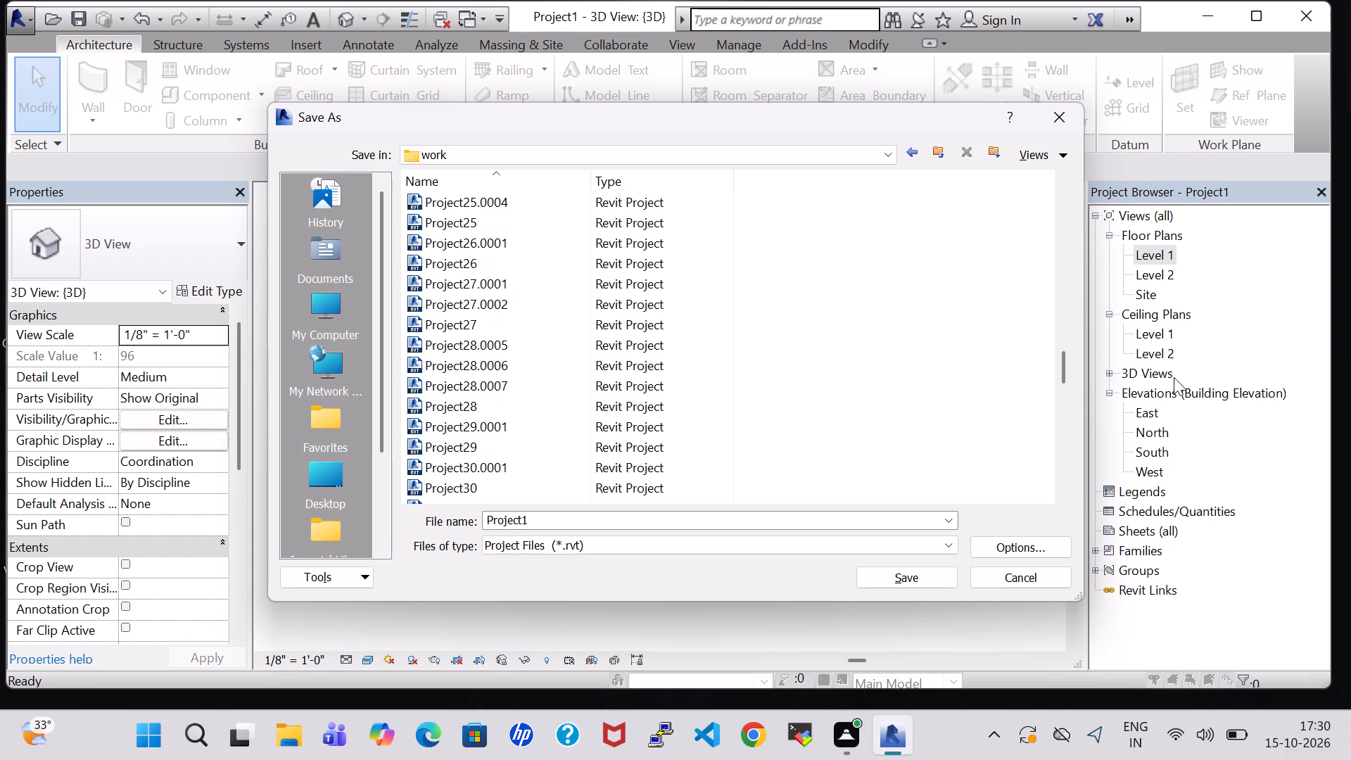
{"action": "left_click_drag", "start_coordinate": [1066, 361], "coordinate": [1066, 486]}
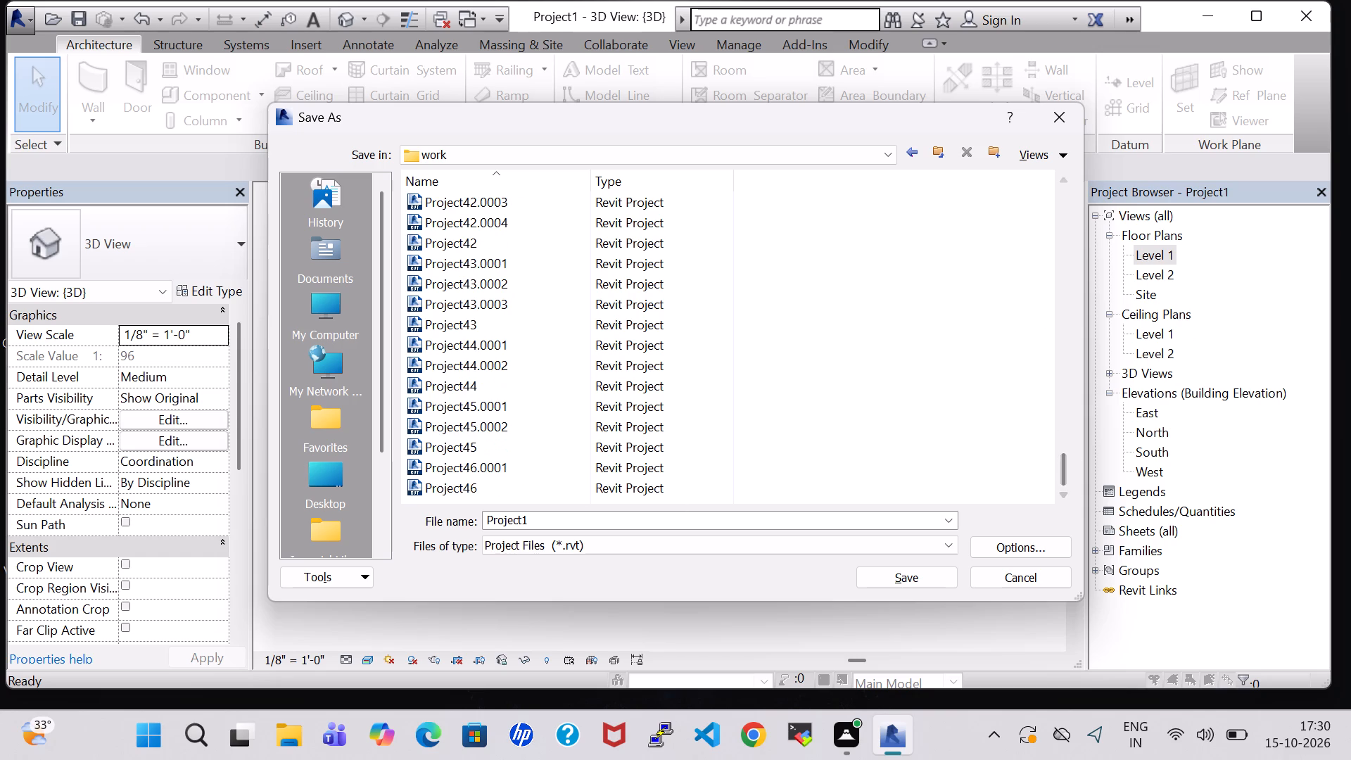
{"action": "double_click", "coordinate": [533, 519]}
{"action": "left_click", "coordinate": [533, 519]}
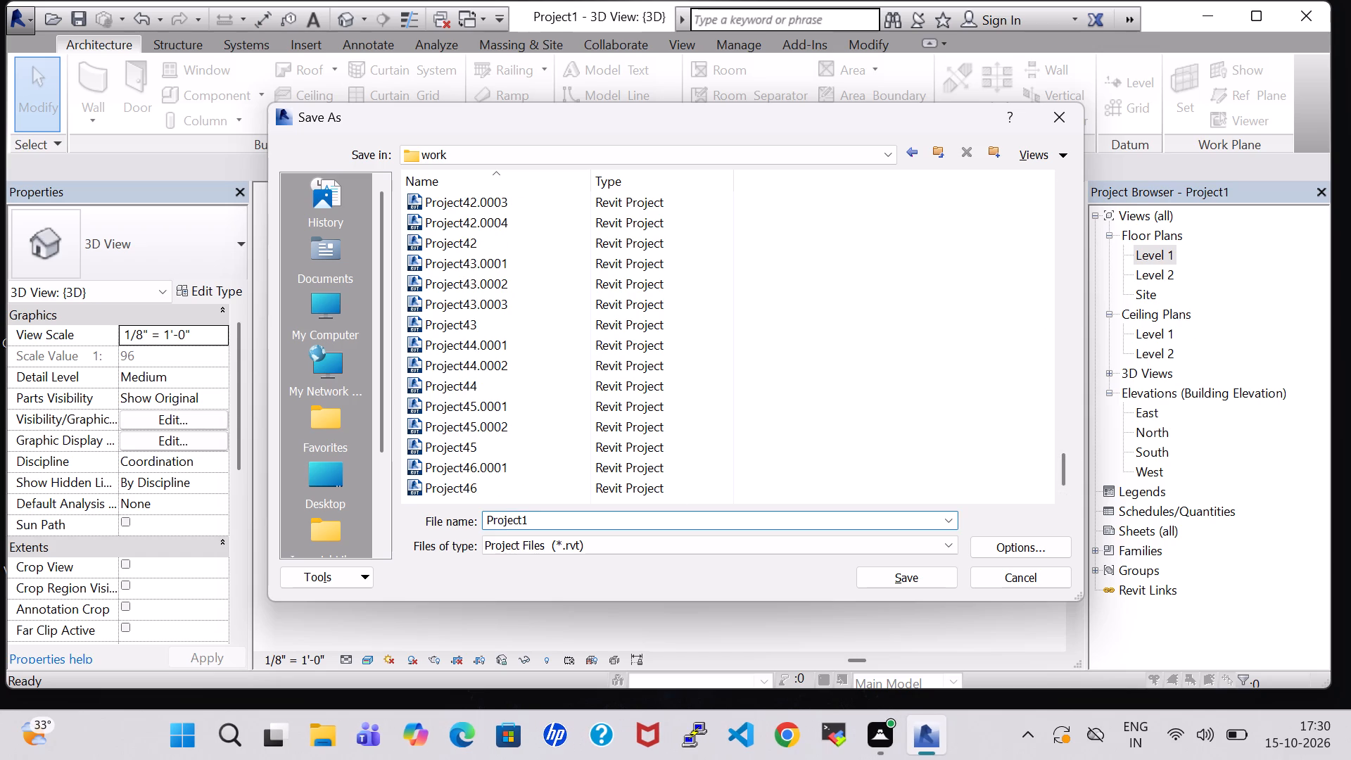
{"action": "key", "text": "BackSpace"}
{"action": "type", "text": "47"}
{"action": "left_click", "coordinate": [910, 576]}
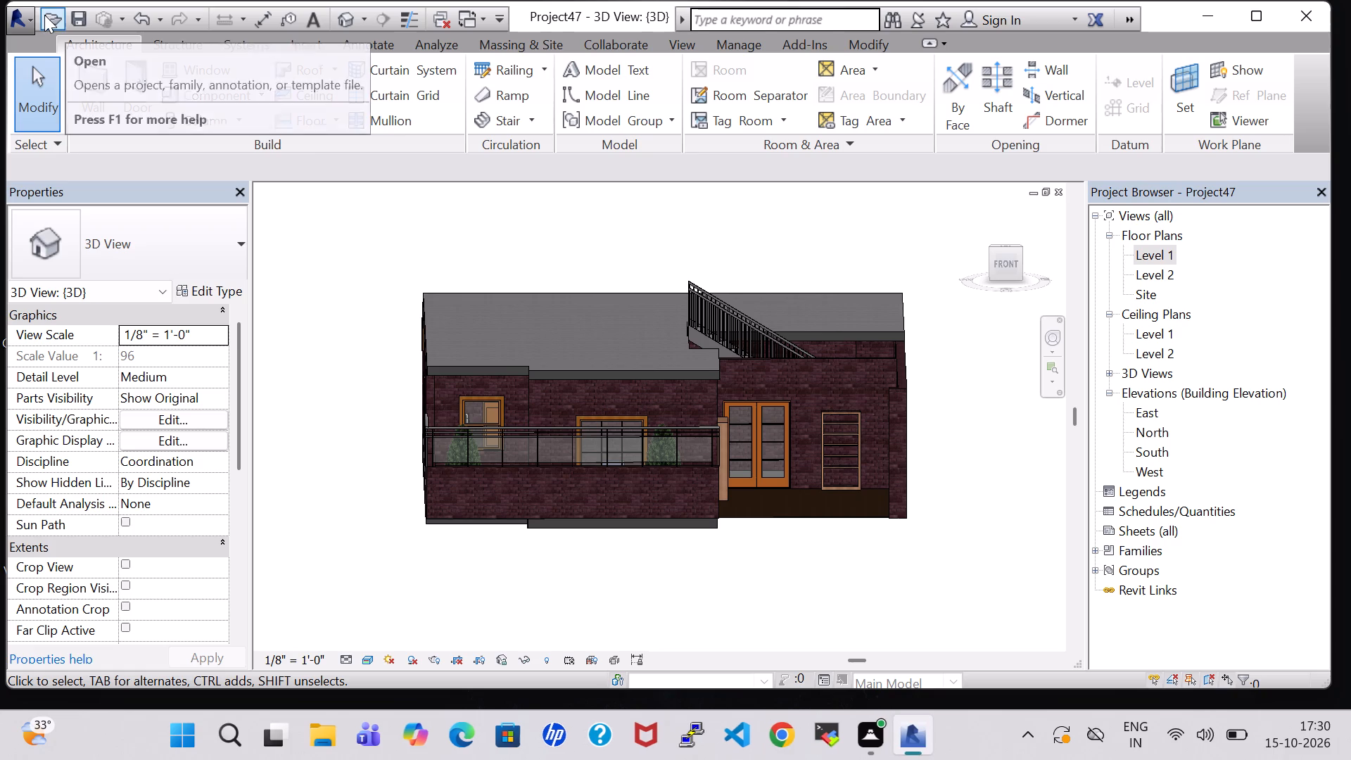
Save the Project47 file again under its existing name.
{"action": "left_click", "coordinate": [26, 15]}
{"action": "left_click", "coordinate": [103, 208]}
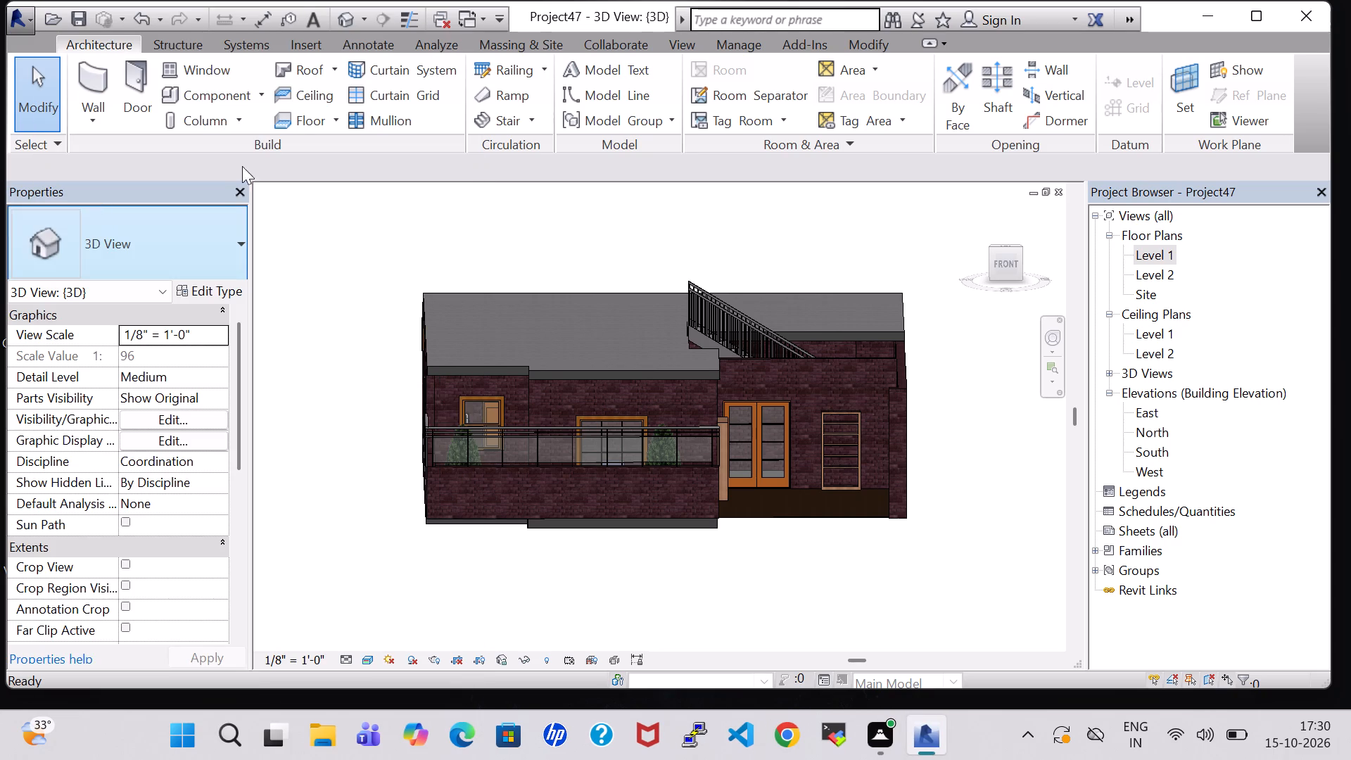
Export the model as an IFC 2x3 file named Project47 in the work folder.
{"action": "left_click", "coordinate": [21, 24]}
{"action": "left_click", "coordinate": [112, 333]}
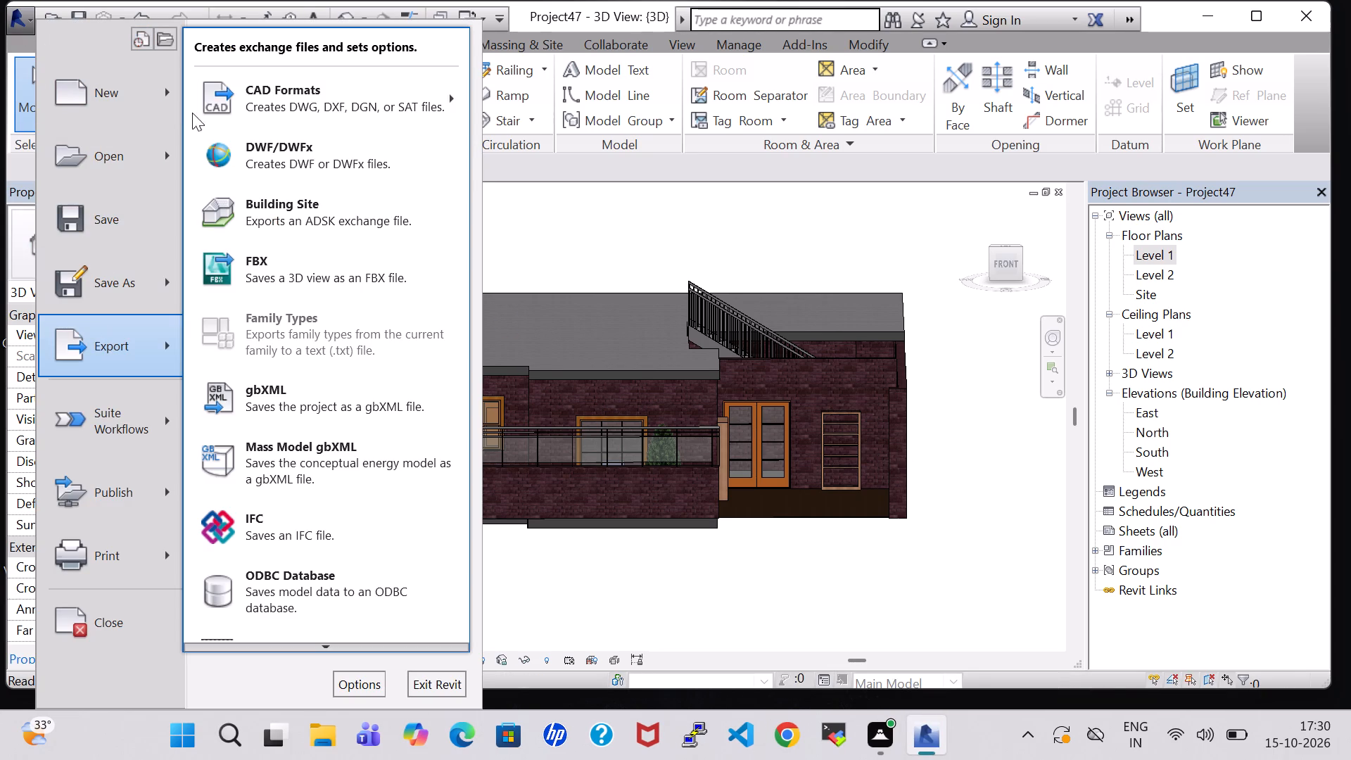
{"action": "left_click", "coordinate": [298, 510]}
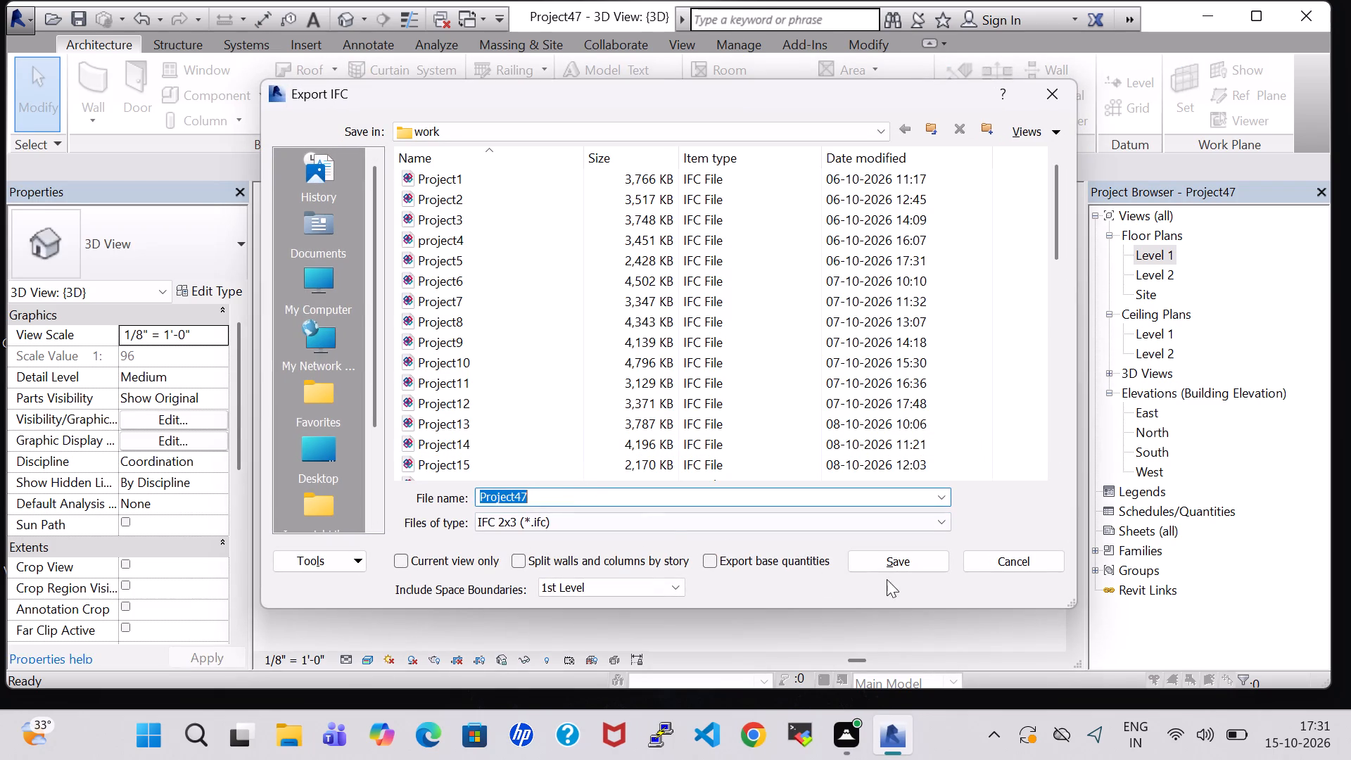
{"action": "left_click", "coordinate": [894, 557]}
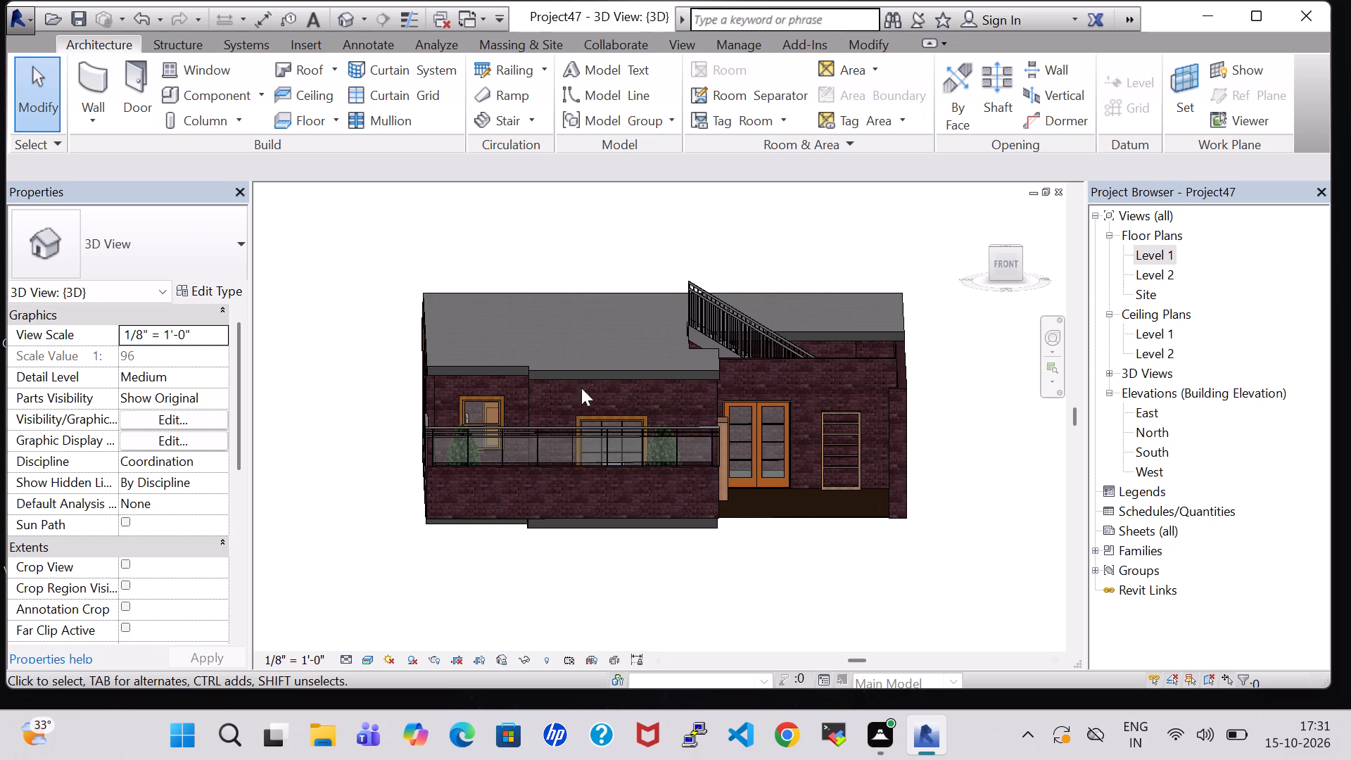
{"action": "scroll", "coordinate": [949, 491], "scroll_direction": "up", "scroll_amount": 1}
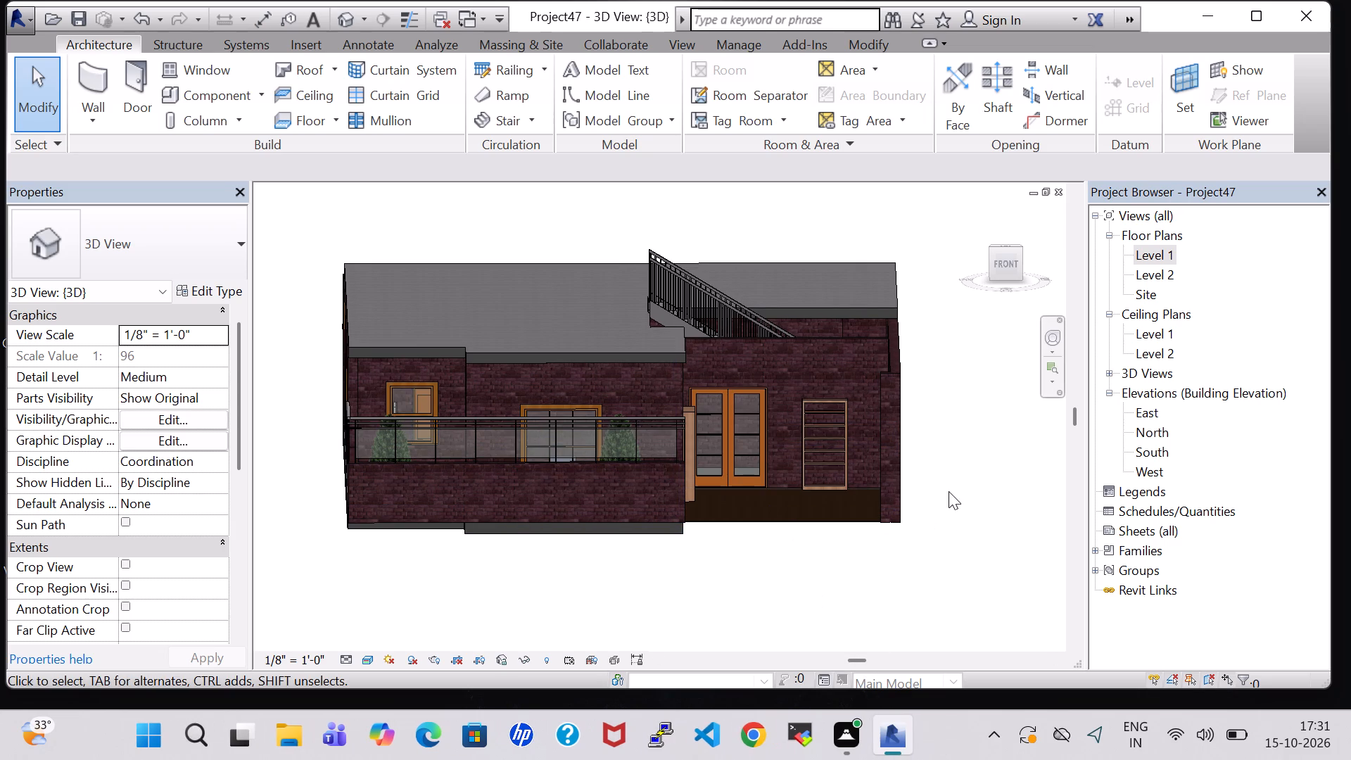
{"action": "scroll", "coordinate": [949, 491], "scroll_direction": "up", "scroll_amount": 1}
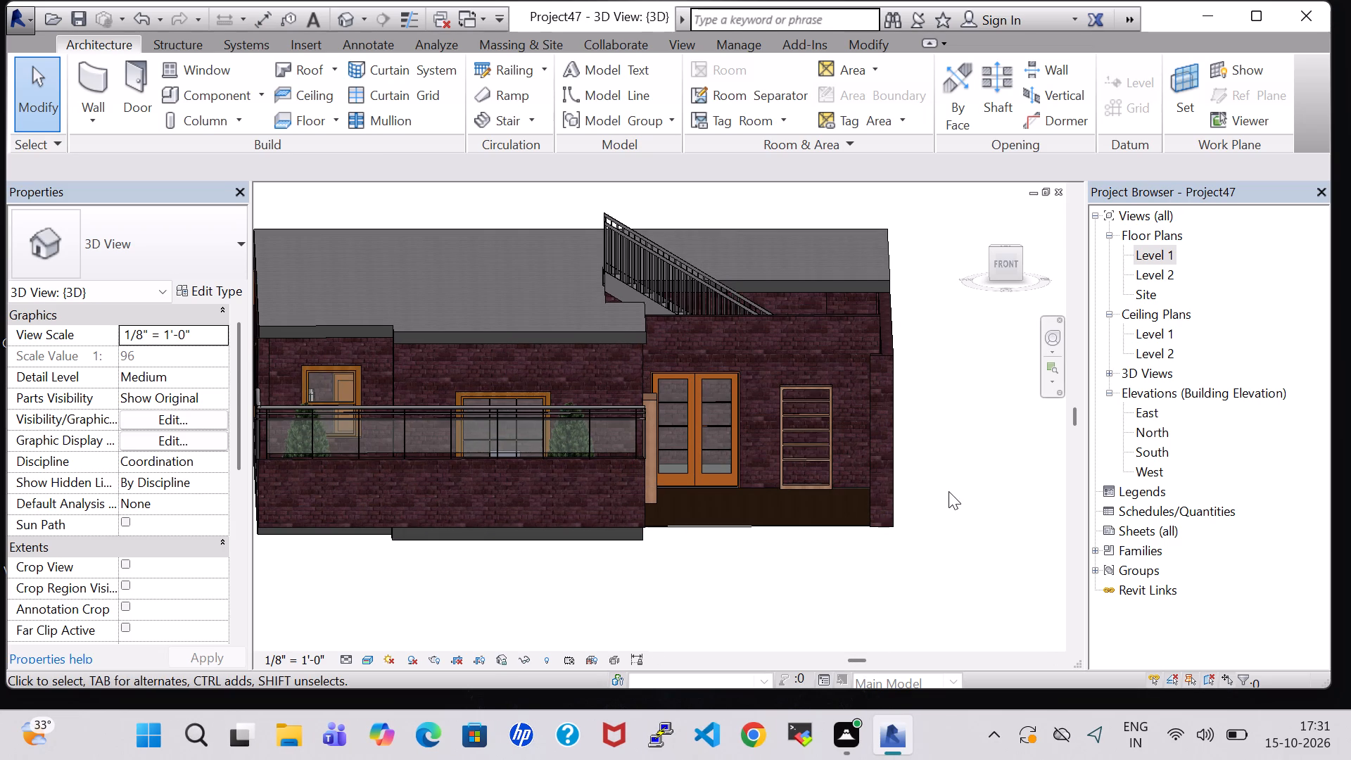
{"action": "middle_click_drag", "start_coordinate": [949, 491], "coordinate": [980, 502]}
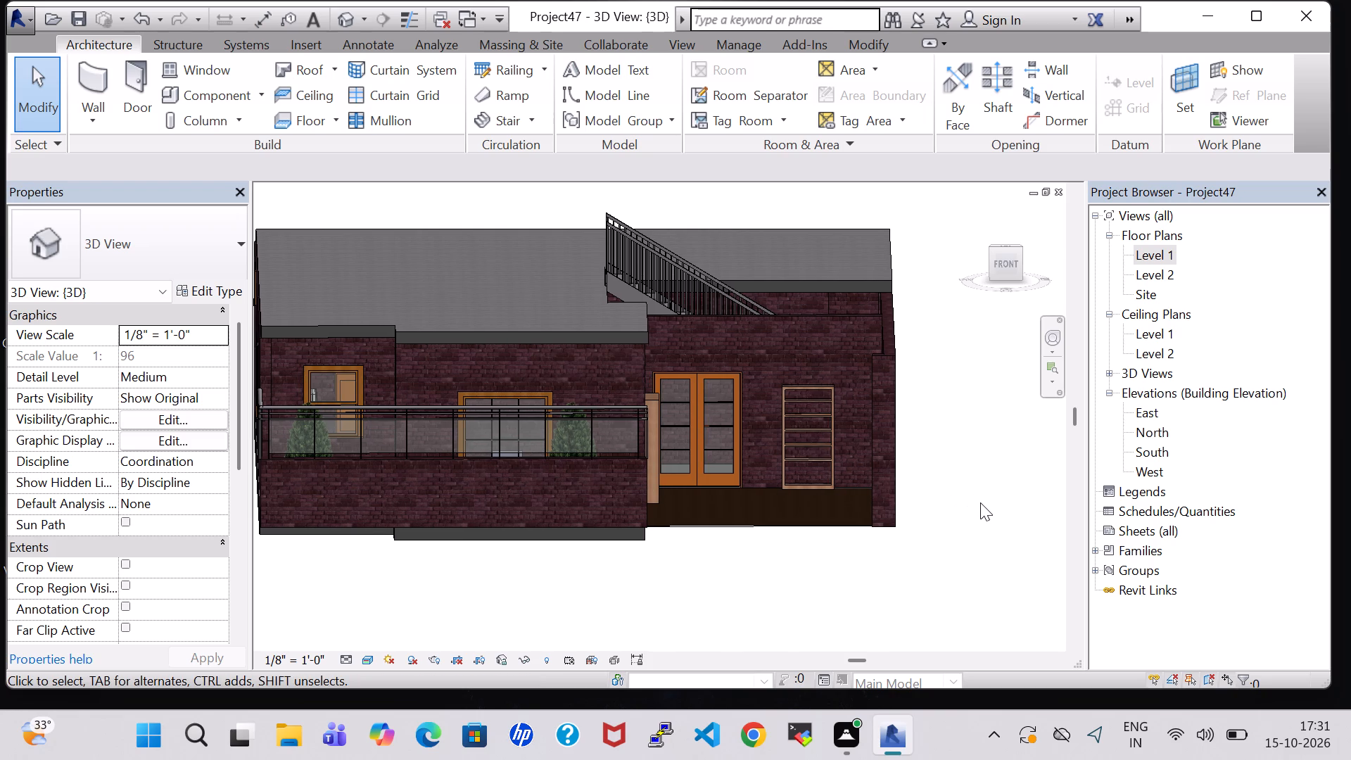